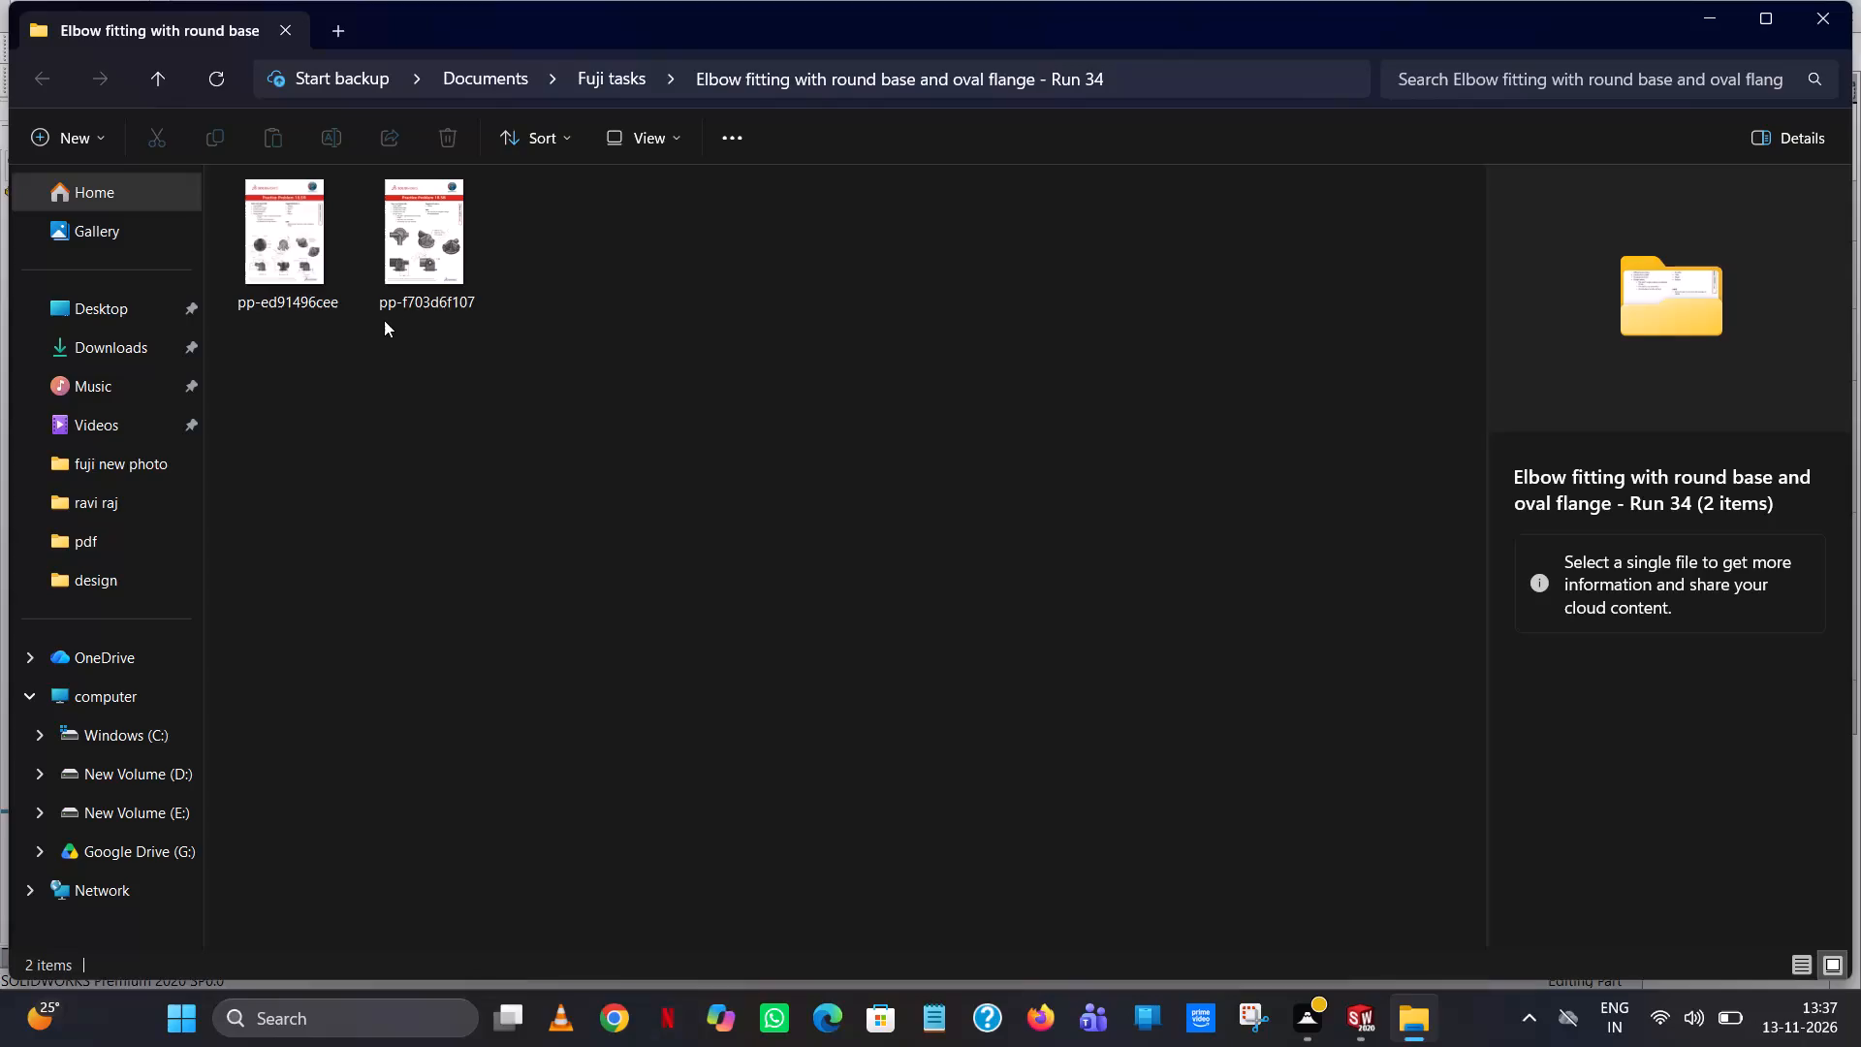
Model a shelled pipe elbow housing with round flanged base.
Cut the two practice problem images pp-ed91496cee and pp-f703d6f107 from the Run 34 folder to the clipboard.
left_click(302, 271, "ctrl")
left_click(429, 240, "ctrl")
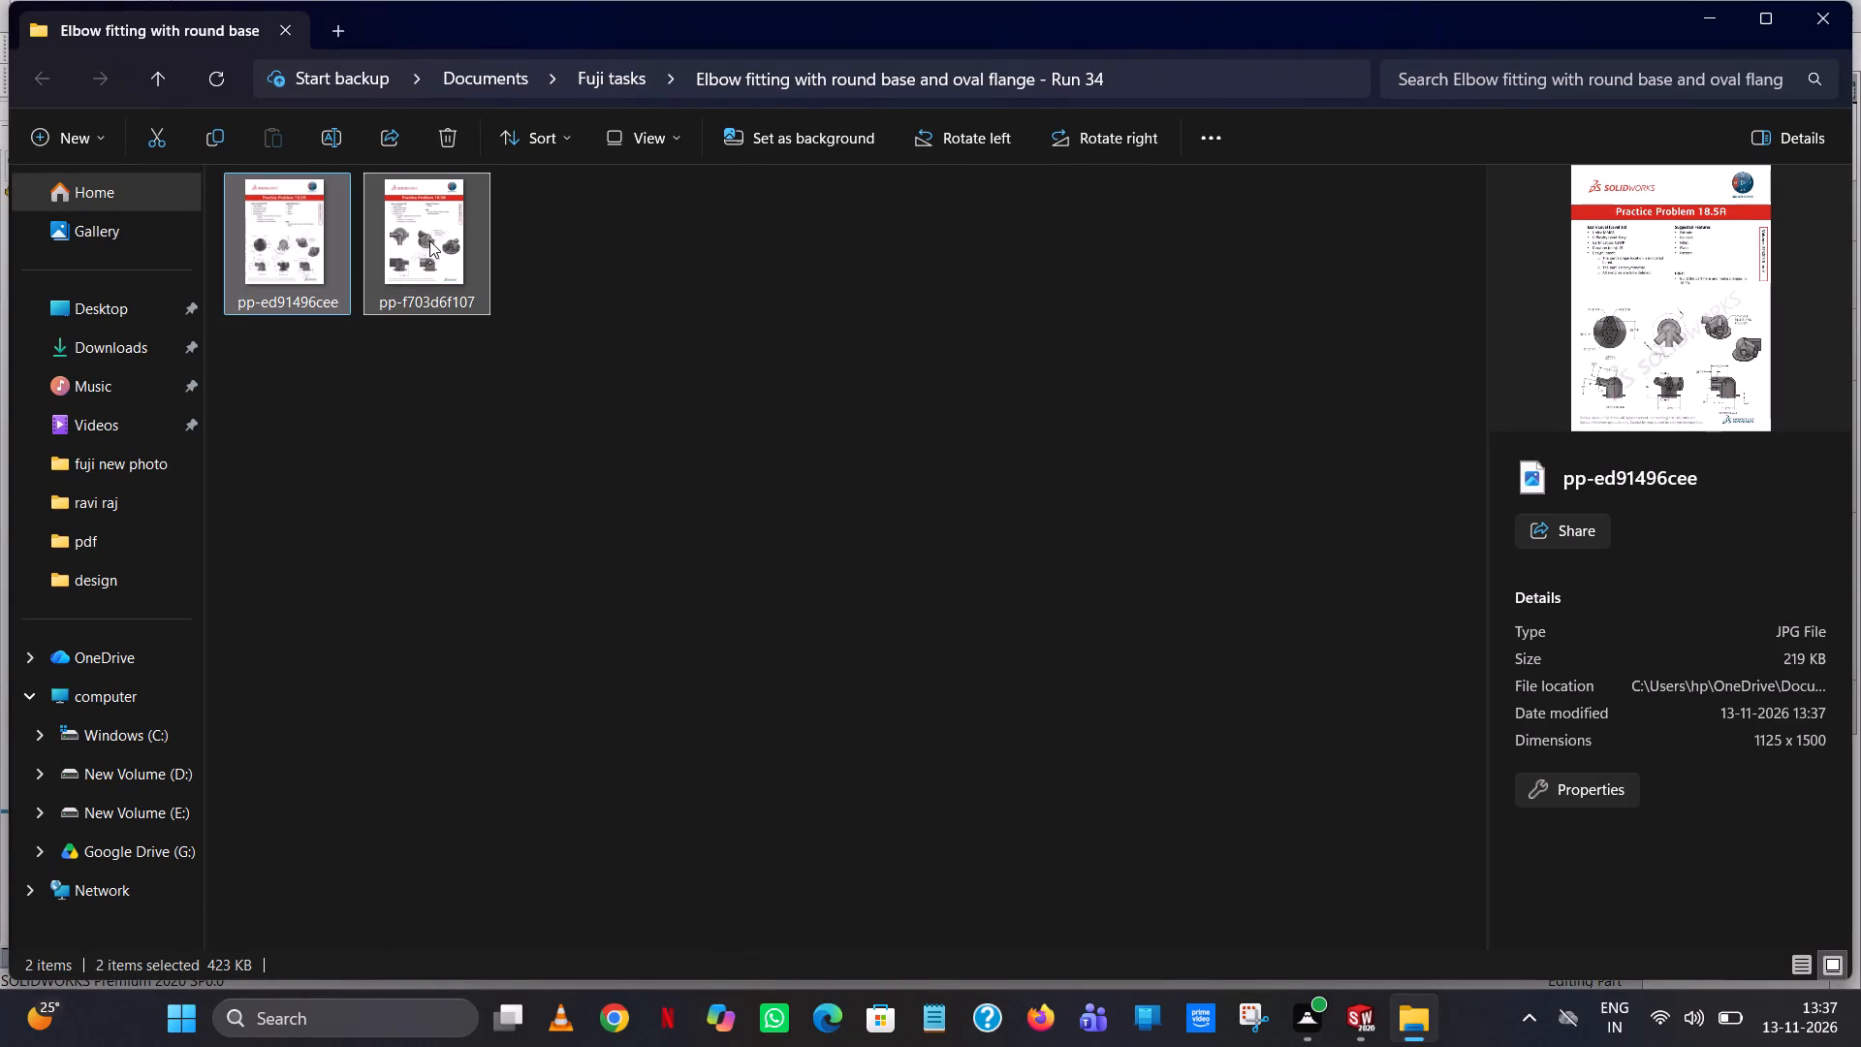
right_click(447, 251)
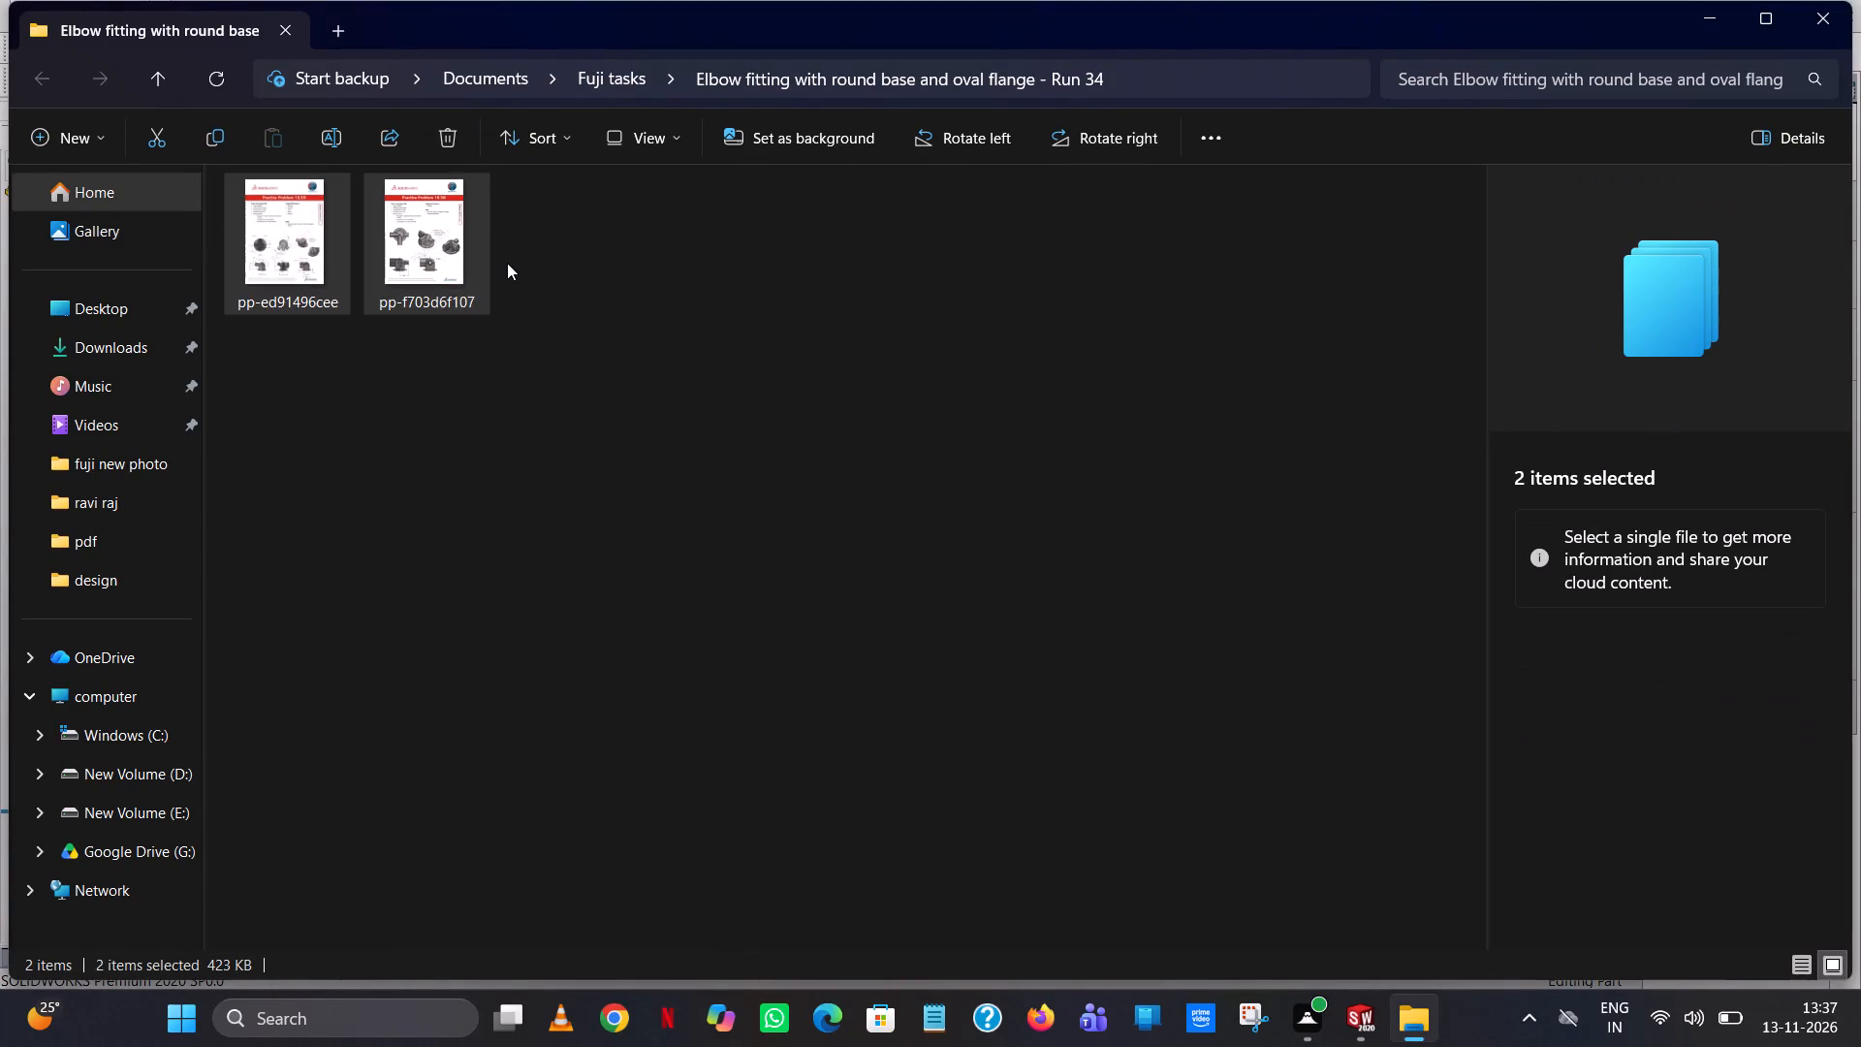
left_click(499, 169)
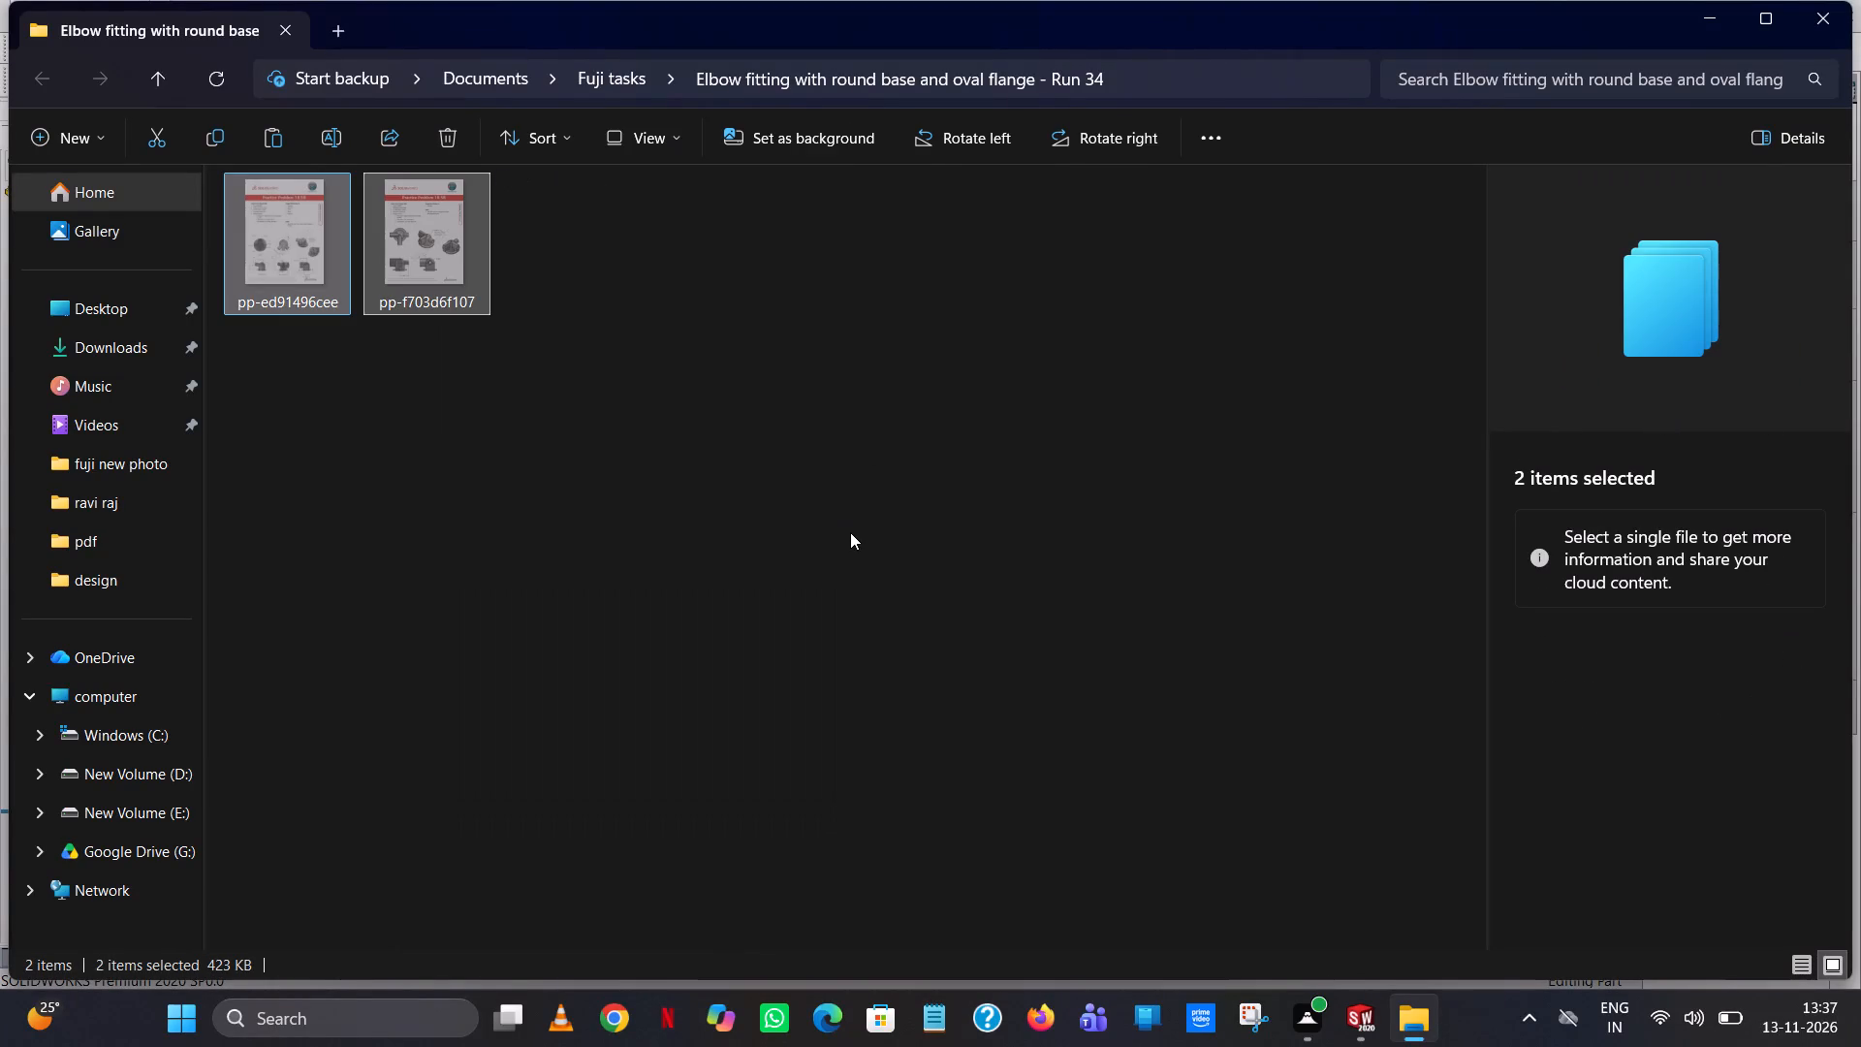
scroll(850, 532, "down", 7)
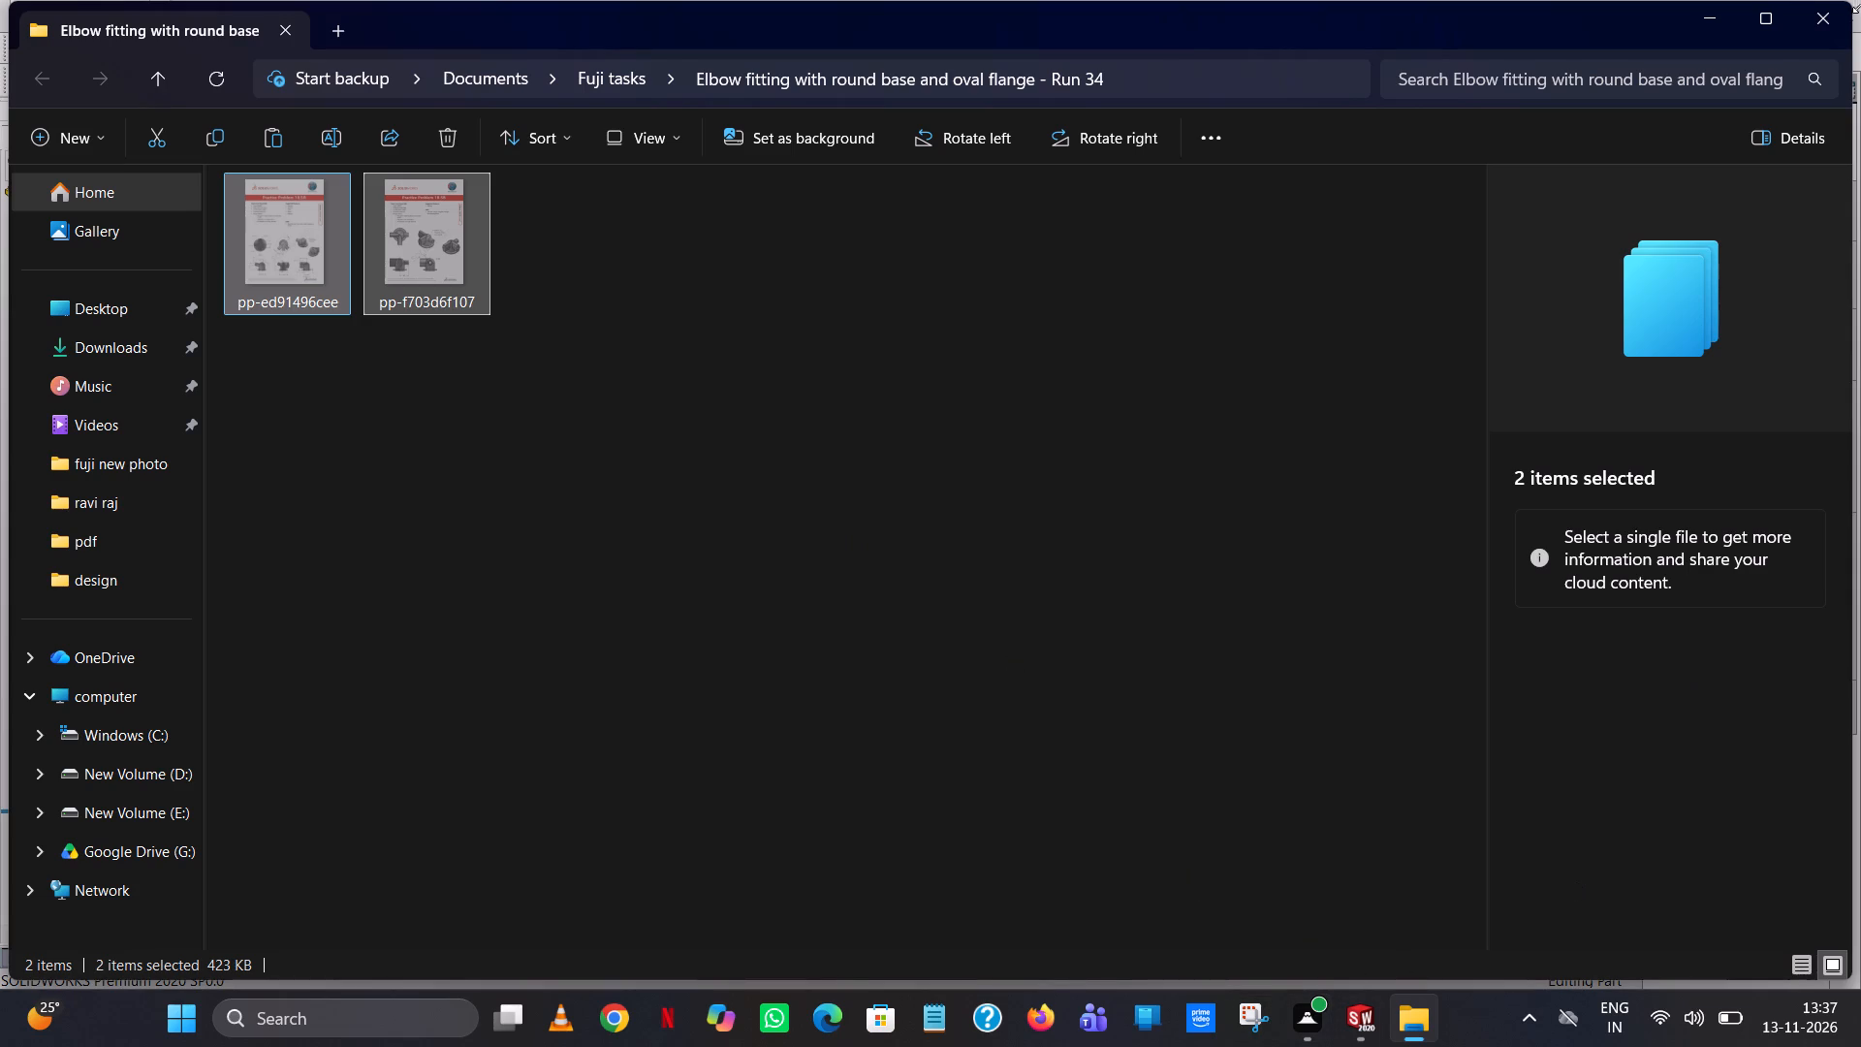
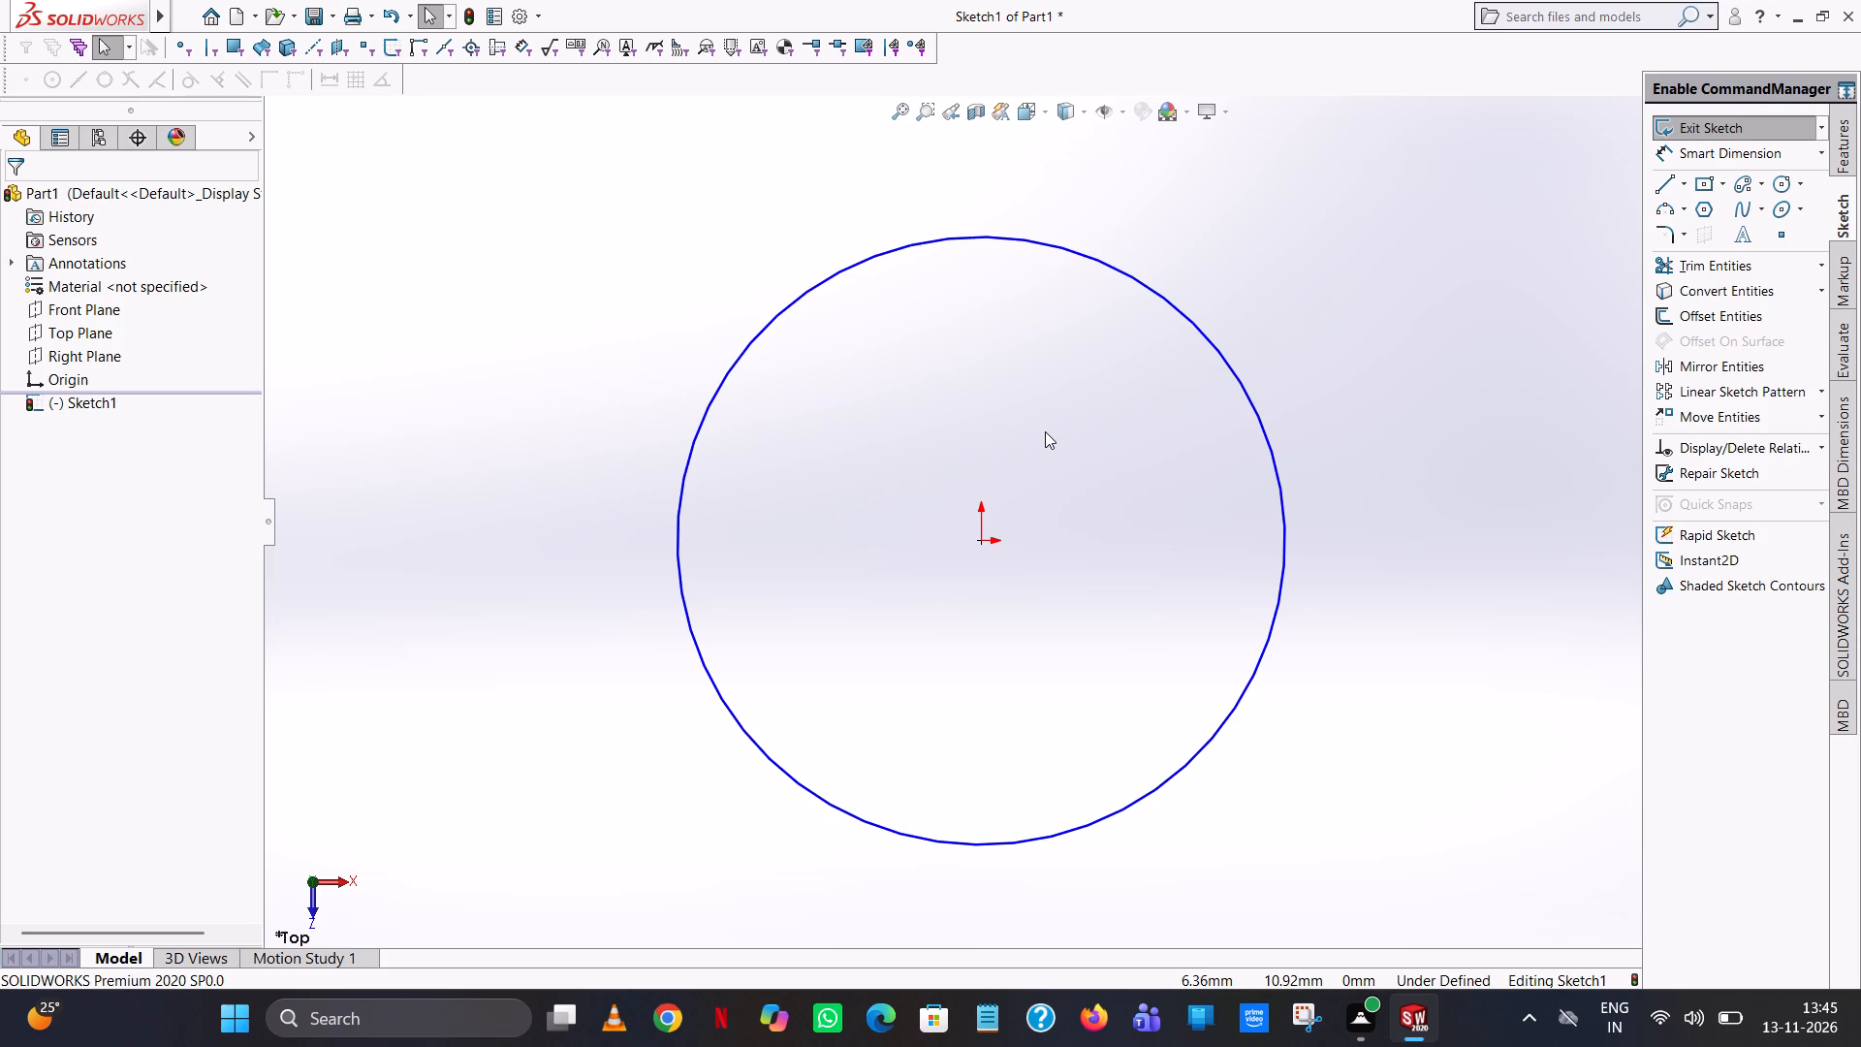
Dimension the circle centred on the origin to a diameter of 53 mm.
left_click(1704, 146)
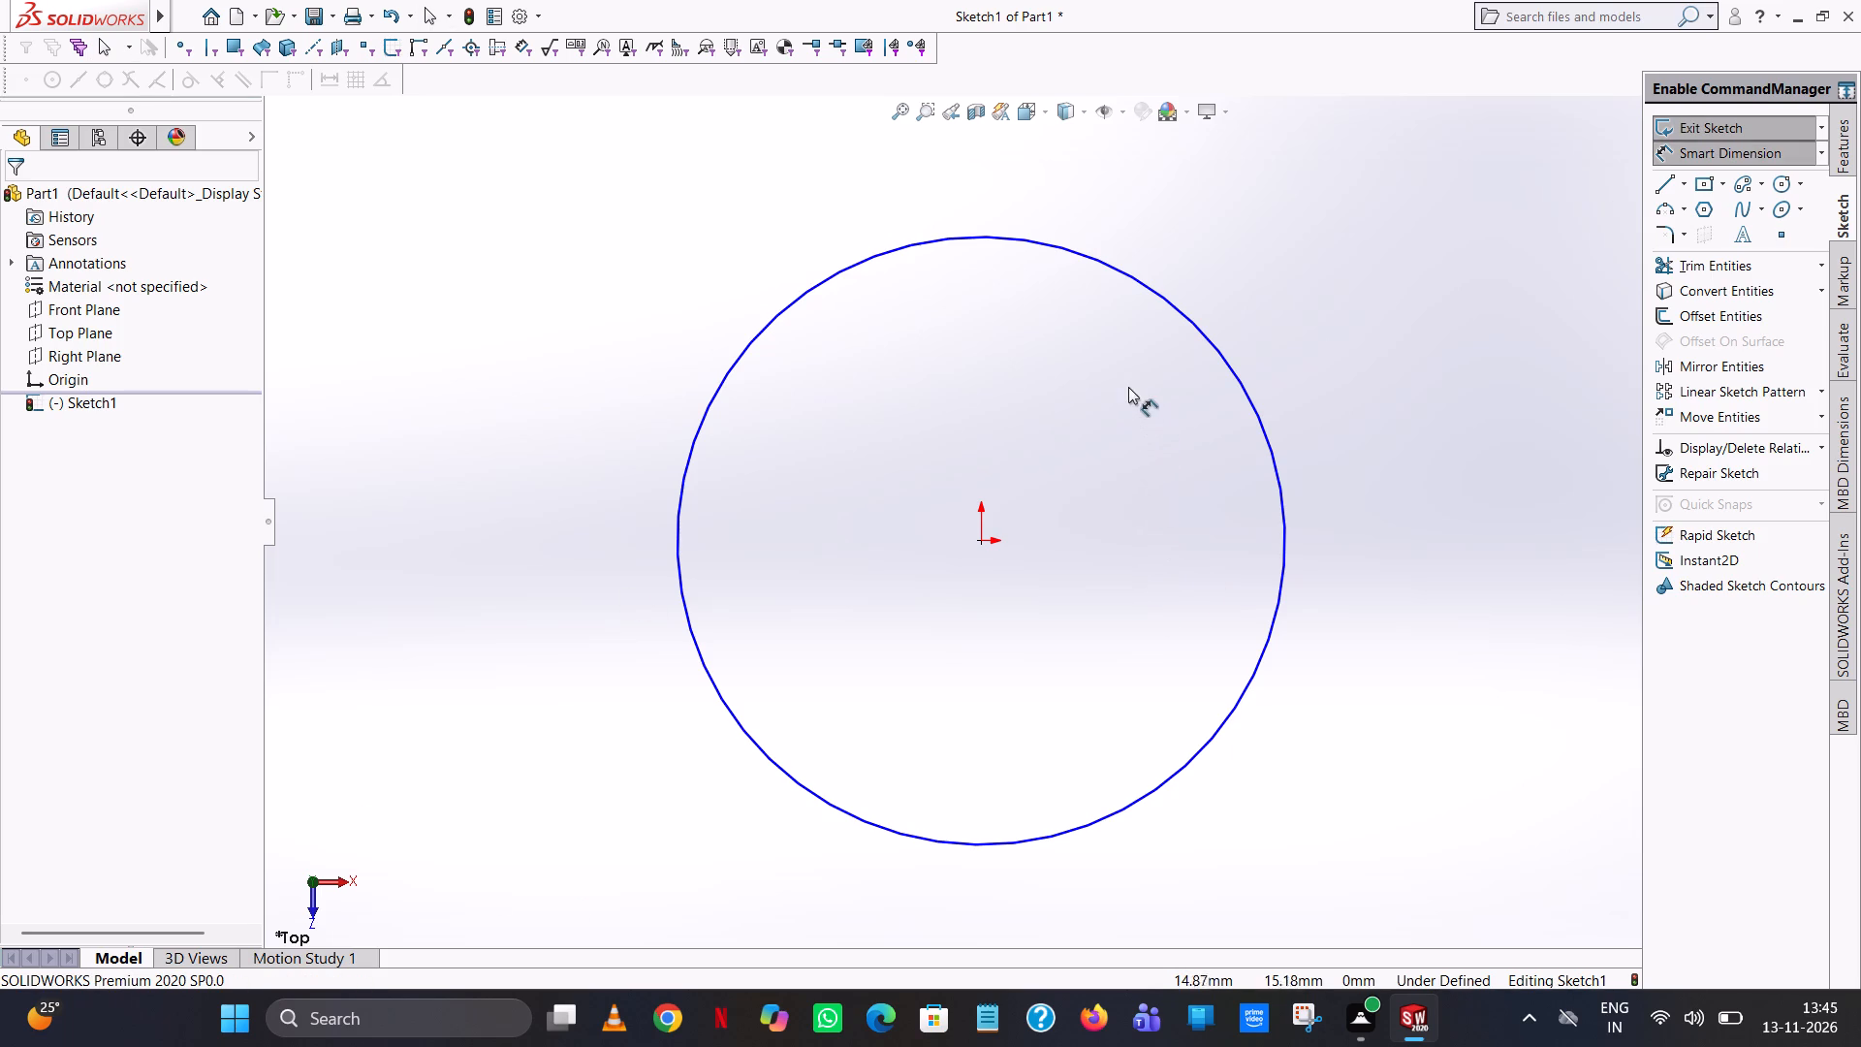
left_click(1158, 292)
left_click(1413, 209)
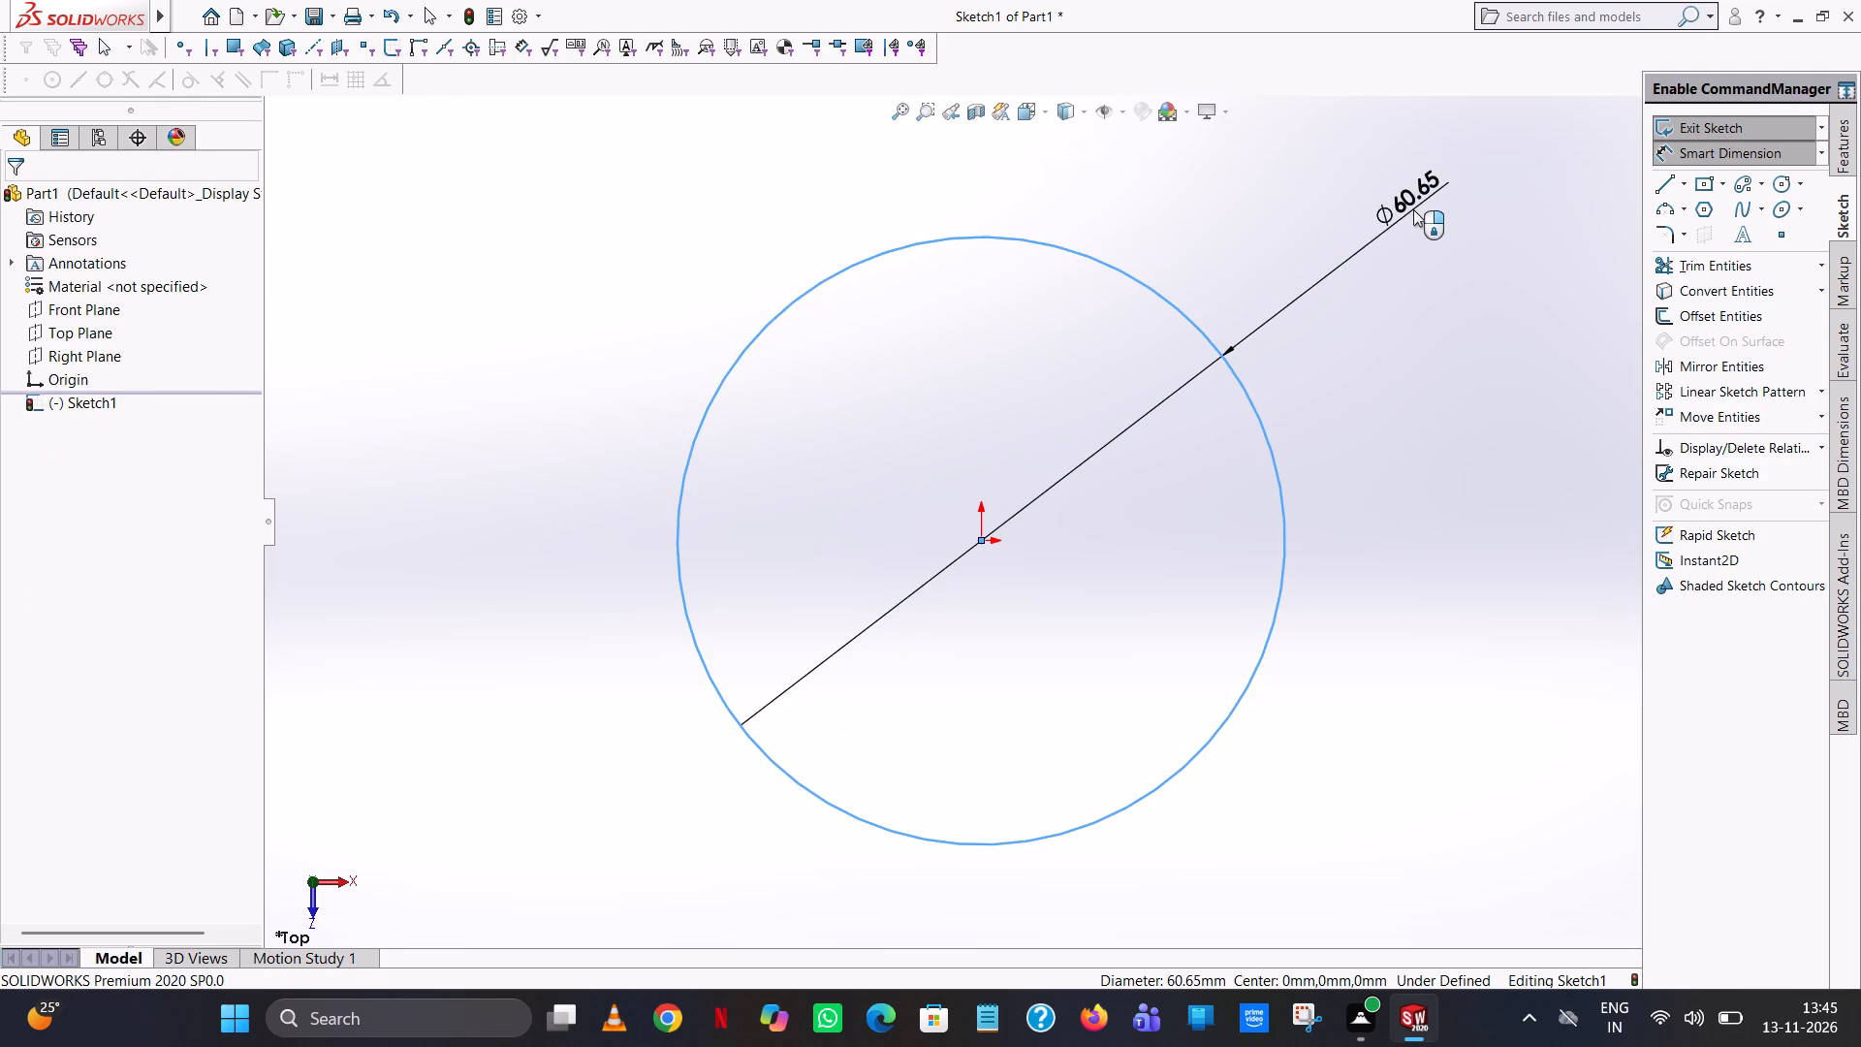
type("53")
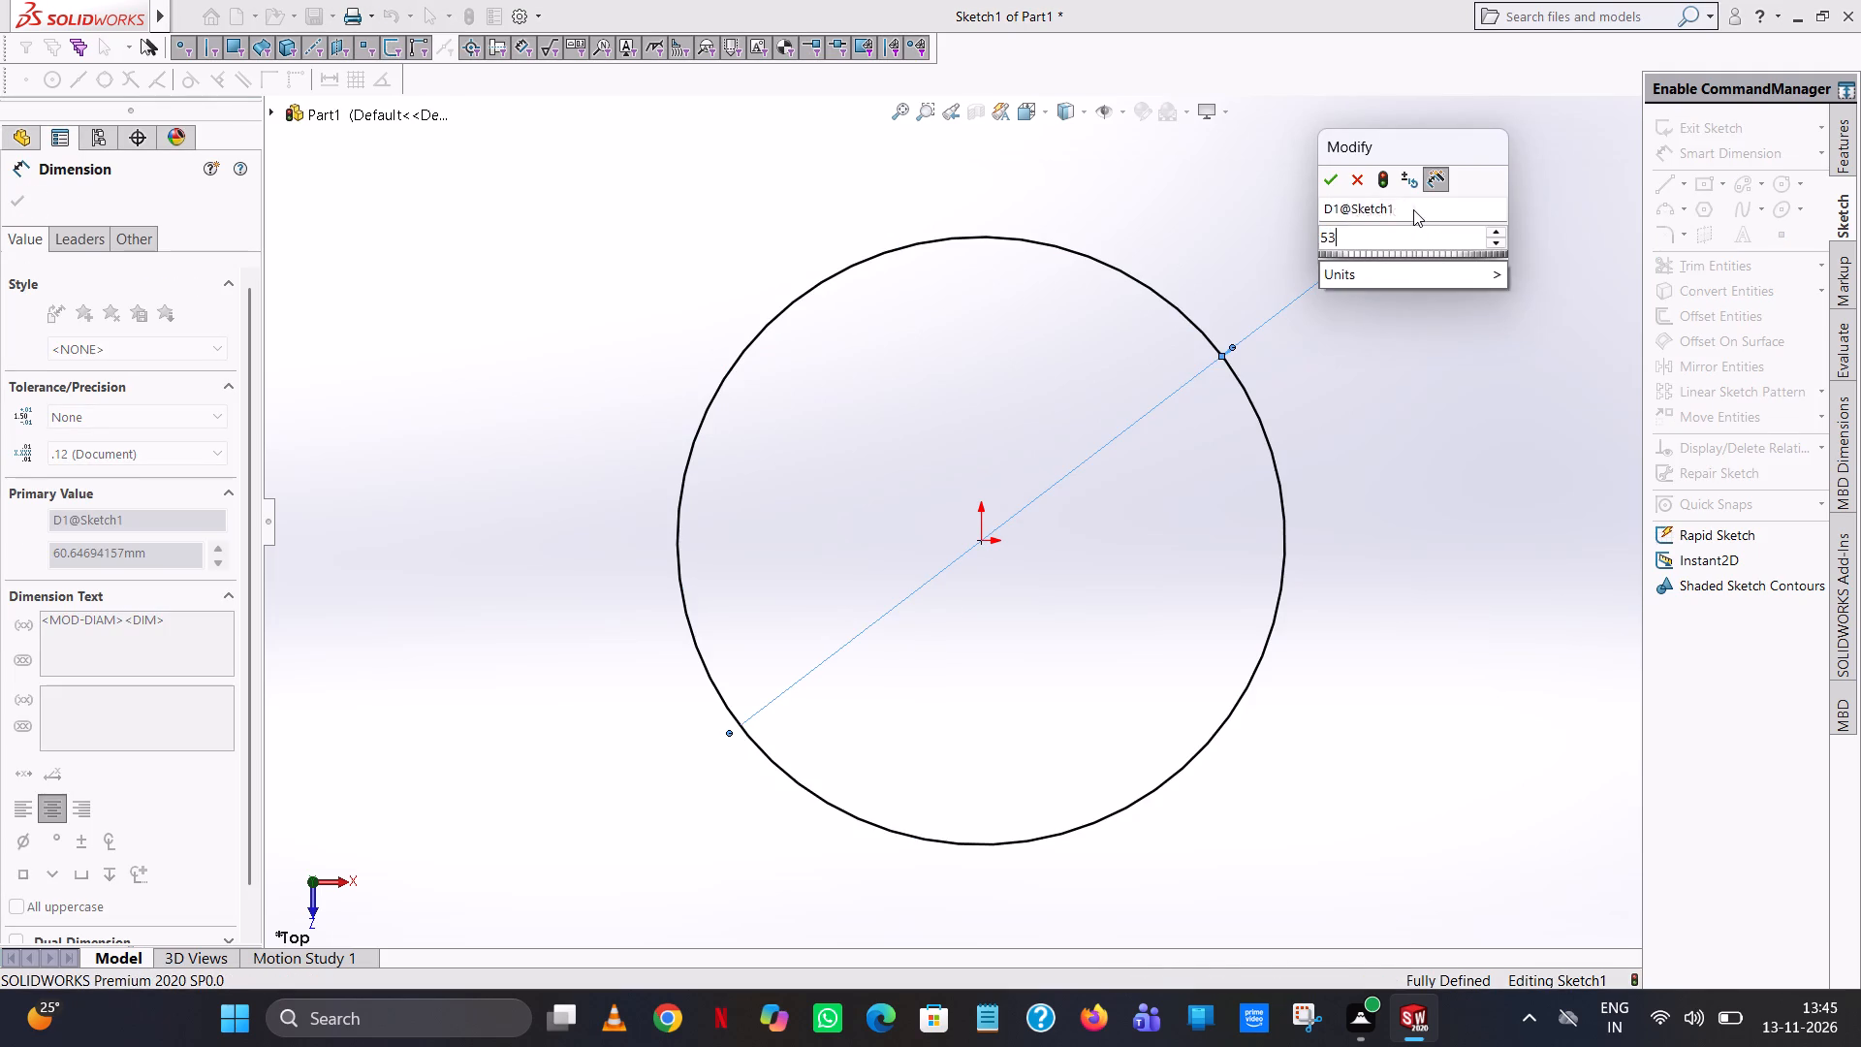
key("Return")
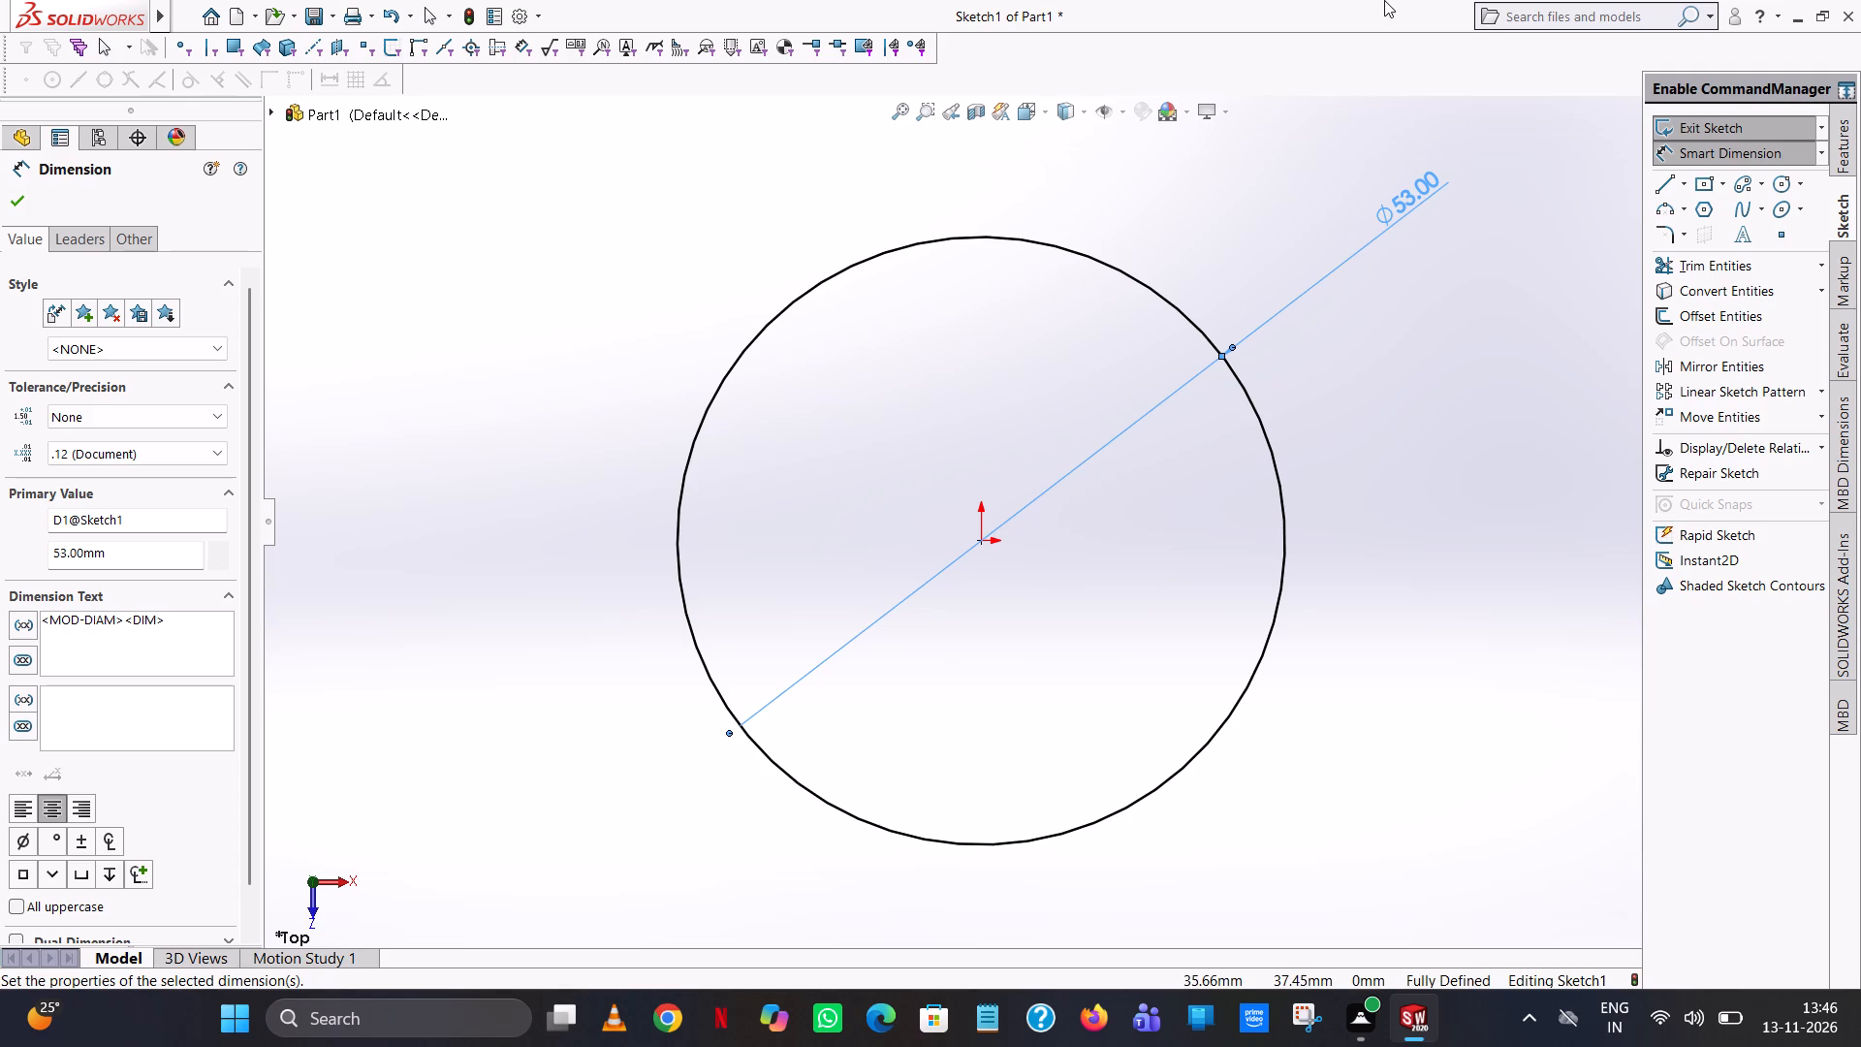
left_click(1414, 345)
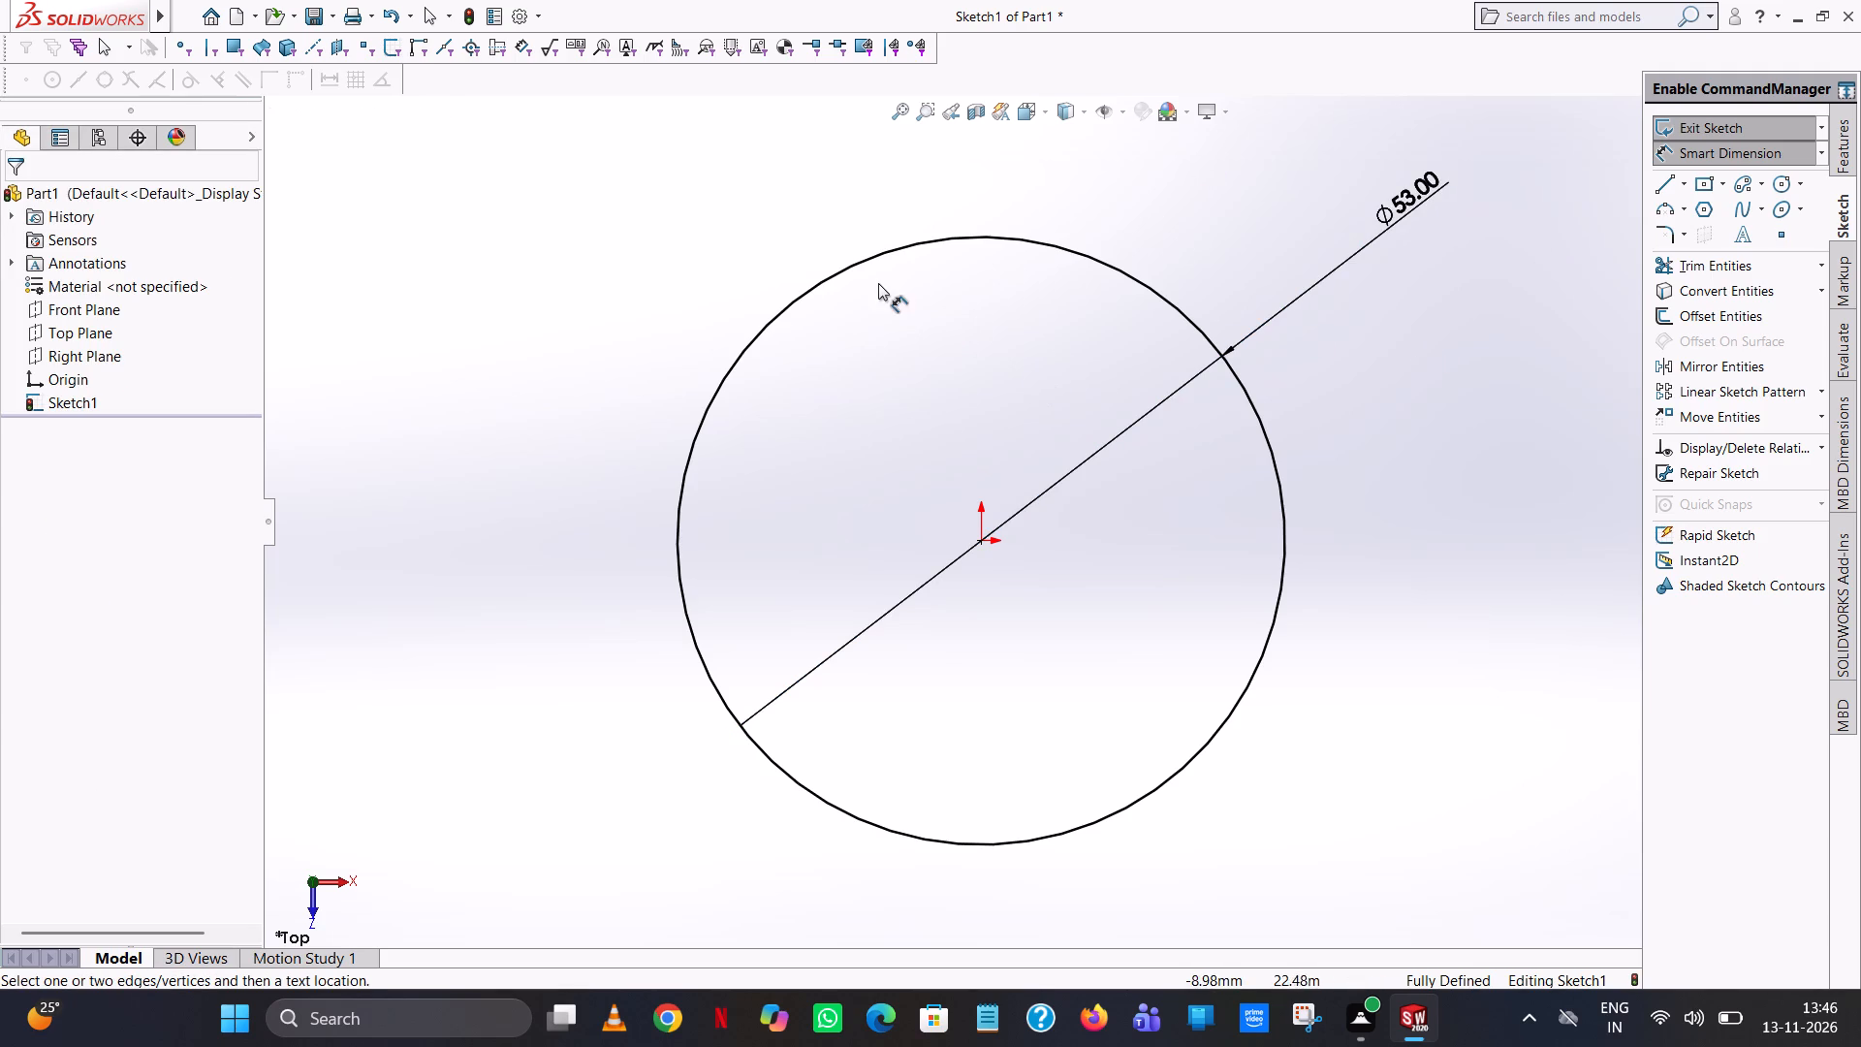
Extrude the circle as a boss with a blind depth of 5 mm to form the round base.
left_click(1841, 148)
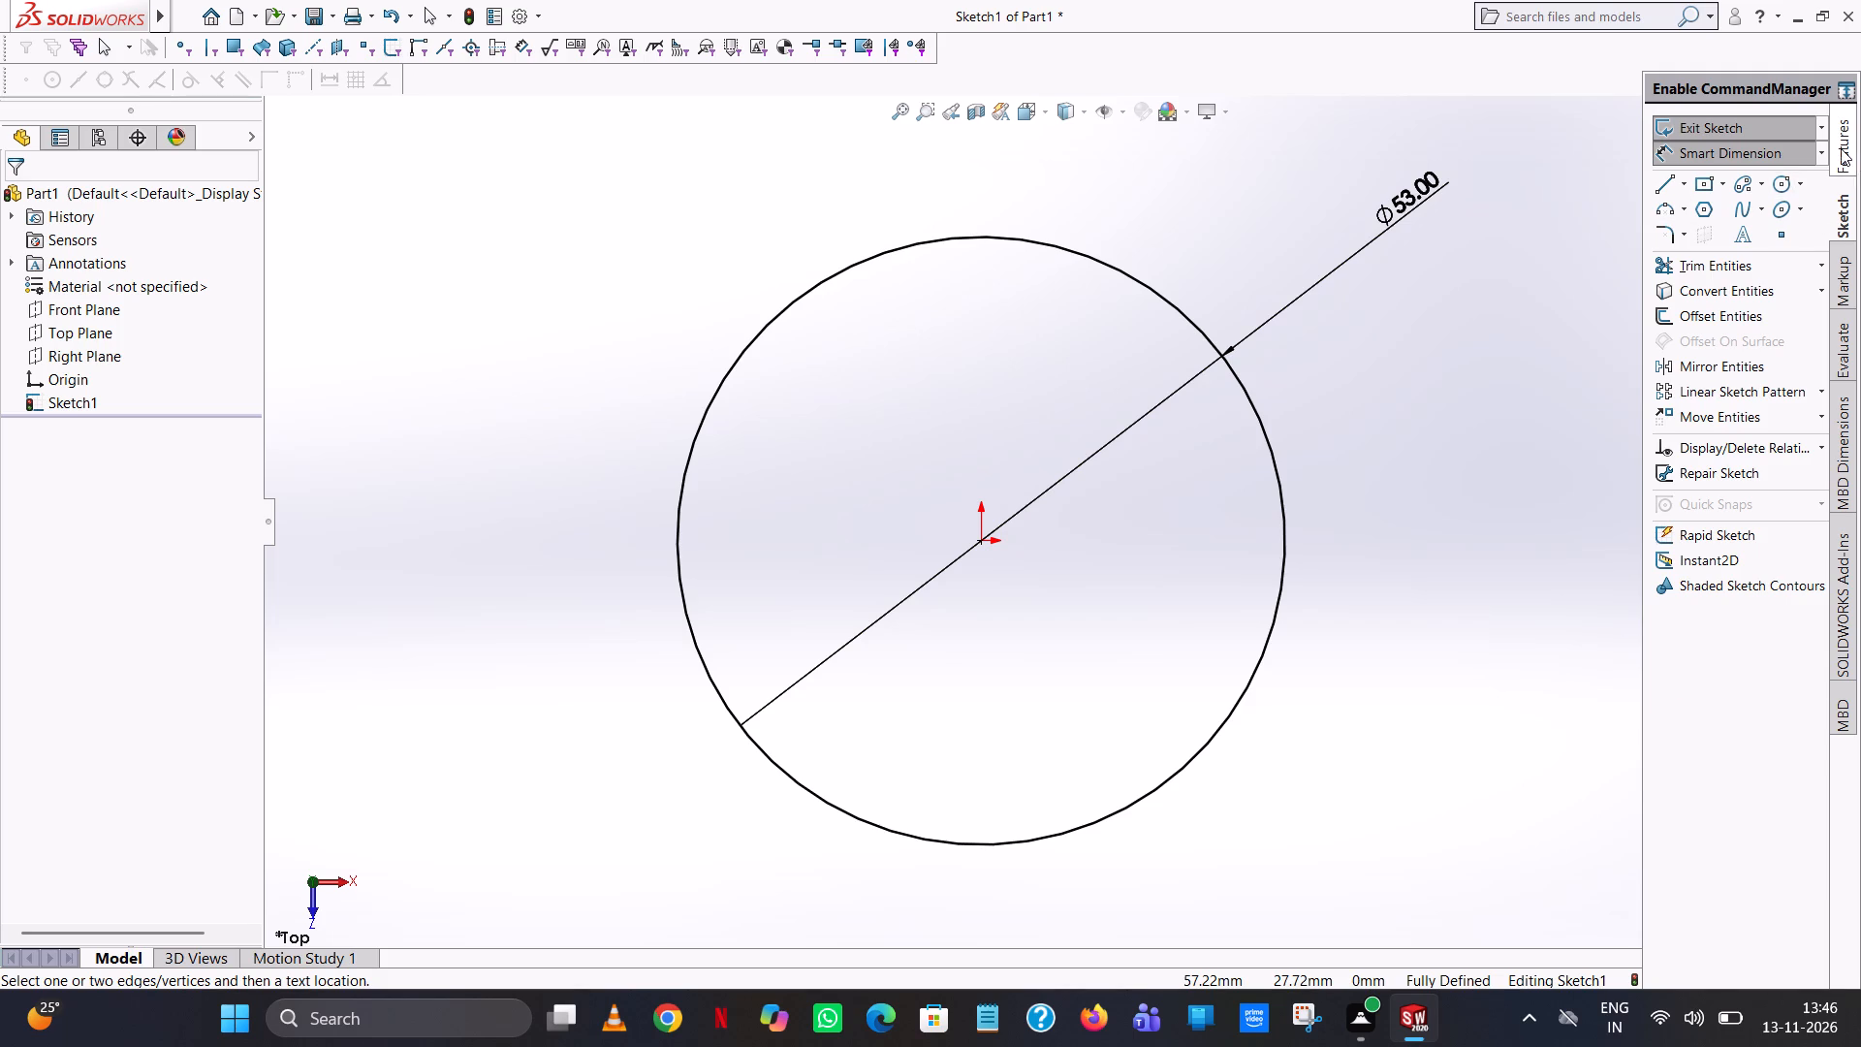
left_click(1800, 124)
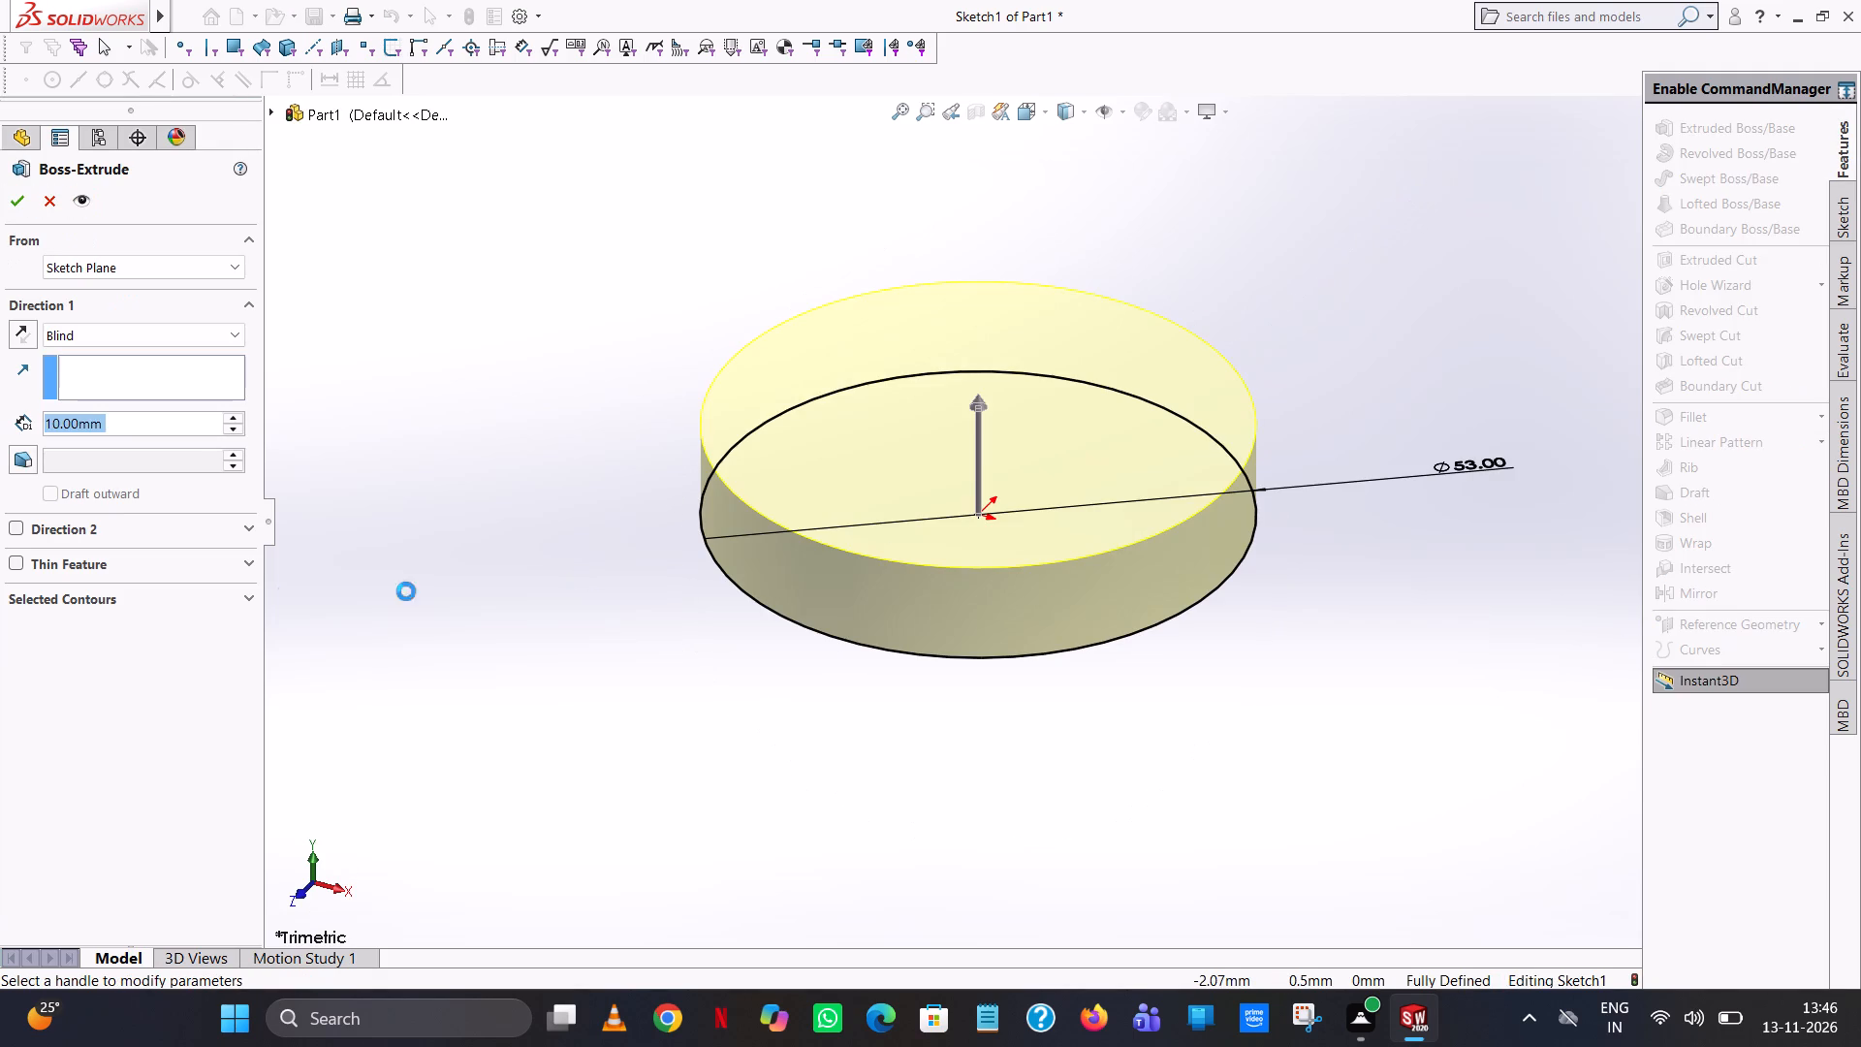
key("5")
key("Return")
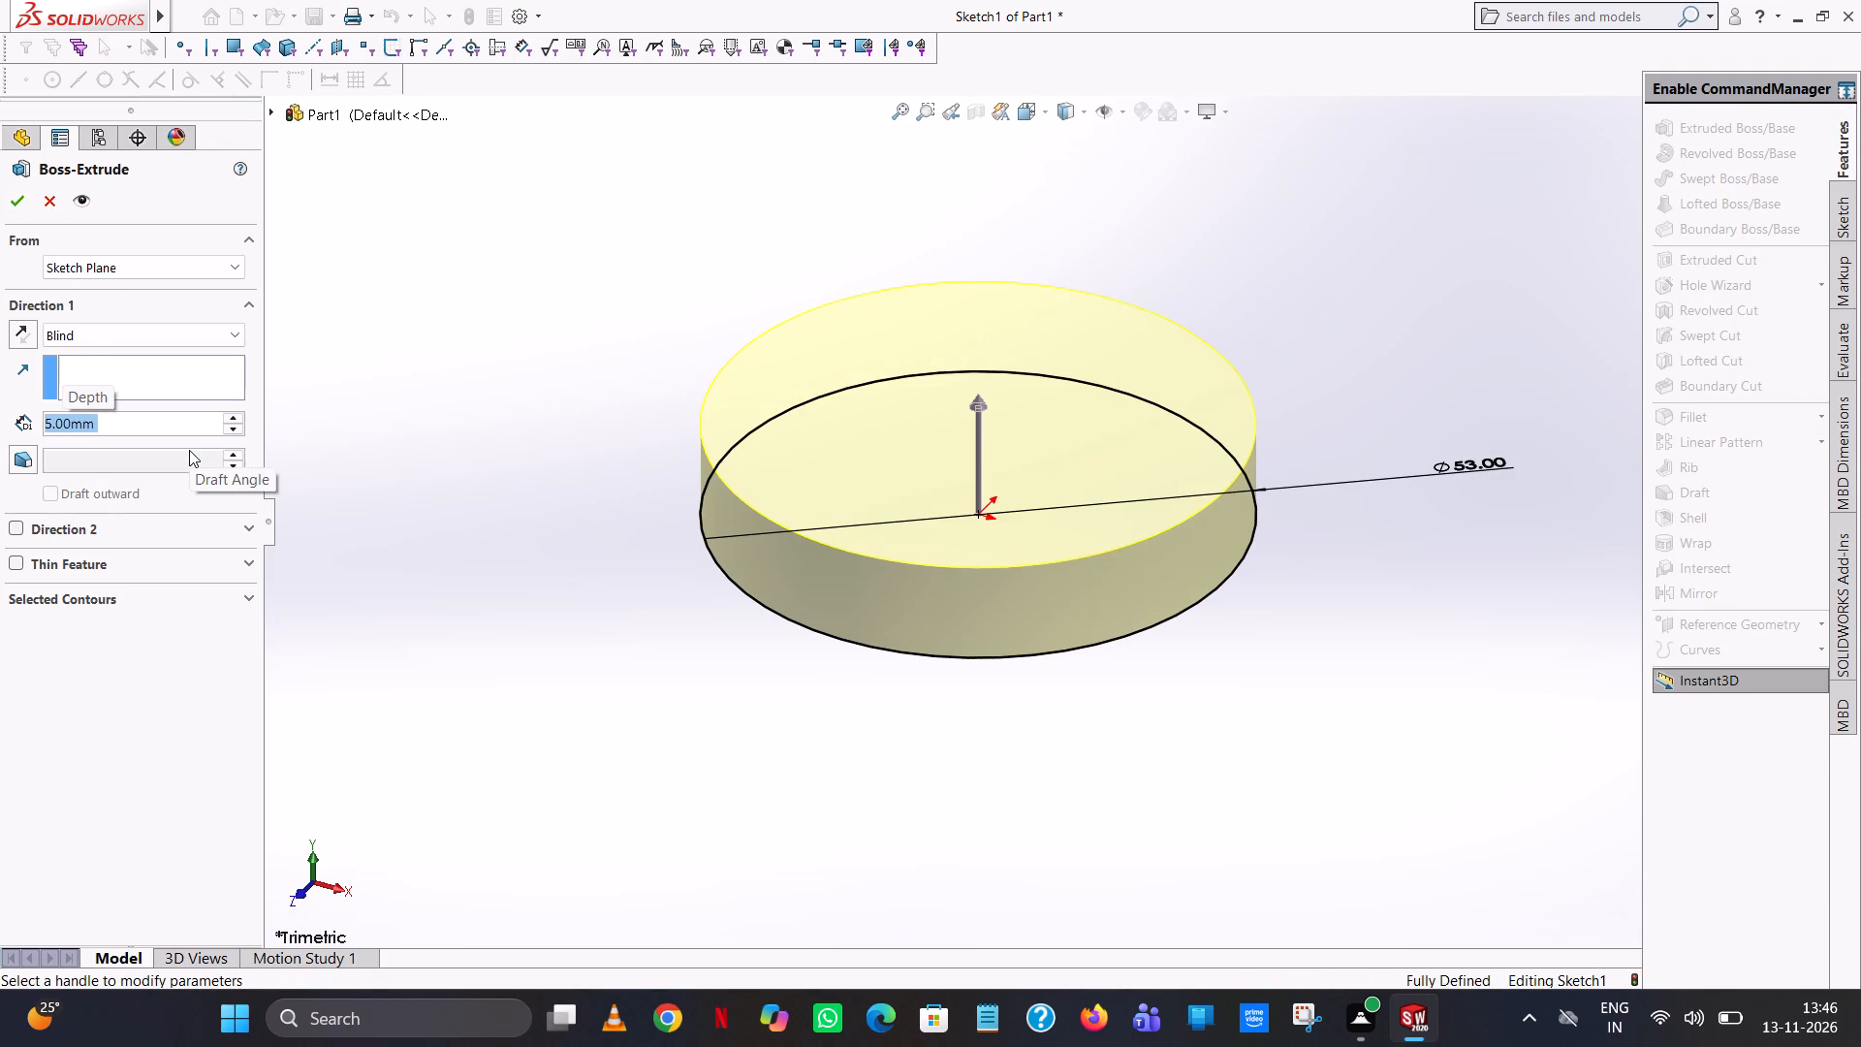
left_click(10, 204)
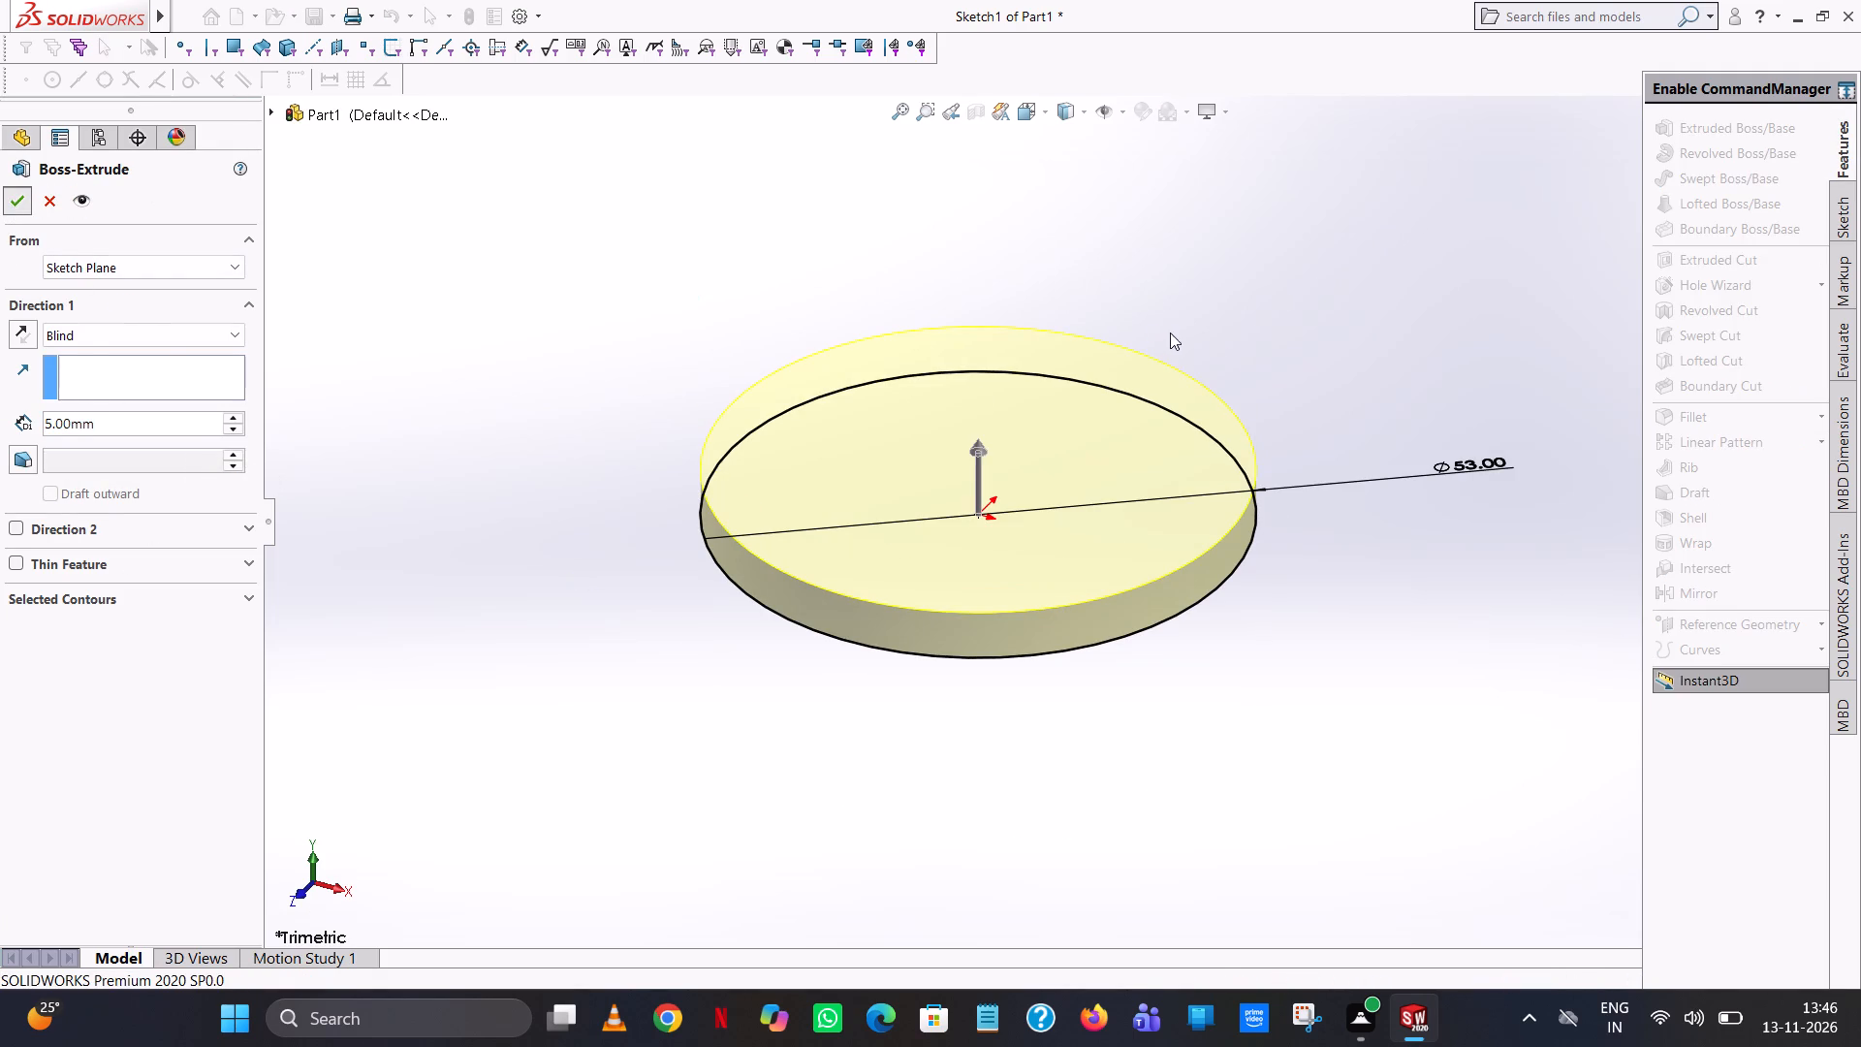
left_click(1235, 290)
Start an Extruded Boss/Base sketch on the top face of the round base.
left_click(1753, 130)
left_click(1091, 457)
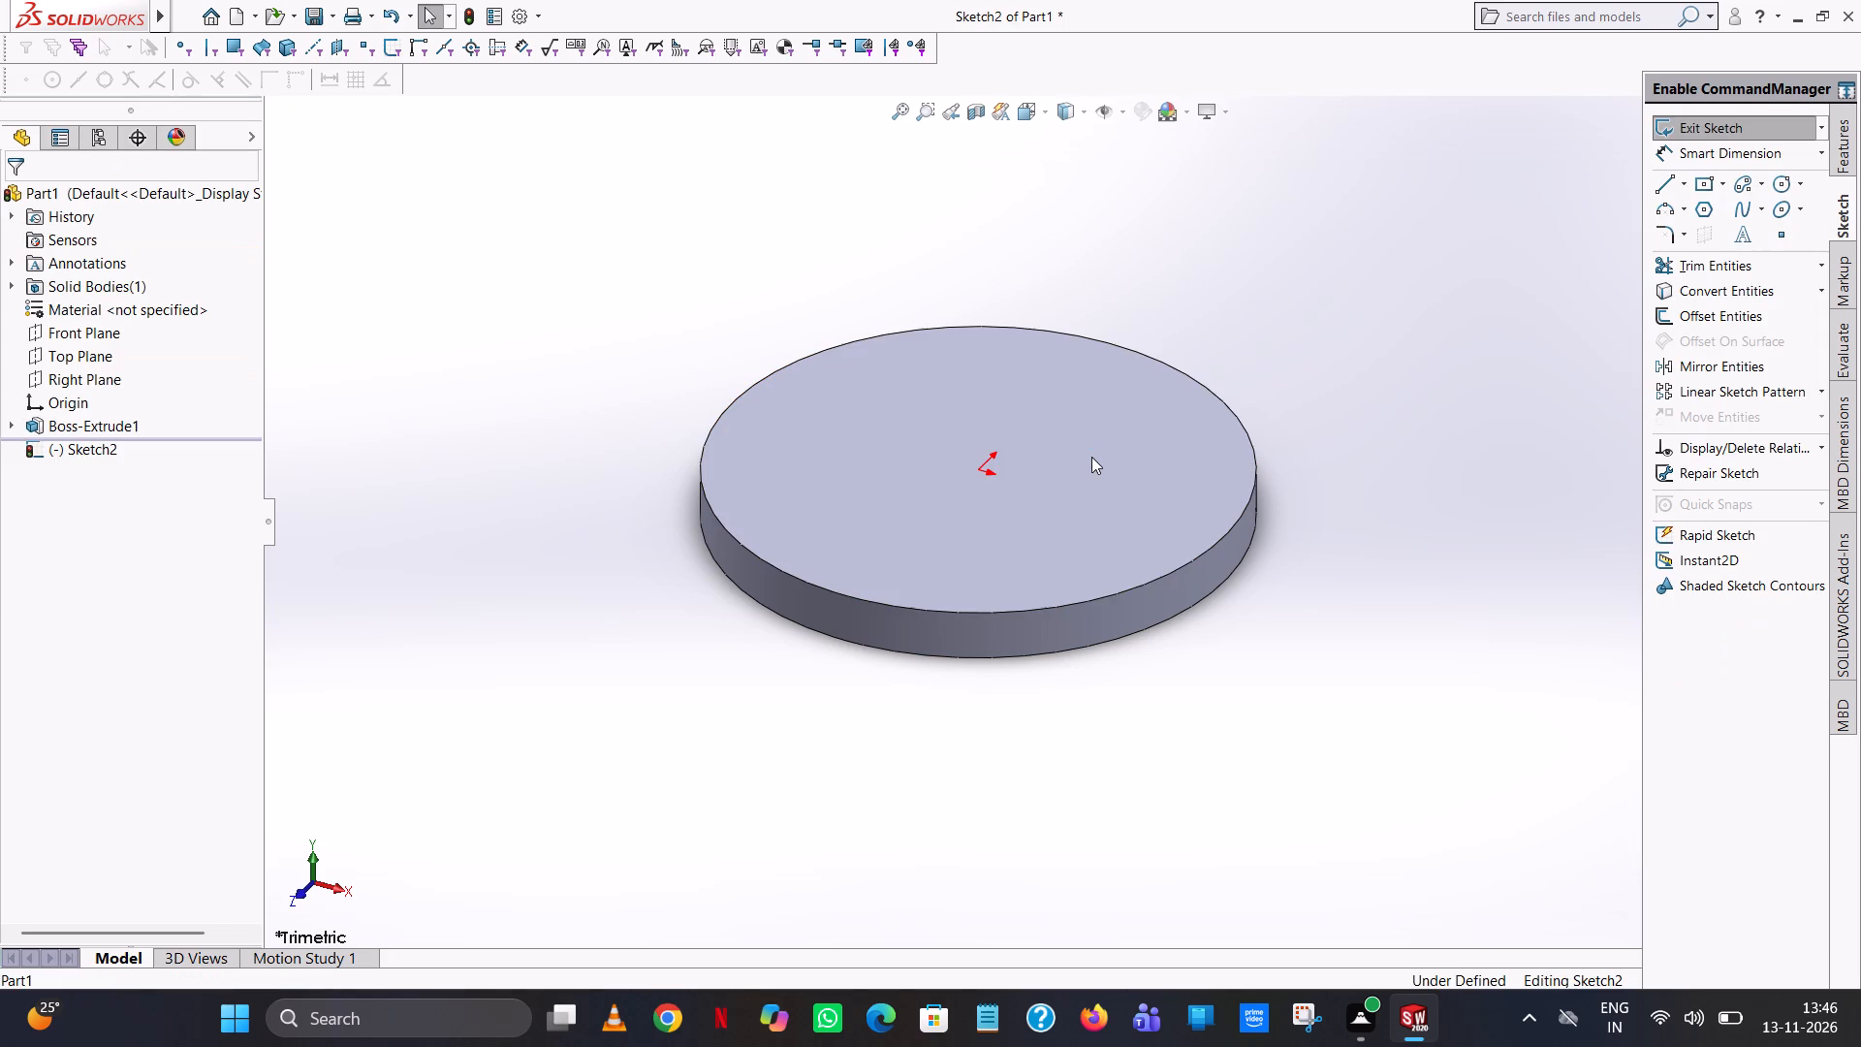
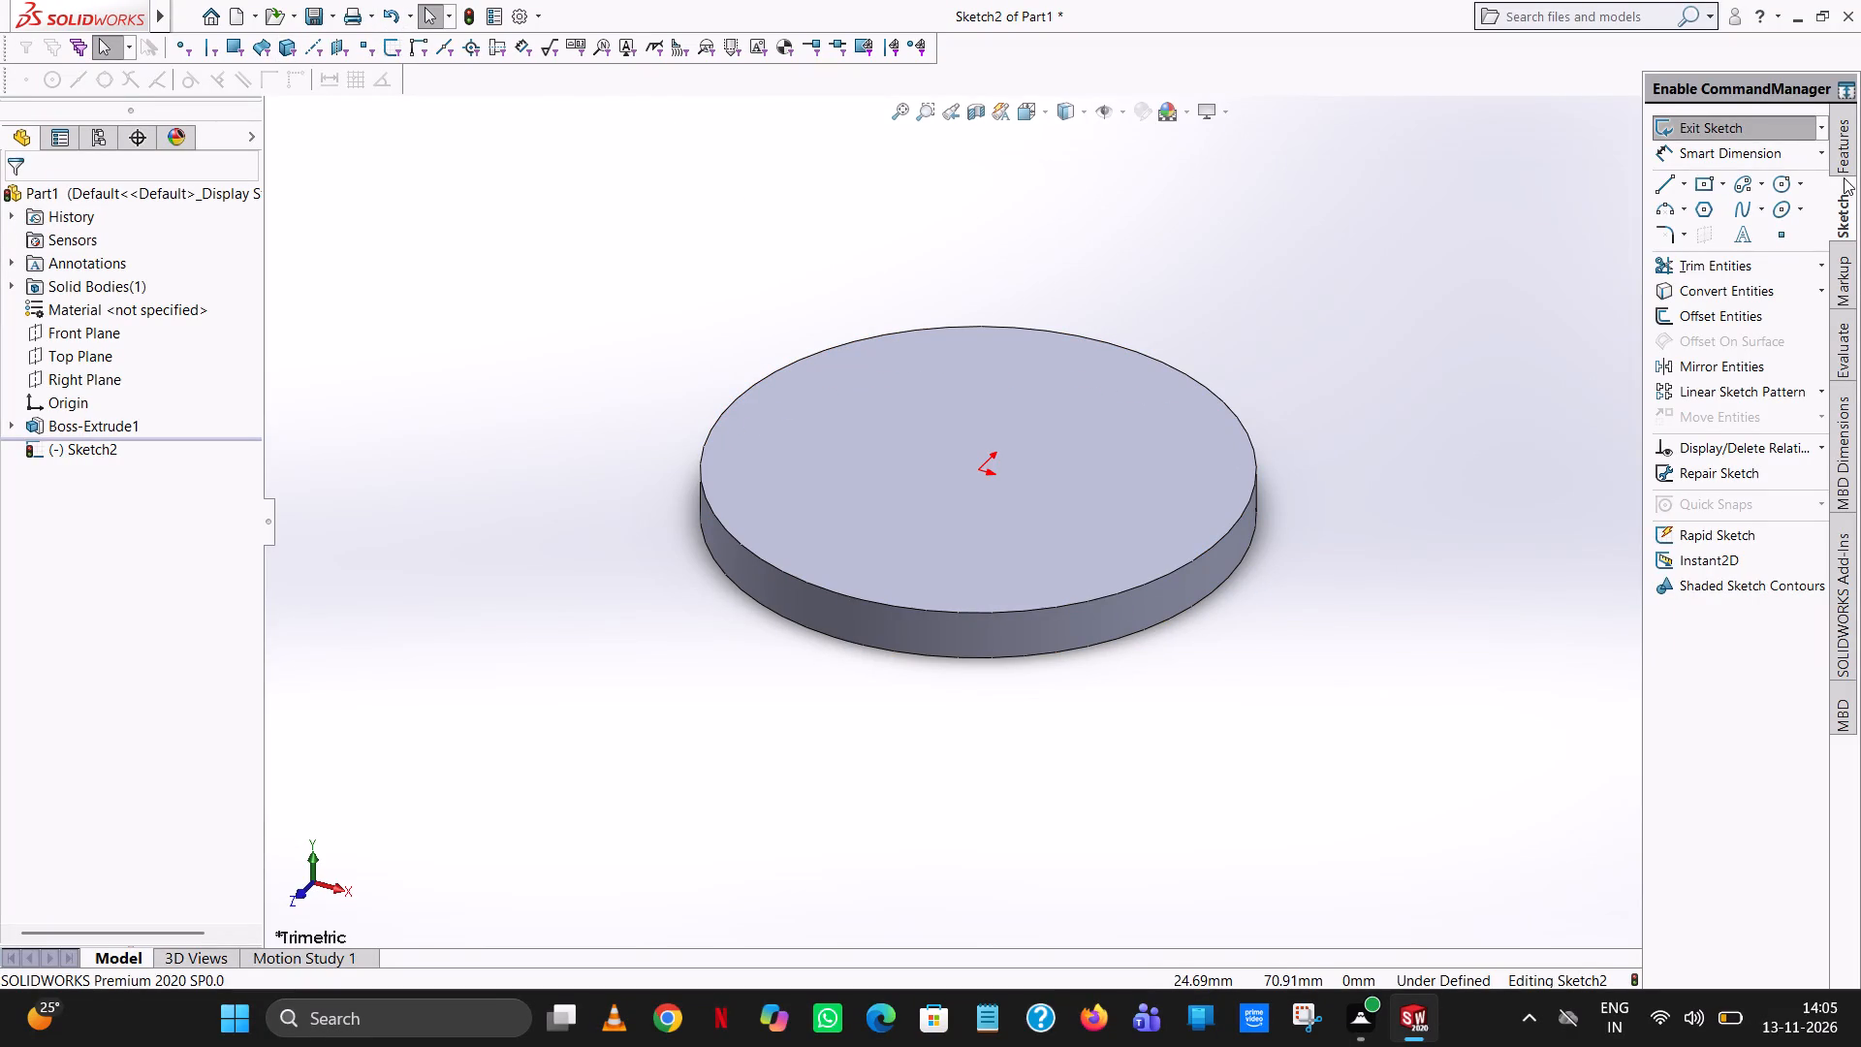
Leave the empty sketch, reopen the round base's sketch and set its circle's diameter to 59 mm.
left_click(1708, 123)
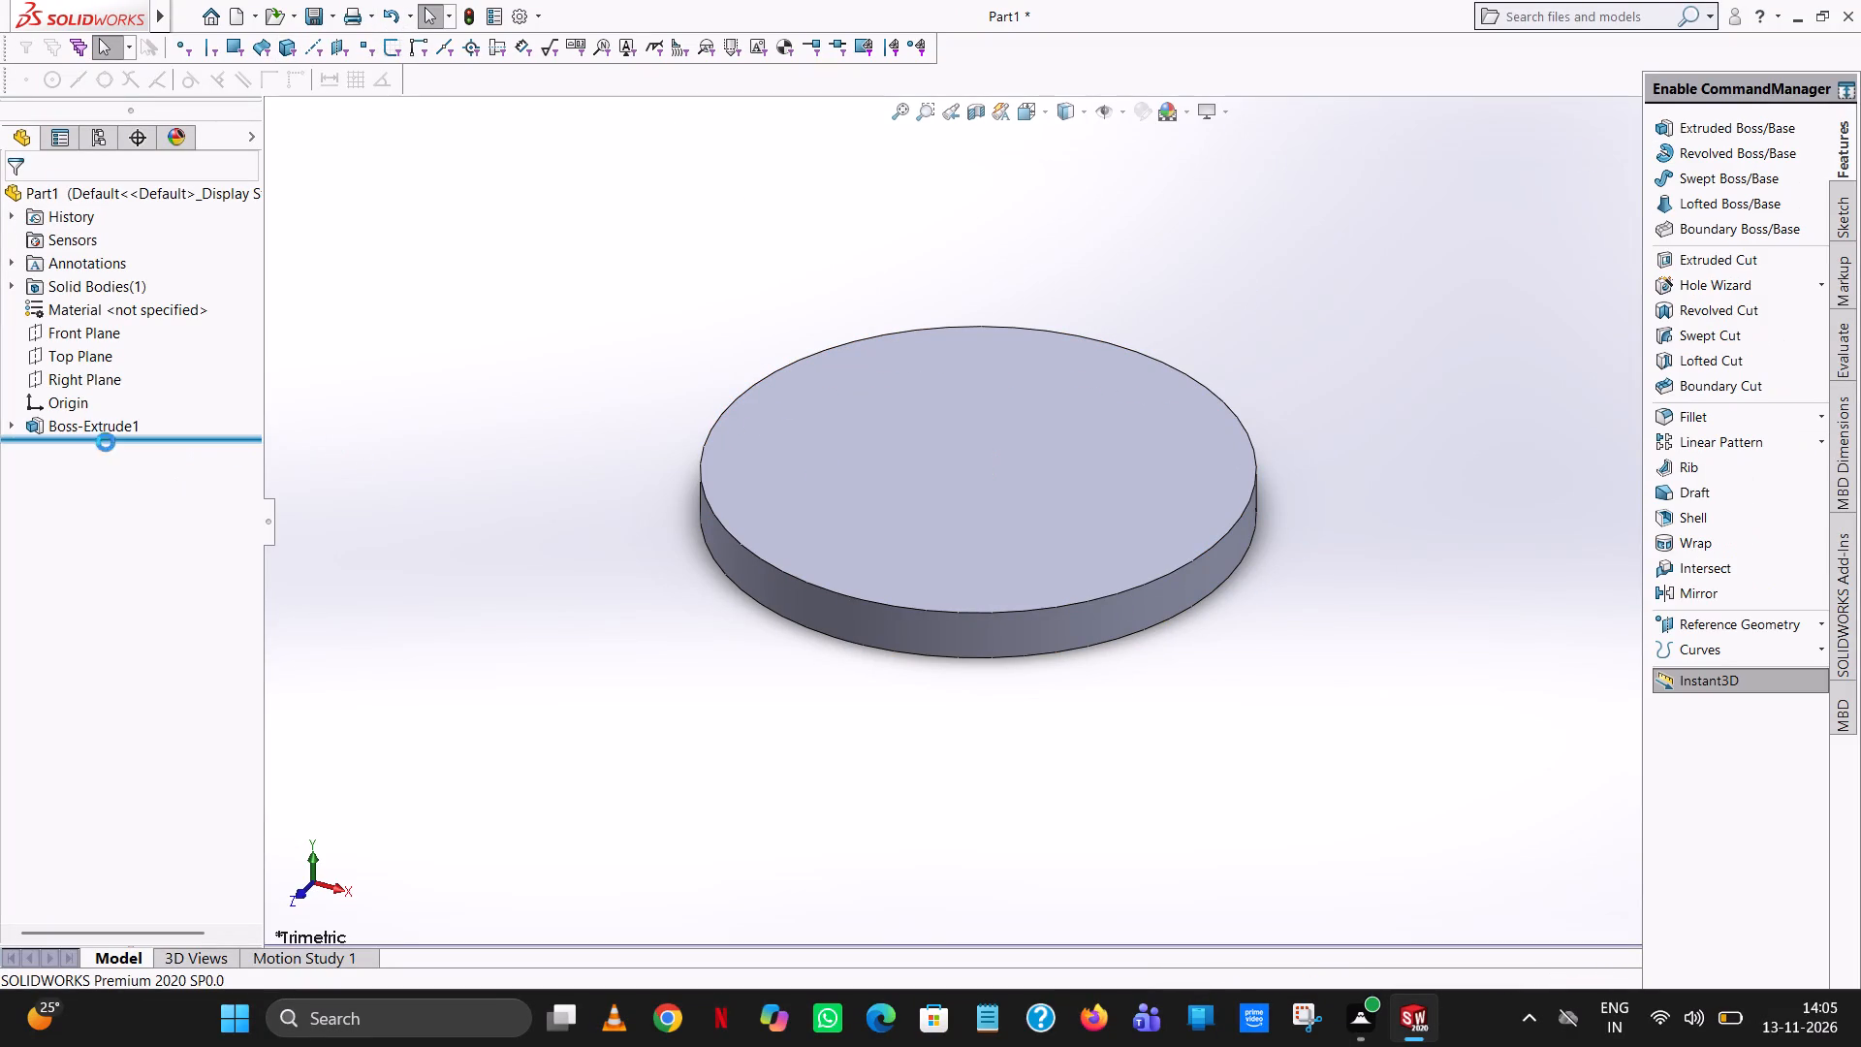
left_click(63, 426)
left_click(107, 361)
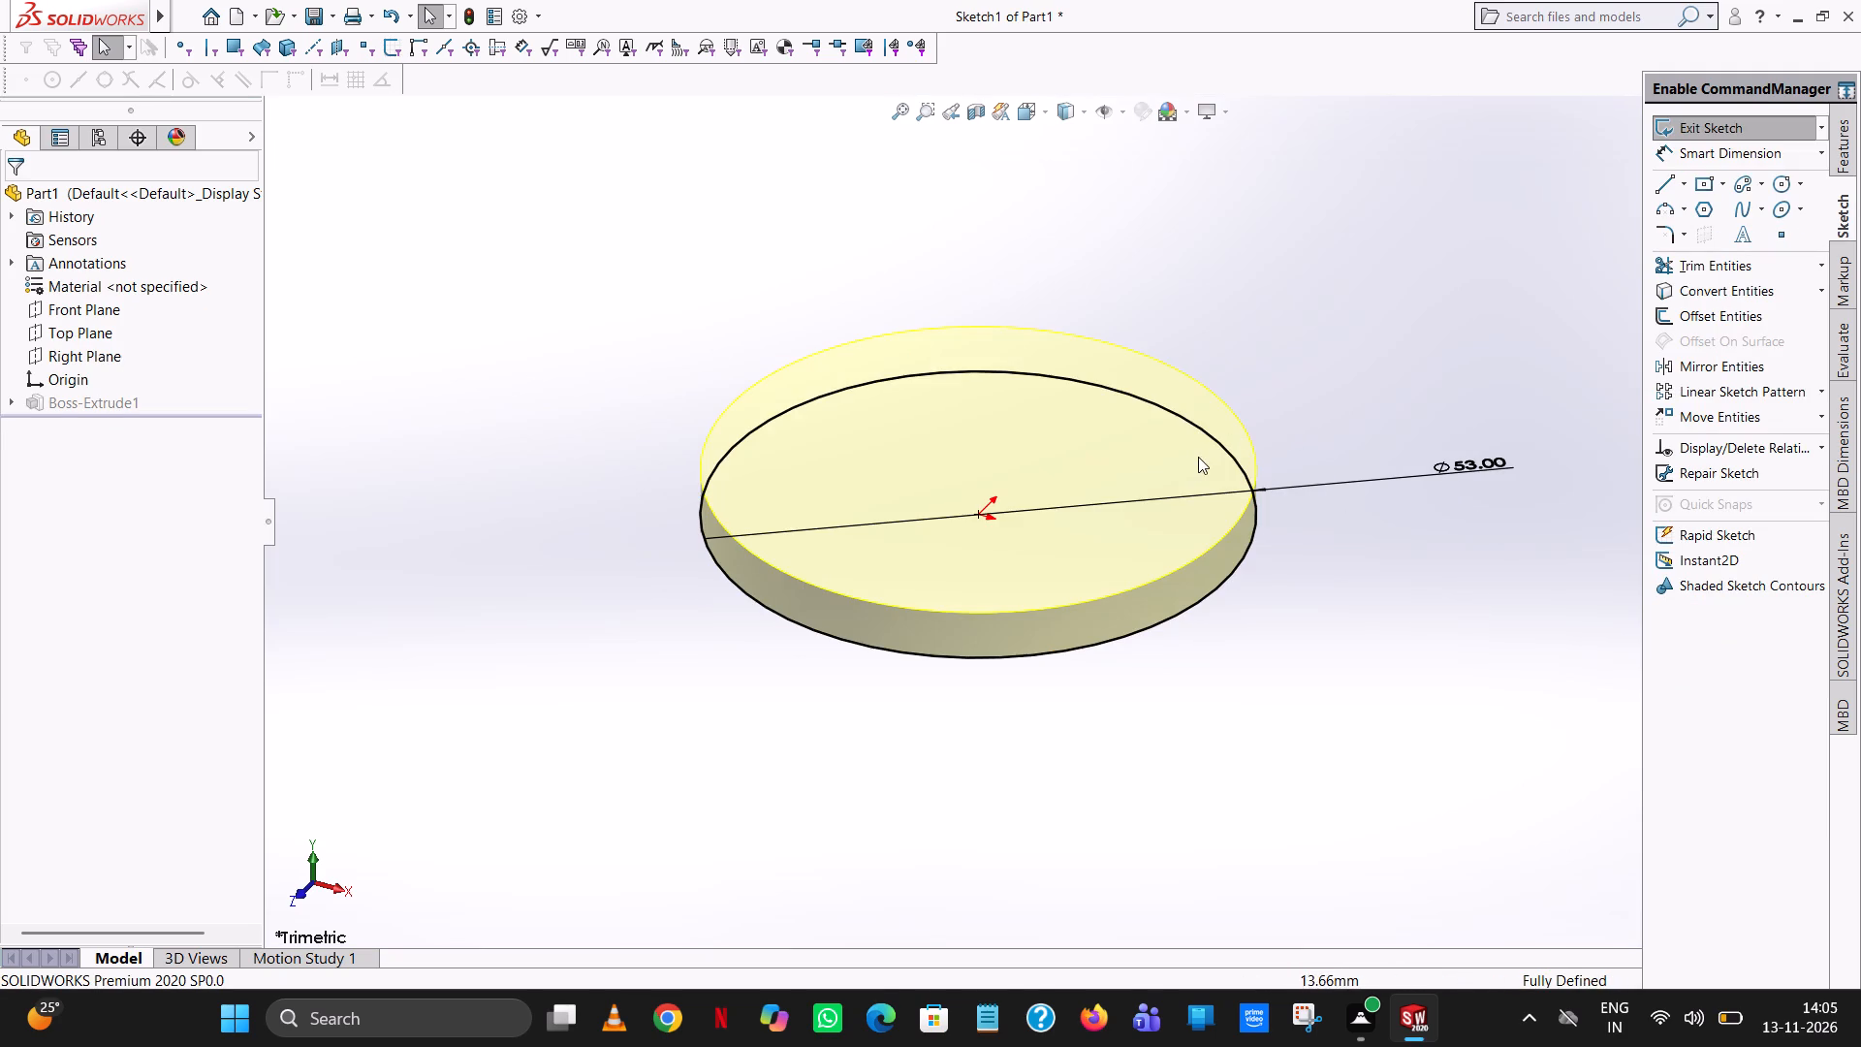
middle_click_drag(1186, 478, 1190, 683)
scroll(1190, 683, "down", 1)
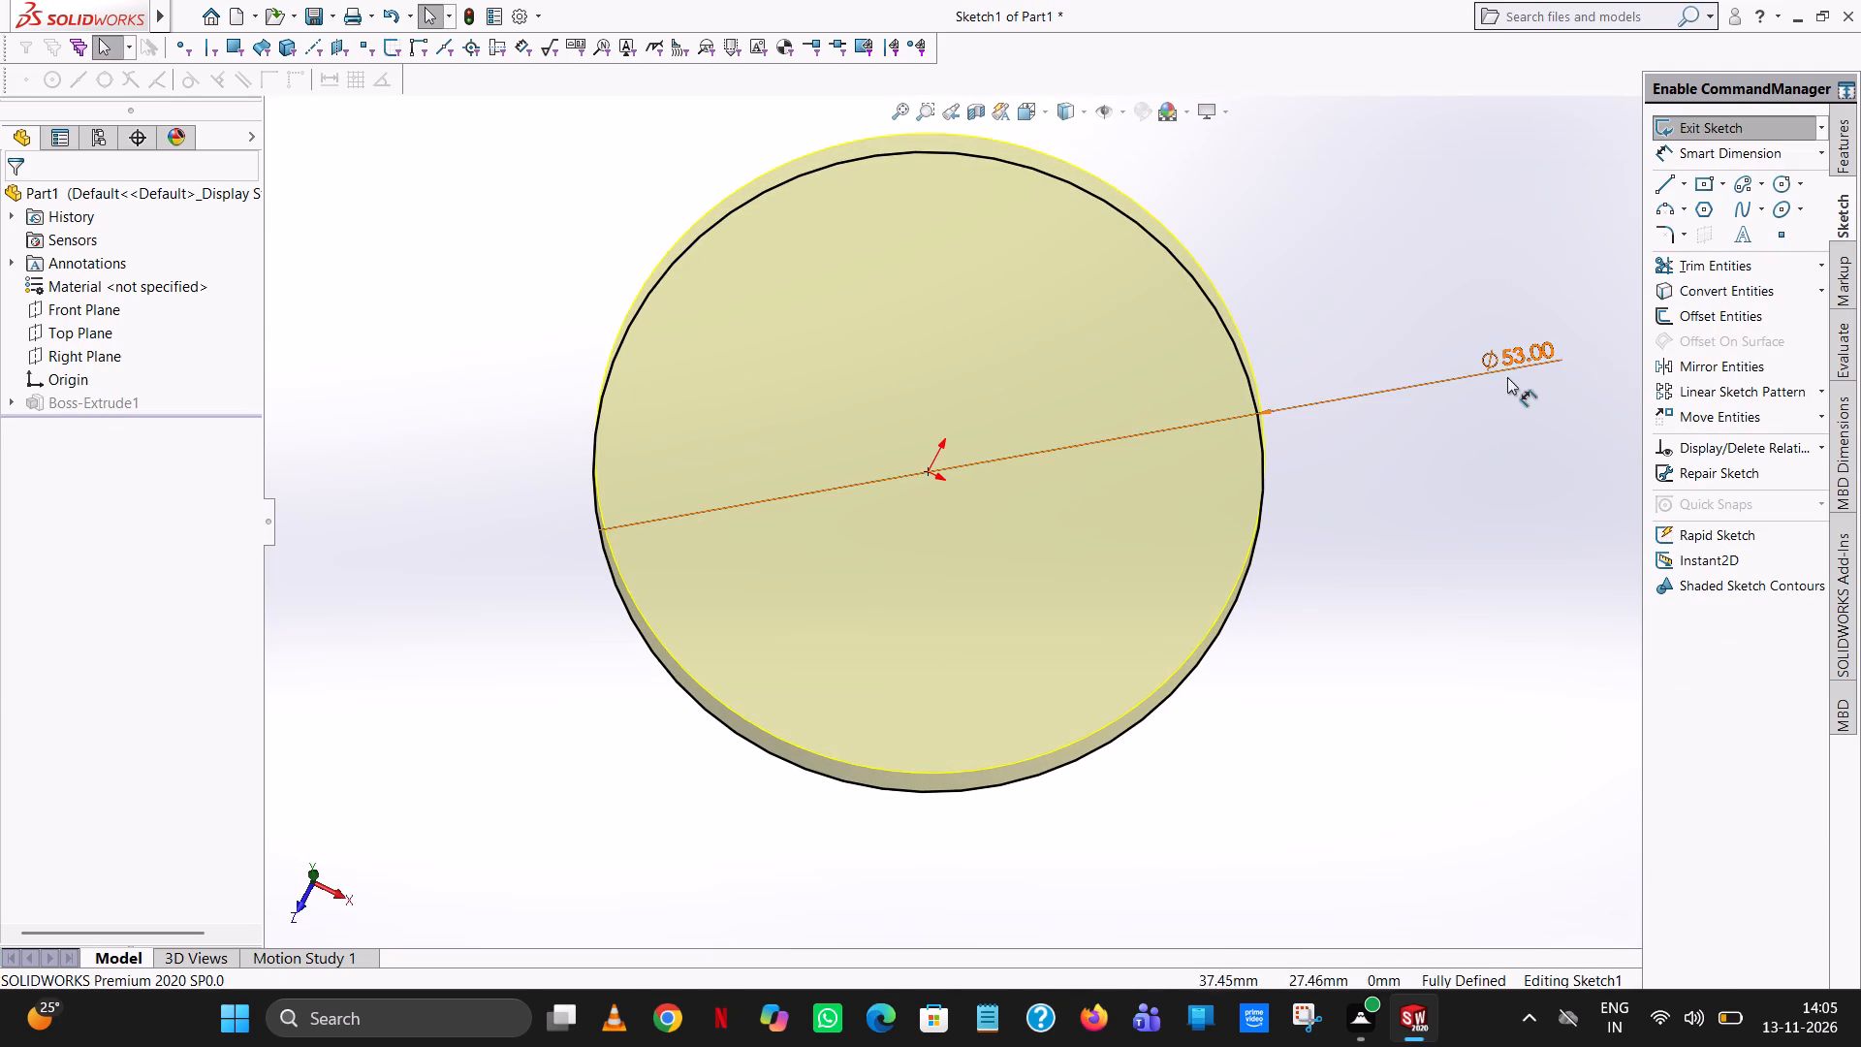
double_click(1507, 367)
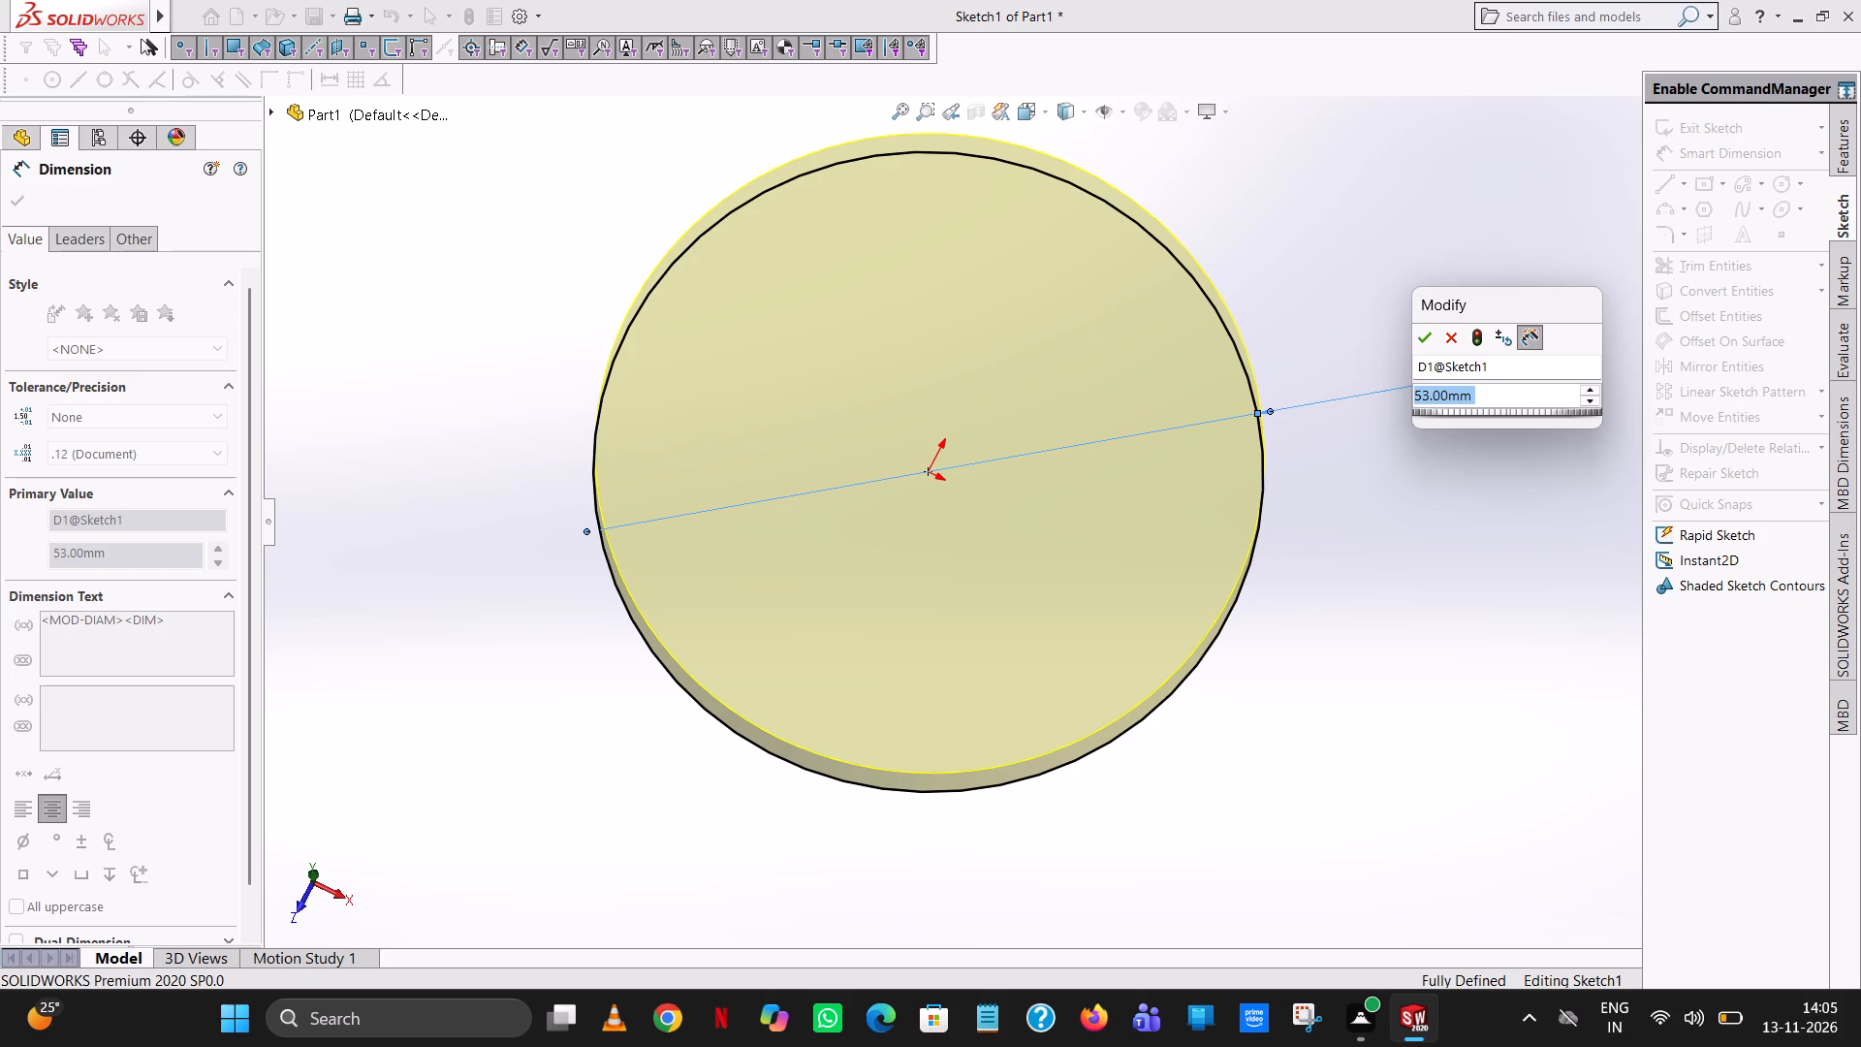
left_click(1507, 395)
key("plus")
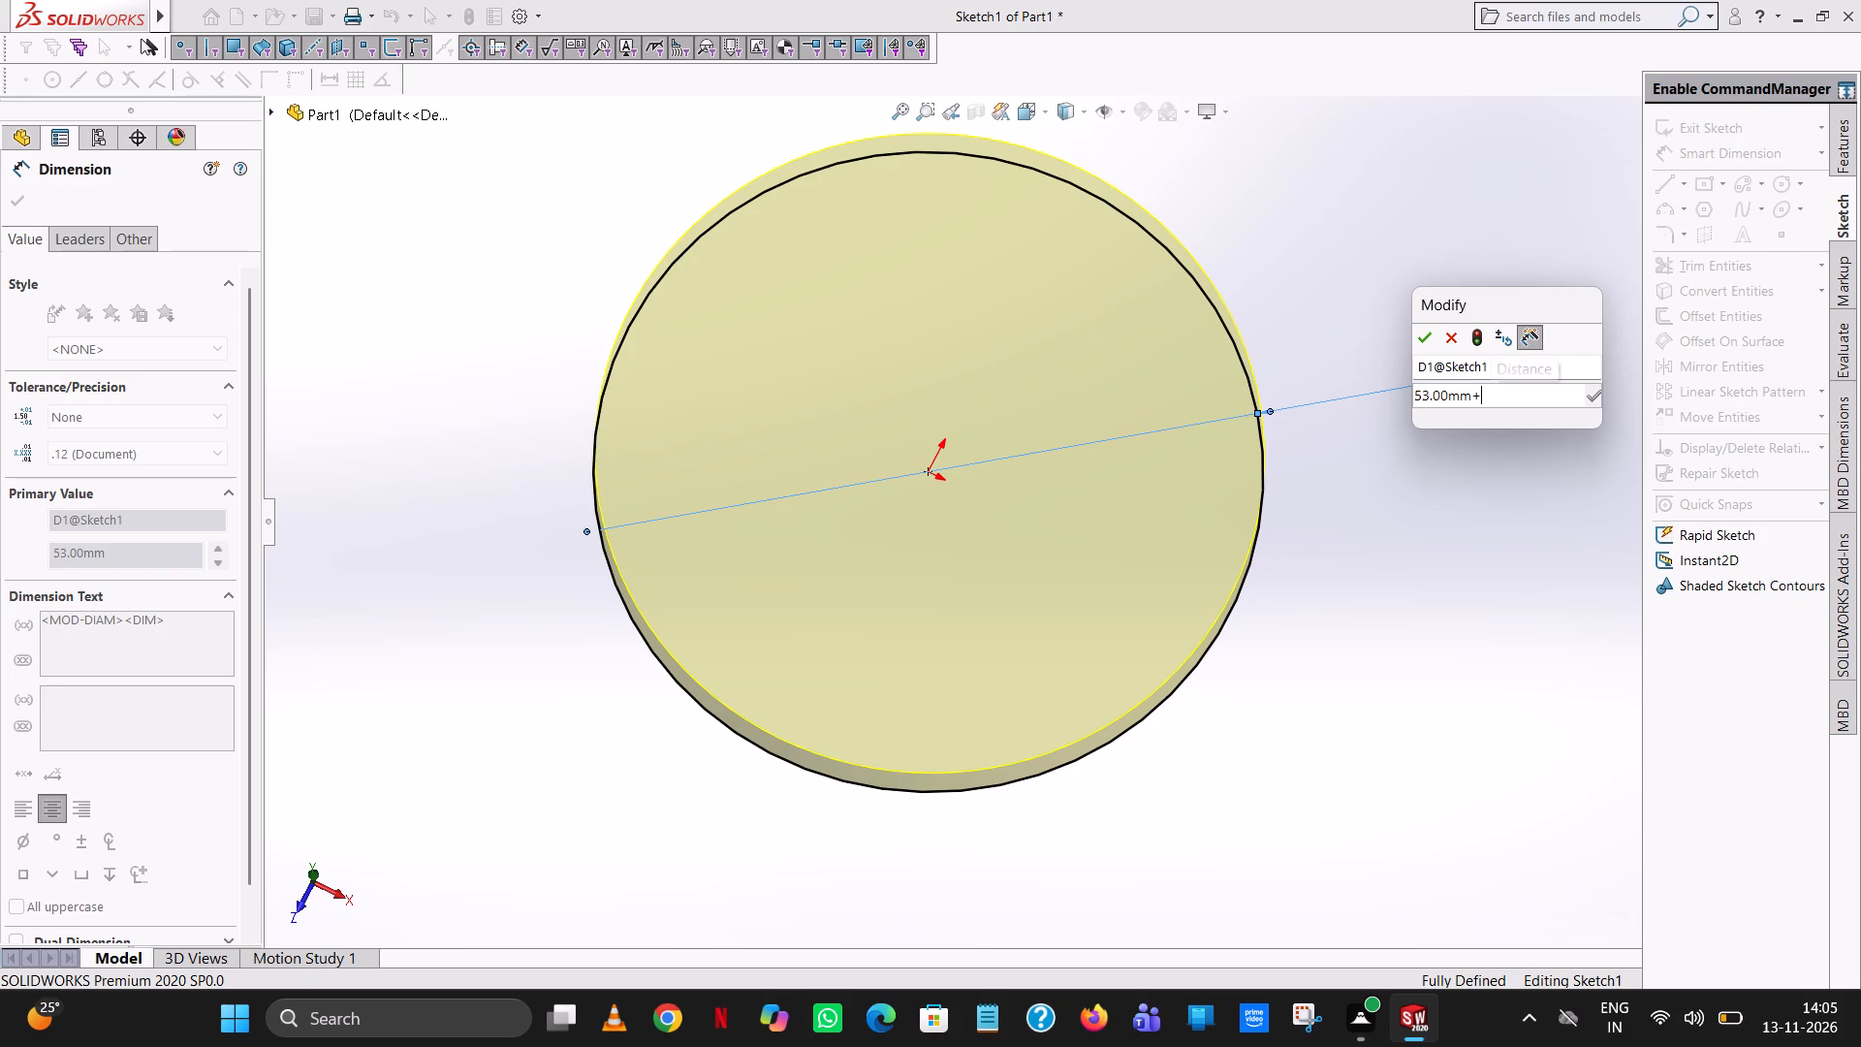
key("6")
key("Return")
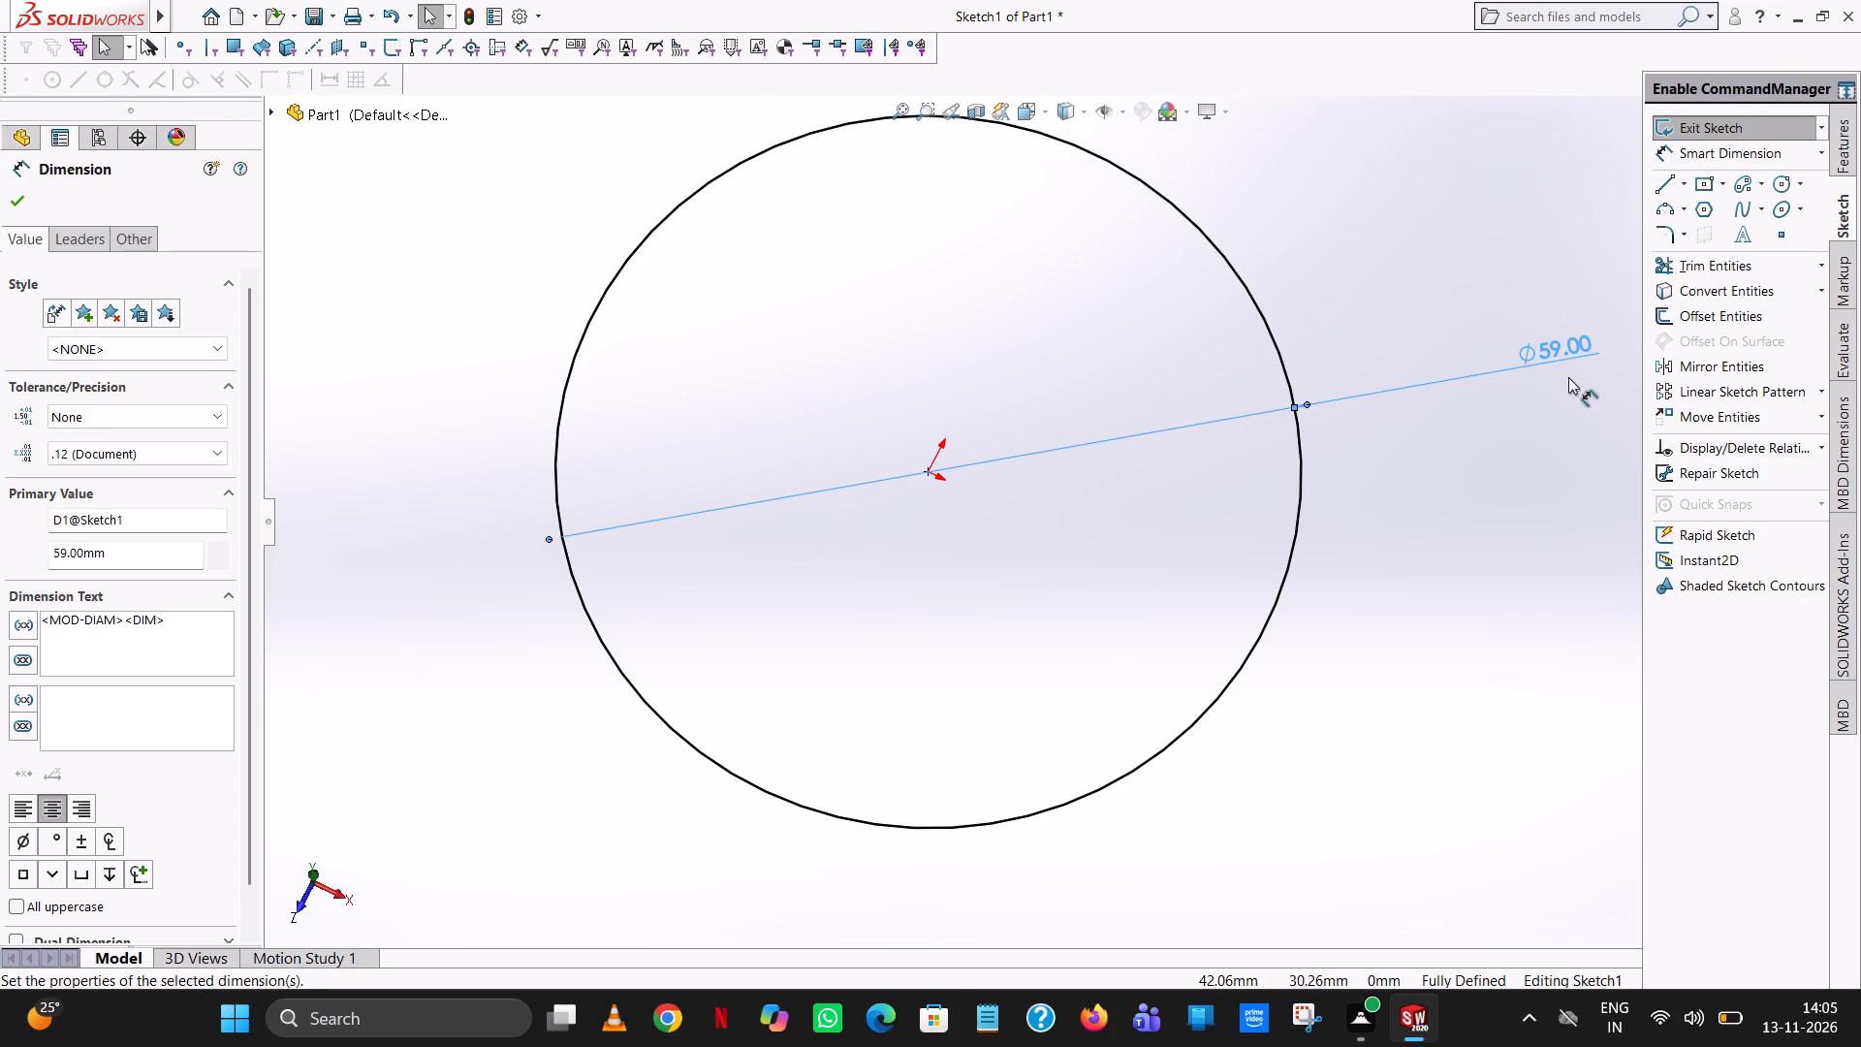
Increase the base circle's diameter to 65 mm and exit the sketch to rebuild the base.
double_click(1549, 345)
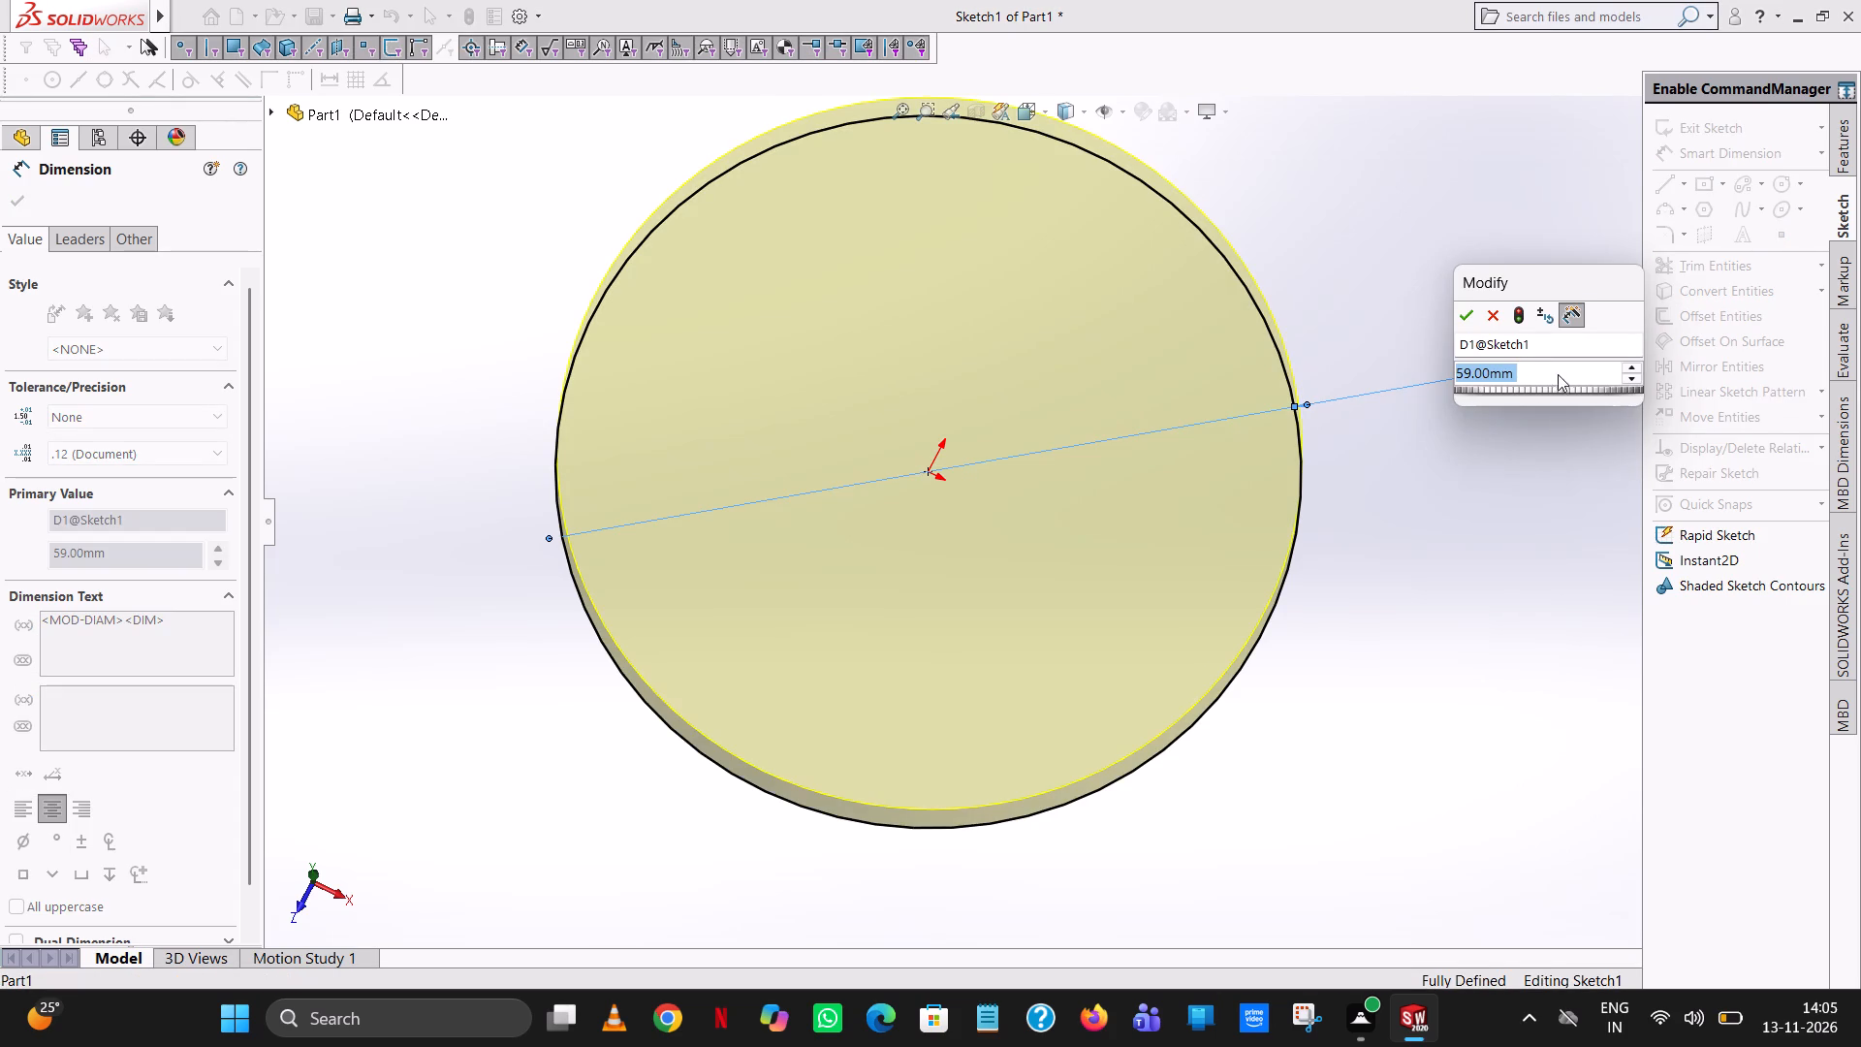
left_click(1559, 376)
type("+6")
key("Return")
left_click(1416, 288)
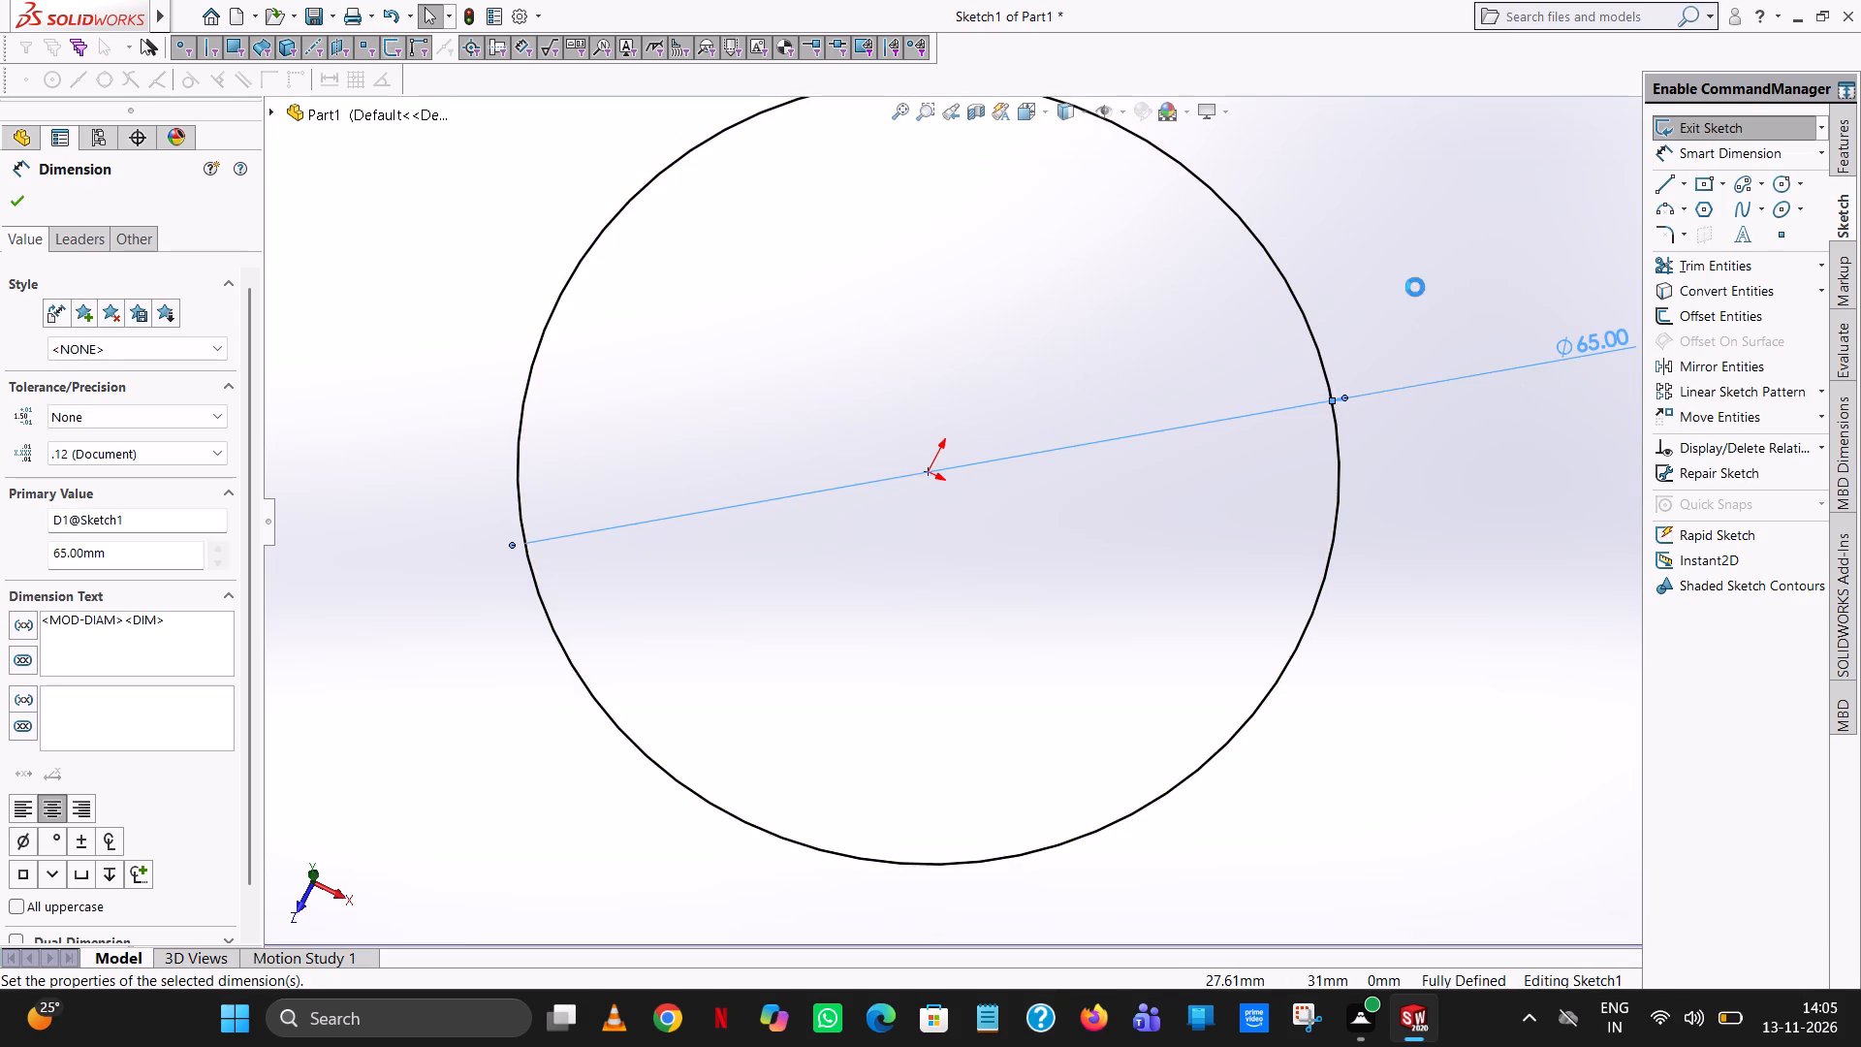
scroll(1415, 287, "up", 3)
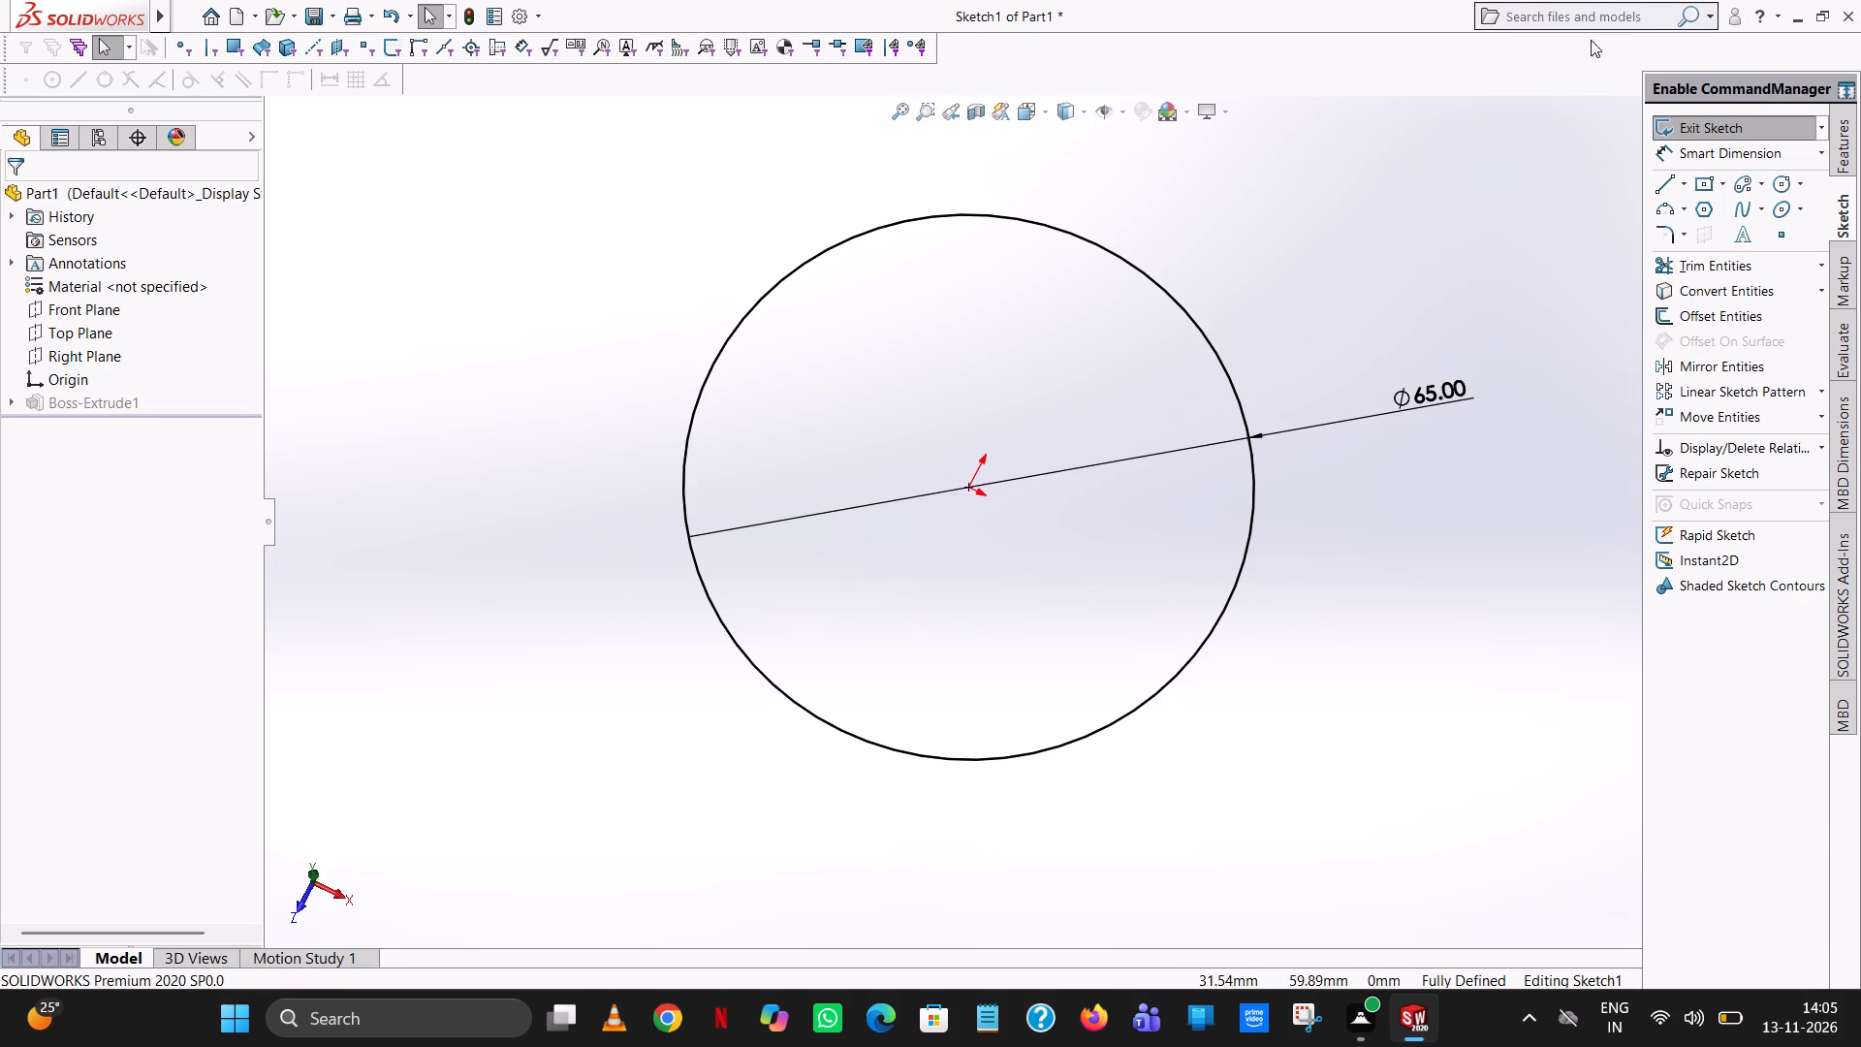
left_click(1693, 127)
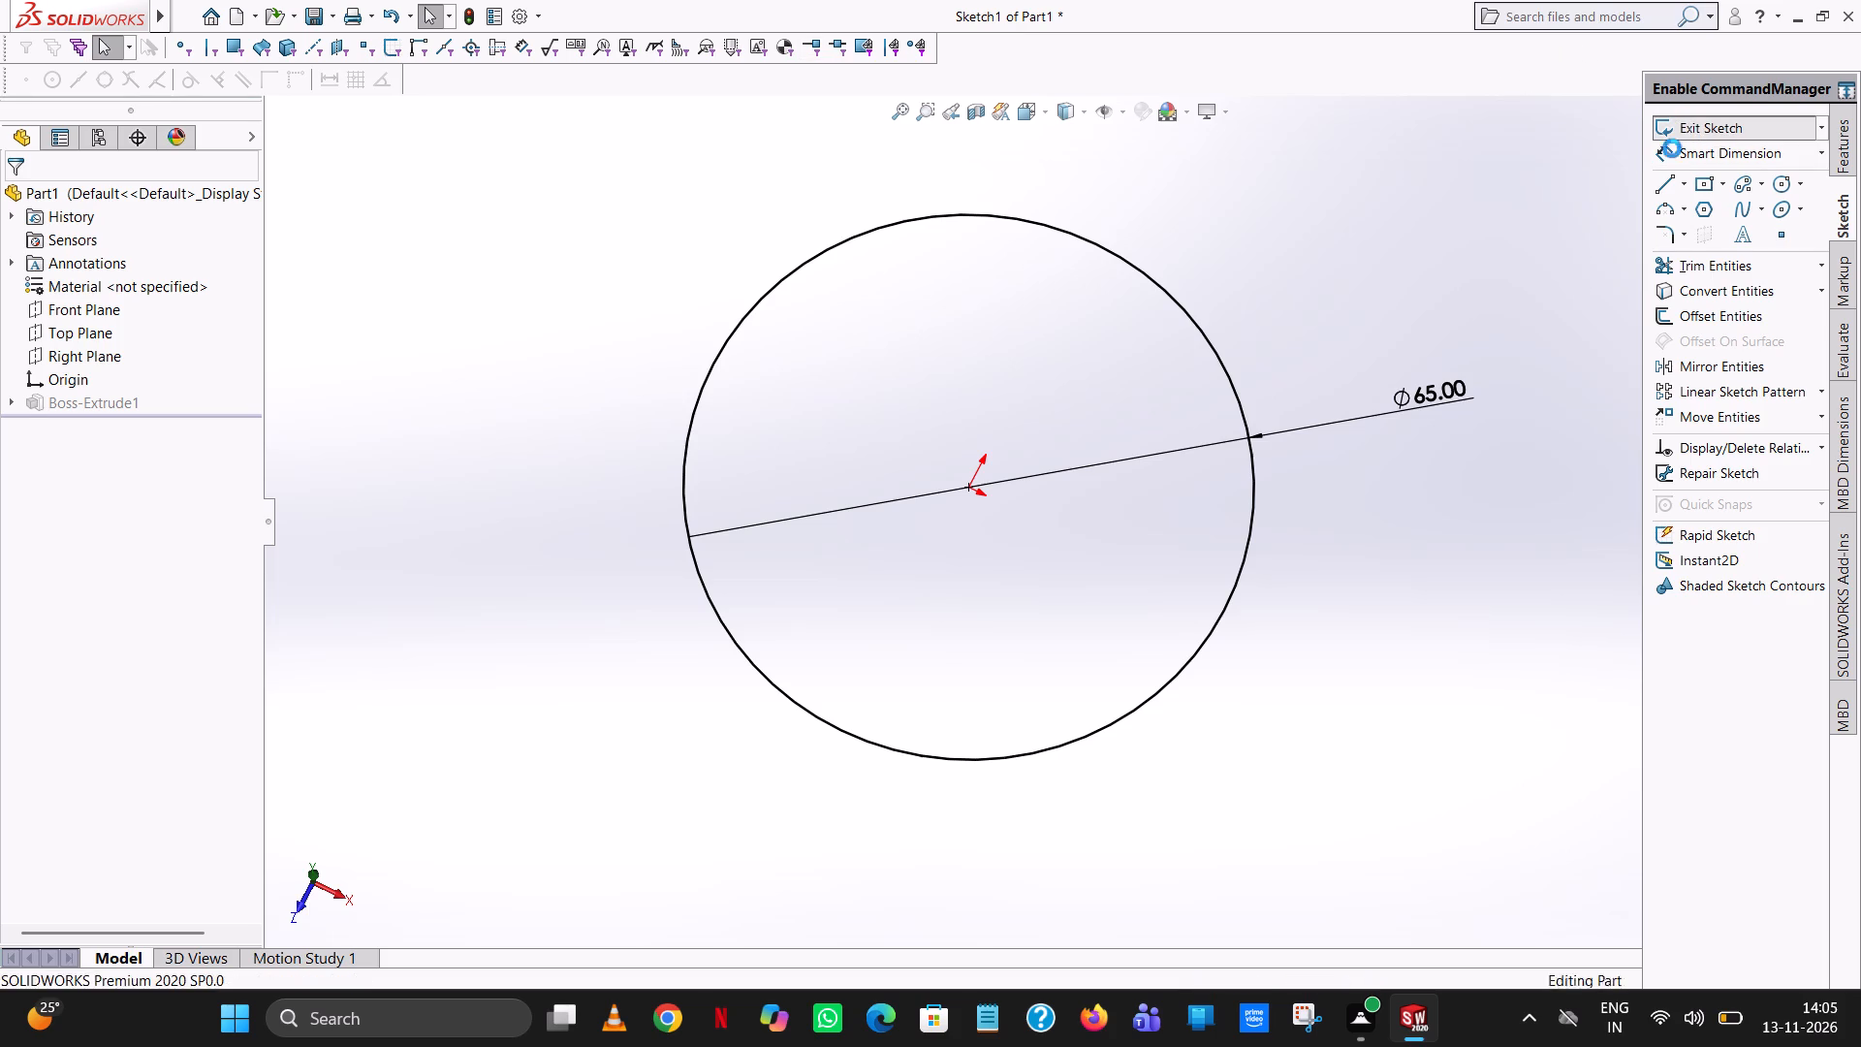
Start an Extruded Boss/Base sketch on the base's top face and draw an origin-centred circle with a 47.5 mm radius.
left_click(1747, 132)
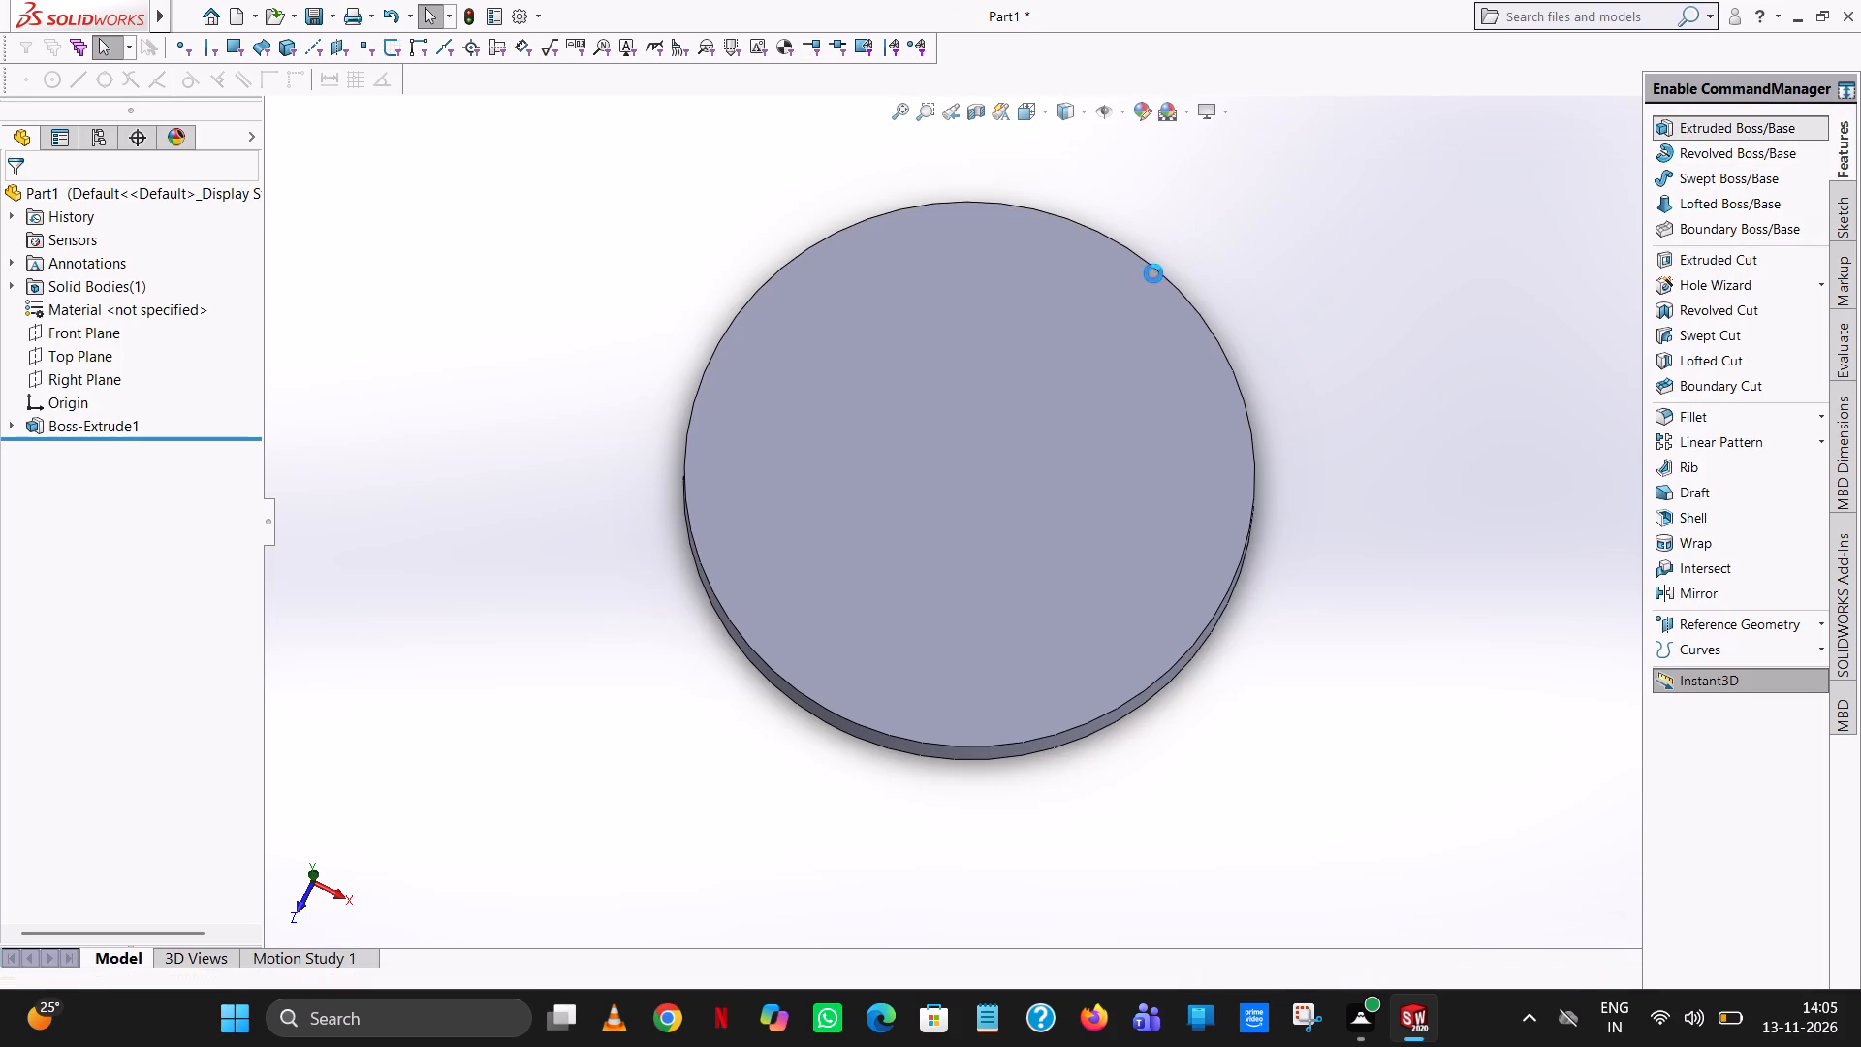
left_click(1059, 418)
left_click(1779, 182)
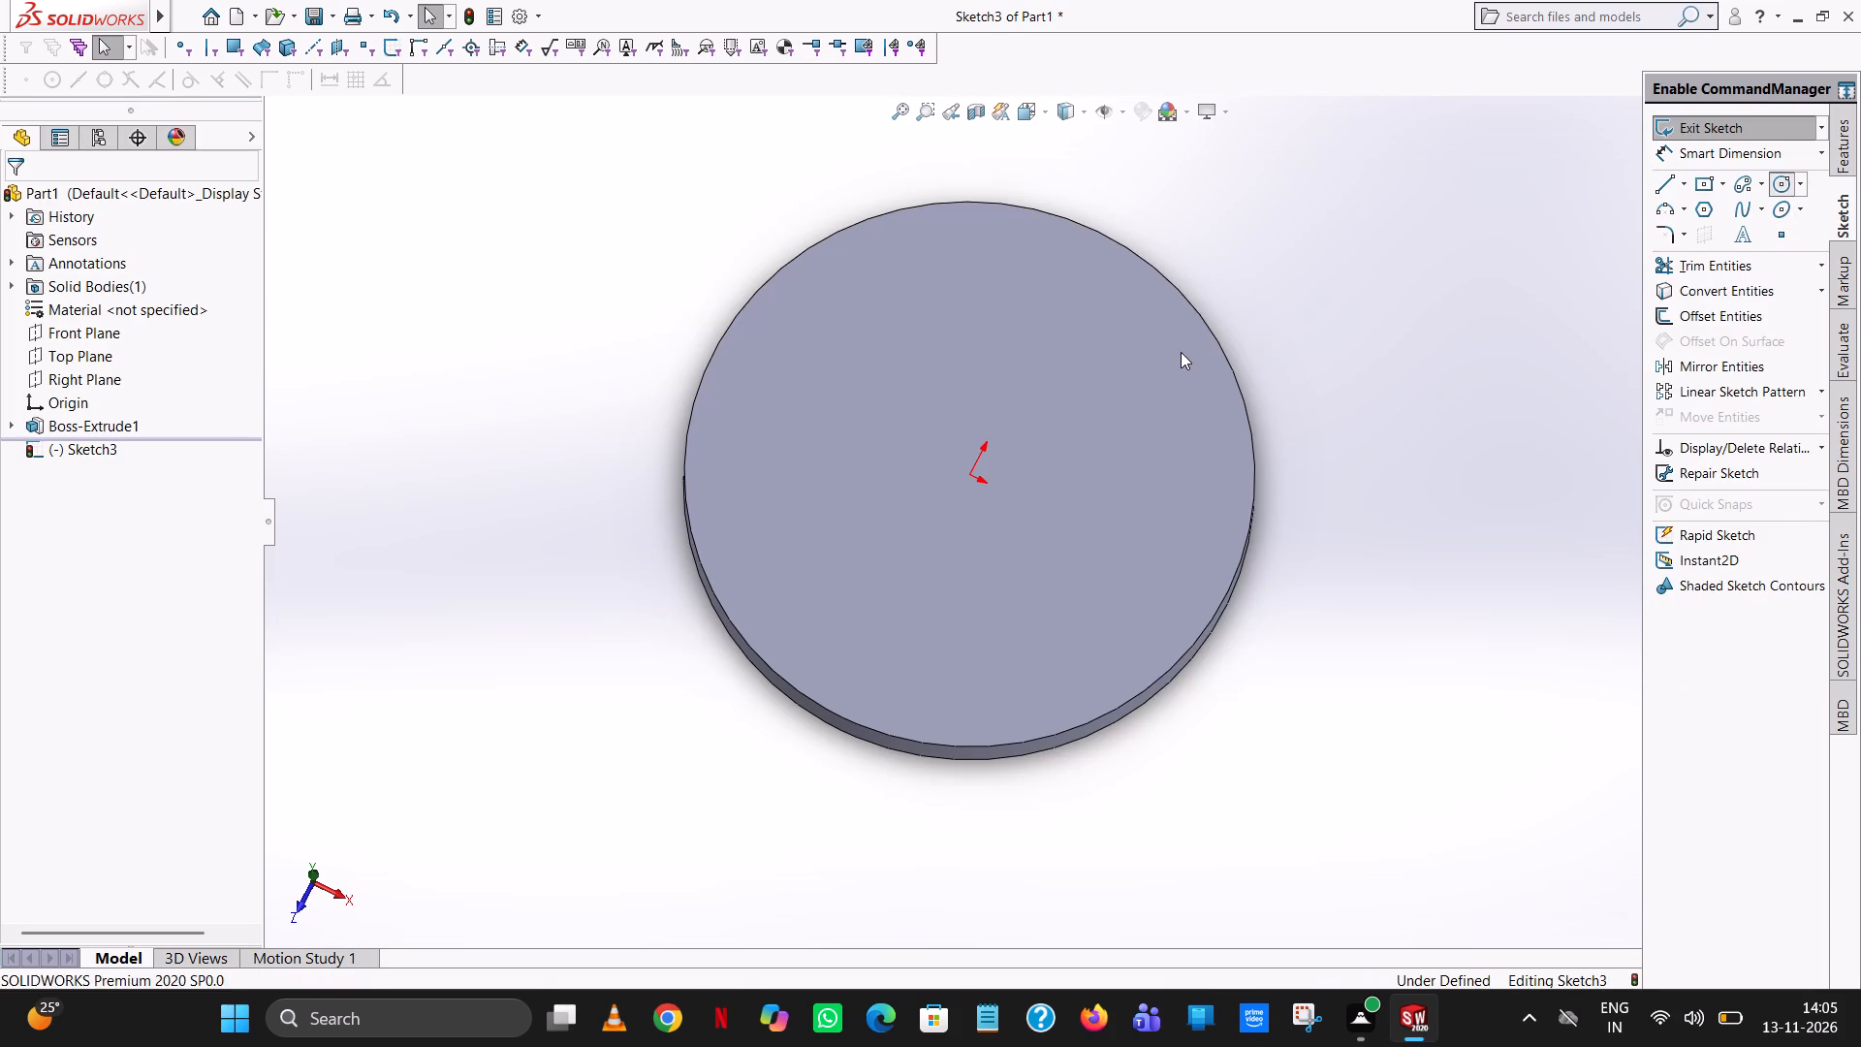
left_click(966, 475)
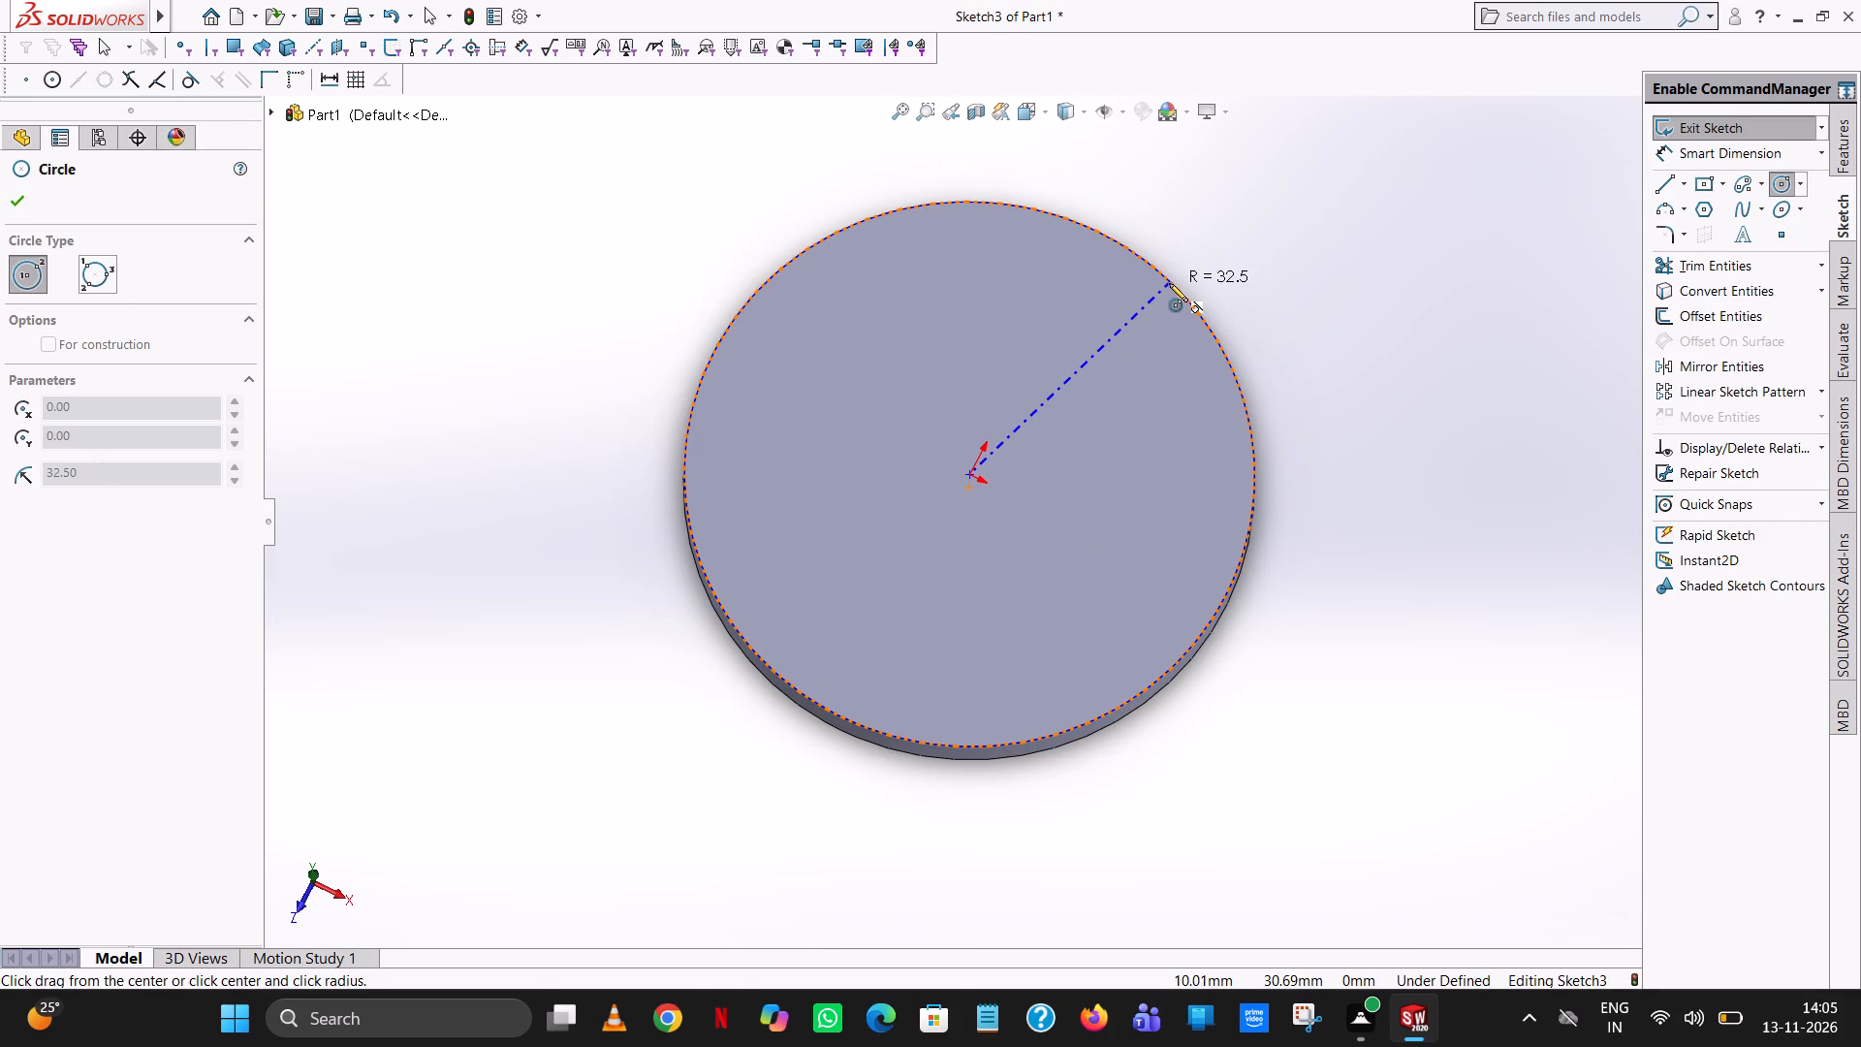
left_click(1131, 306)
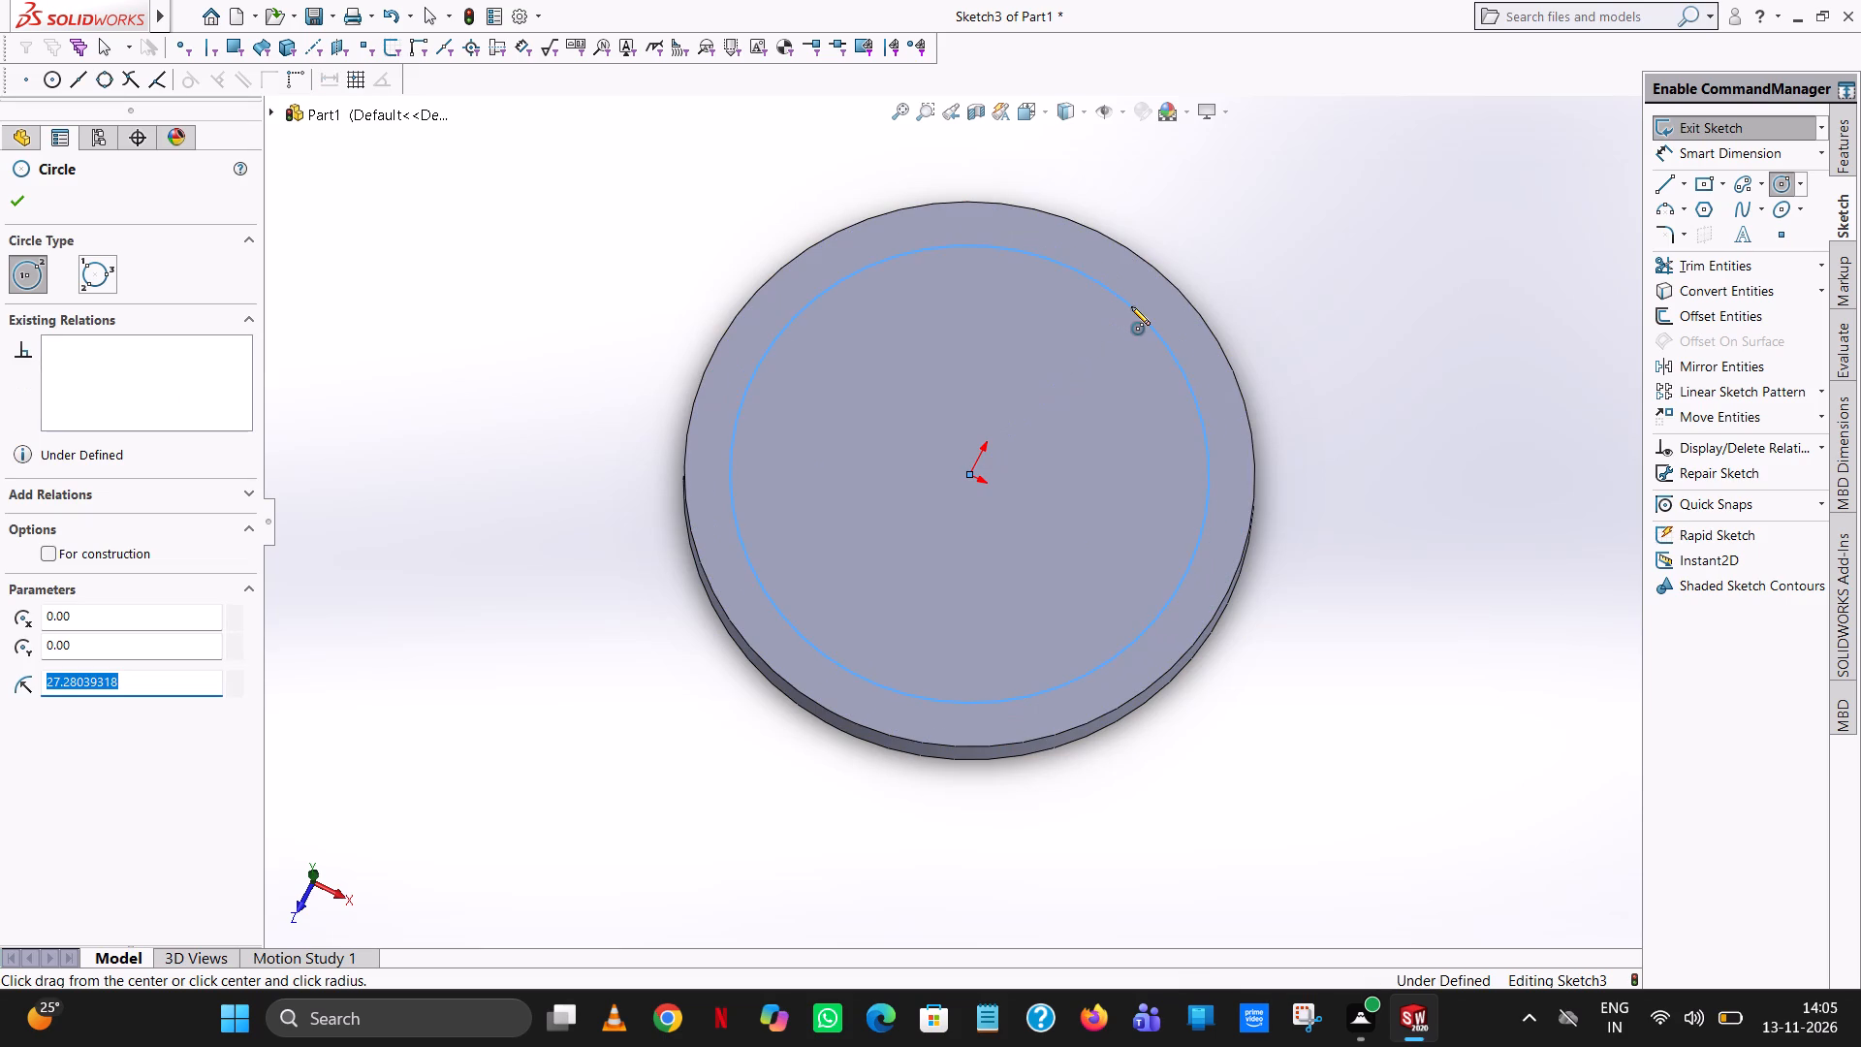
type("95/2")
key("Return")
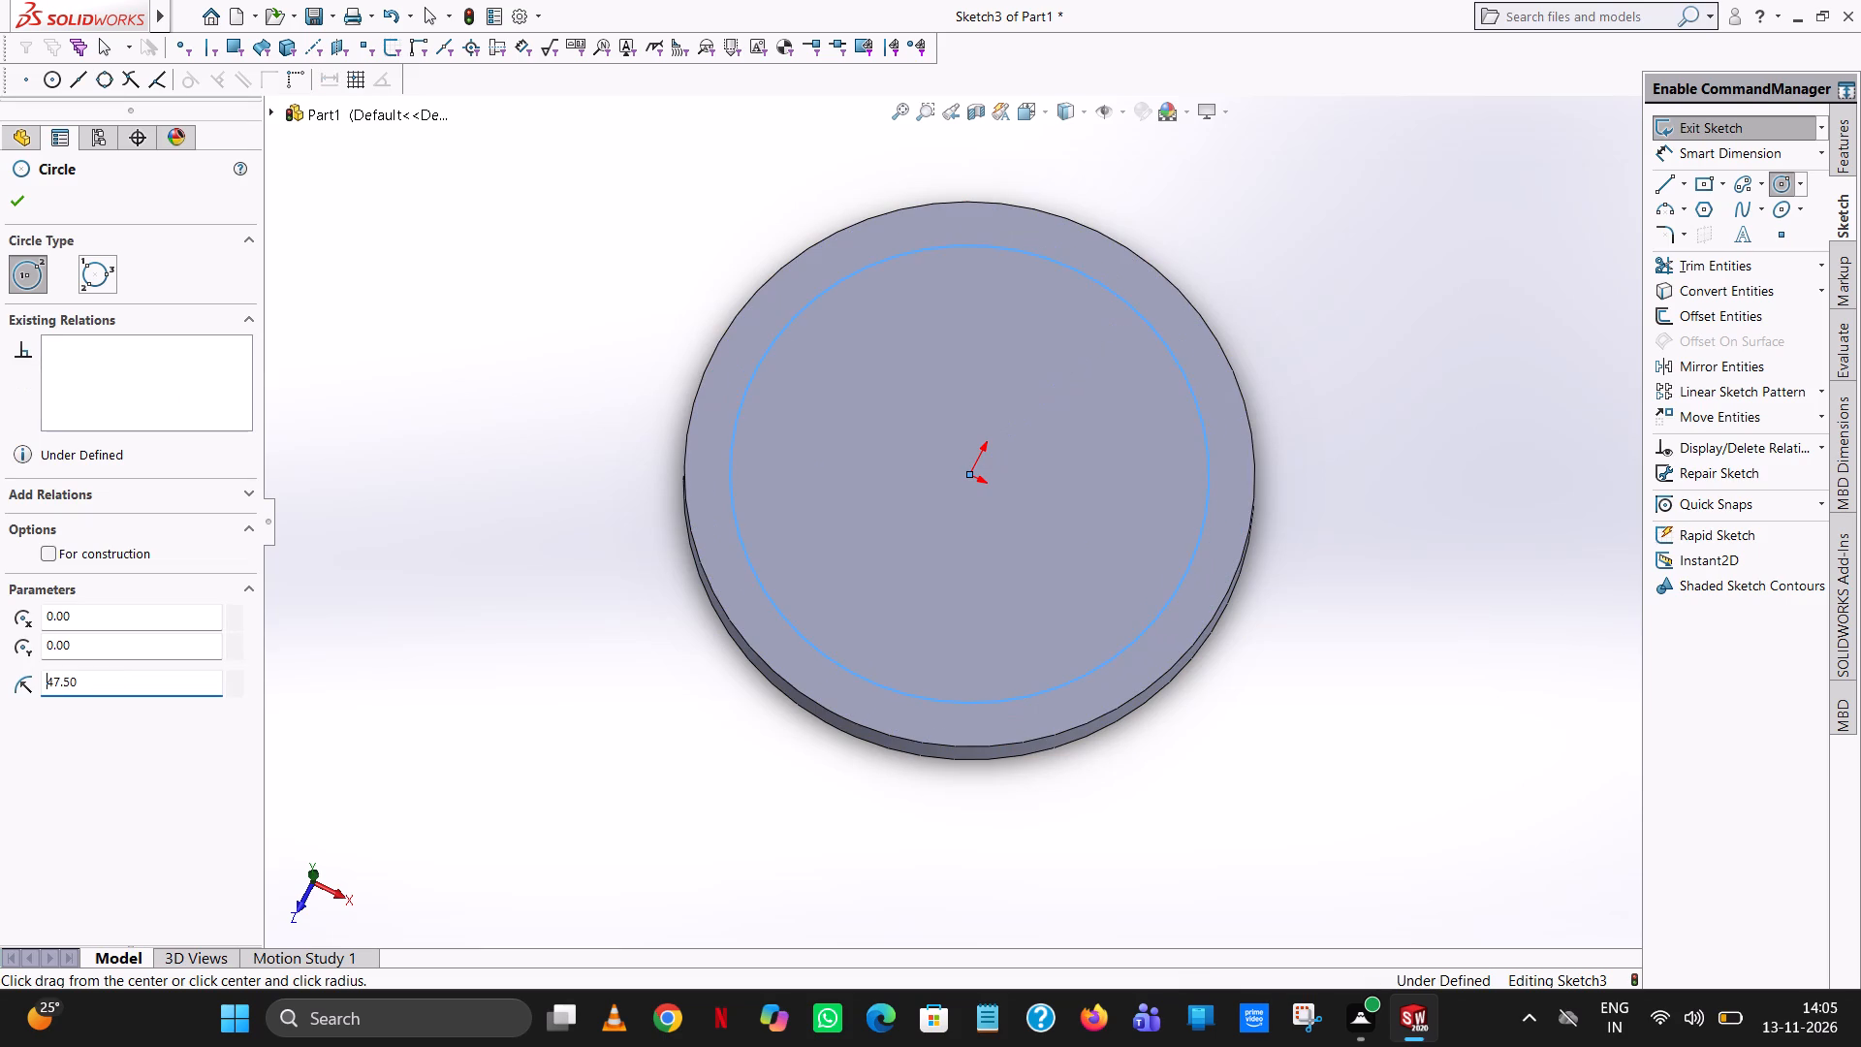
right_click(1127, 306)
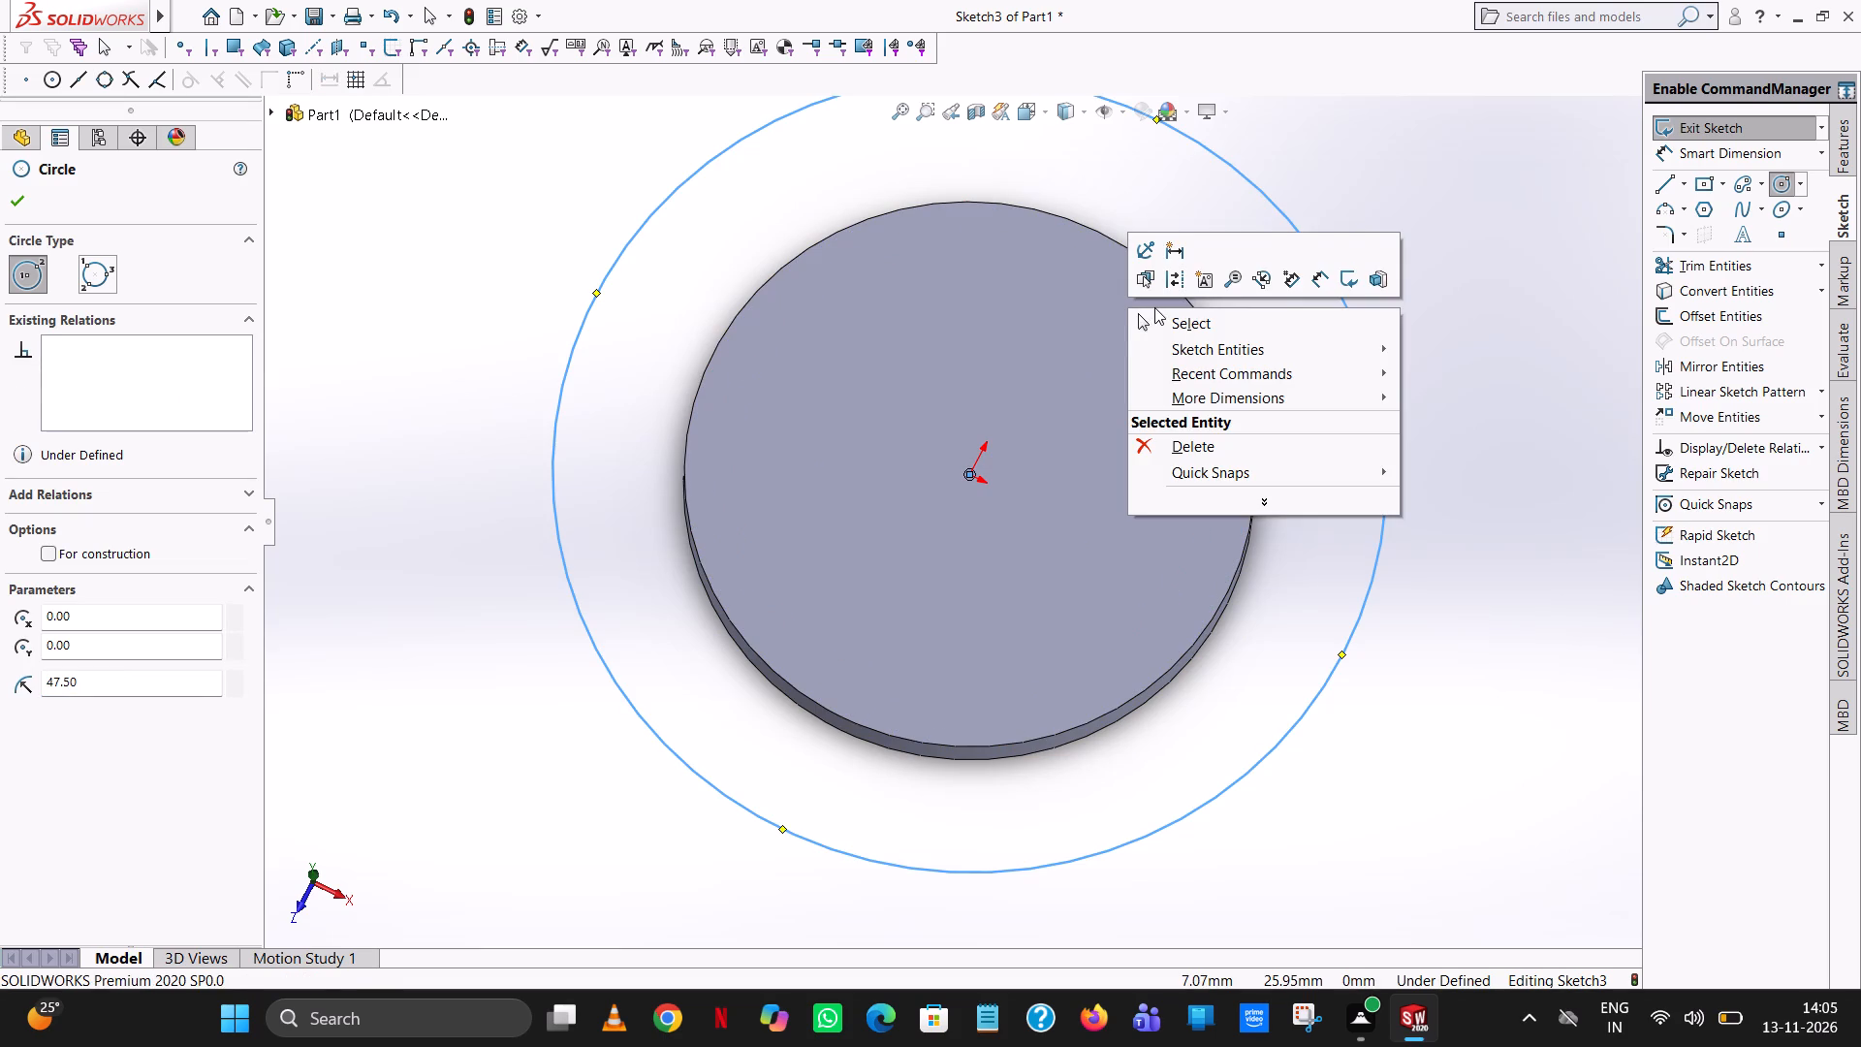
left_click(1165, 318)
left_click(1425, 171)
Dimension the new circle on the base's top face to a diameter of 95 mm.
left_click(1673, 144)
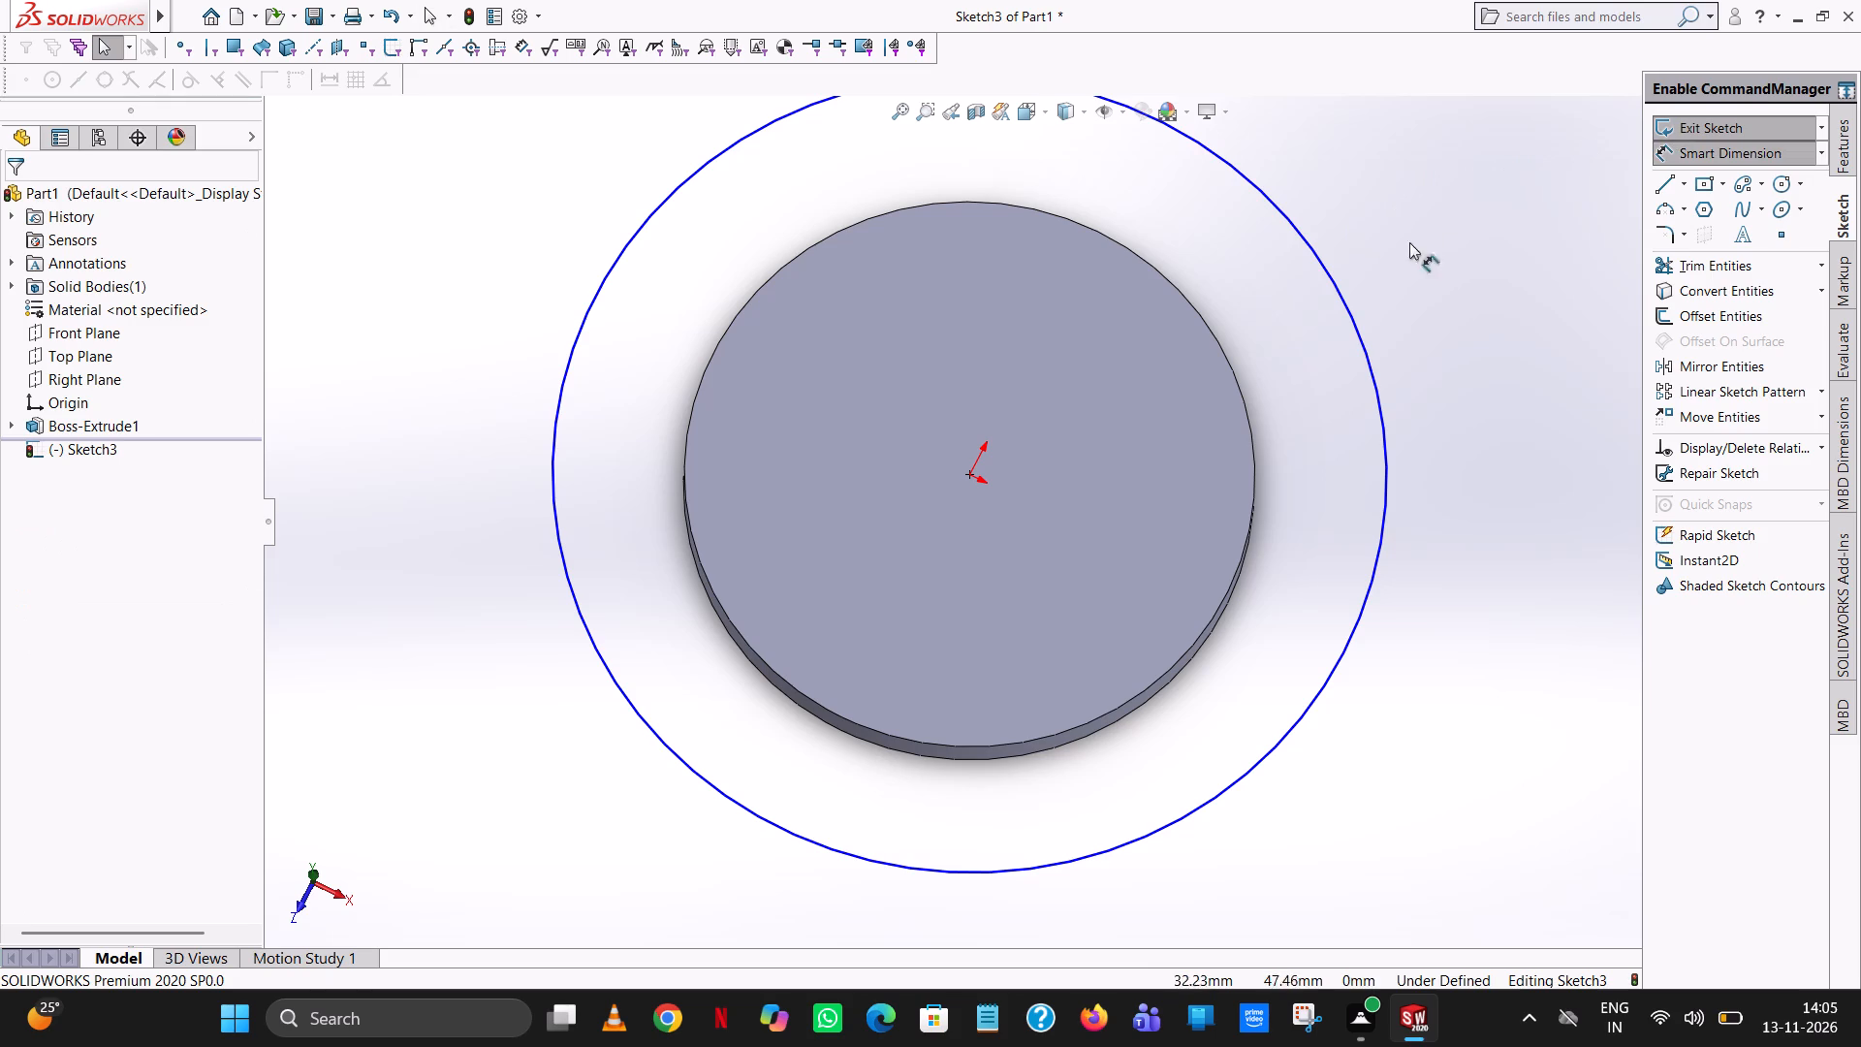
left_click(1334, 293)
left_click(1408, 249)
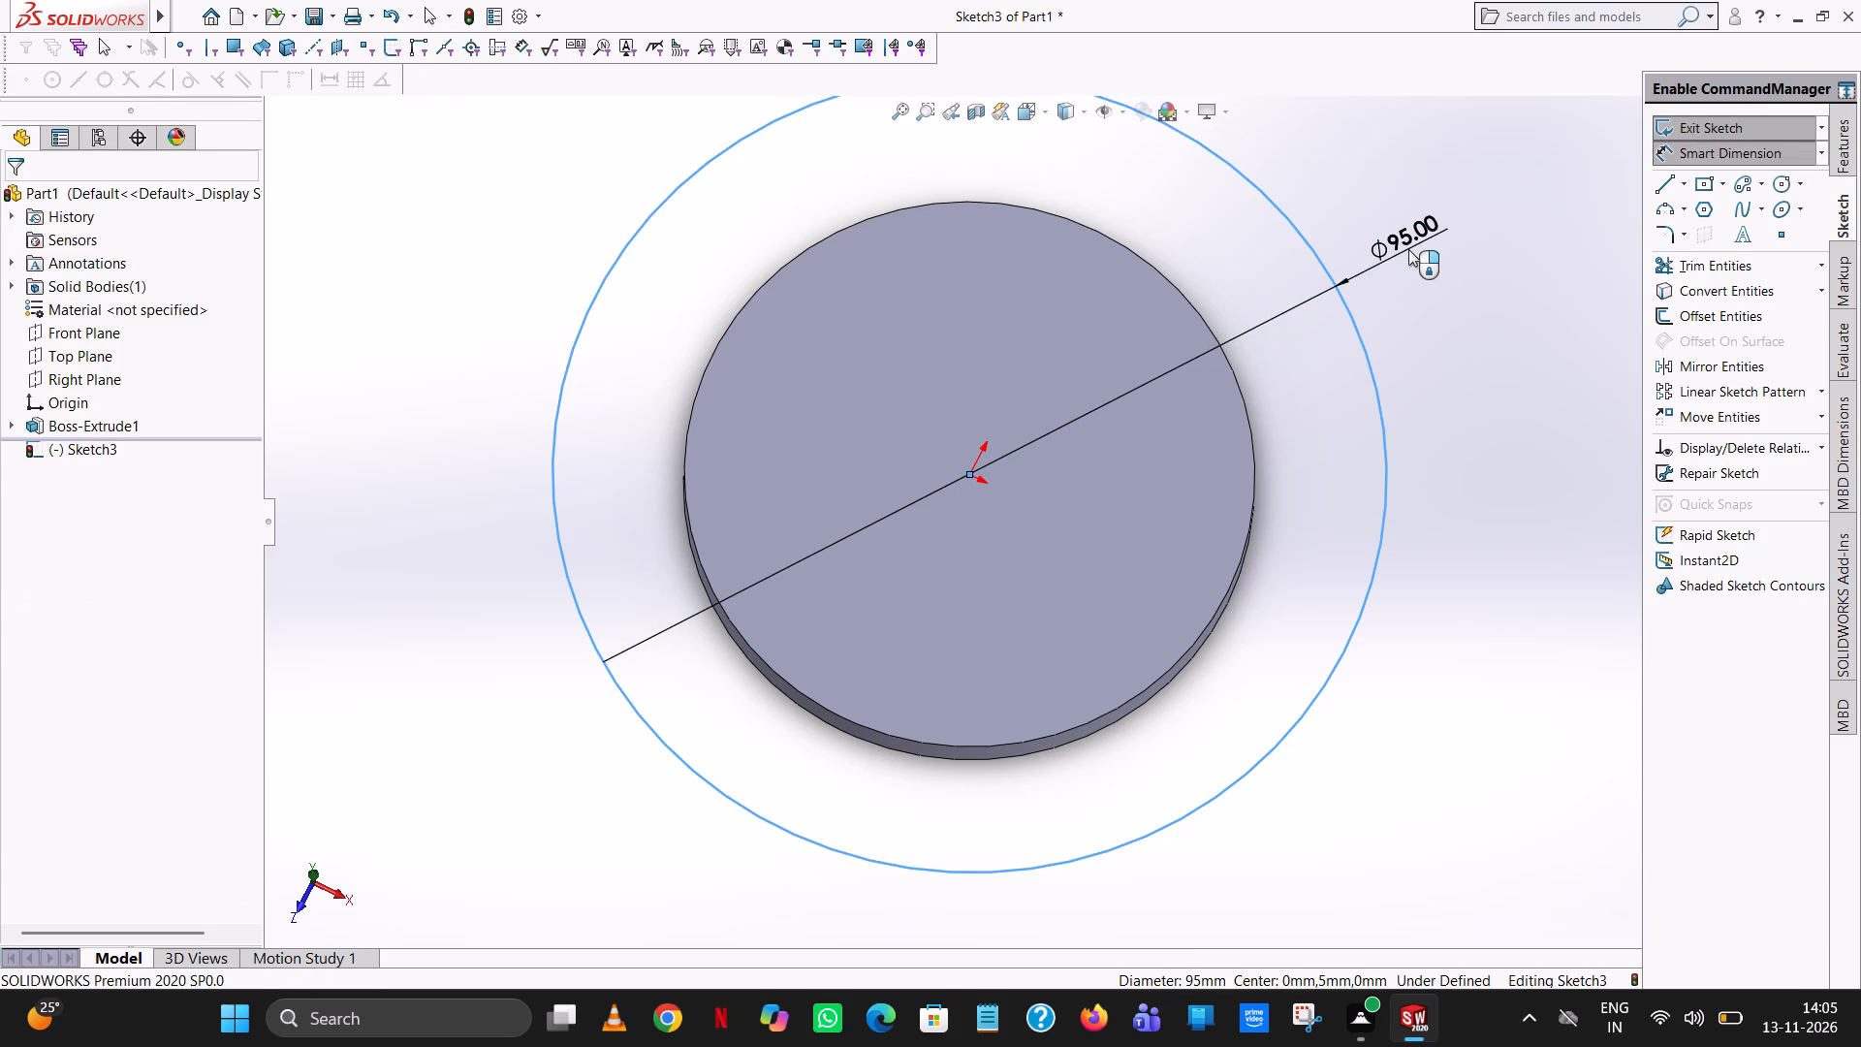
left_click(1319, 212)
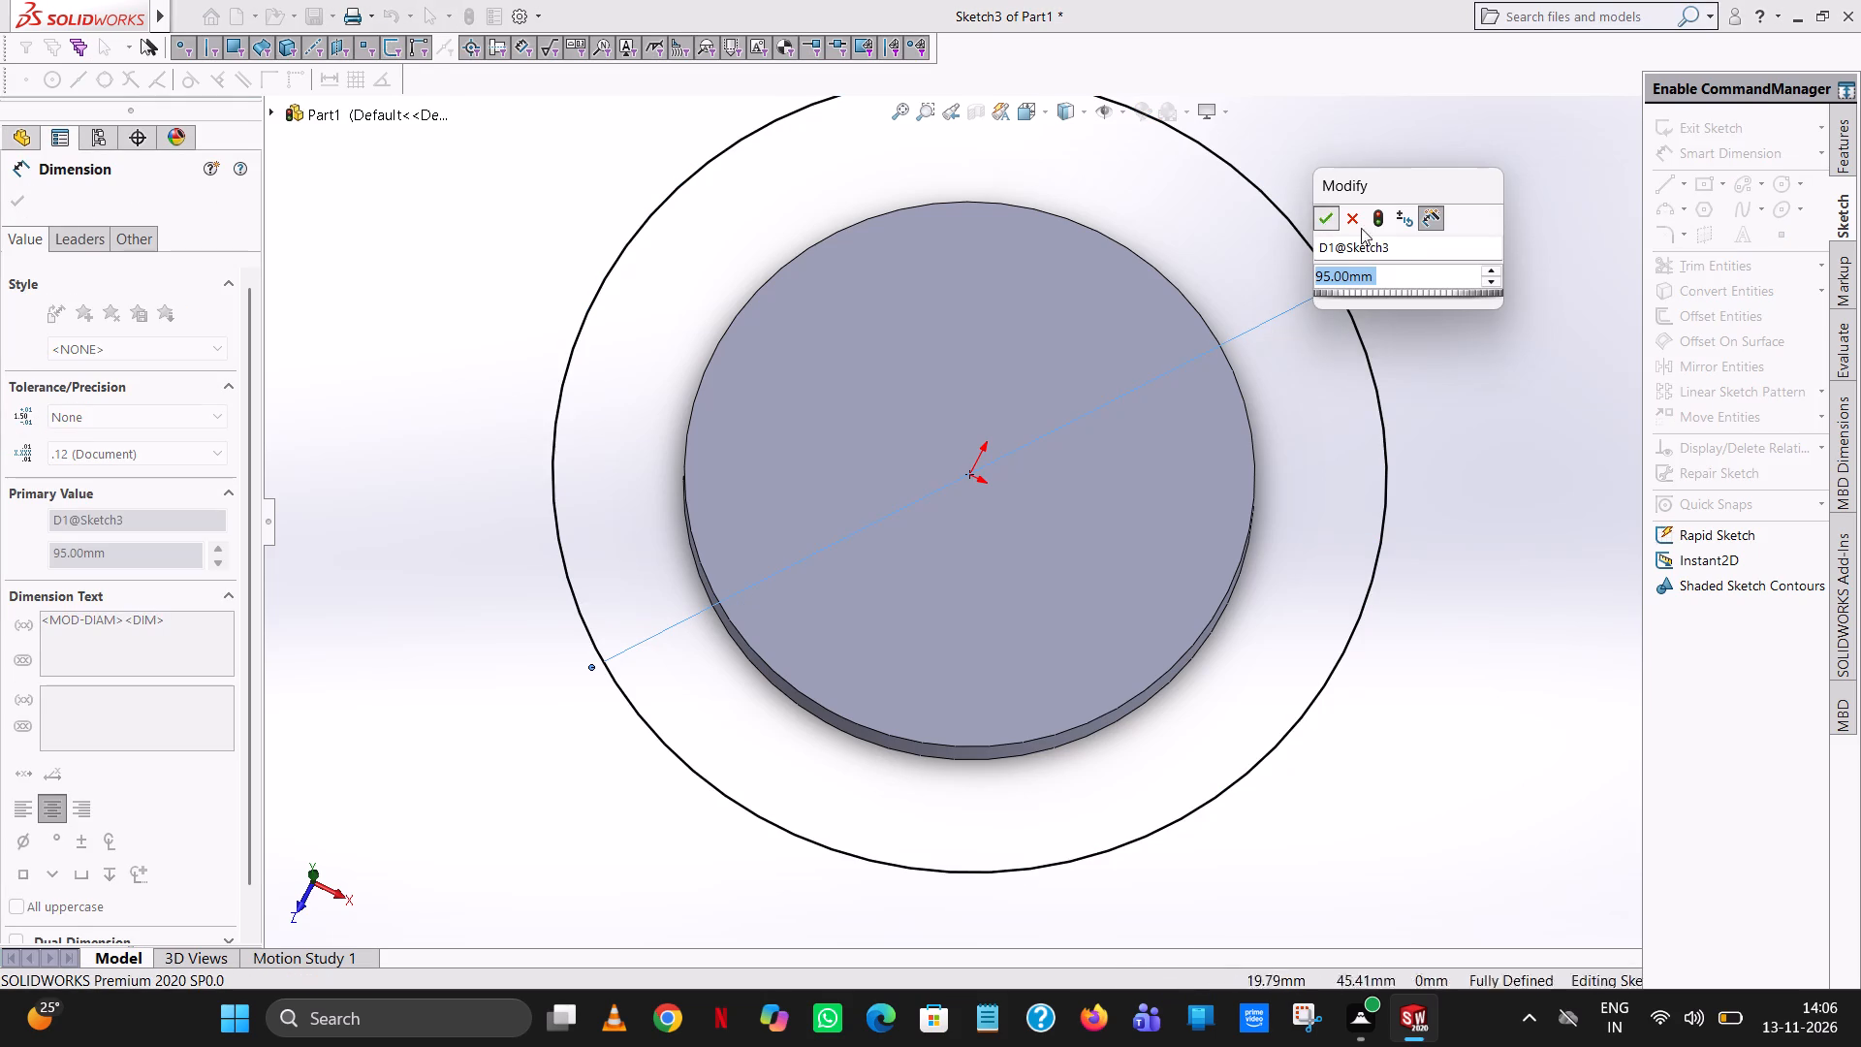
left_click(1447, 316)
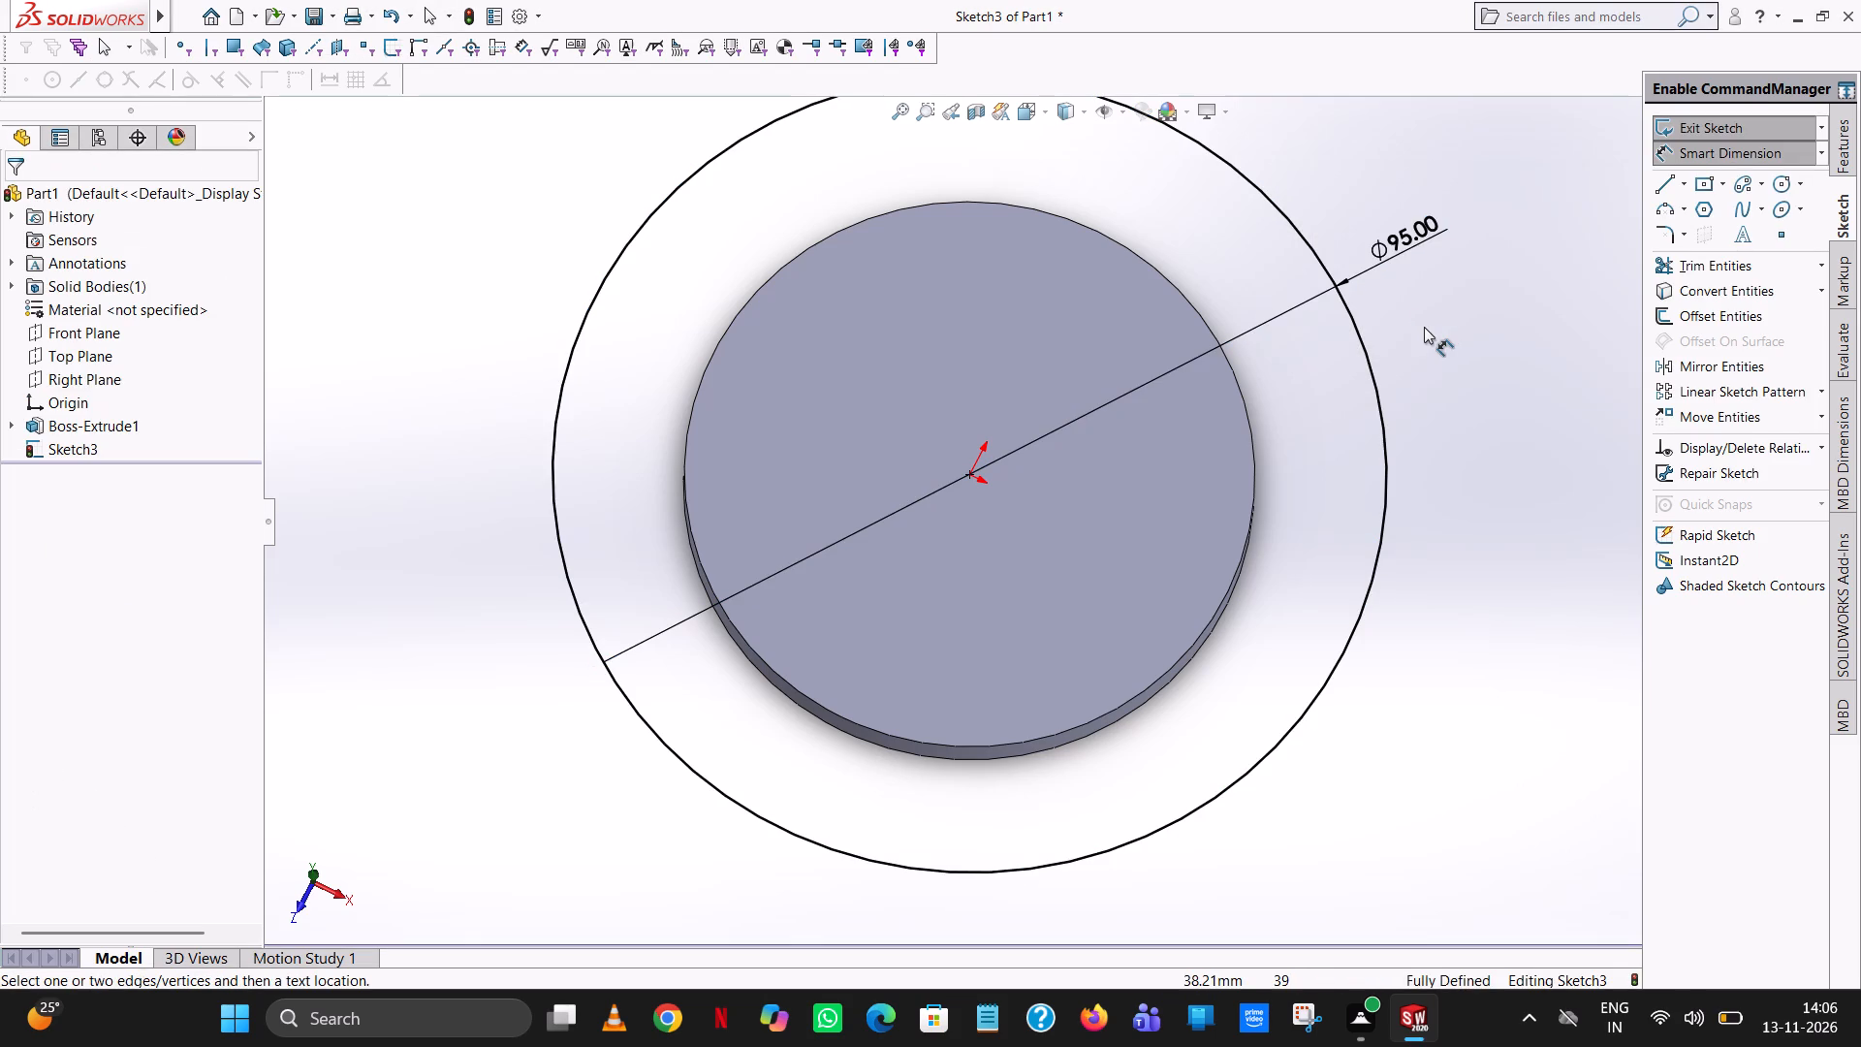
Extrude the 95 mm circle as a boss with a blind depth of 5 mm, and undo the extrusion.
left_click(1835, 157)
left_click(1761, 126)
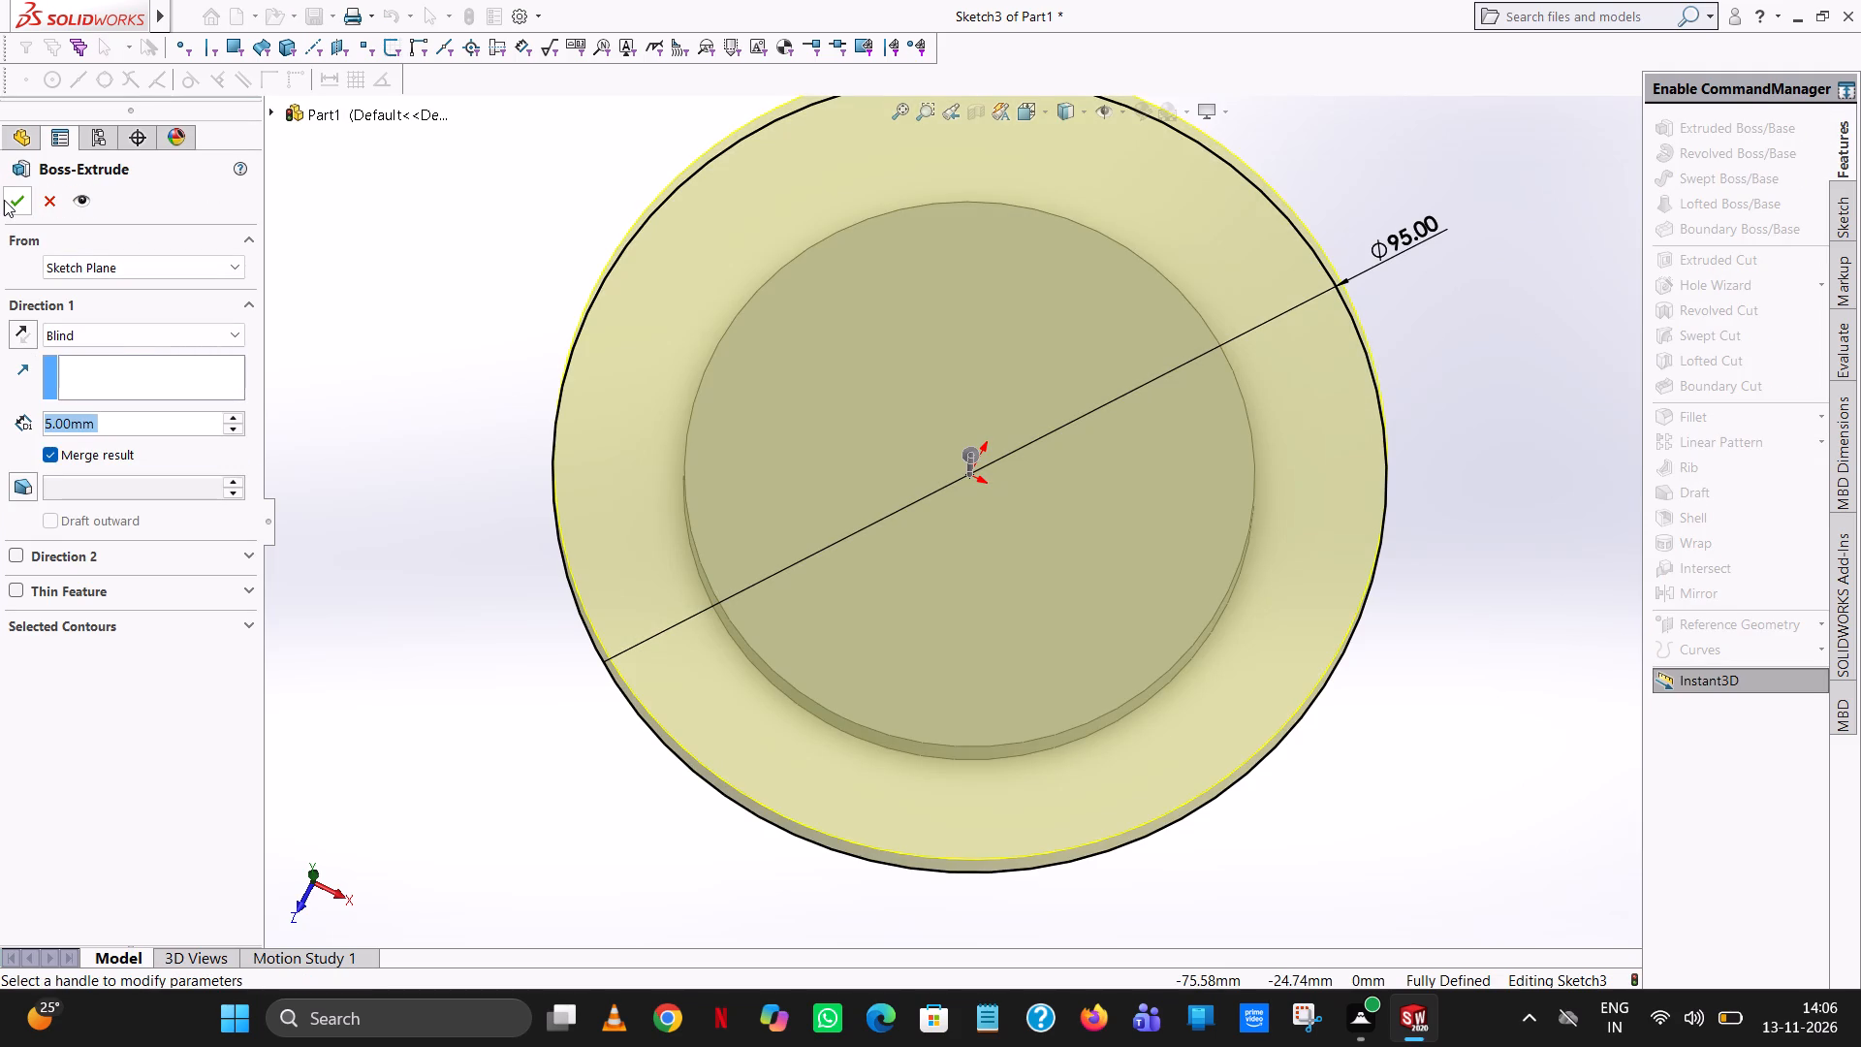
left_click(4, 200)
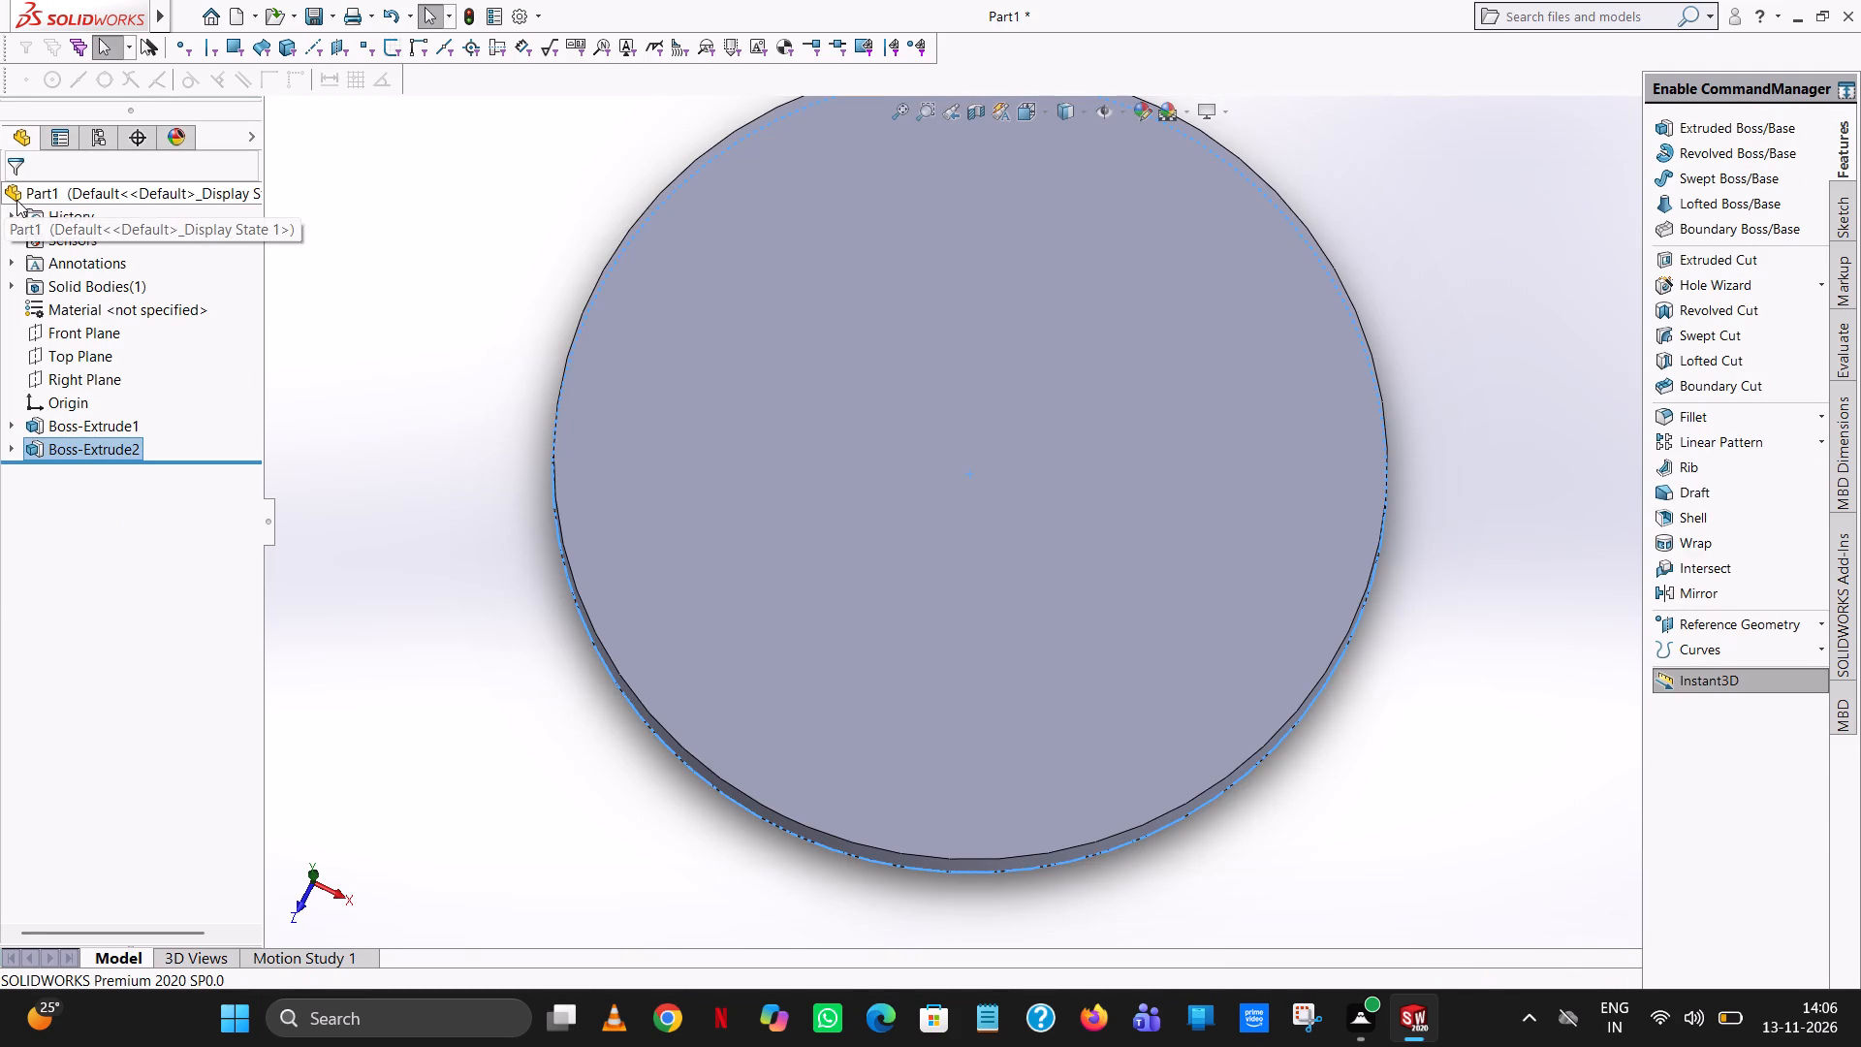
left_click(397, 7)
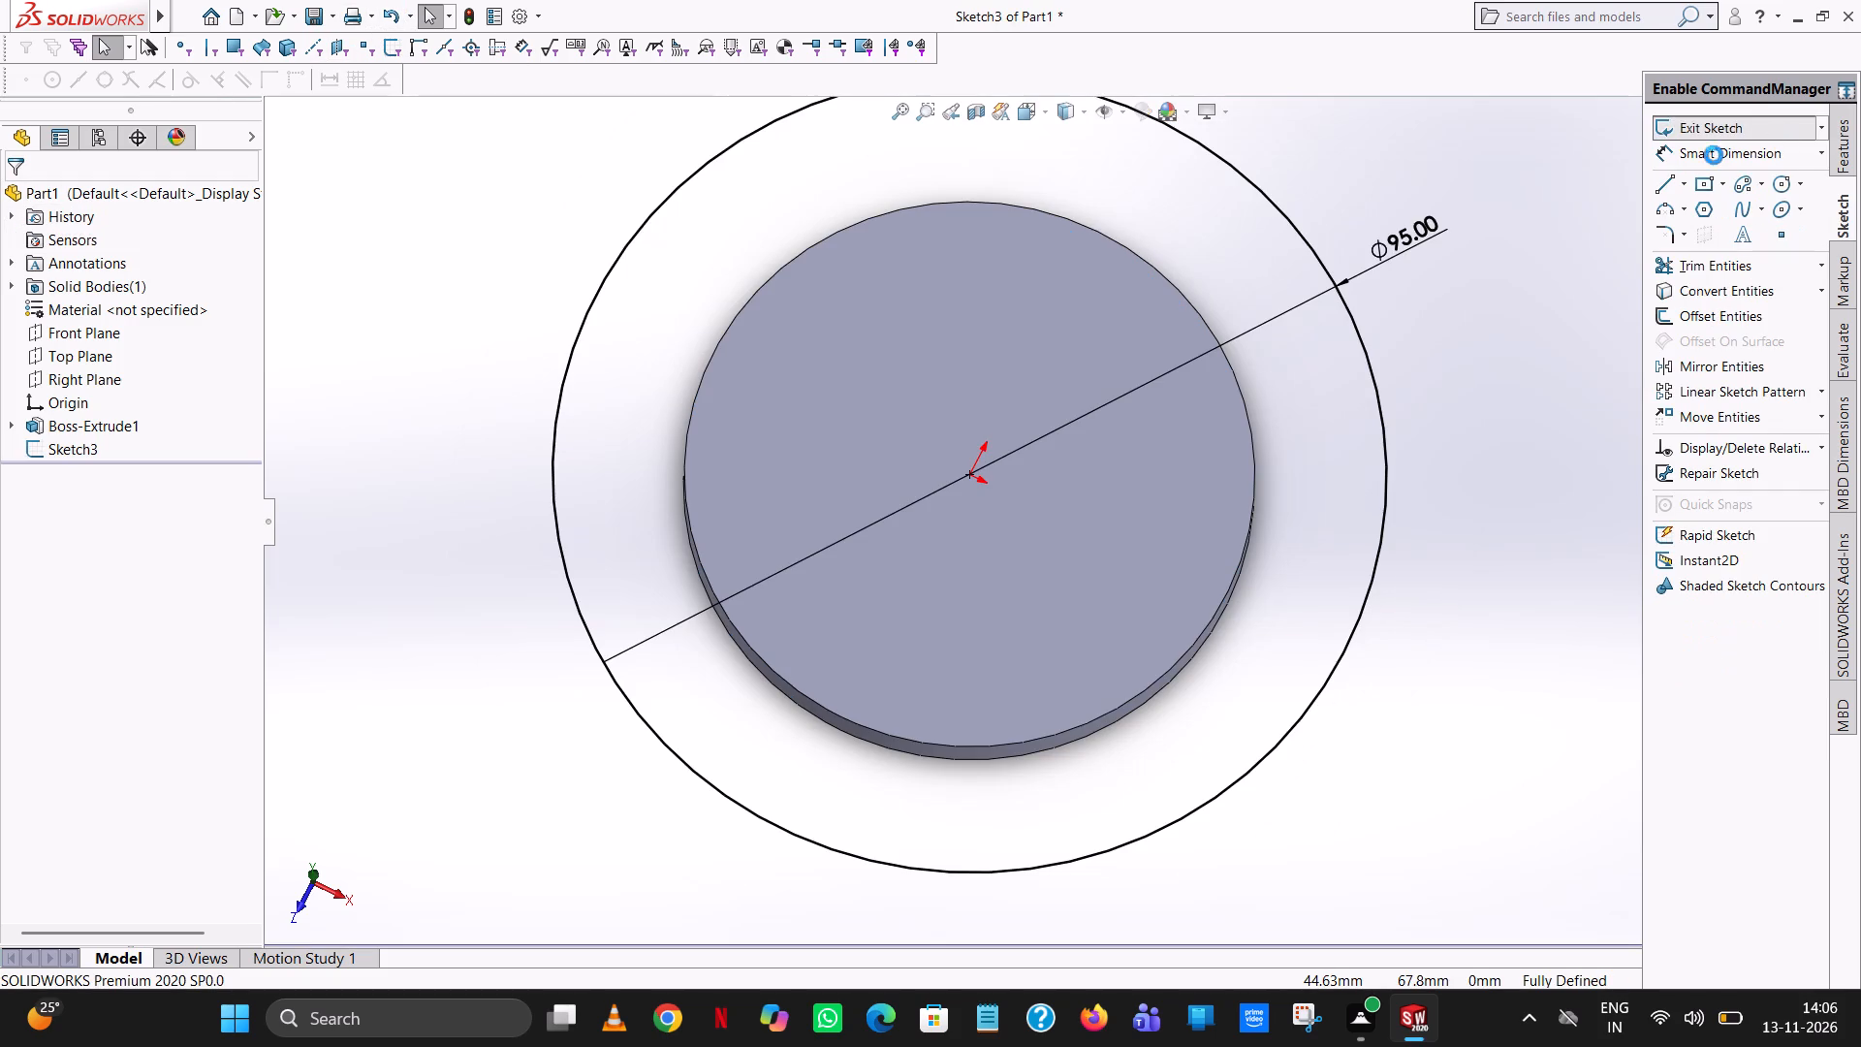
Extrude the 95 mm circle as a merged boss with a blind depth of 7 mm.
left_click(1847, 165)
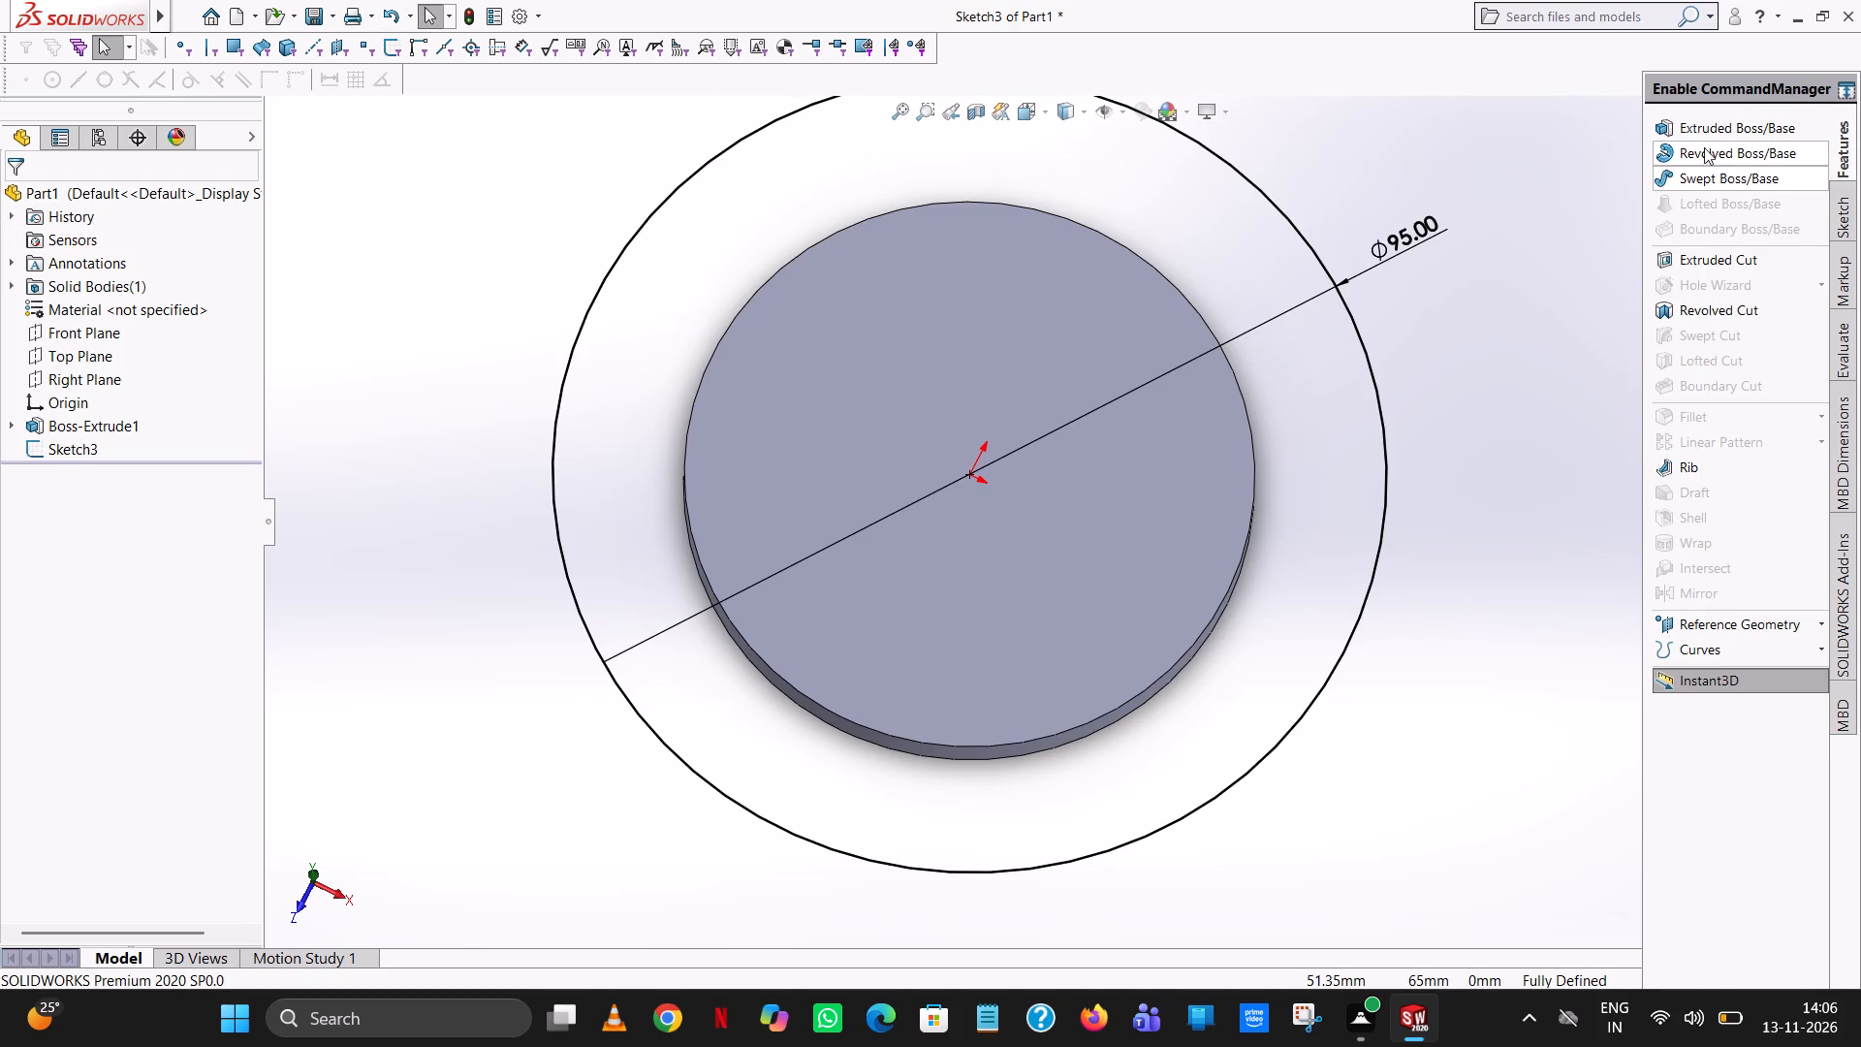
left_click(1703, 141)
left_click(1700, 138)
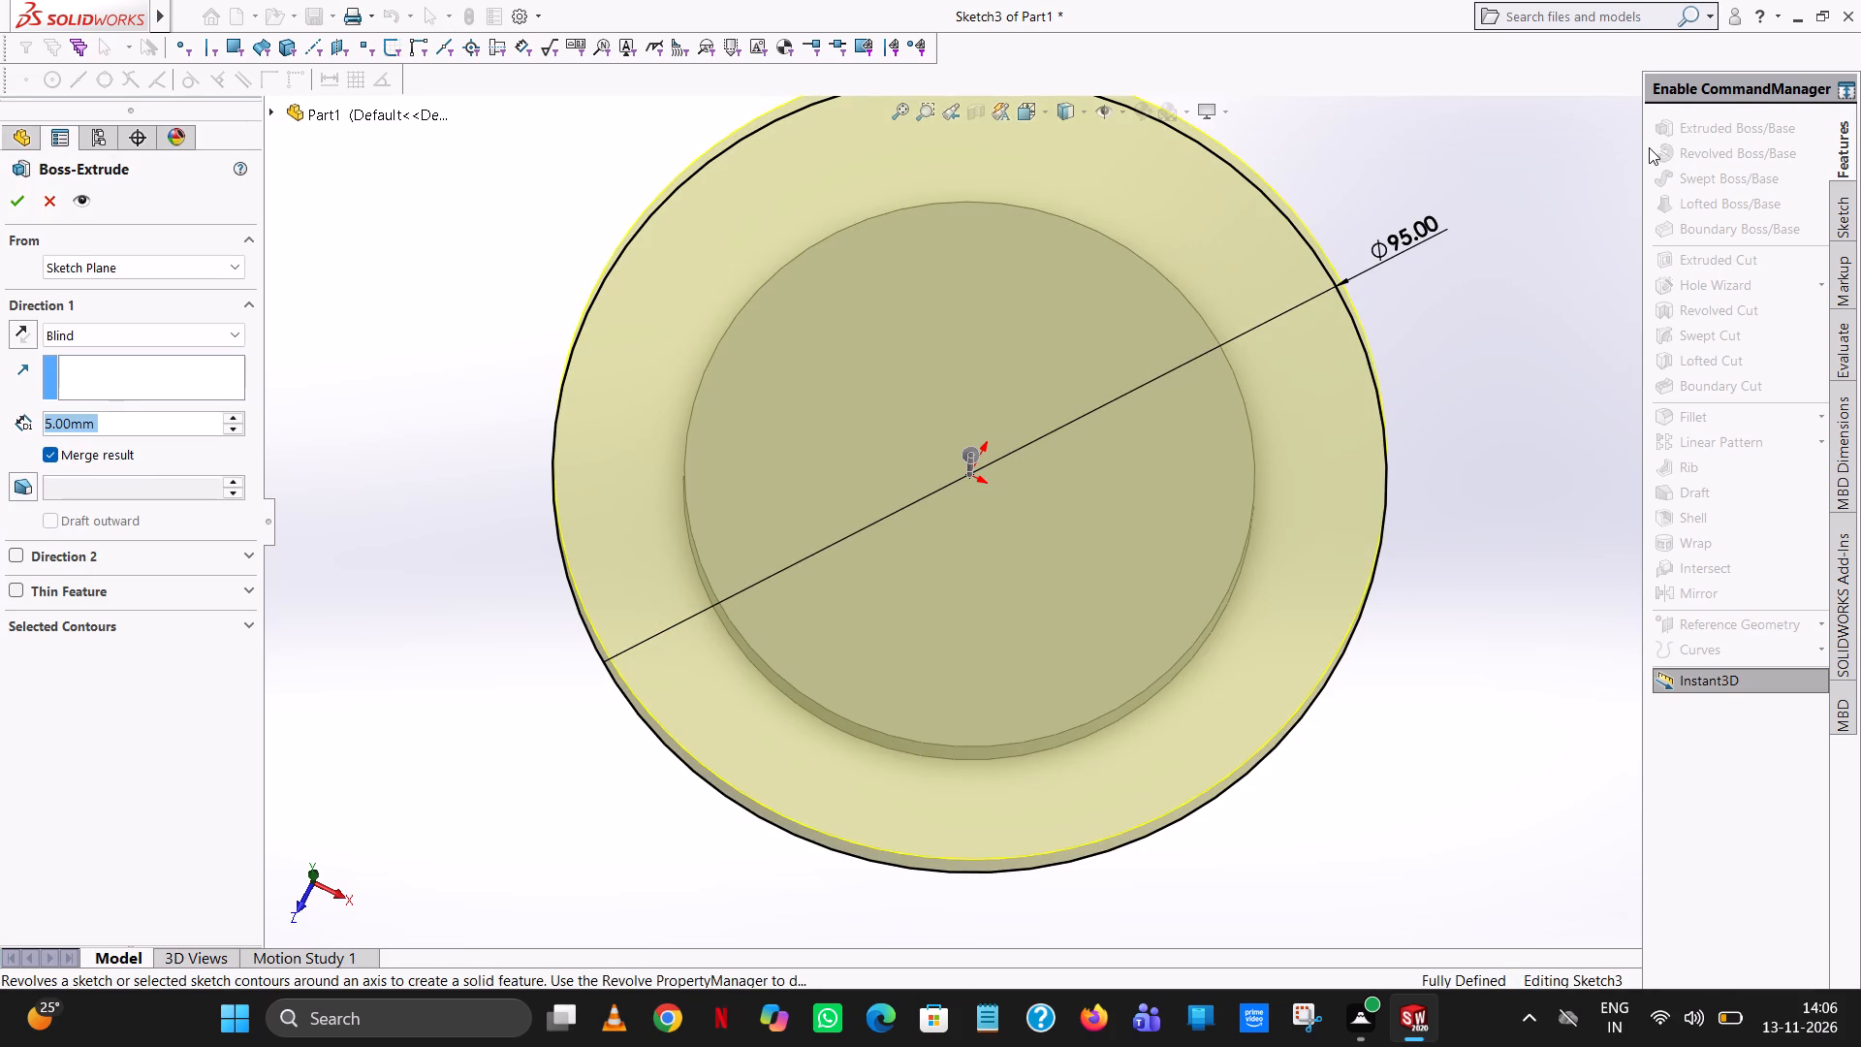
key("7")
key("Return")
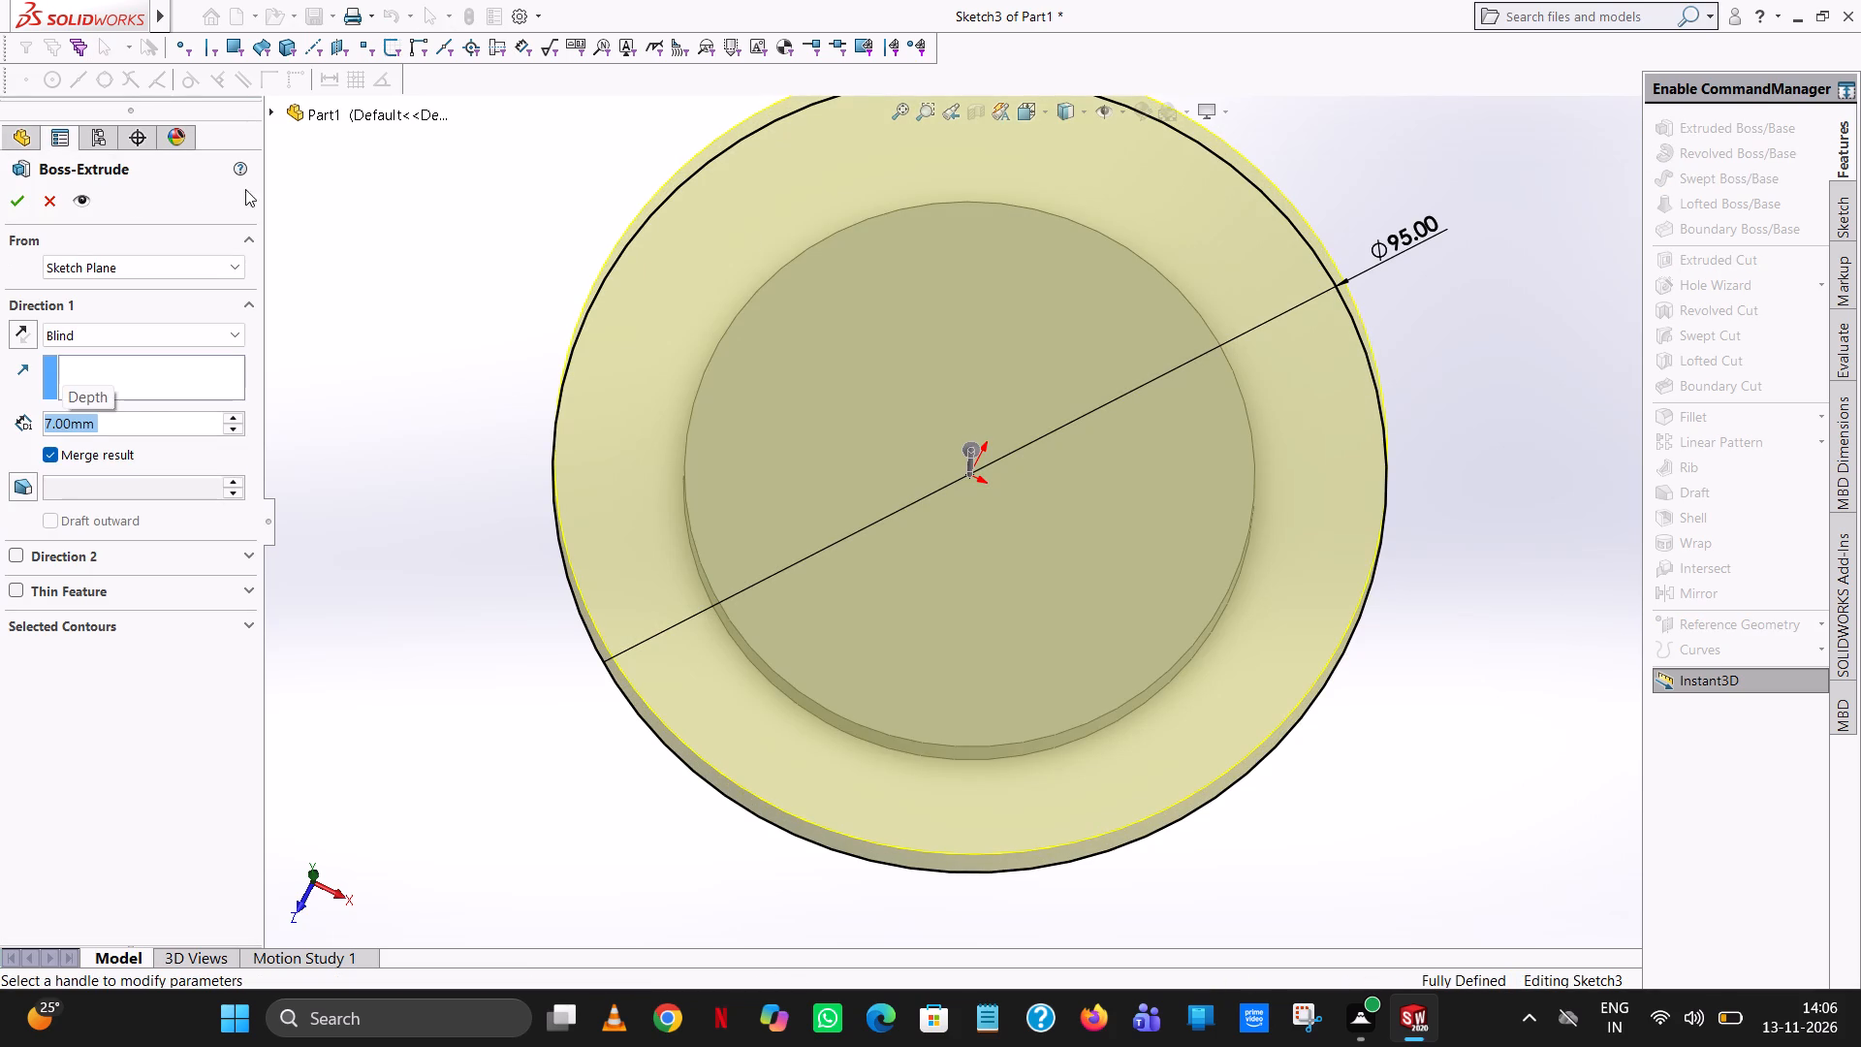
left_click(8, 209)
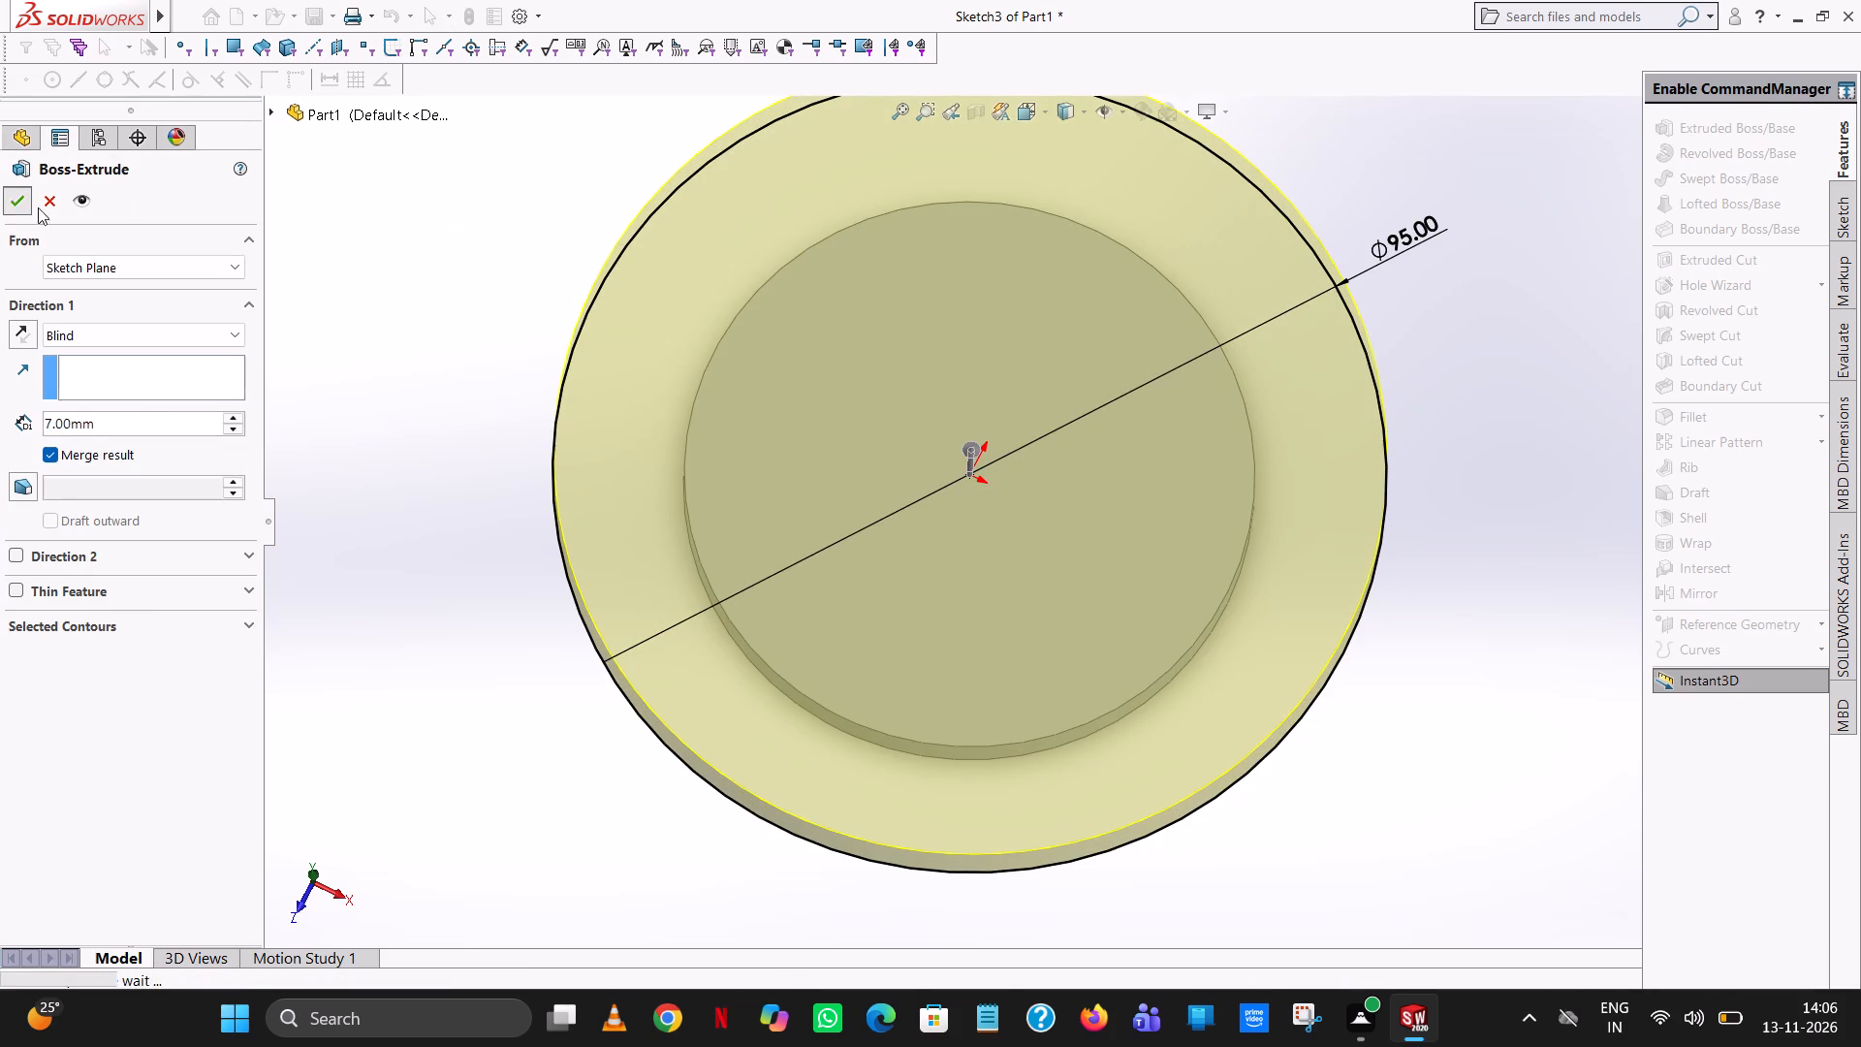
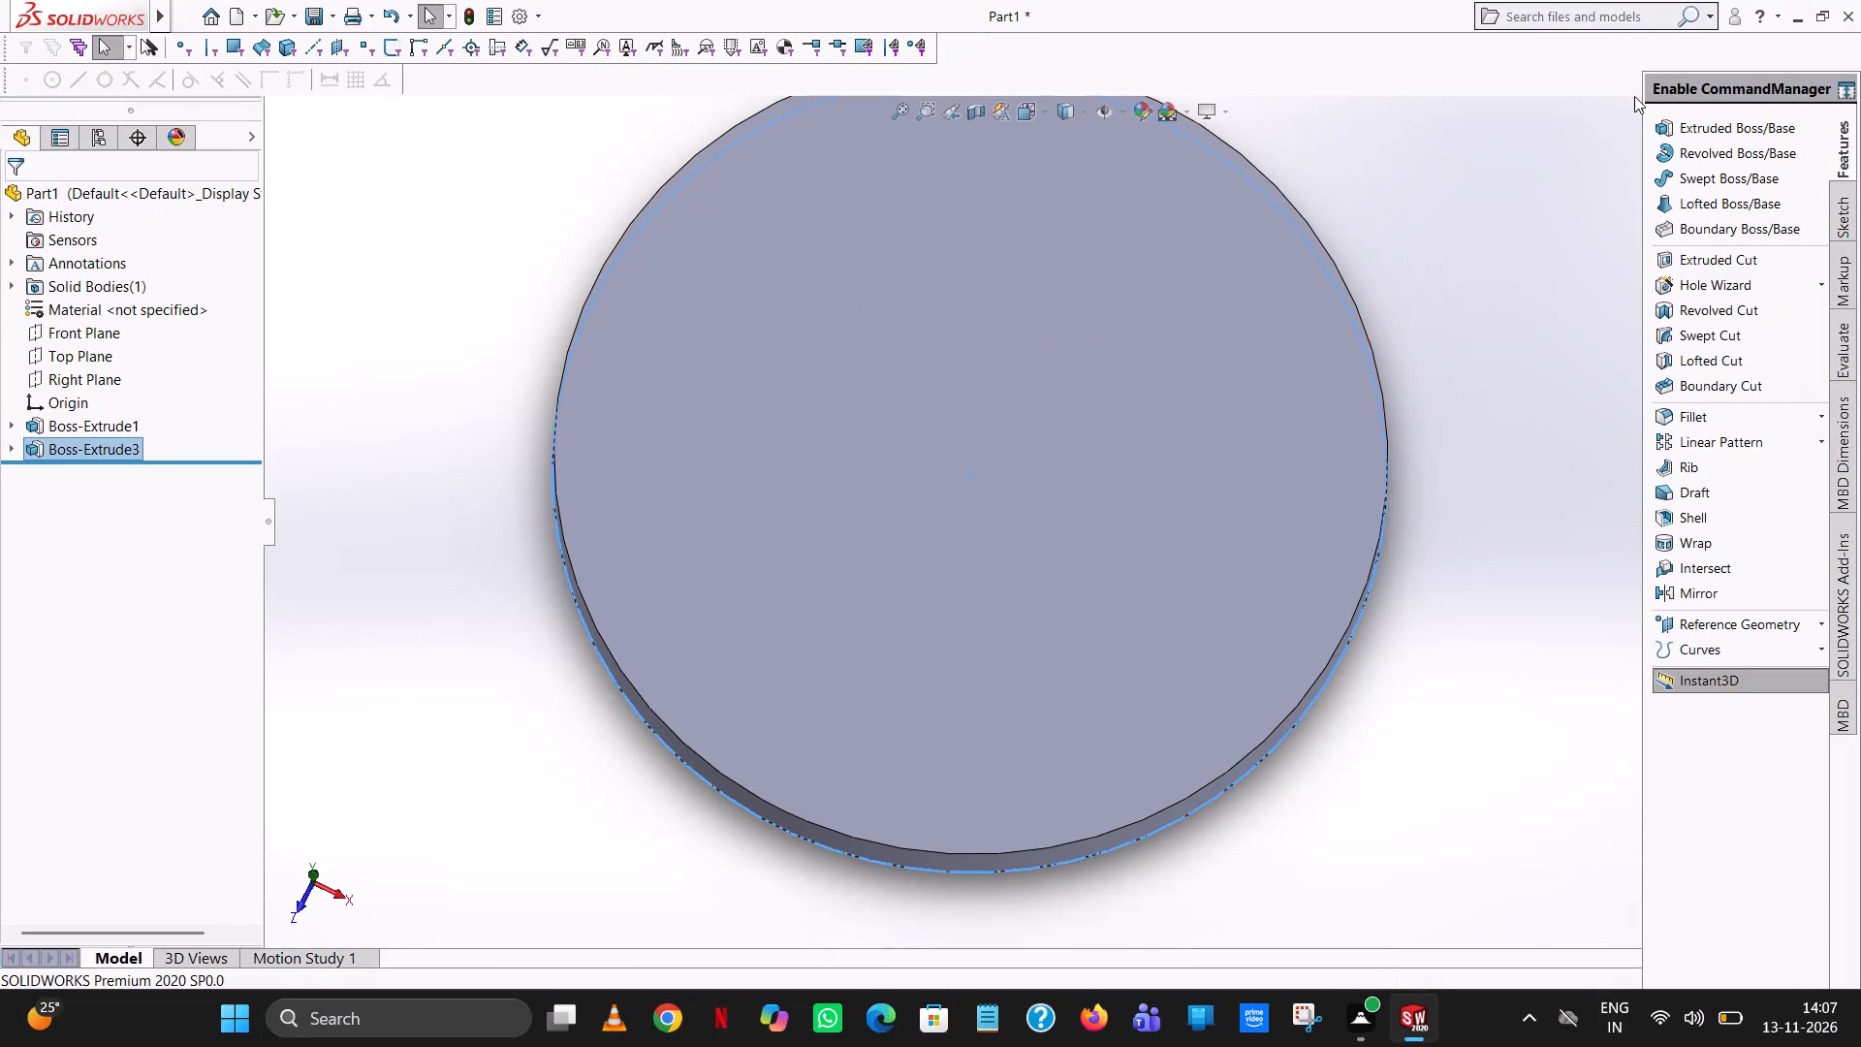
Start an Extruded Boss/Base sketch on the 95 mm disc's top face and draw an origin-centred circle with a 53 mm radius.
left_click(1463, 215)
middle_click_drag(1432, 537, 1424, 204)
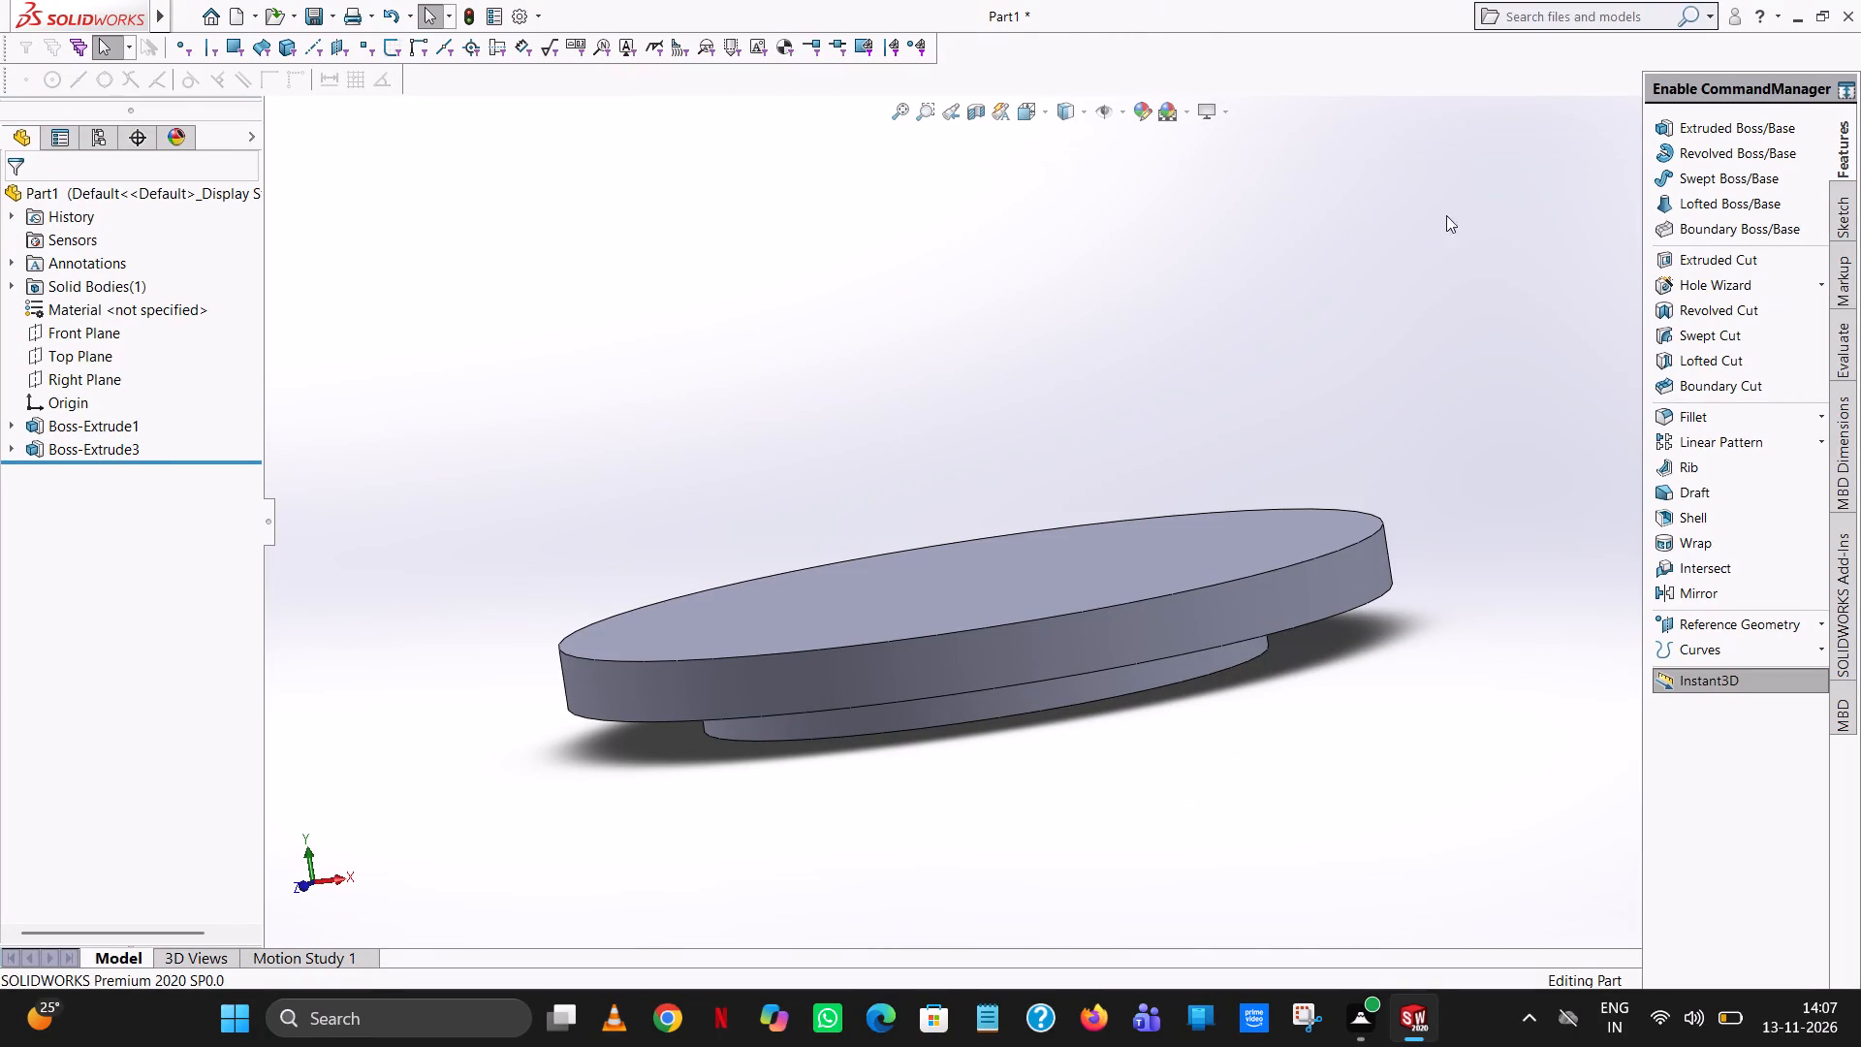
scroll(1120, 406, "down", 1)
middle_click_drag(1074, 329, 1090, 421)
left_click(1687, 128)
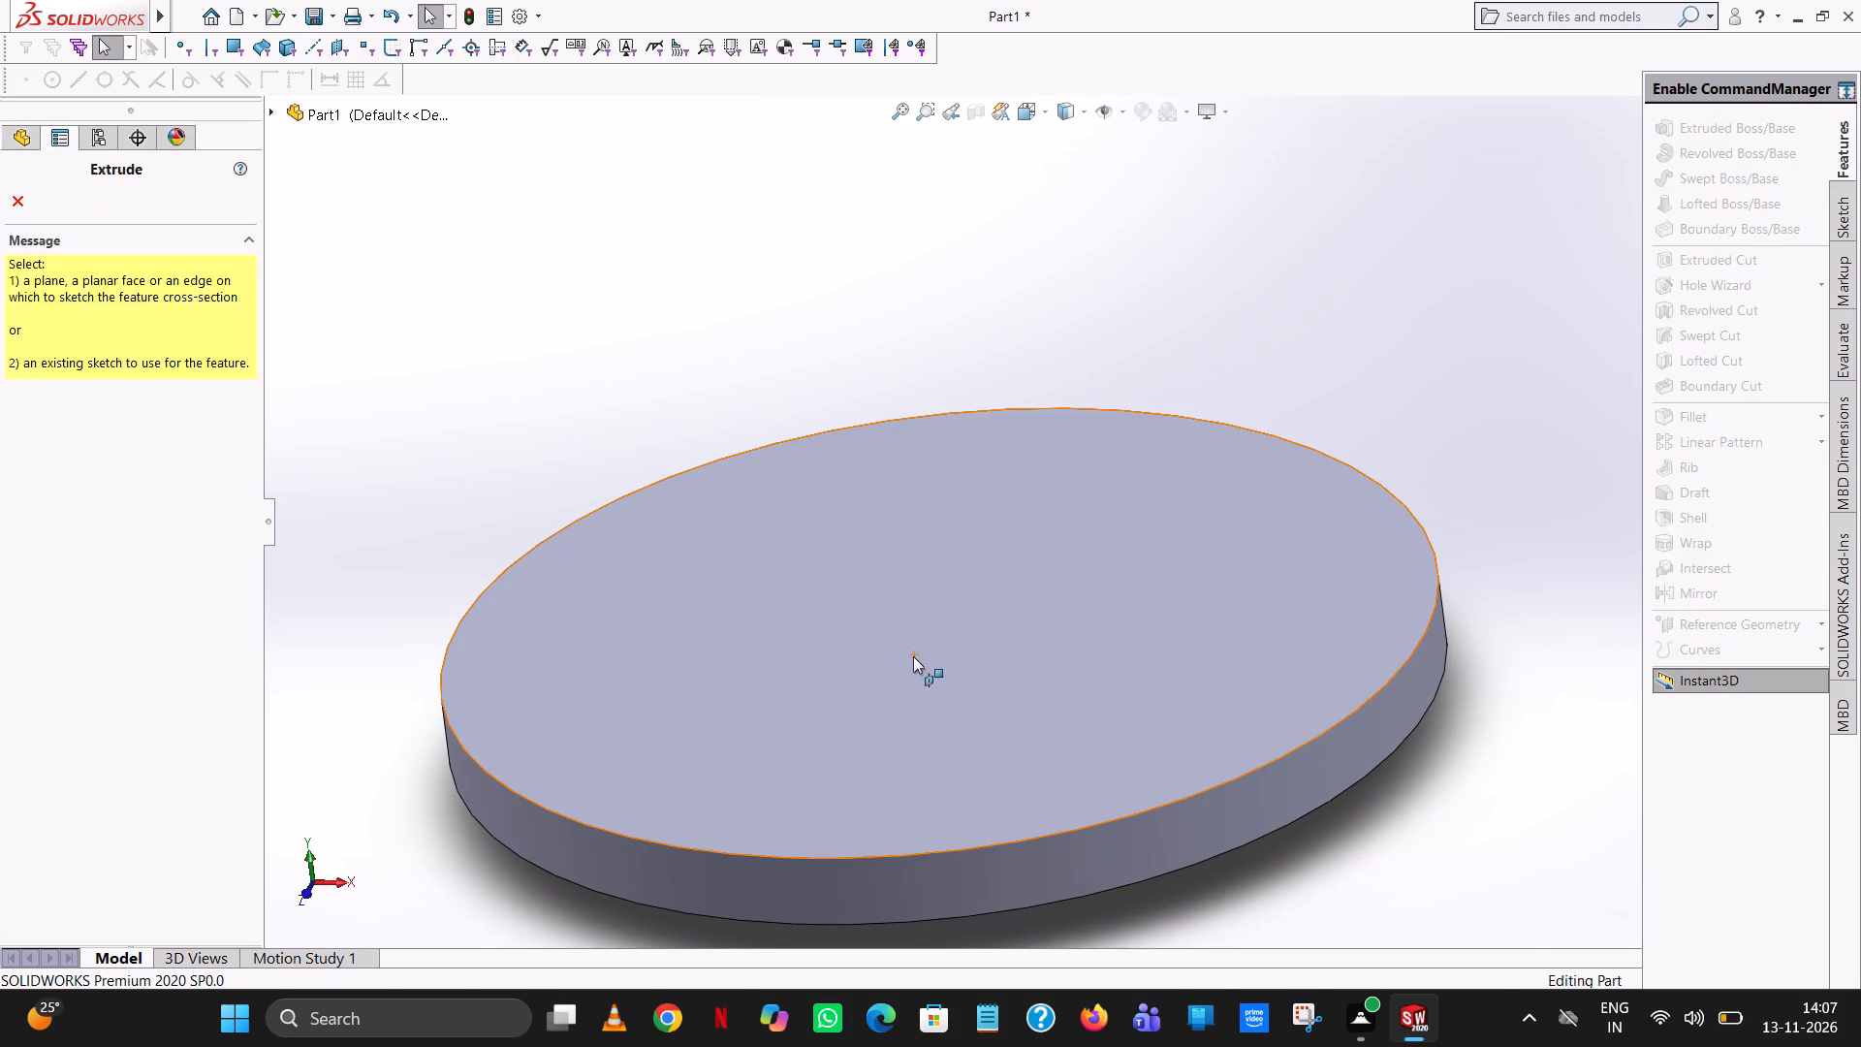
left_click(913, 656)
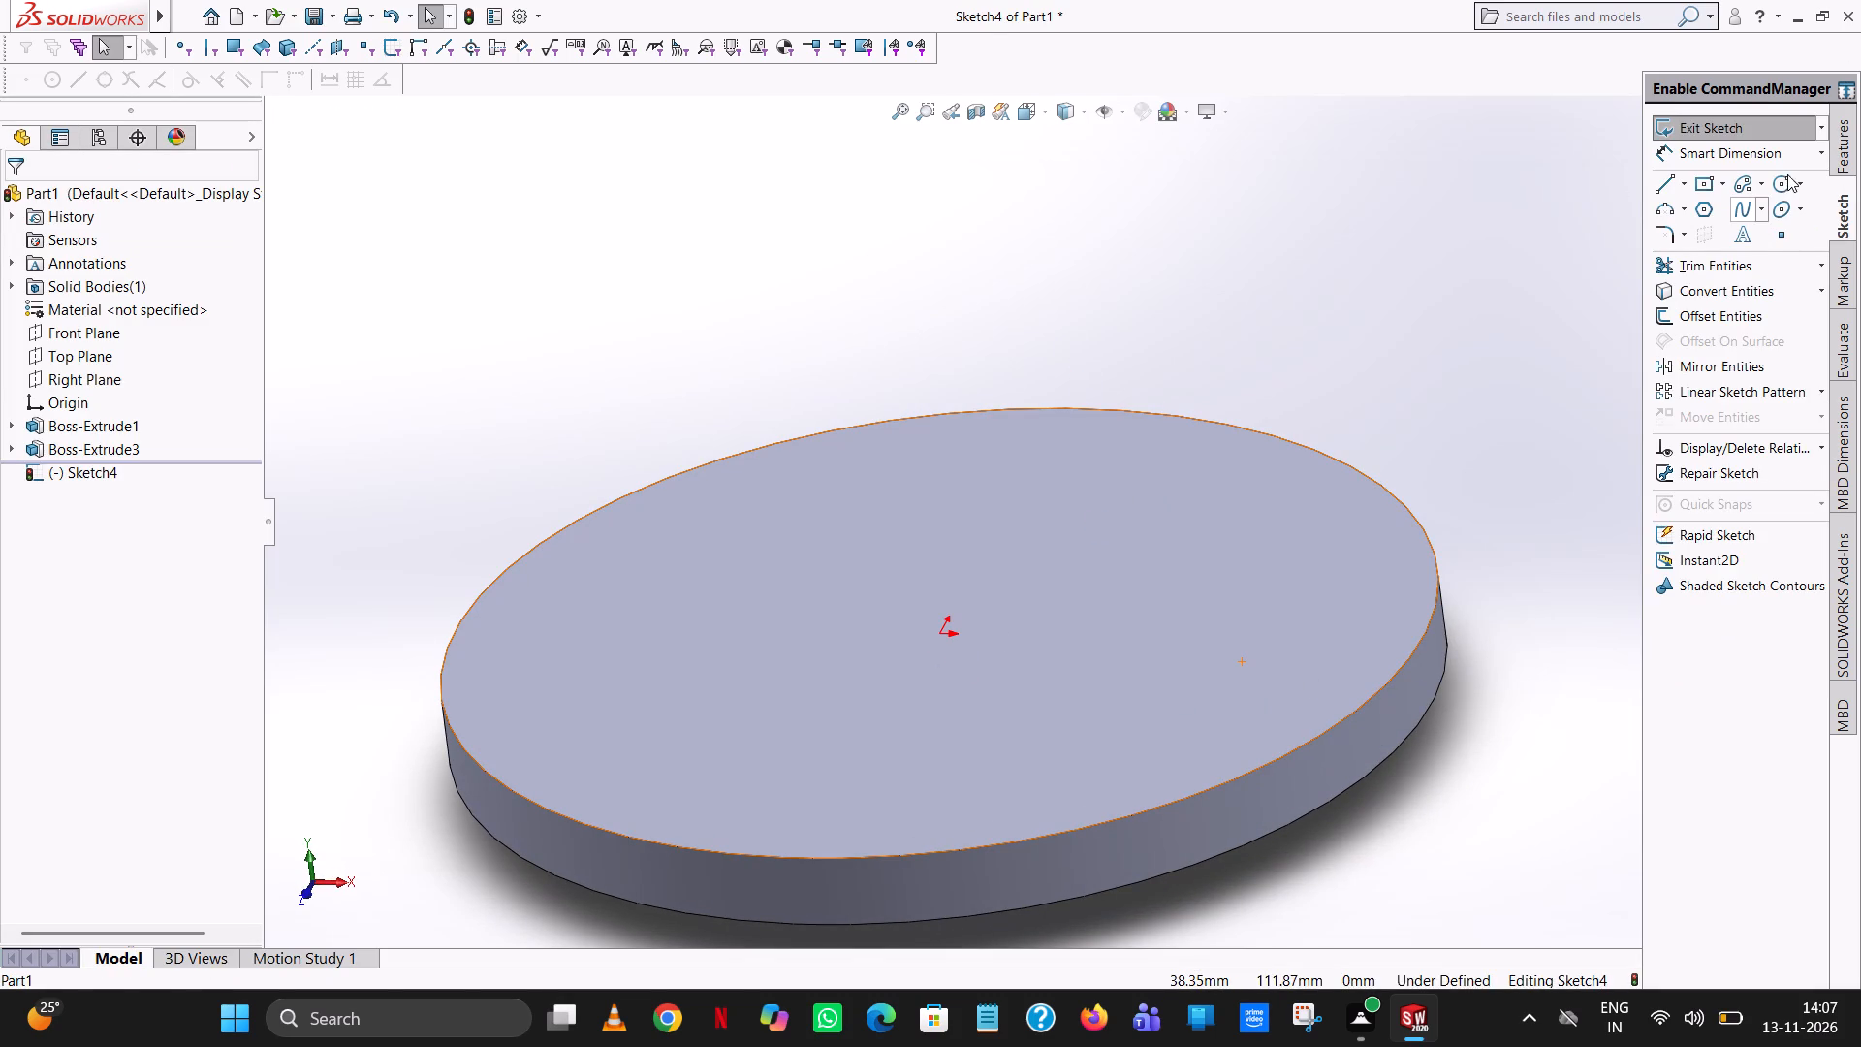
left_click(1044, 110)
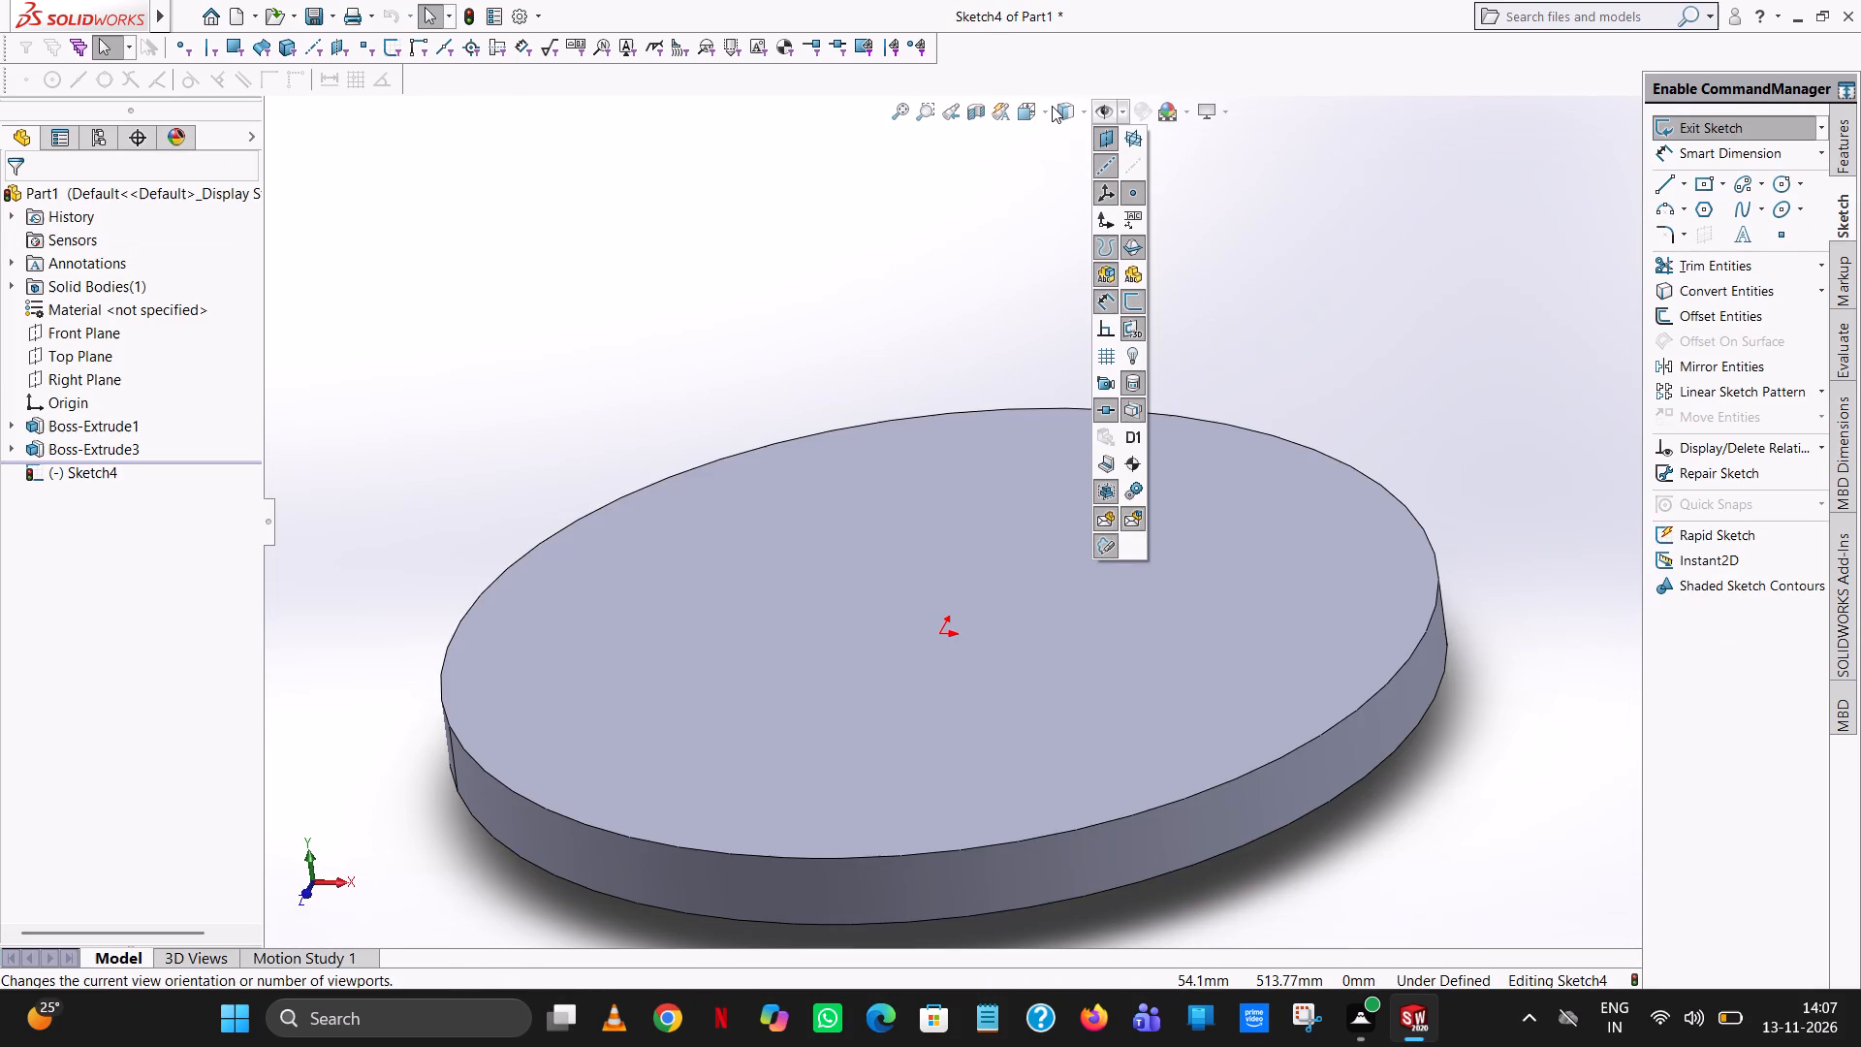
left_click(1040, 111)
left_click(1040, 111)
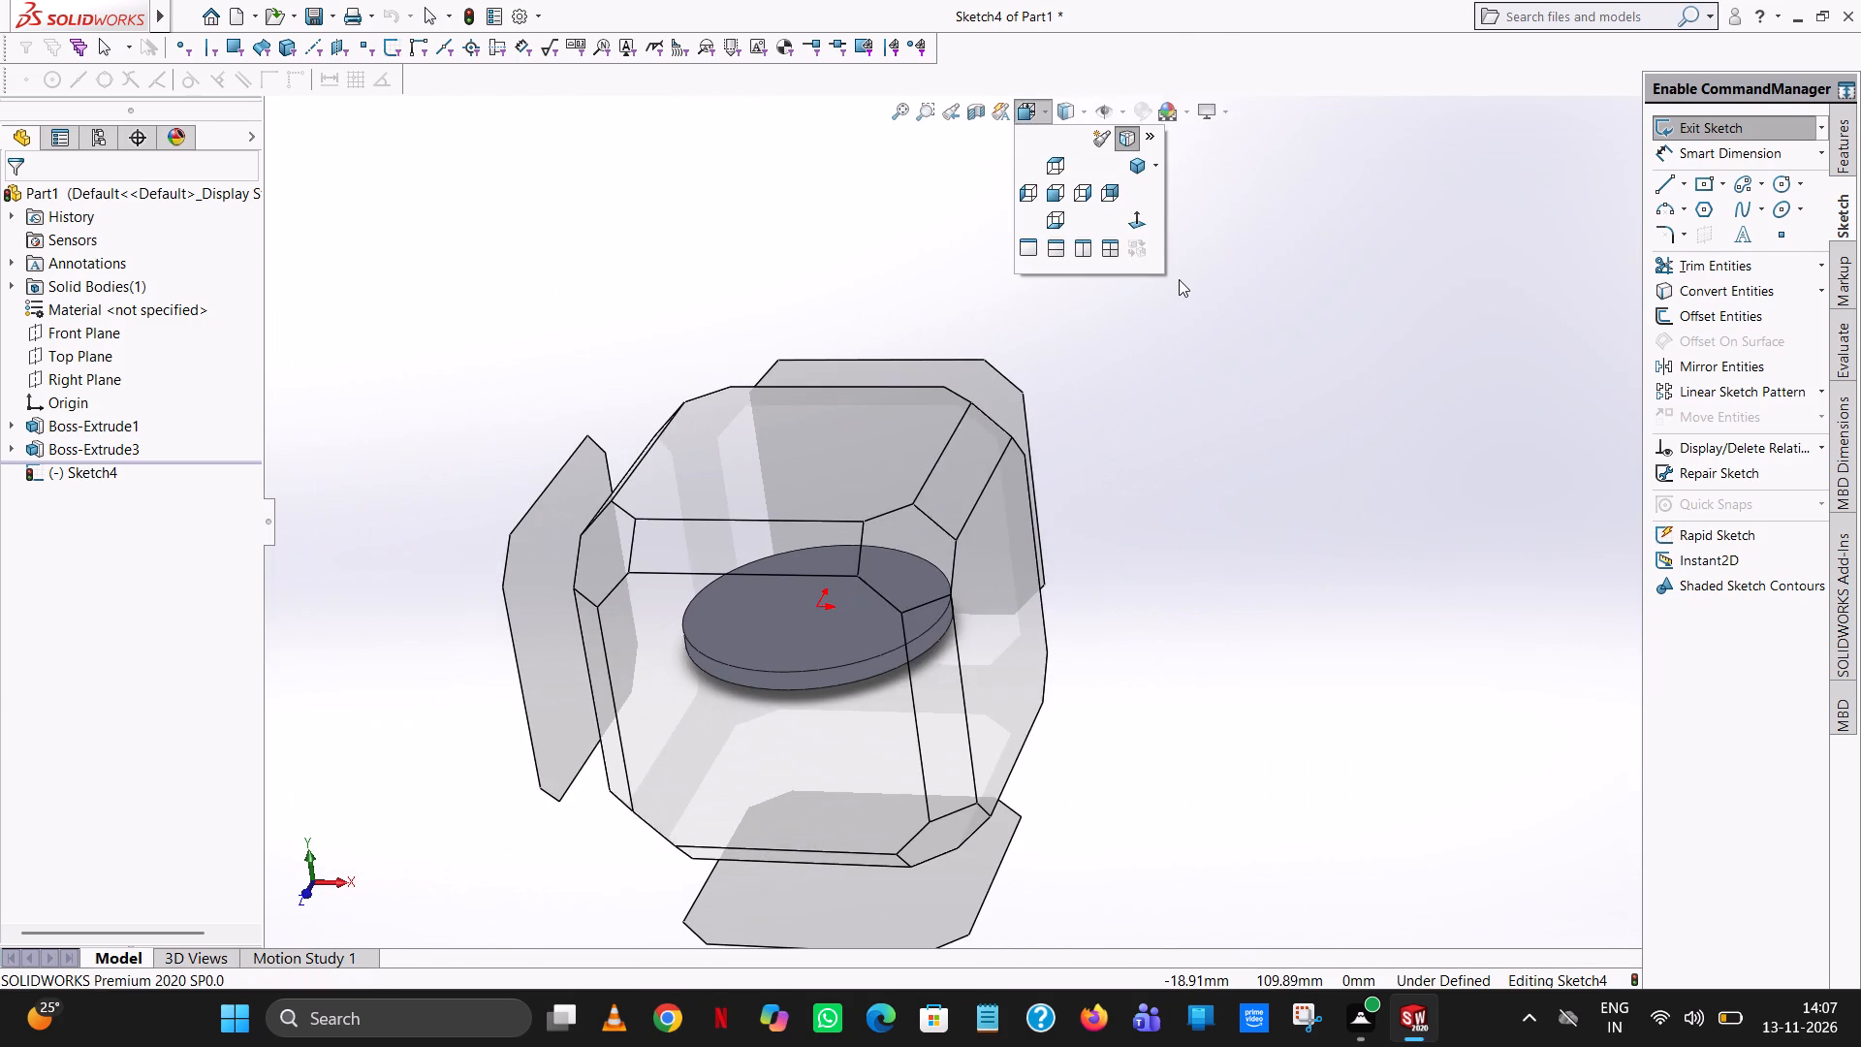
left_click(1137, 223)
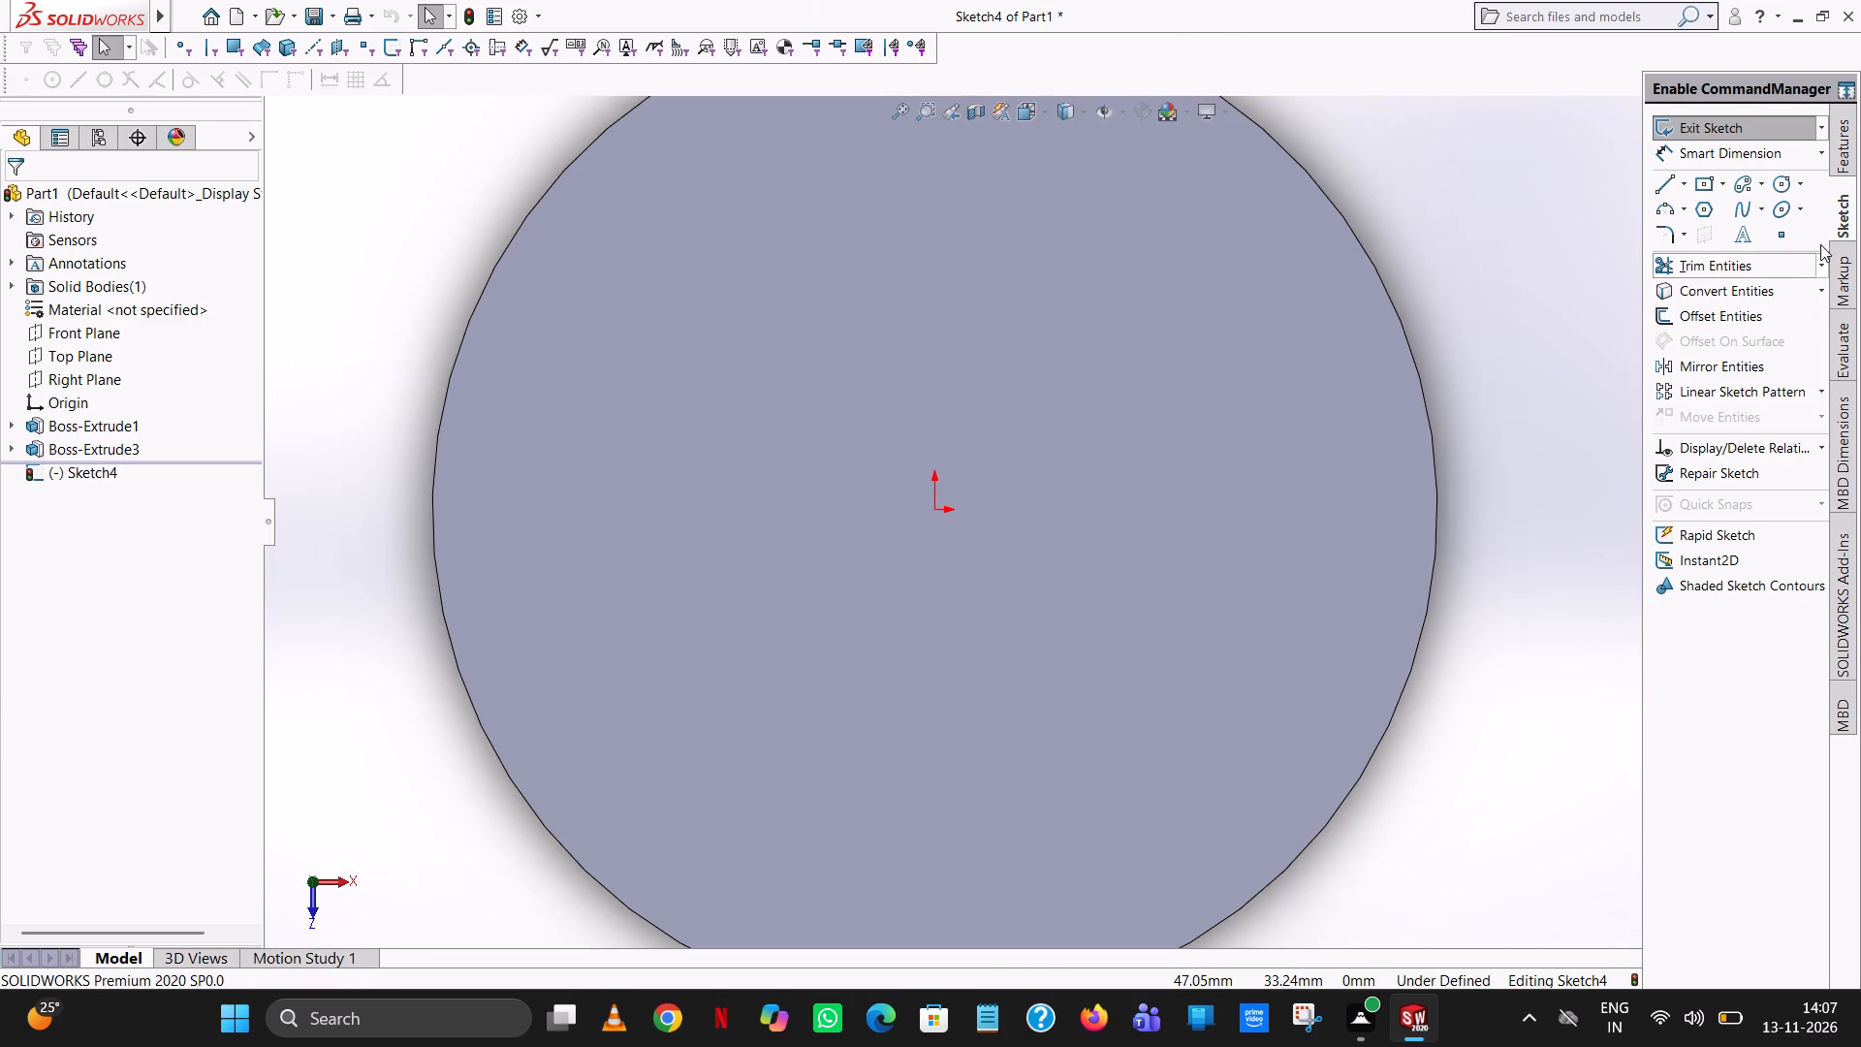
left_click(1782, 185)
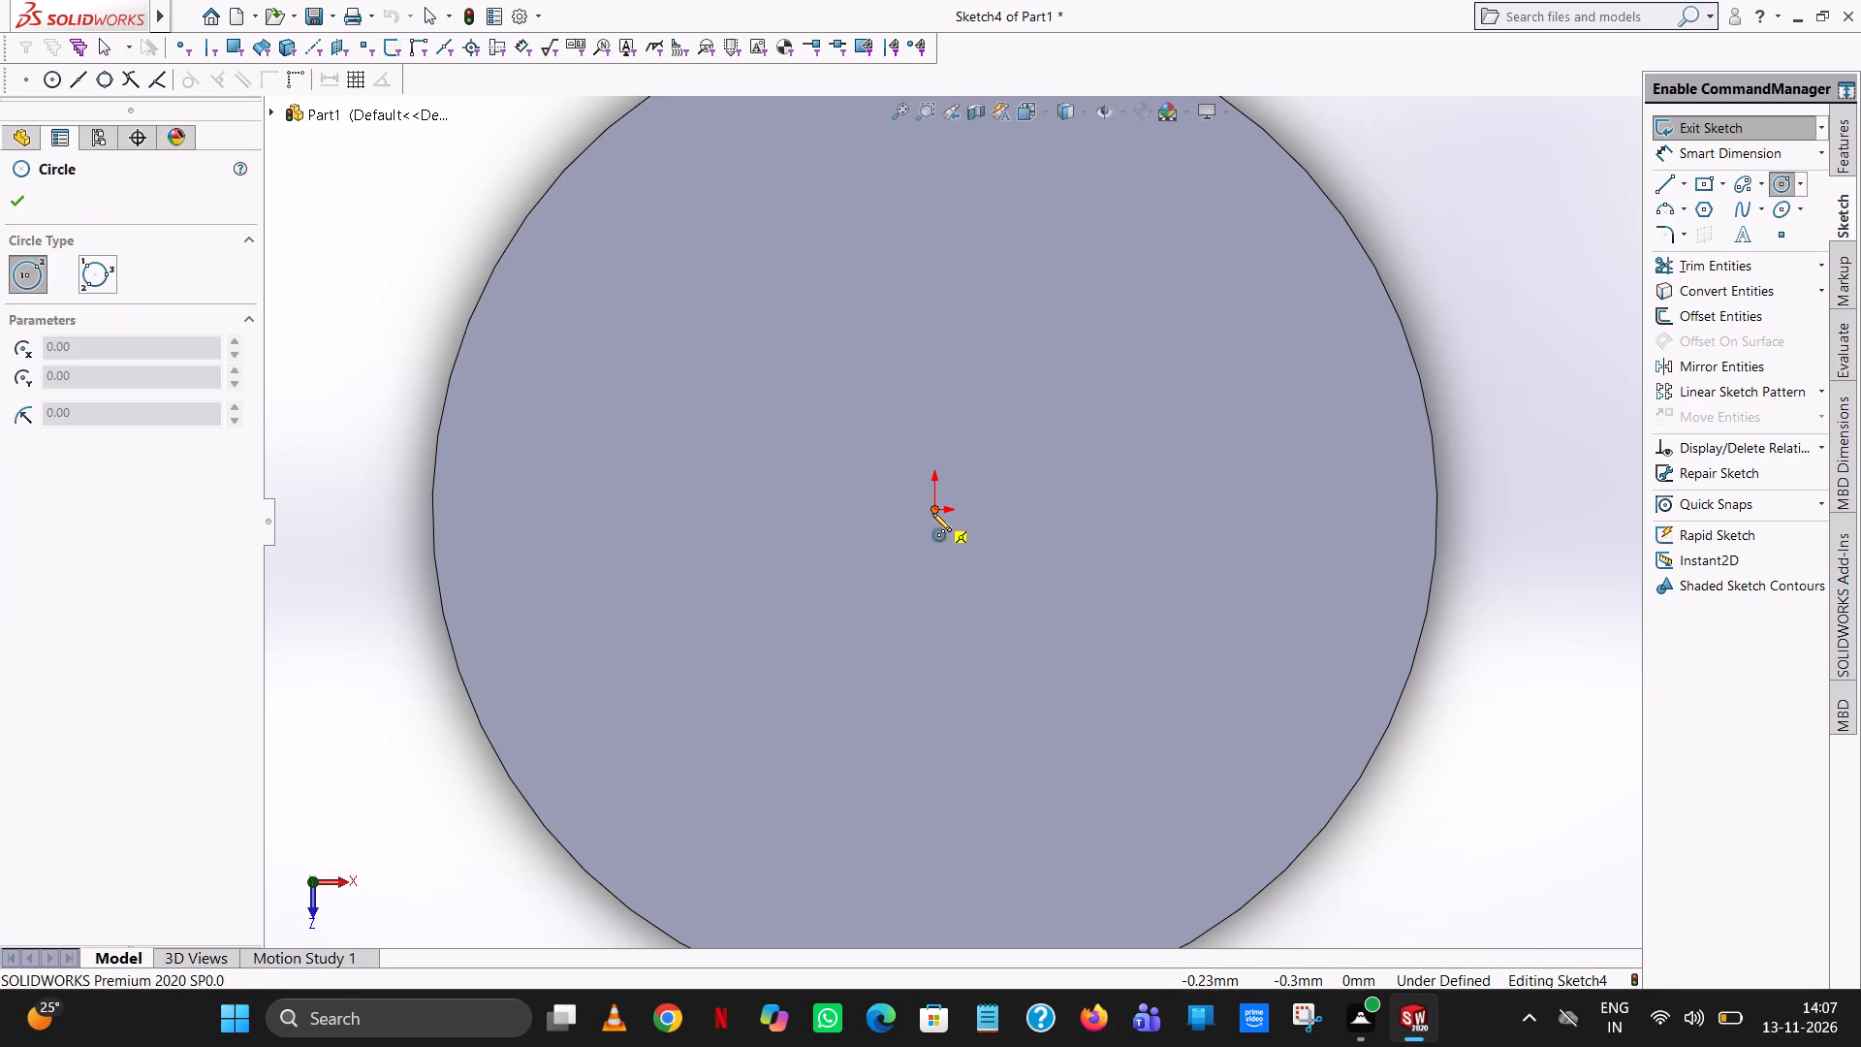
left_click(933, 513)
left_click(1293, 397)
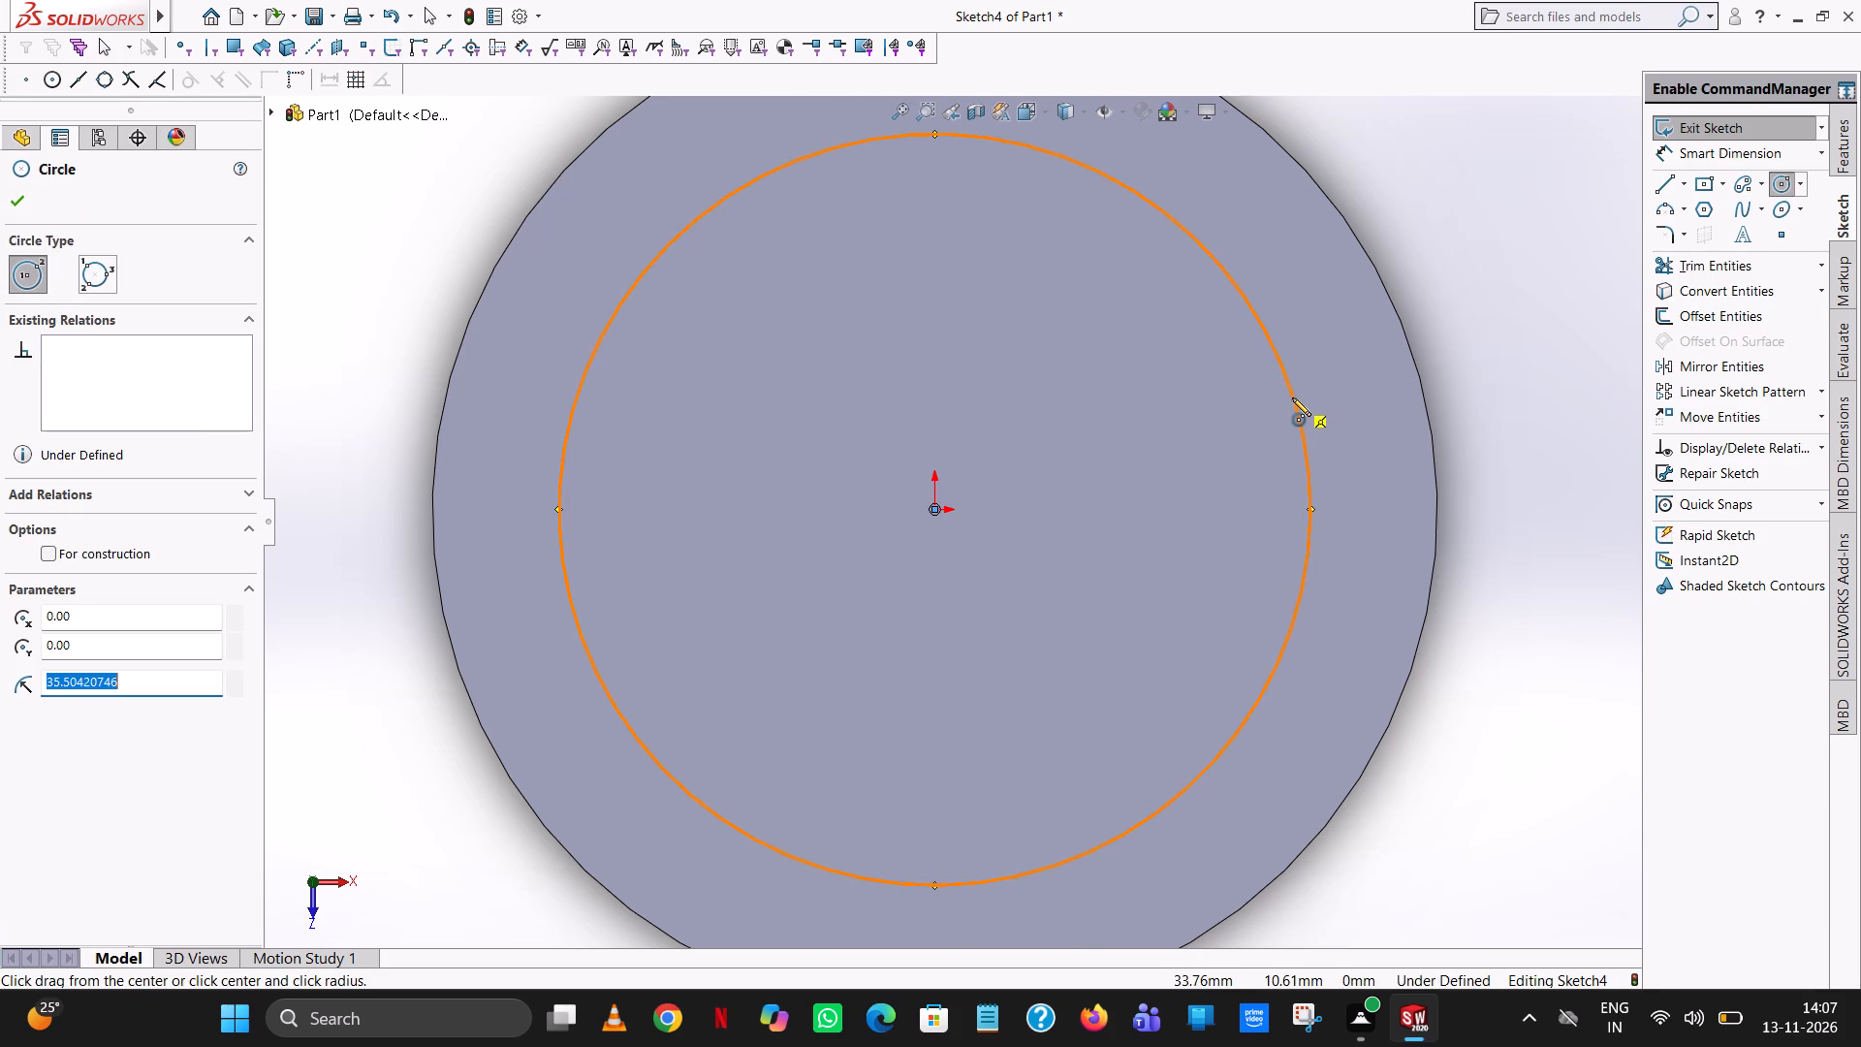
type("53")
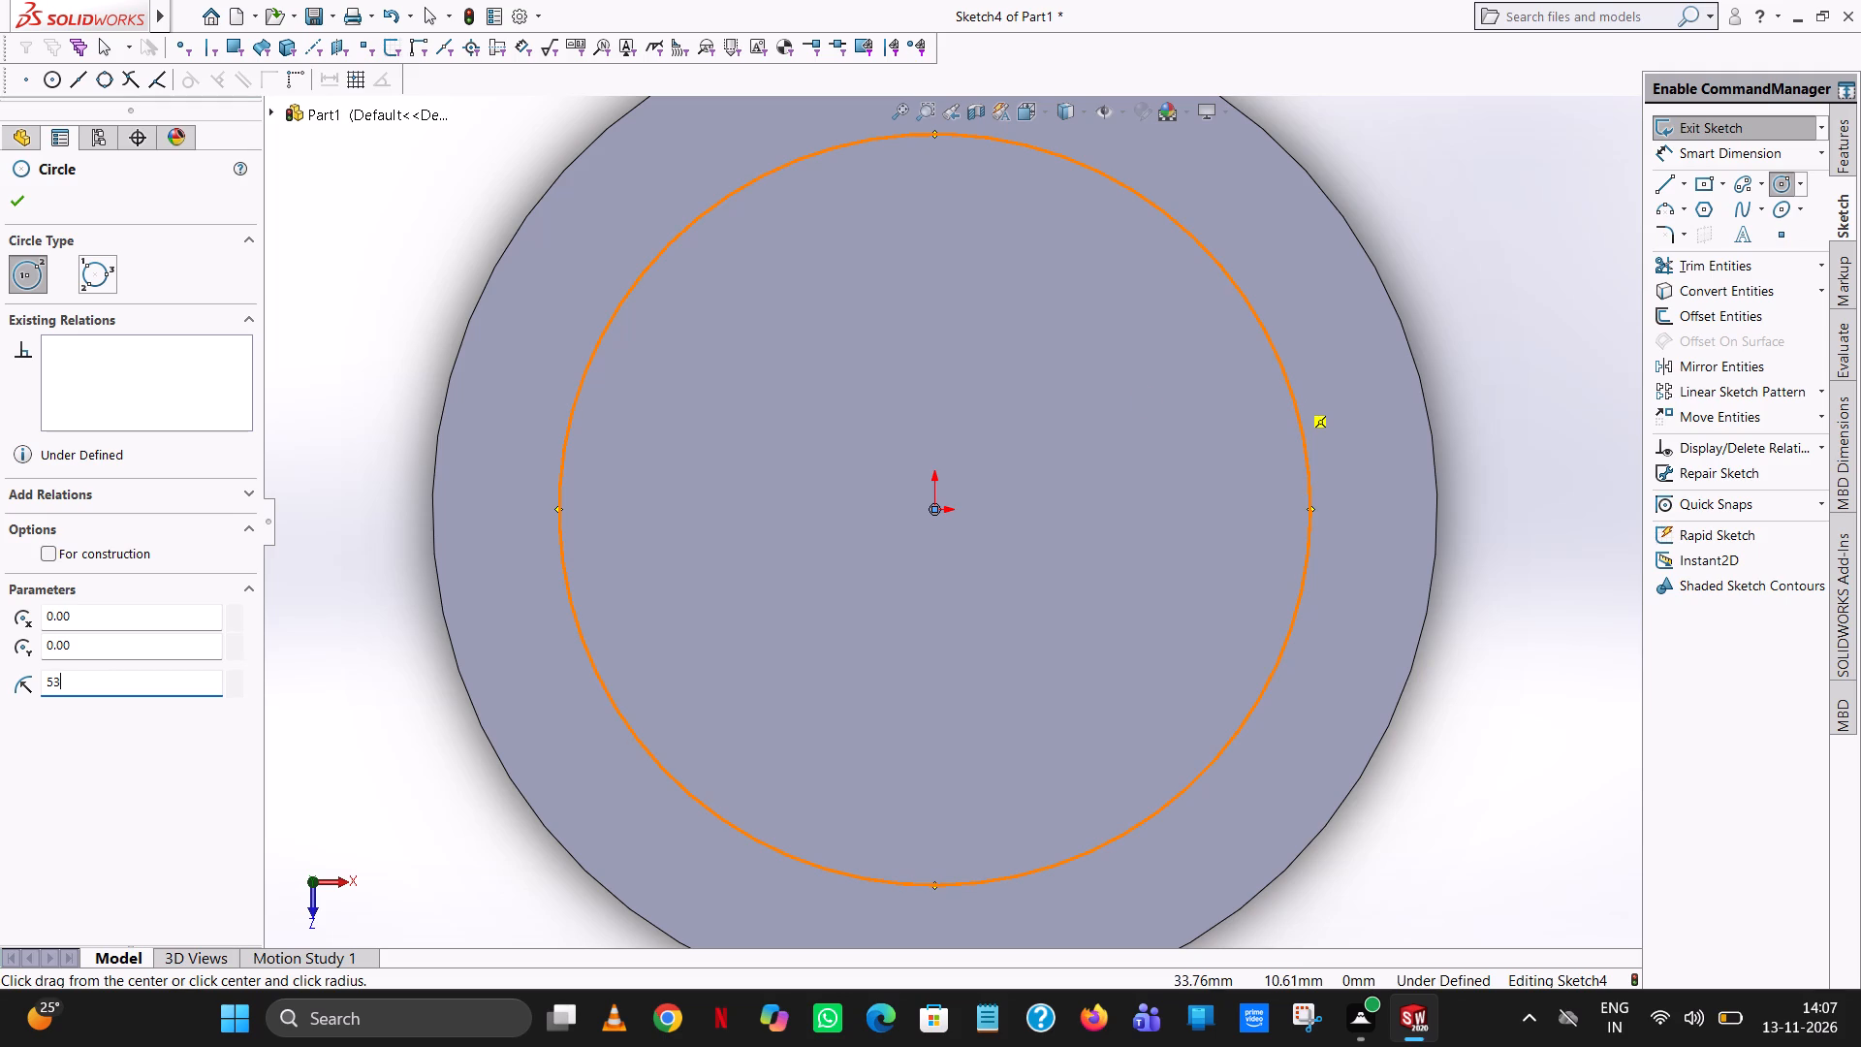
left_click(6, 190)
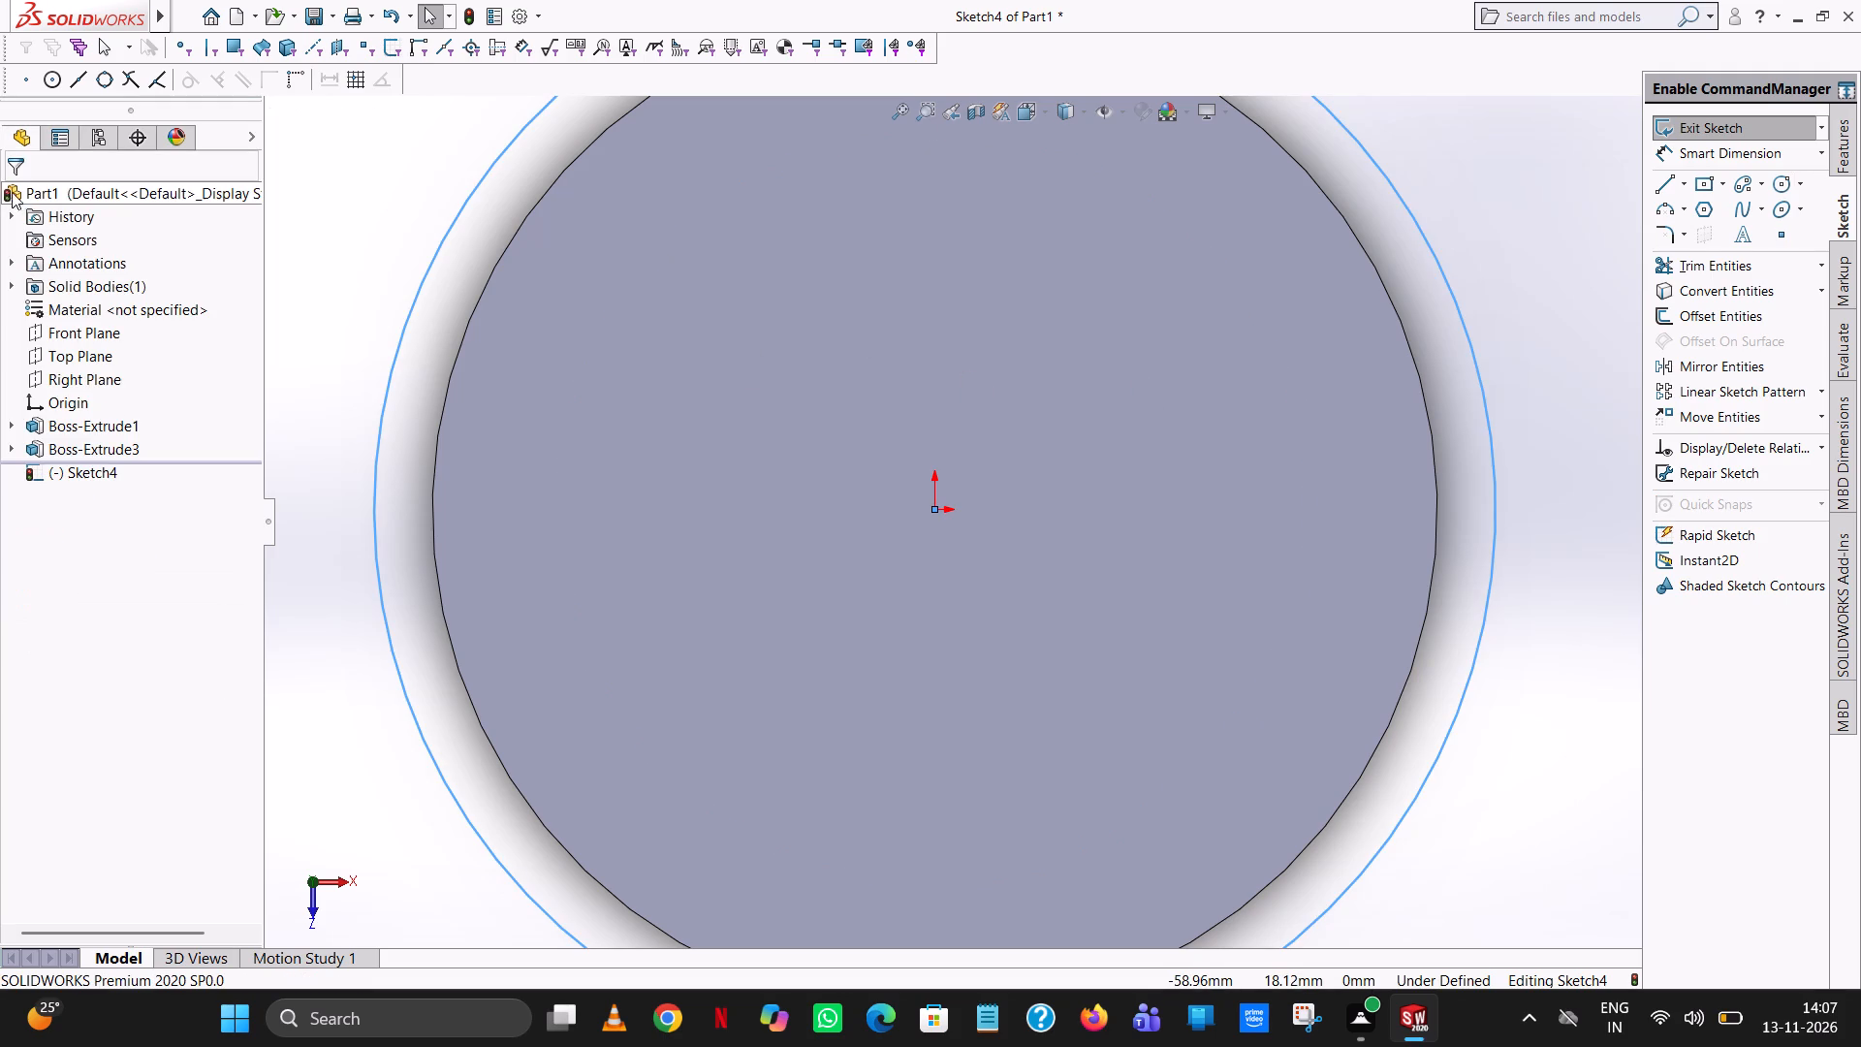
Dimension the new circle on the disc's top face to a diameter of 65 mm.
left_click(1463, 243)
left_click(1443, 272)
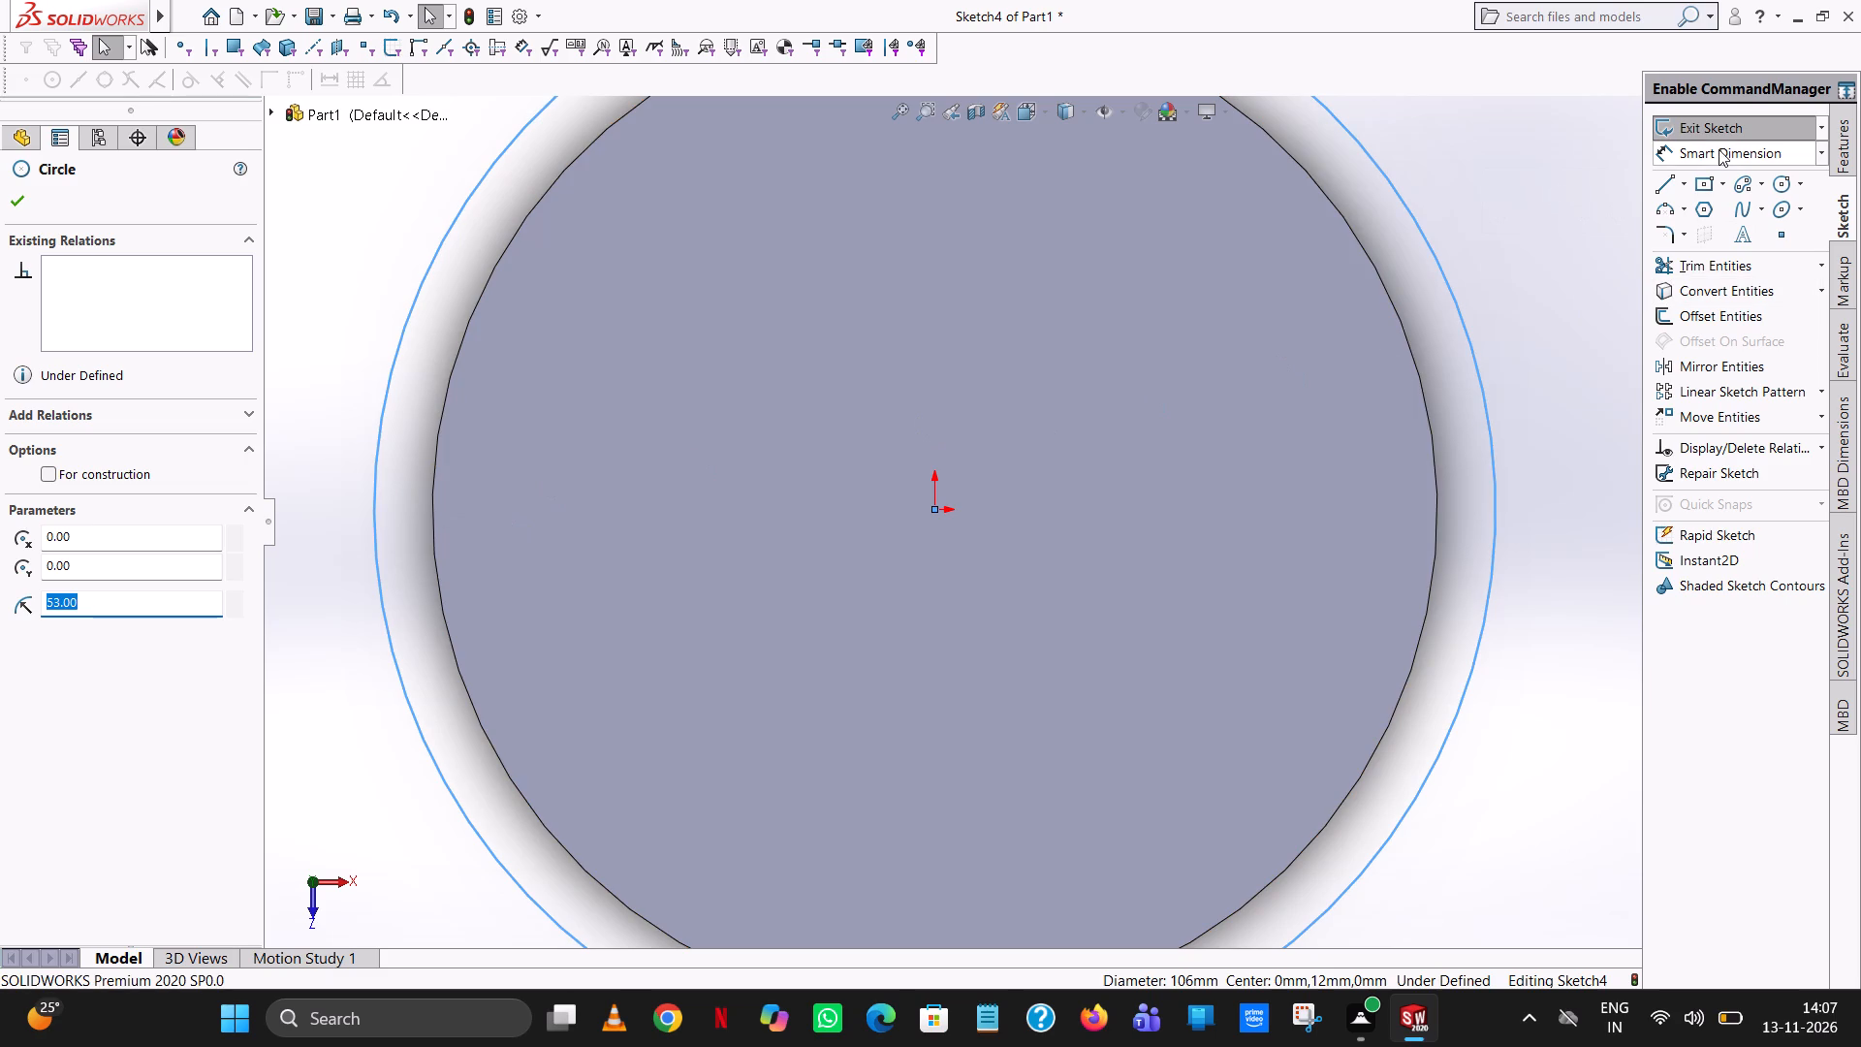
left_click(1719, 149)
left_click(1434, 246)
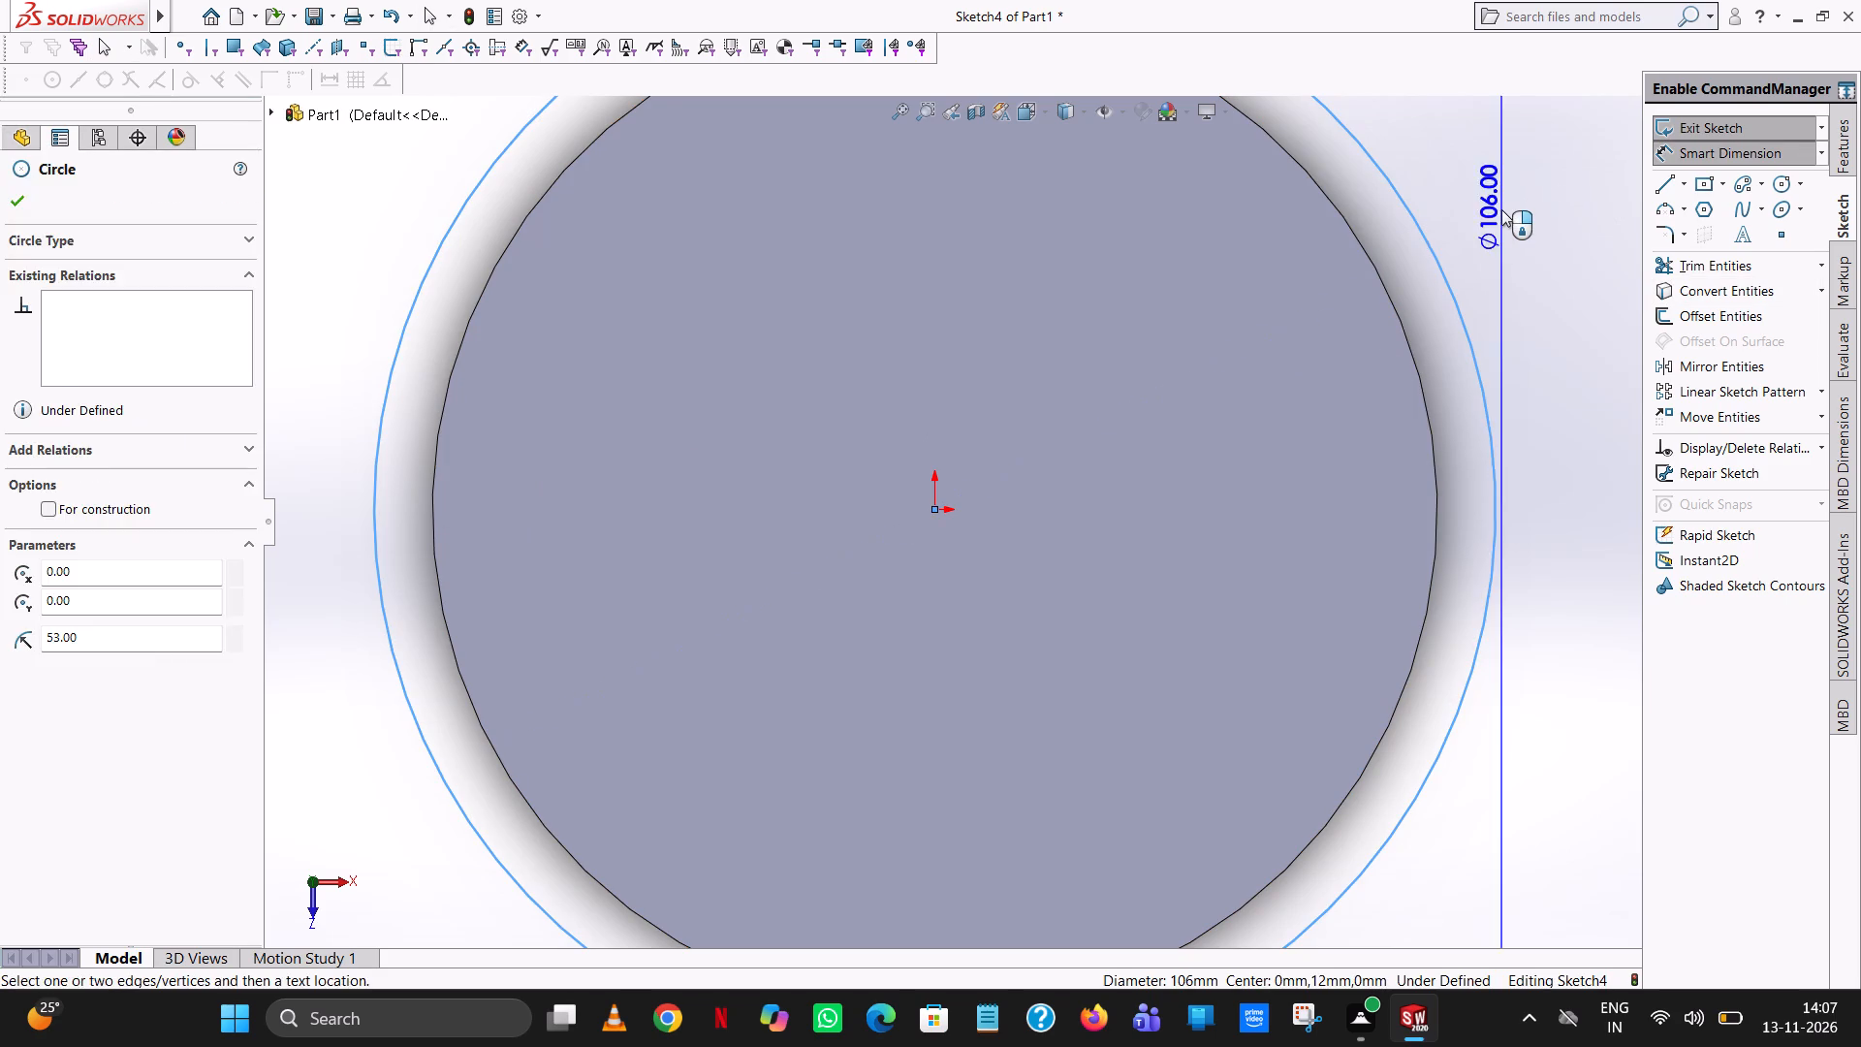
left_click(1501, 209)
type("53")
key("plus")
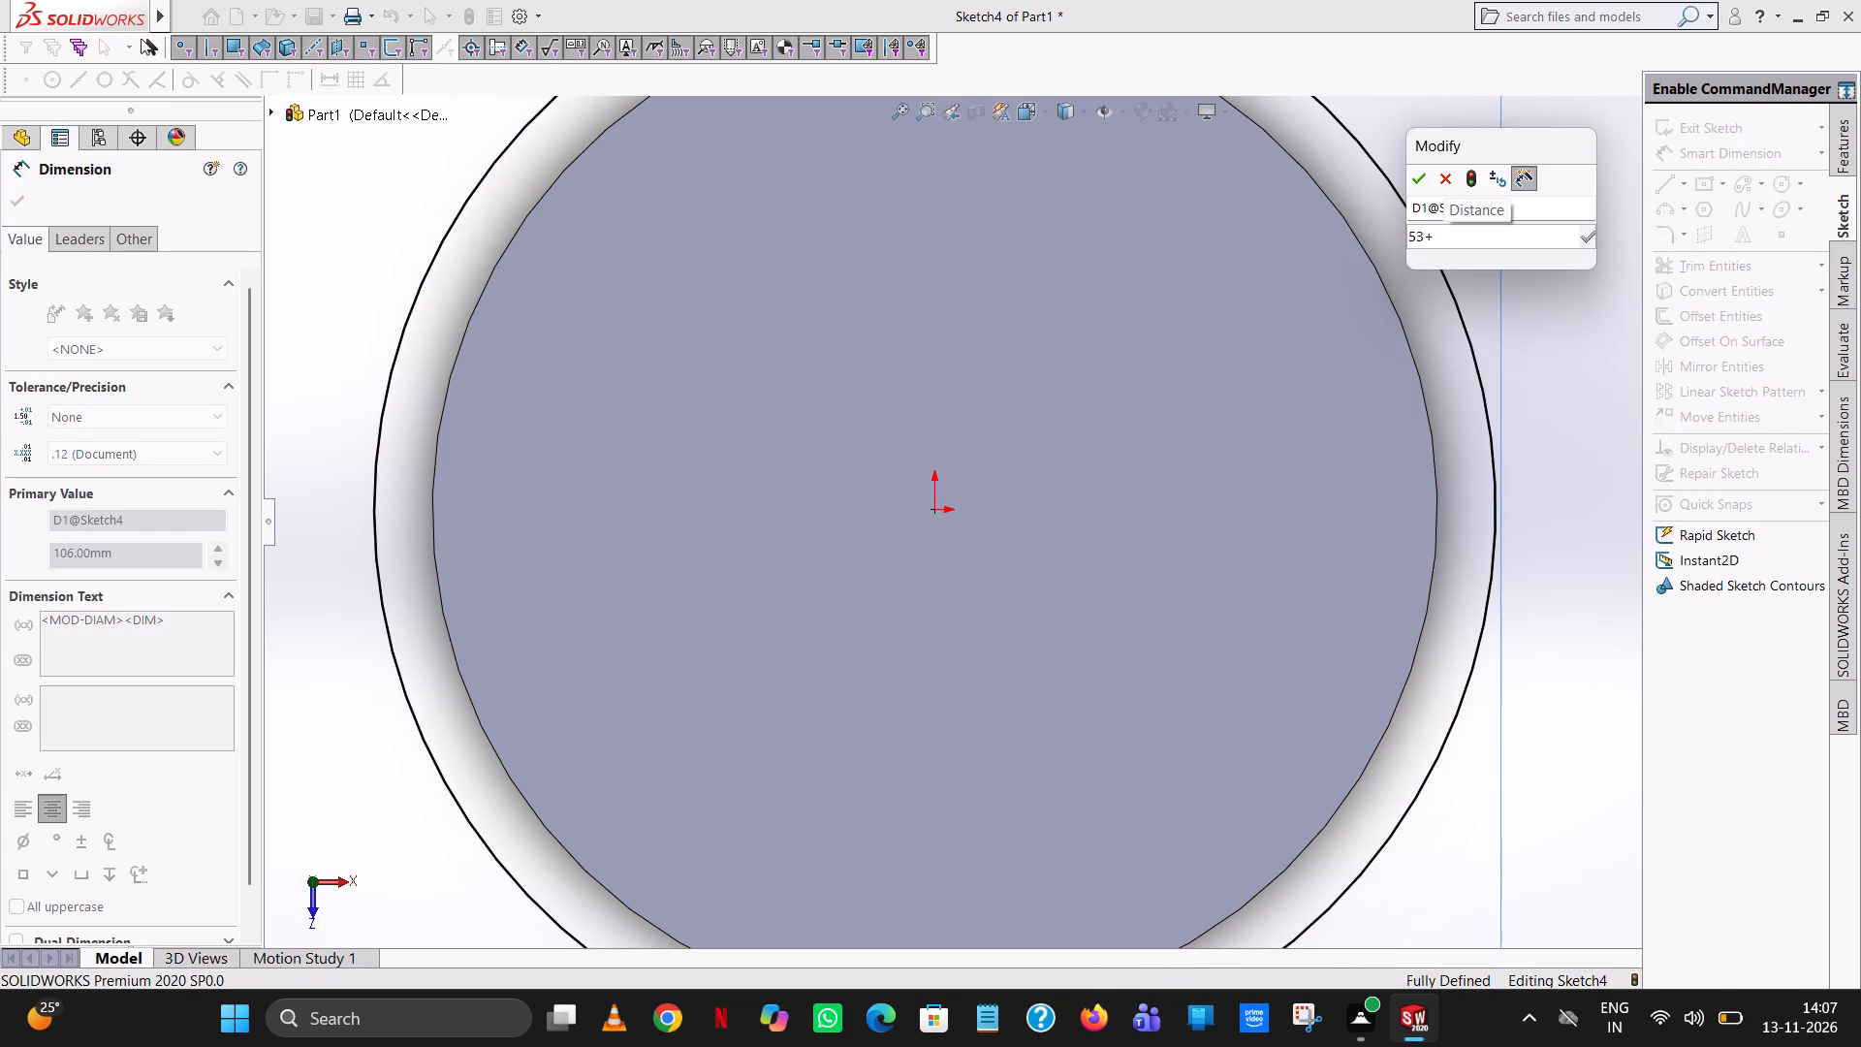
type("12")
key("Return")
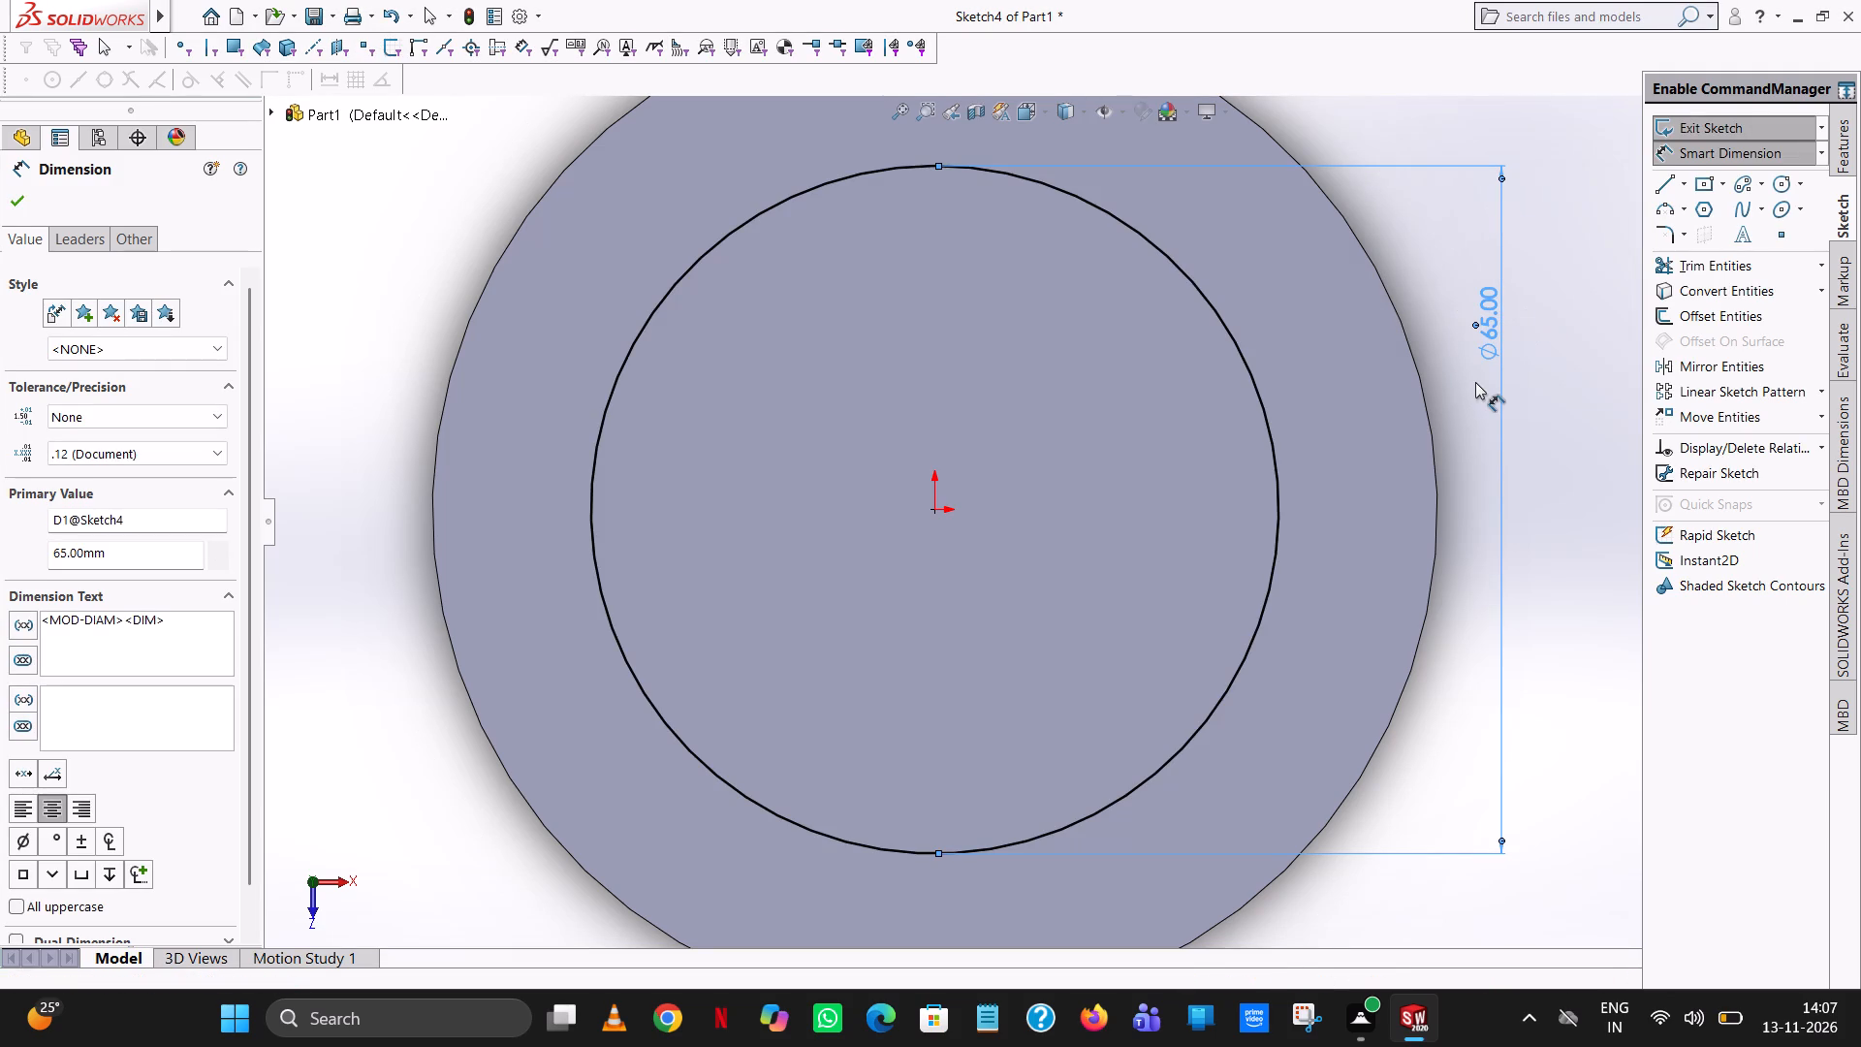
left_click(1475, 388)
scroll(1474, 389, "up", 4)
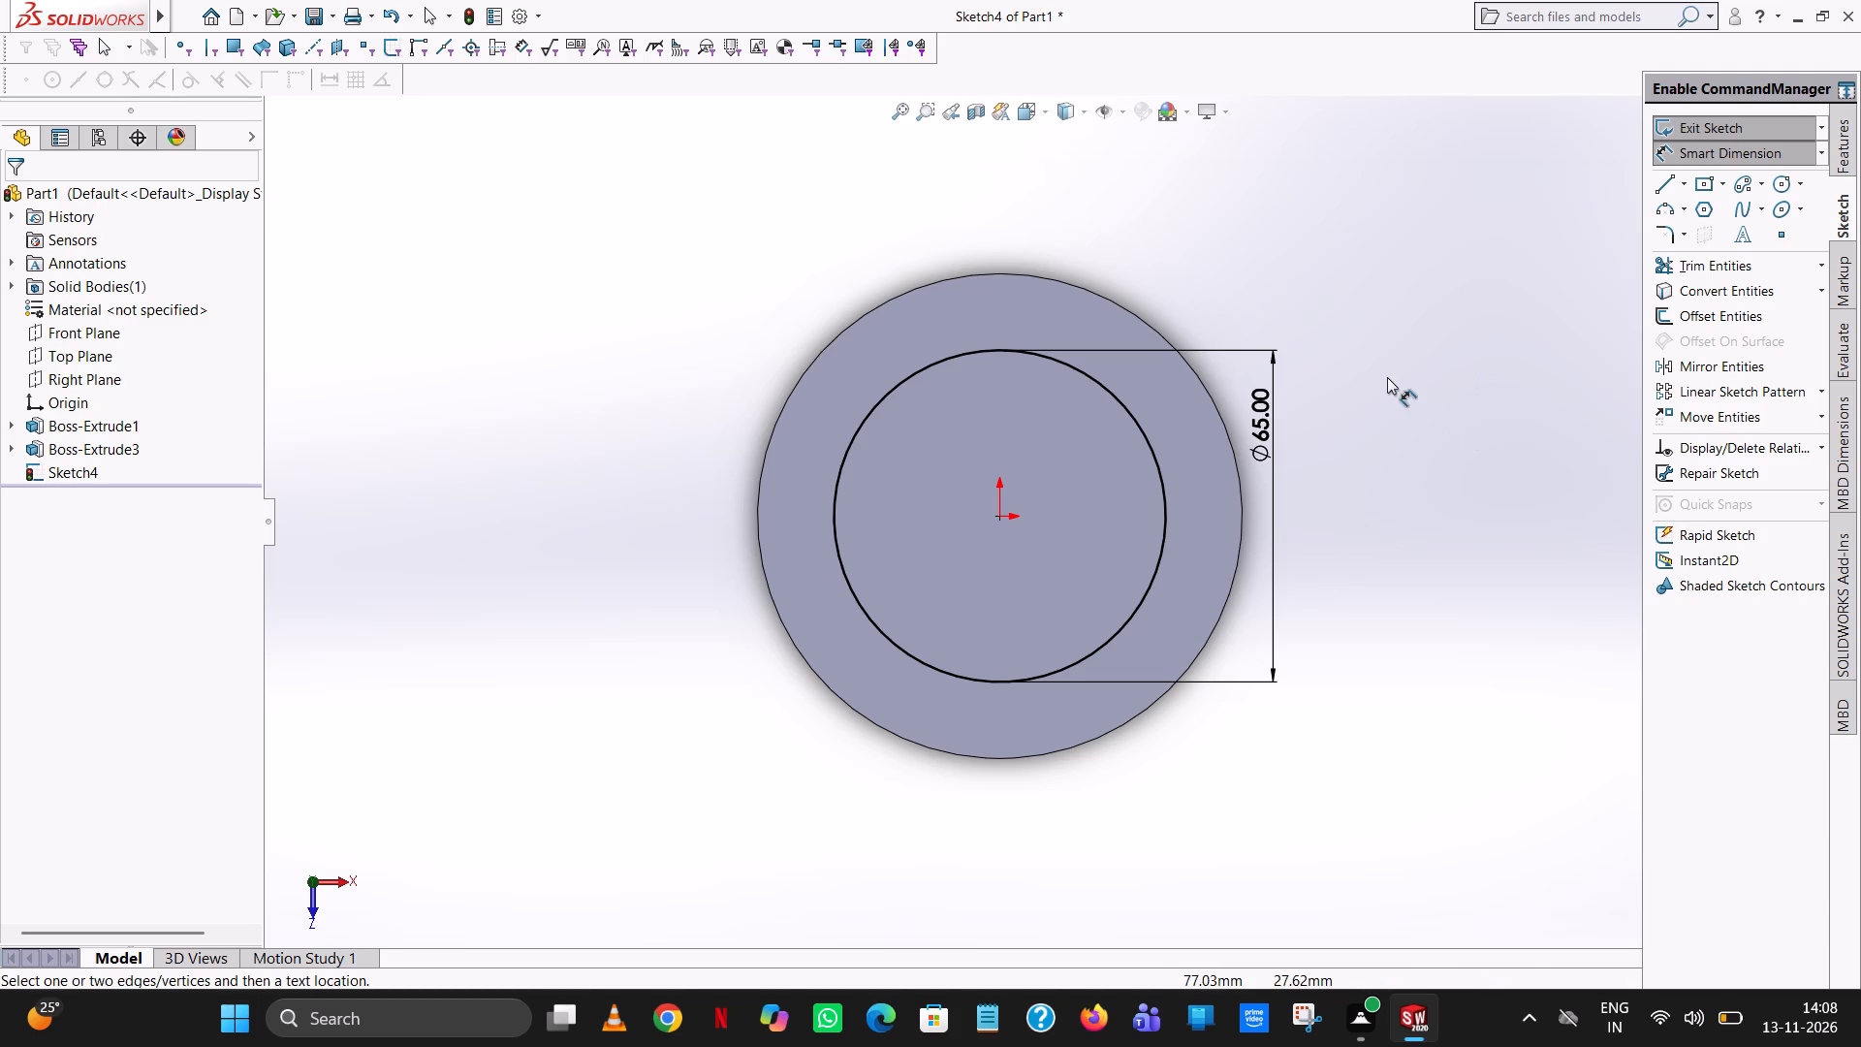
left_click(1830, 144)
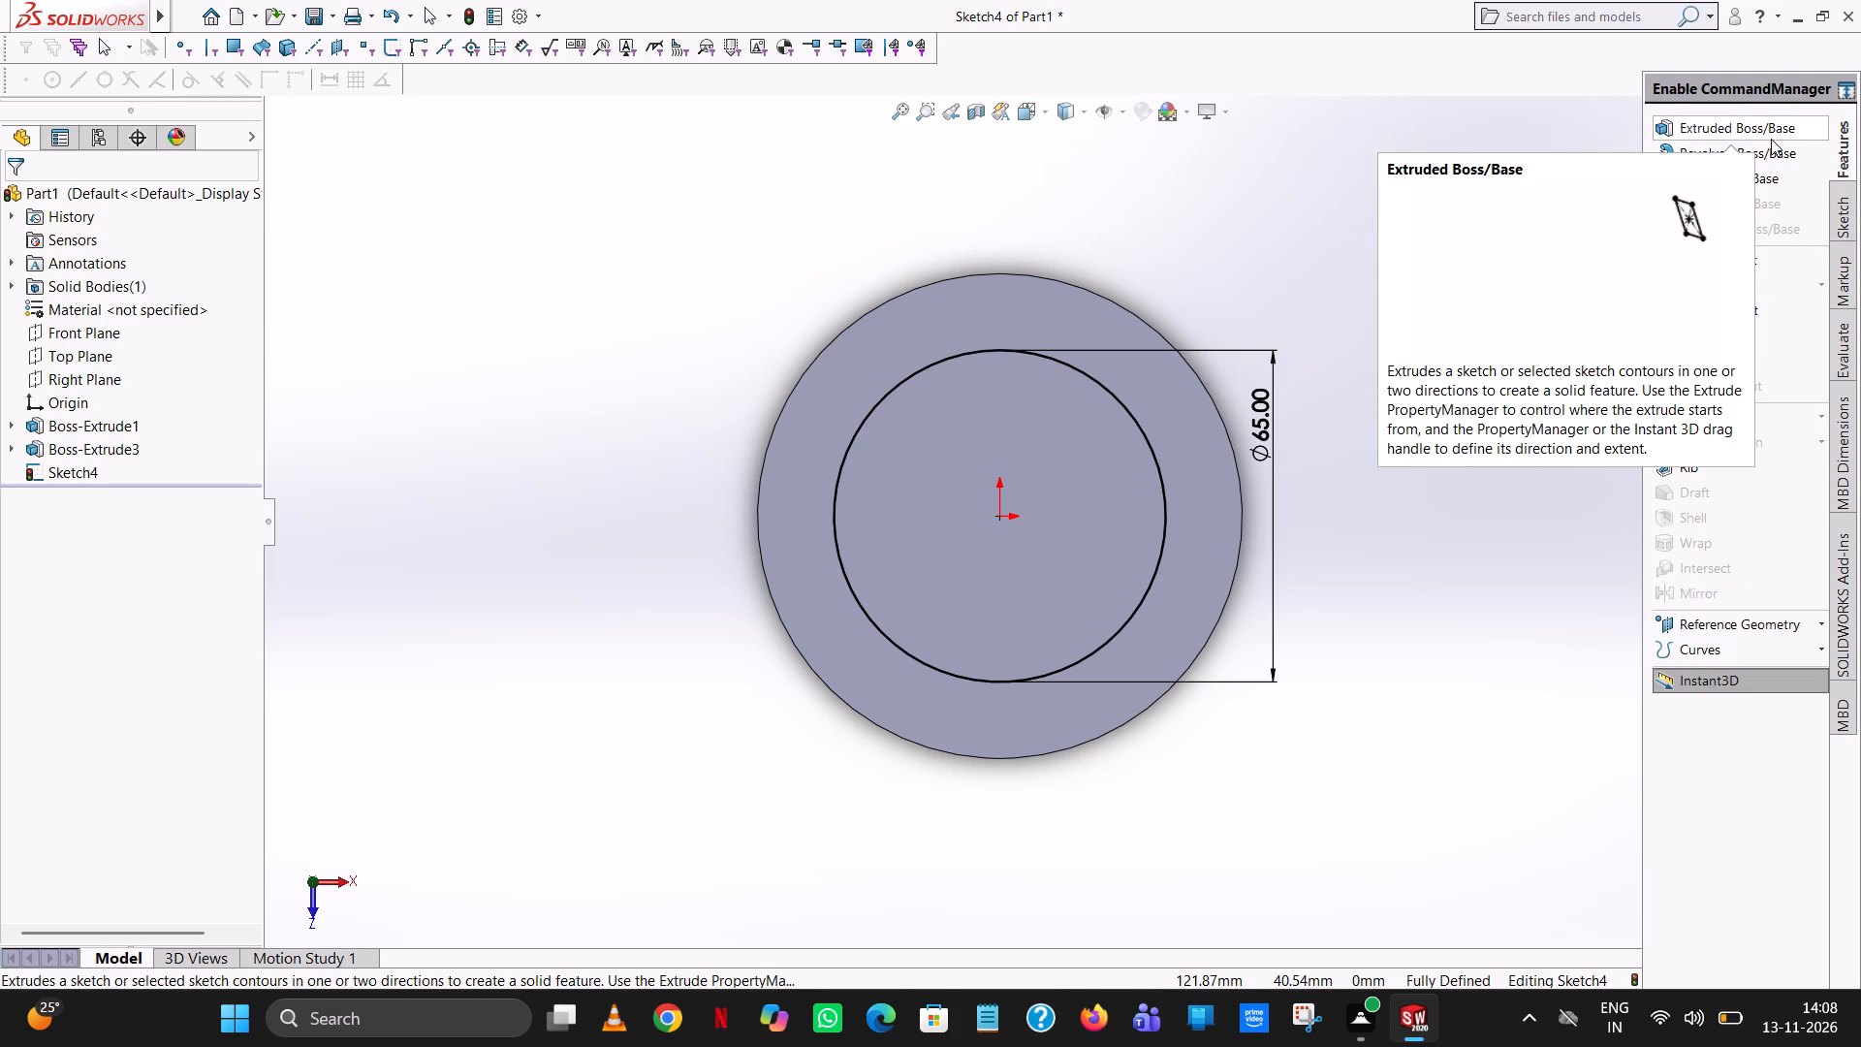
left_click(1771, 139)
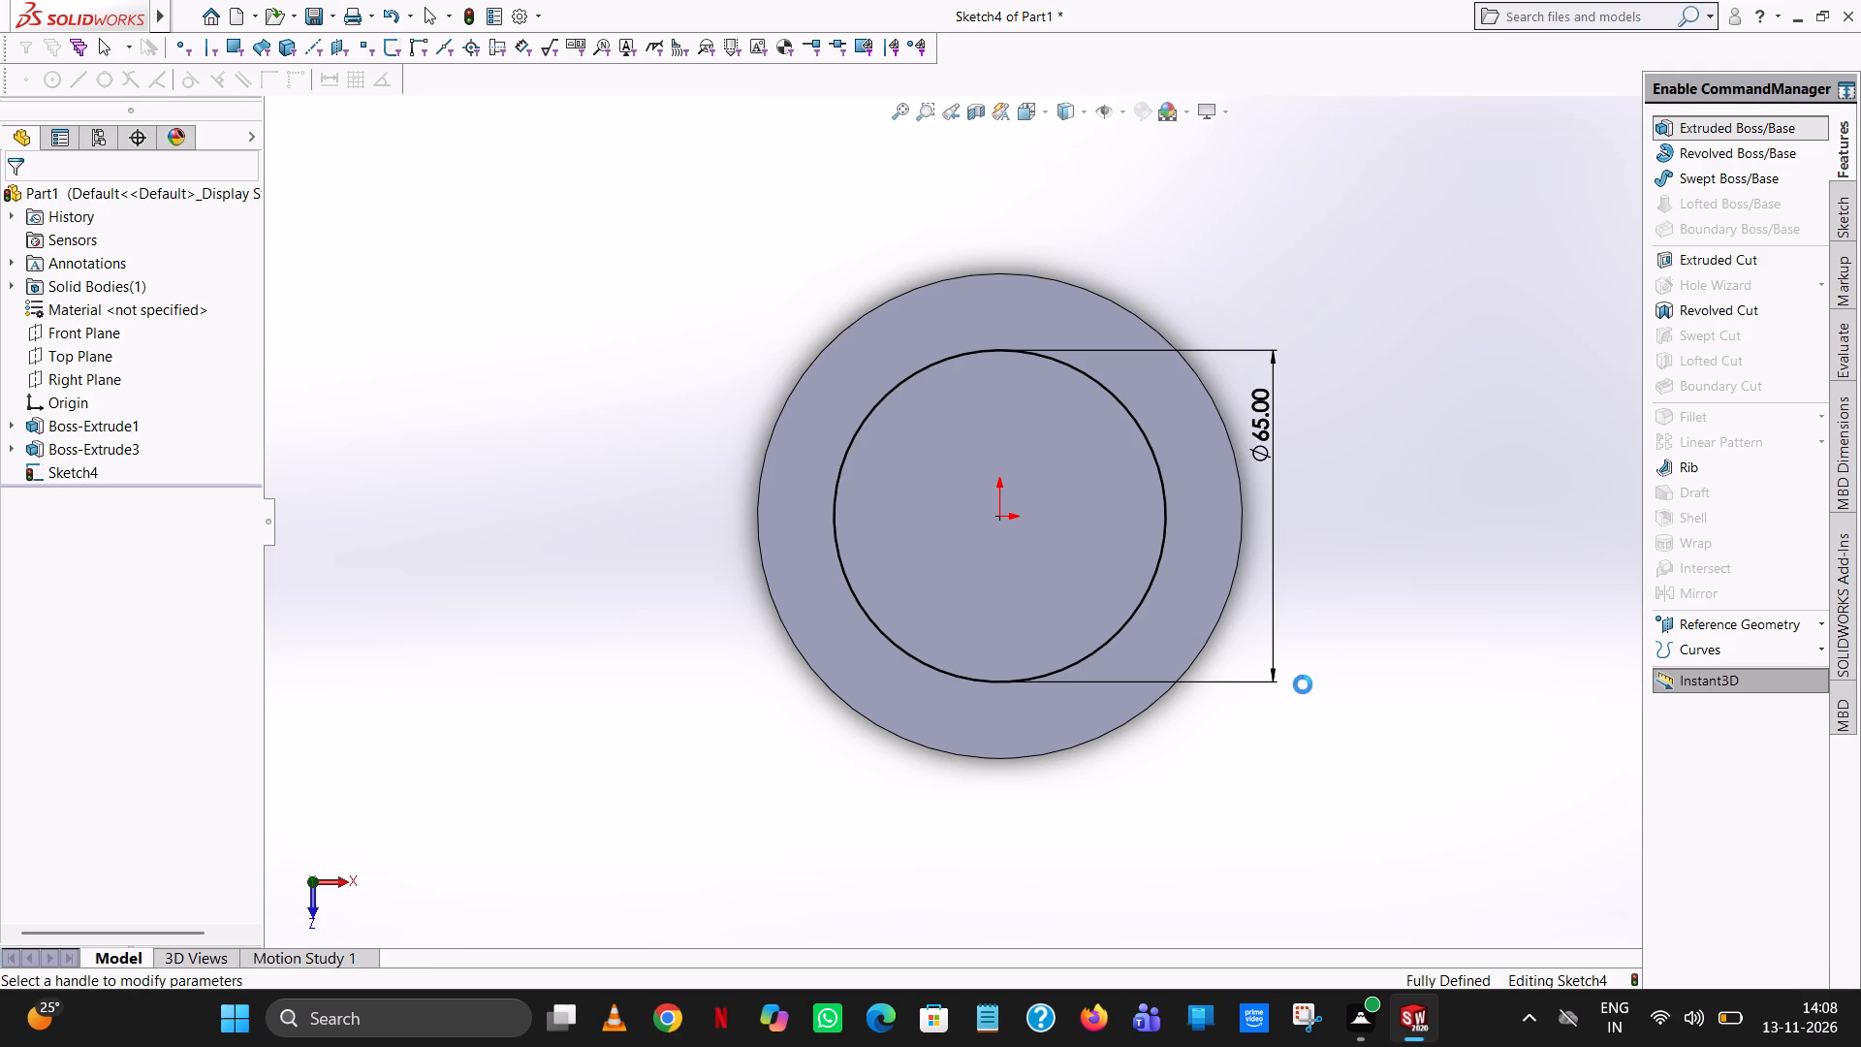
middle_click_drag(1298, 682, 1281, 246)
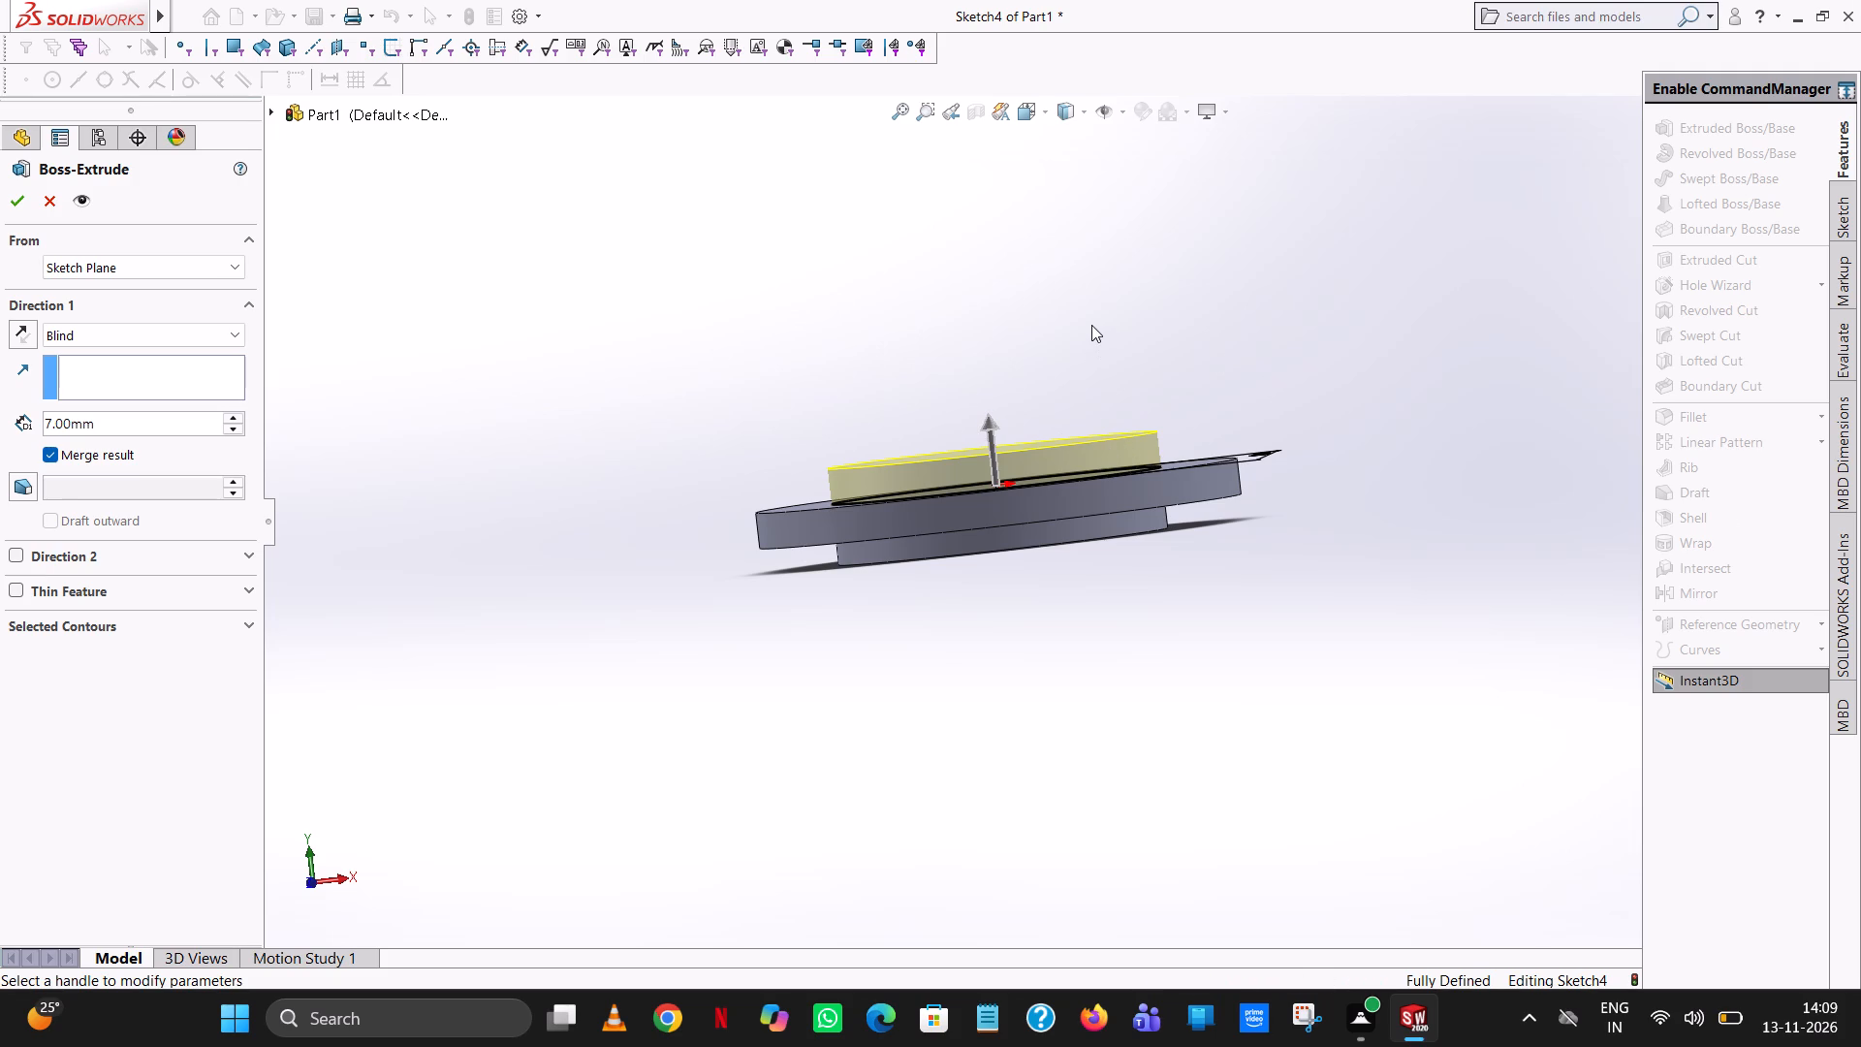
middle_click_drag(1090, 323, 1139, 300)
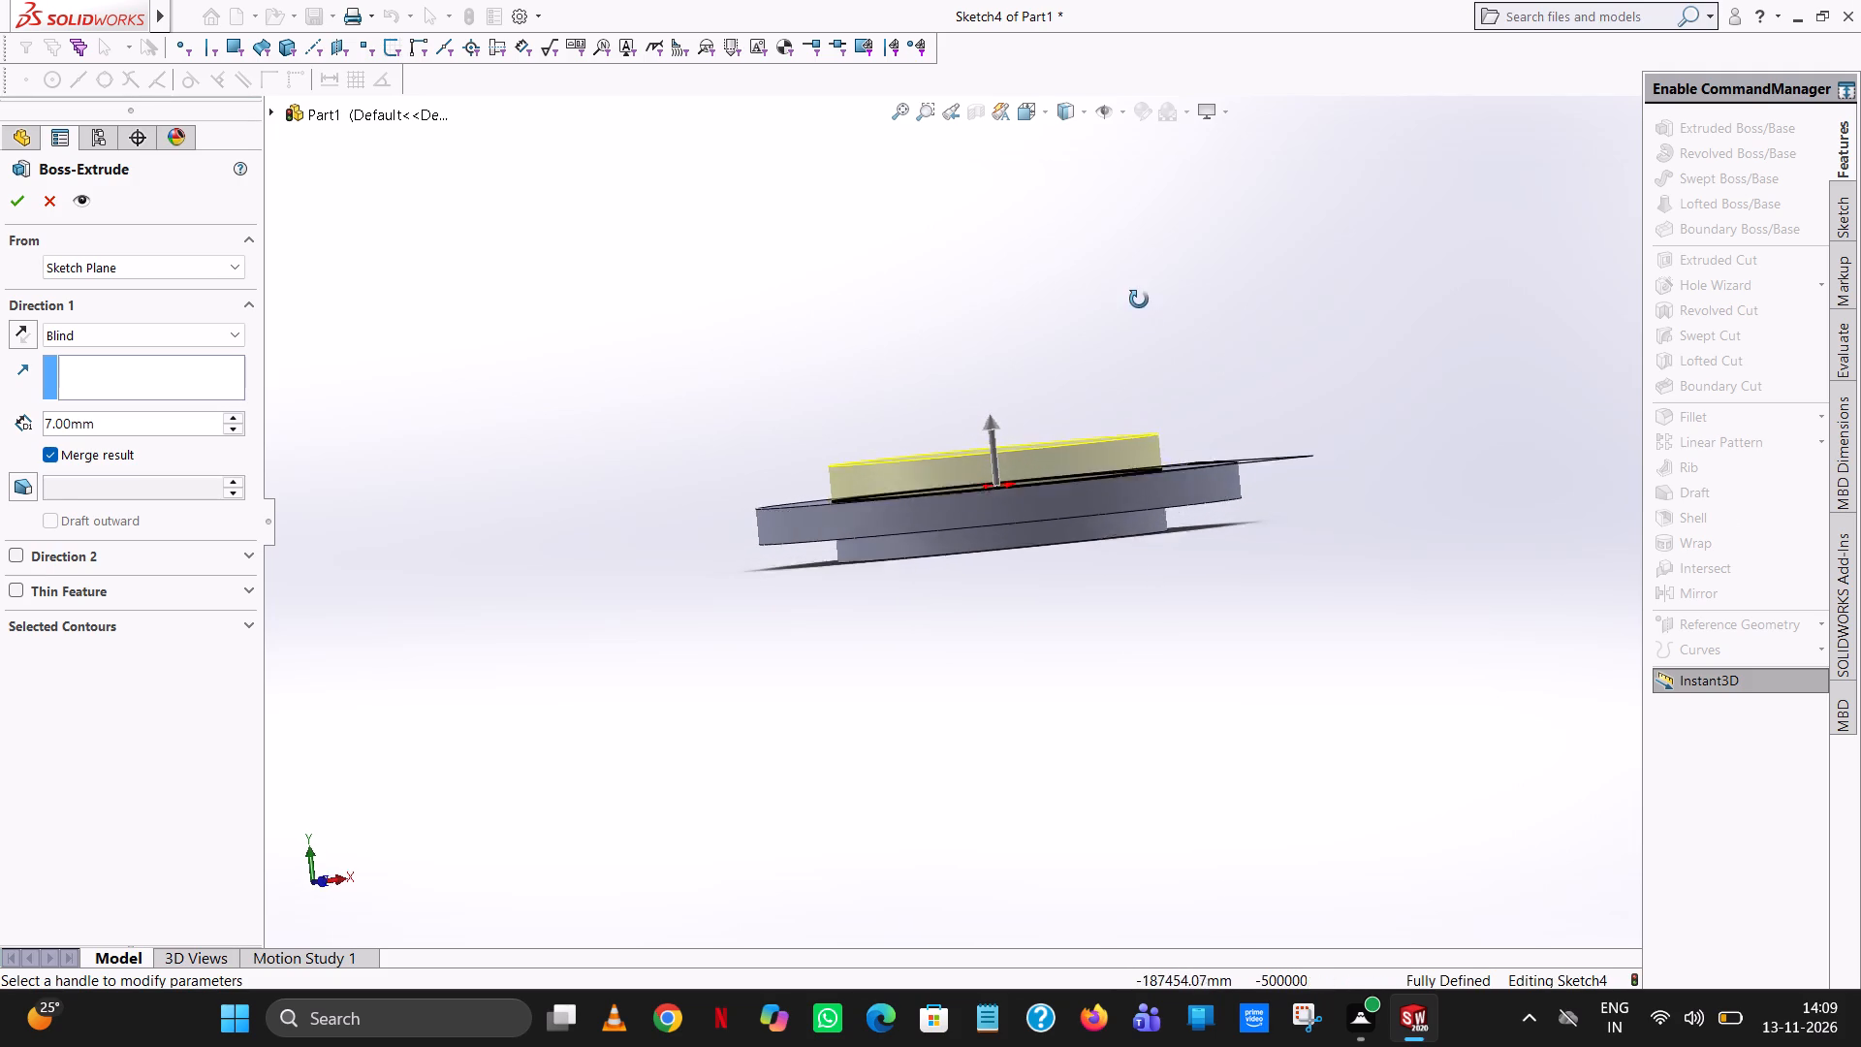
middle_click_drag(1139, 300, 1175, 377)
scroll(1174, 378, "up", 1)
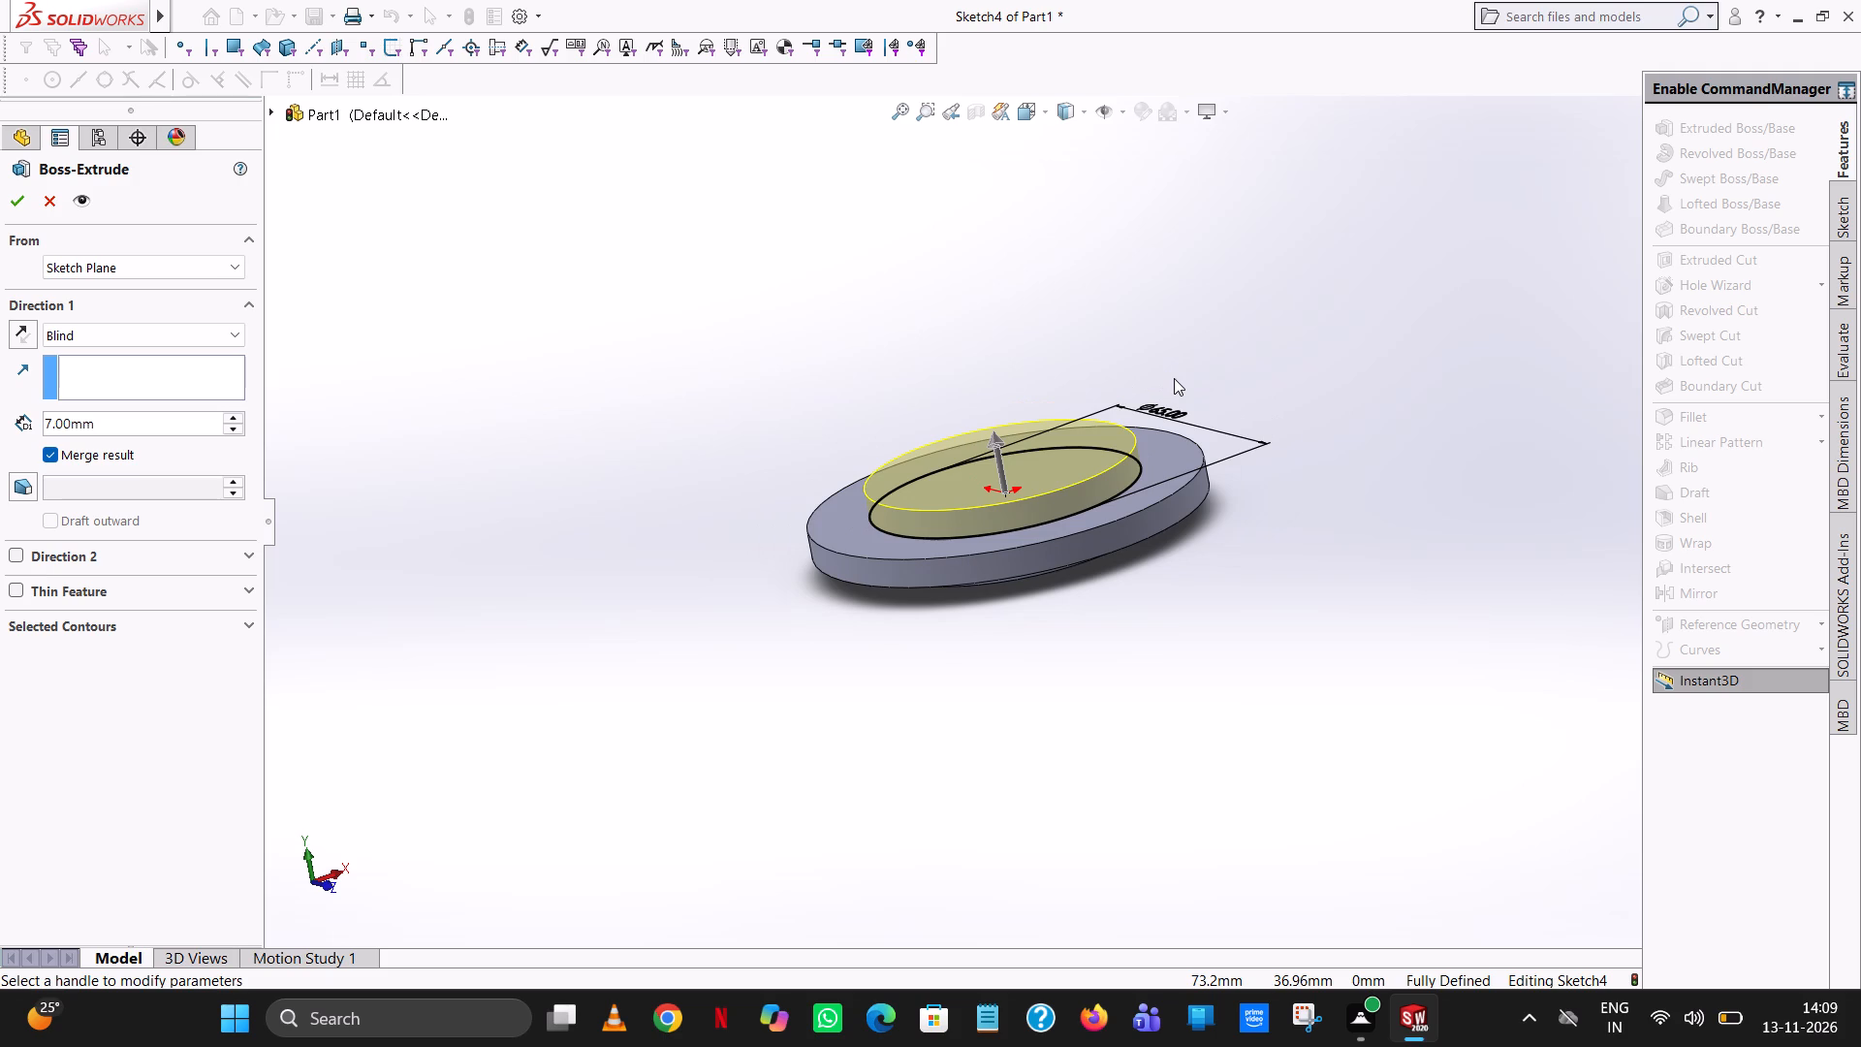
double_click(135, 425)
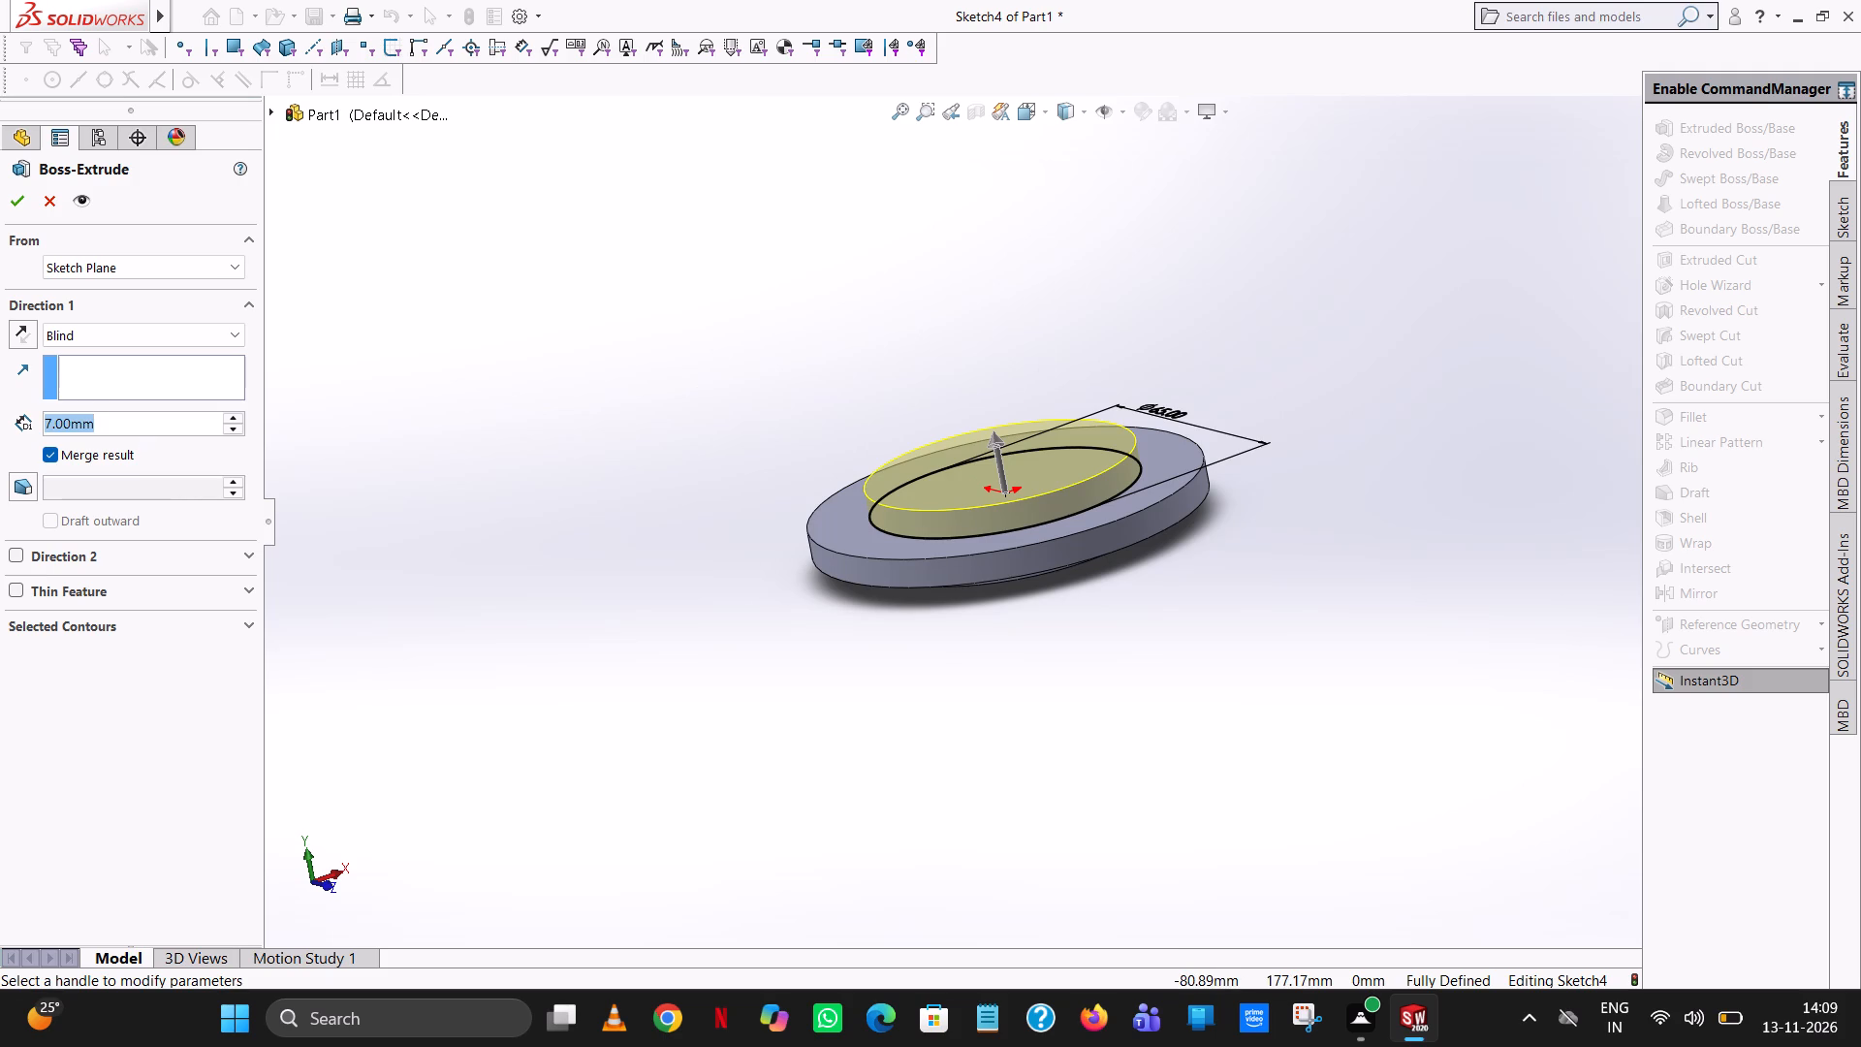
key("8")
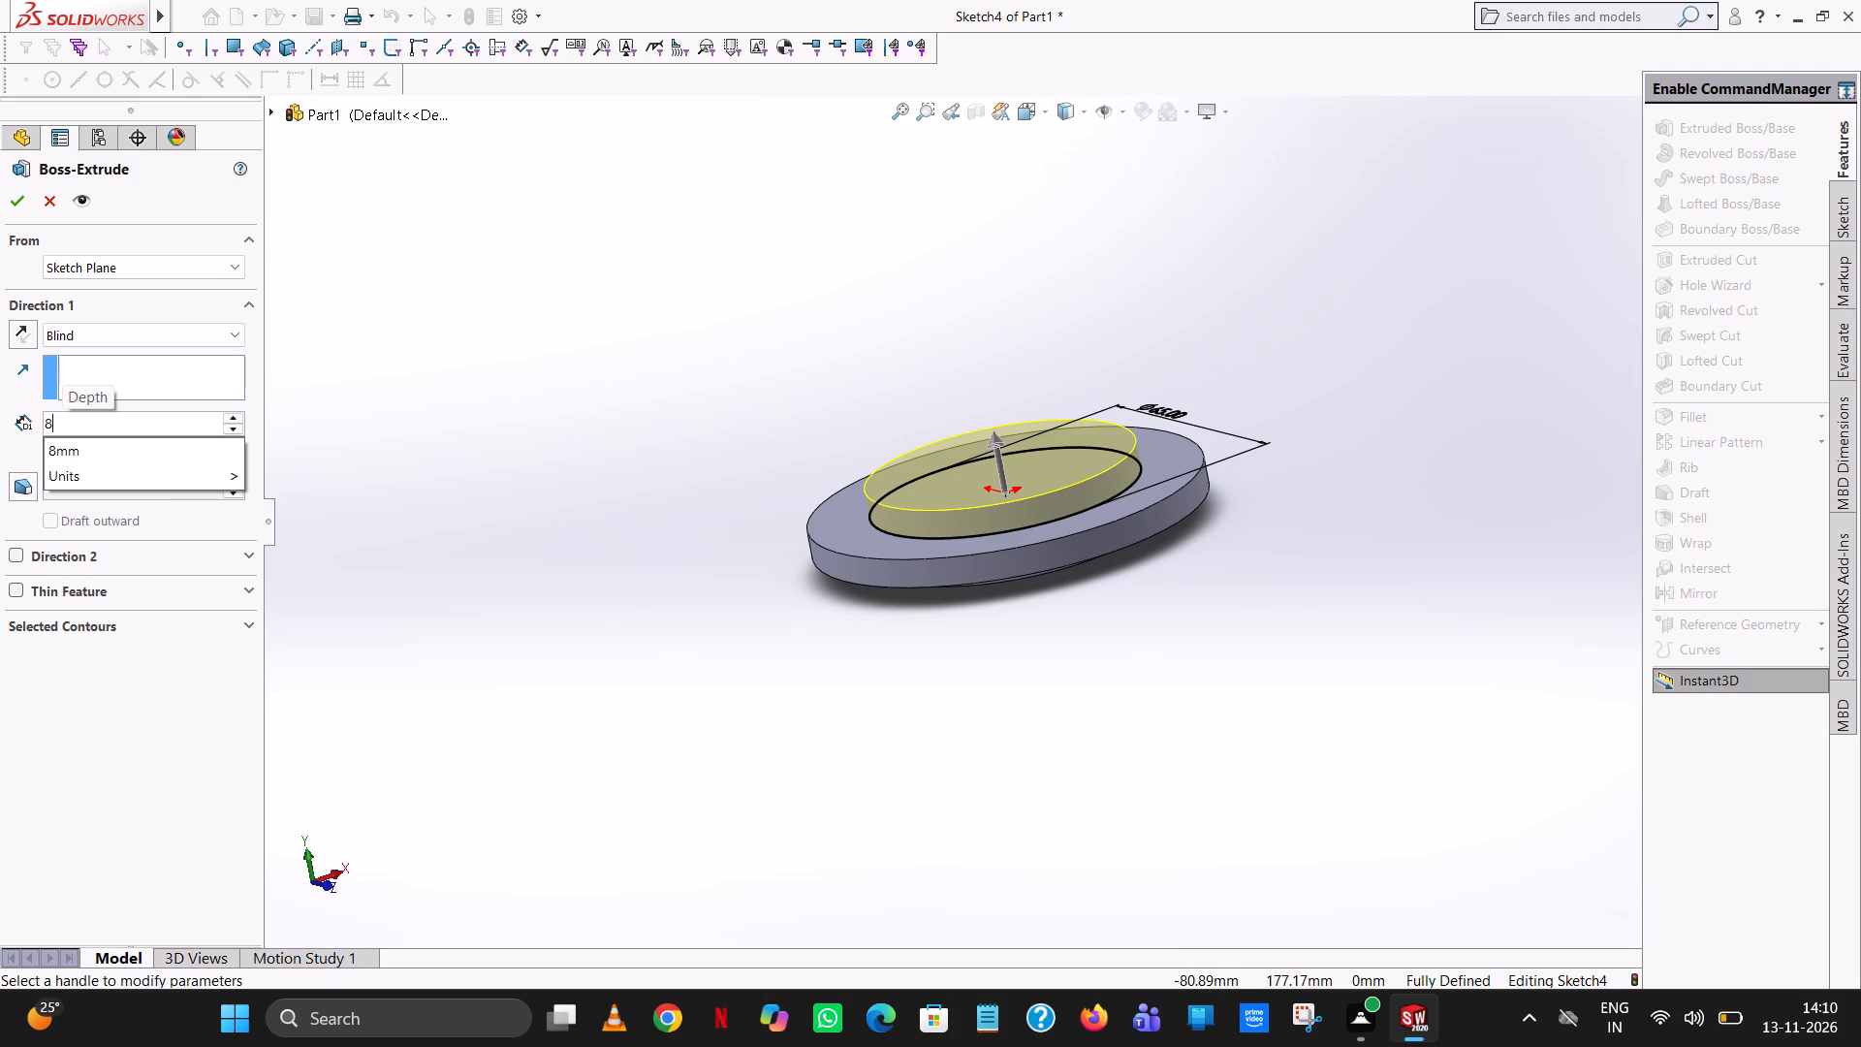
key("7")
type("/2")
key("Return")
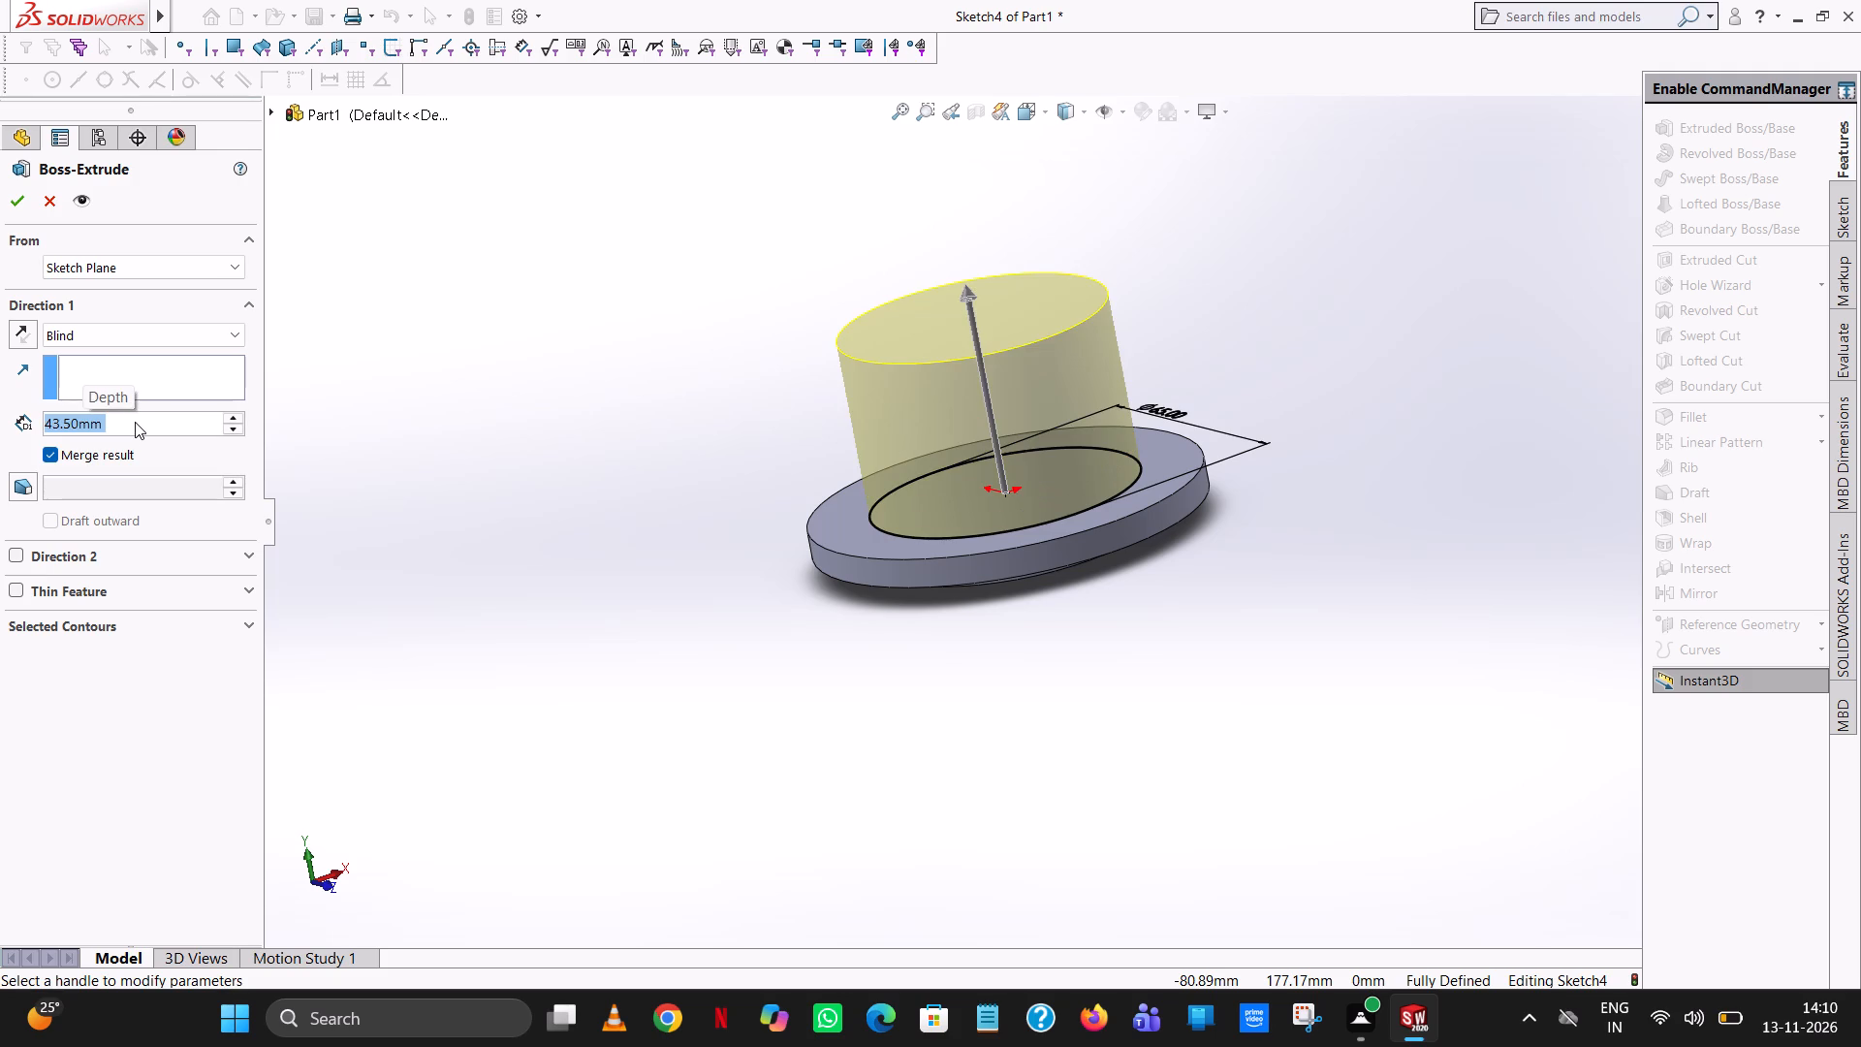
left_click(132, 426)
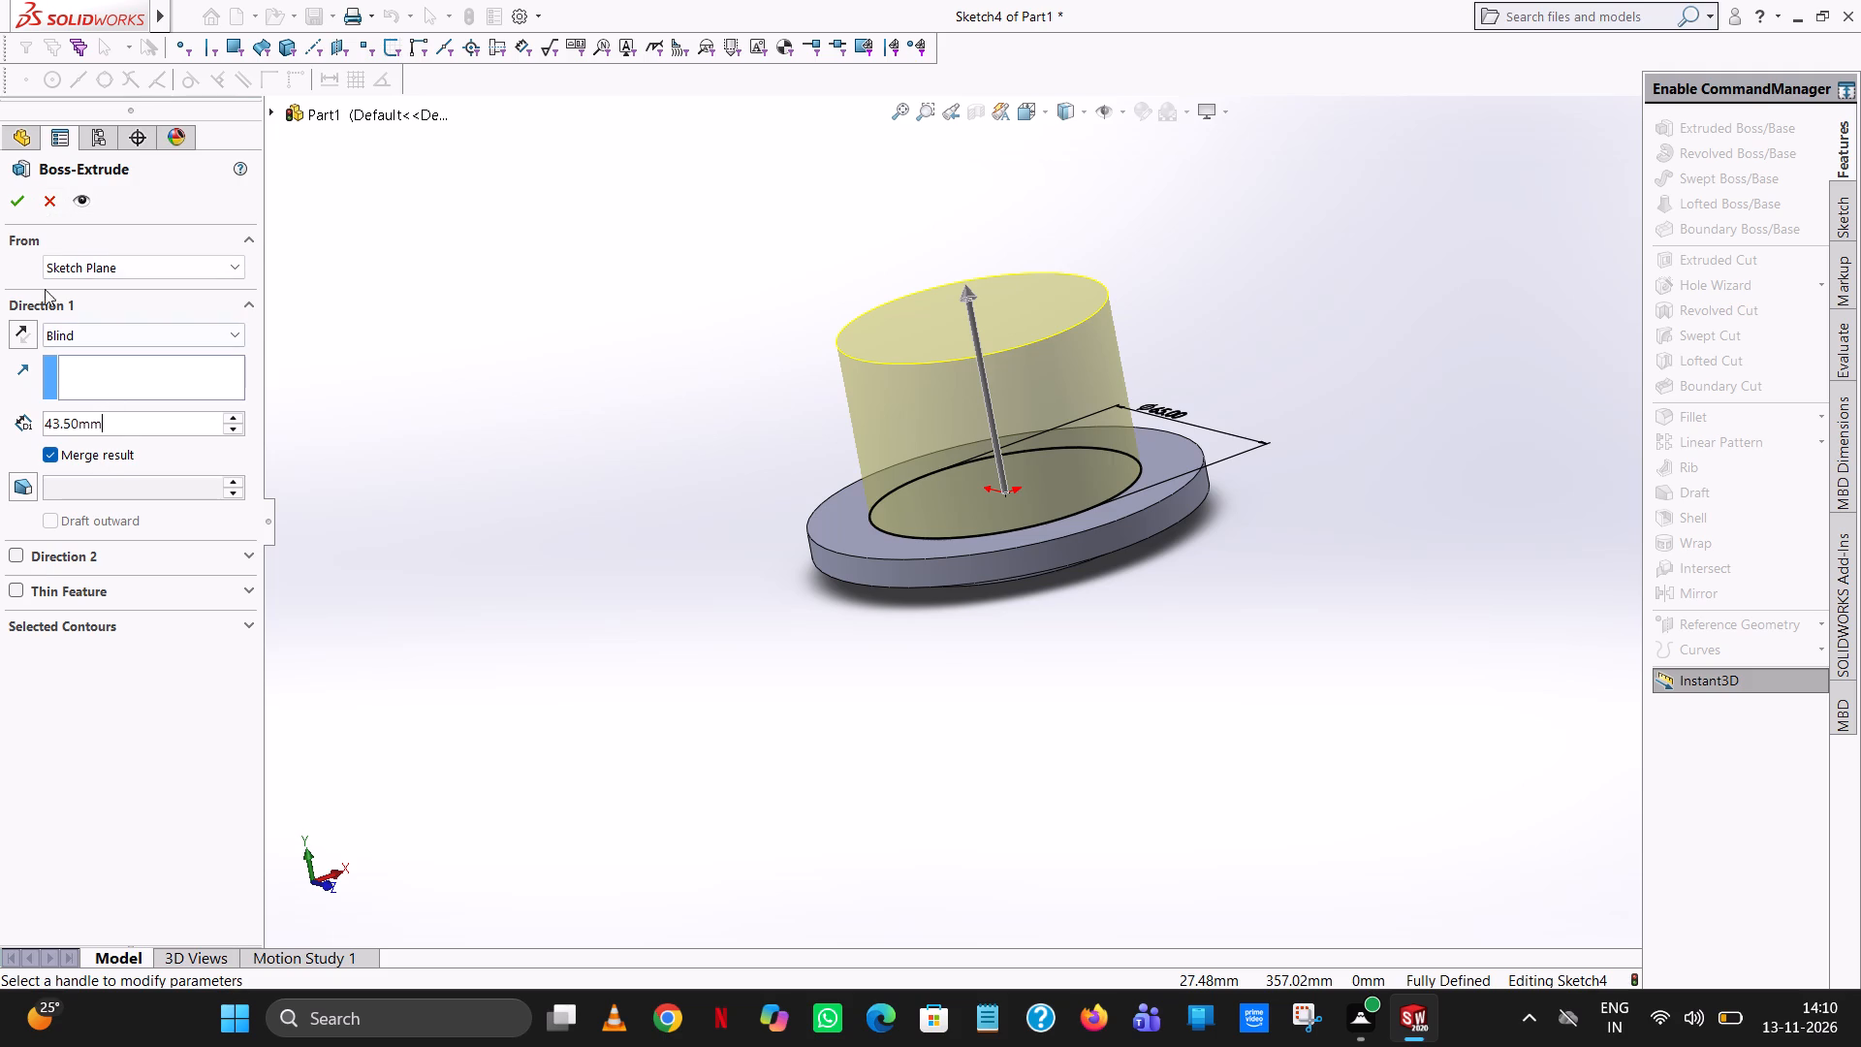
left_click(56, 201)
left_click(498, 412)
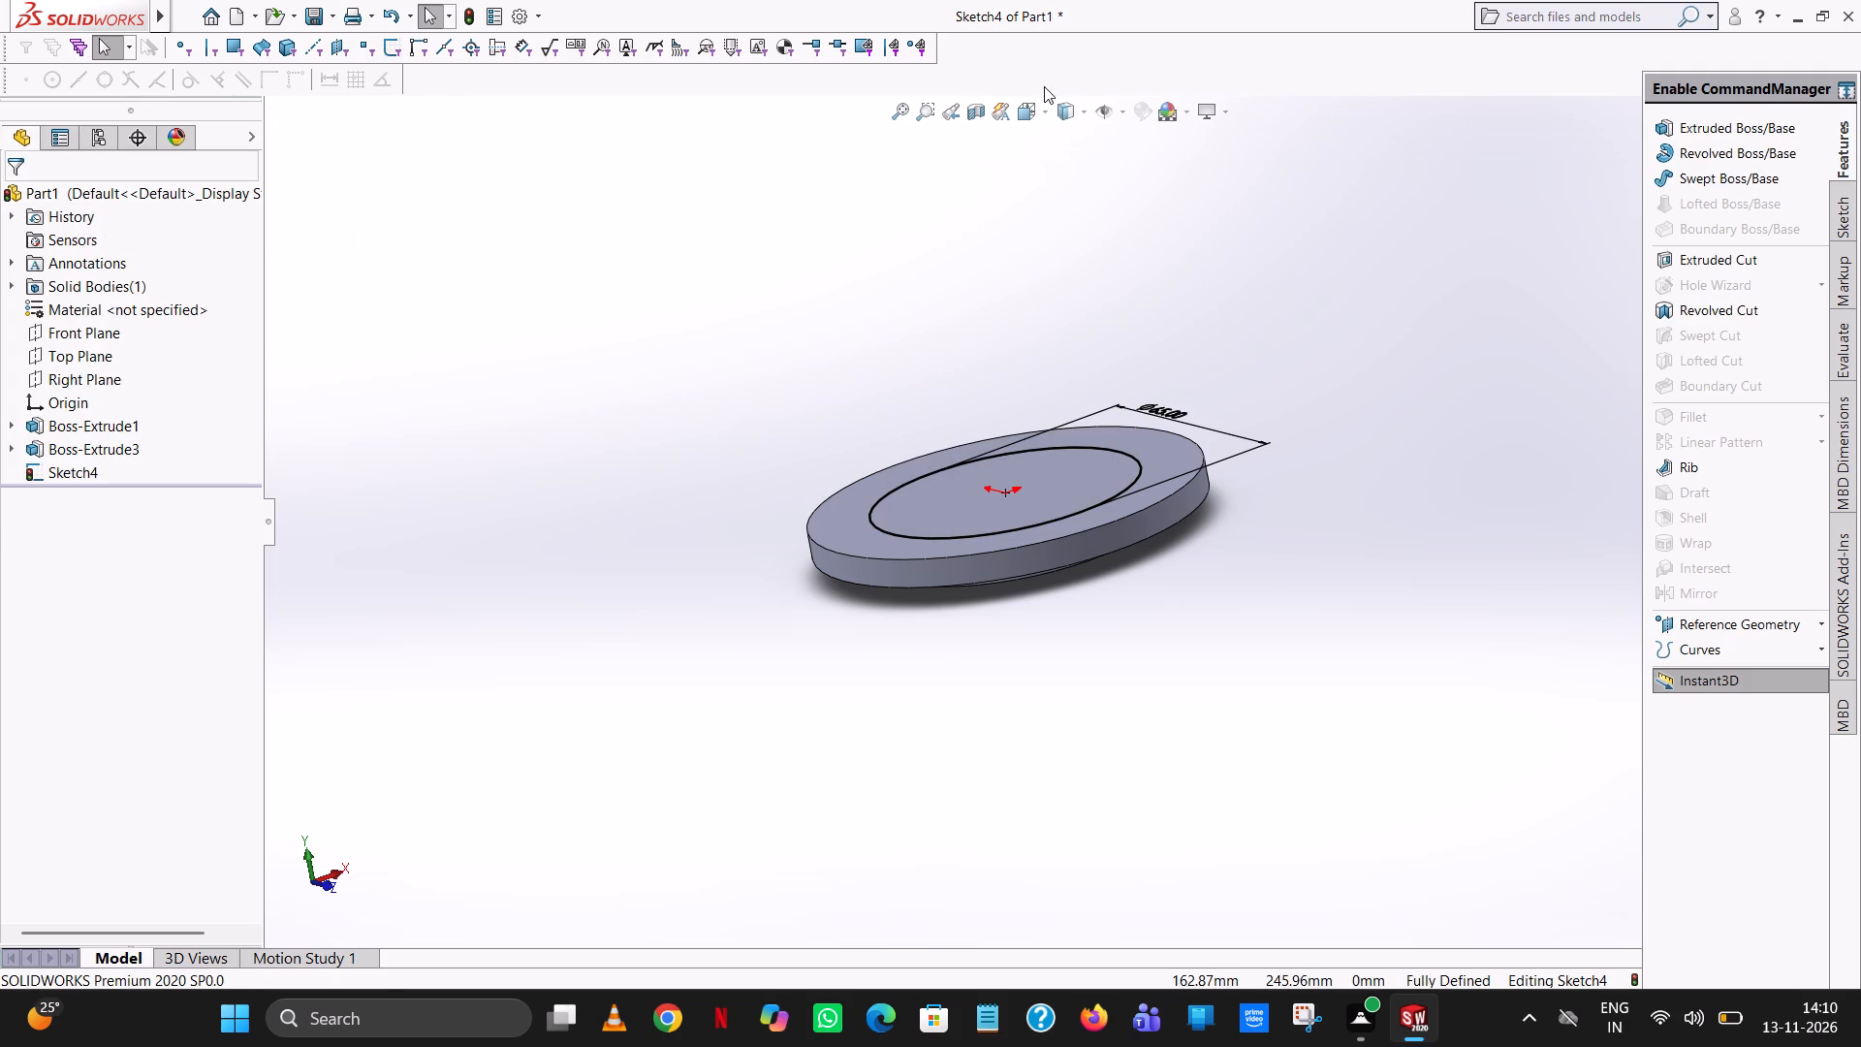
Extrude the 65 mm circle upward from the disc as a merged boss with a blind depth of 37 mm, half of 87-6-7.
middle_click_drag(1071, 580, 1052, 464)
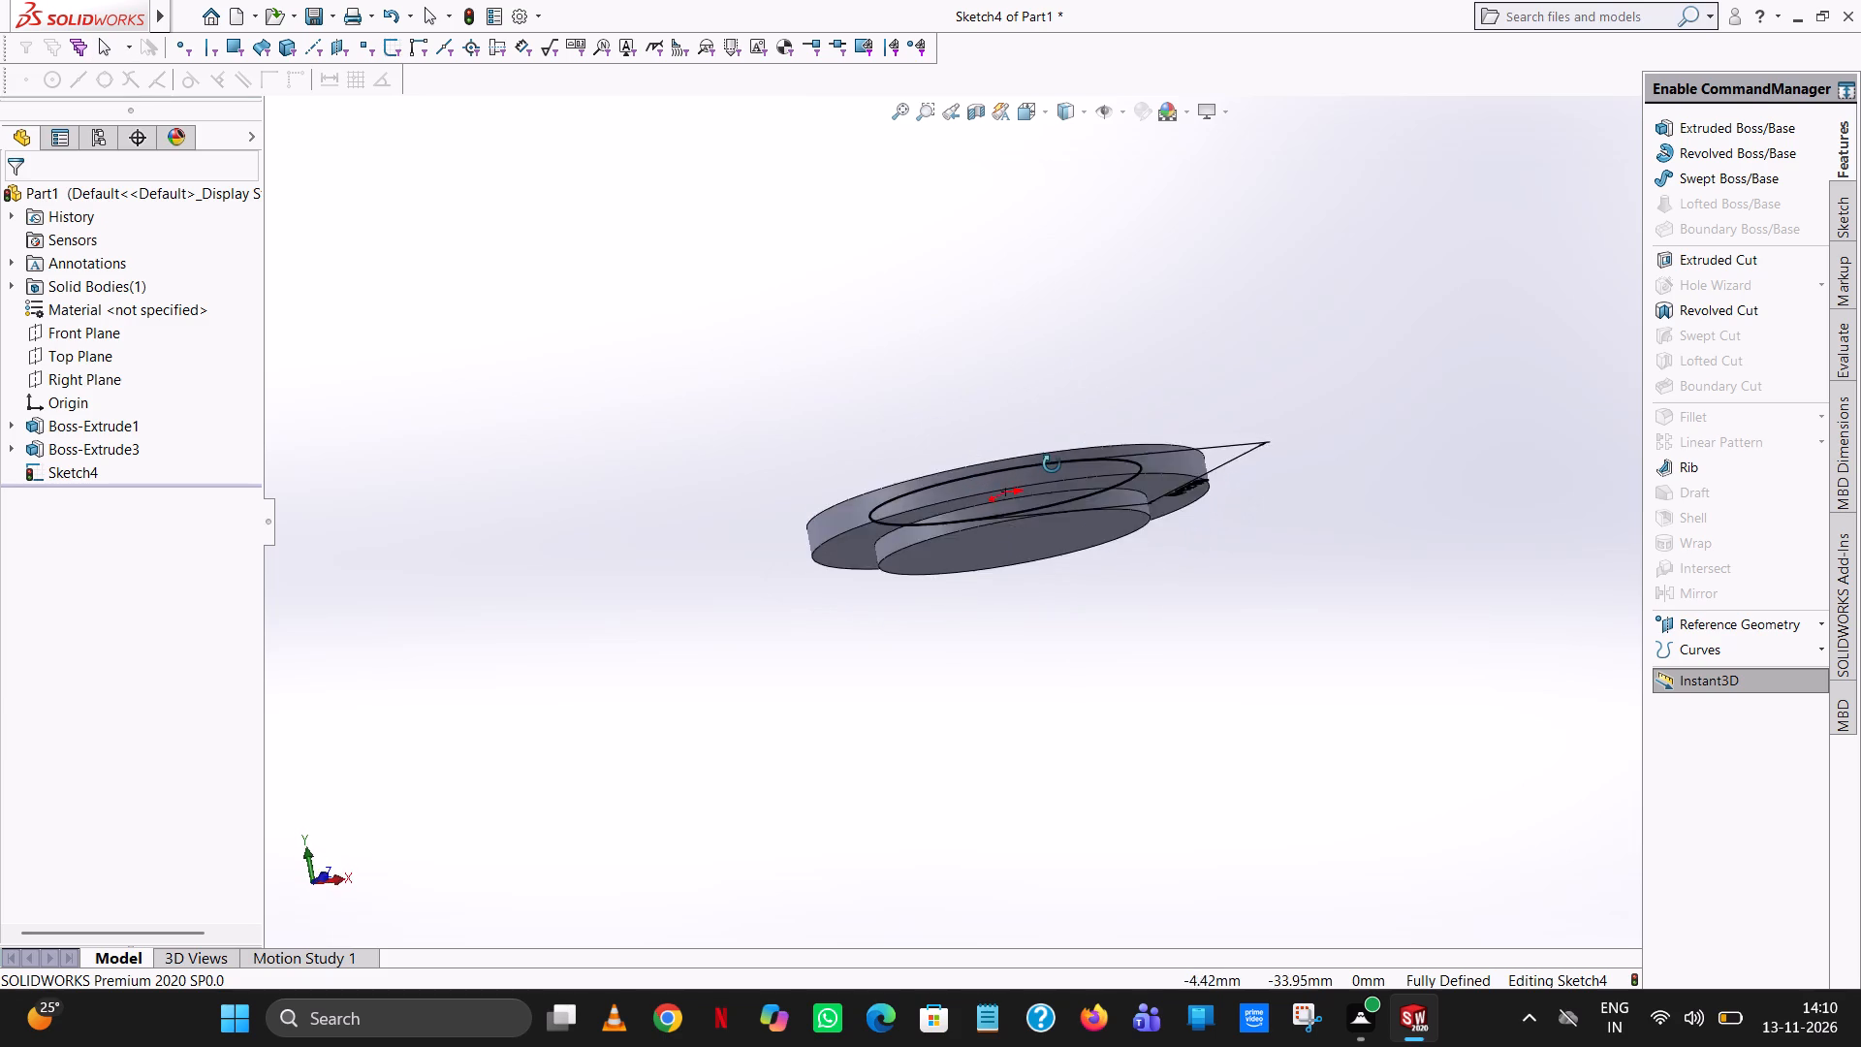
middle_click_drag(1052, 464, 1010, 522)
scroll(1010, 522, "up", 1)
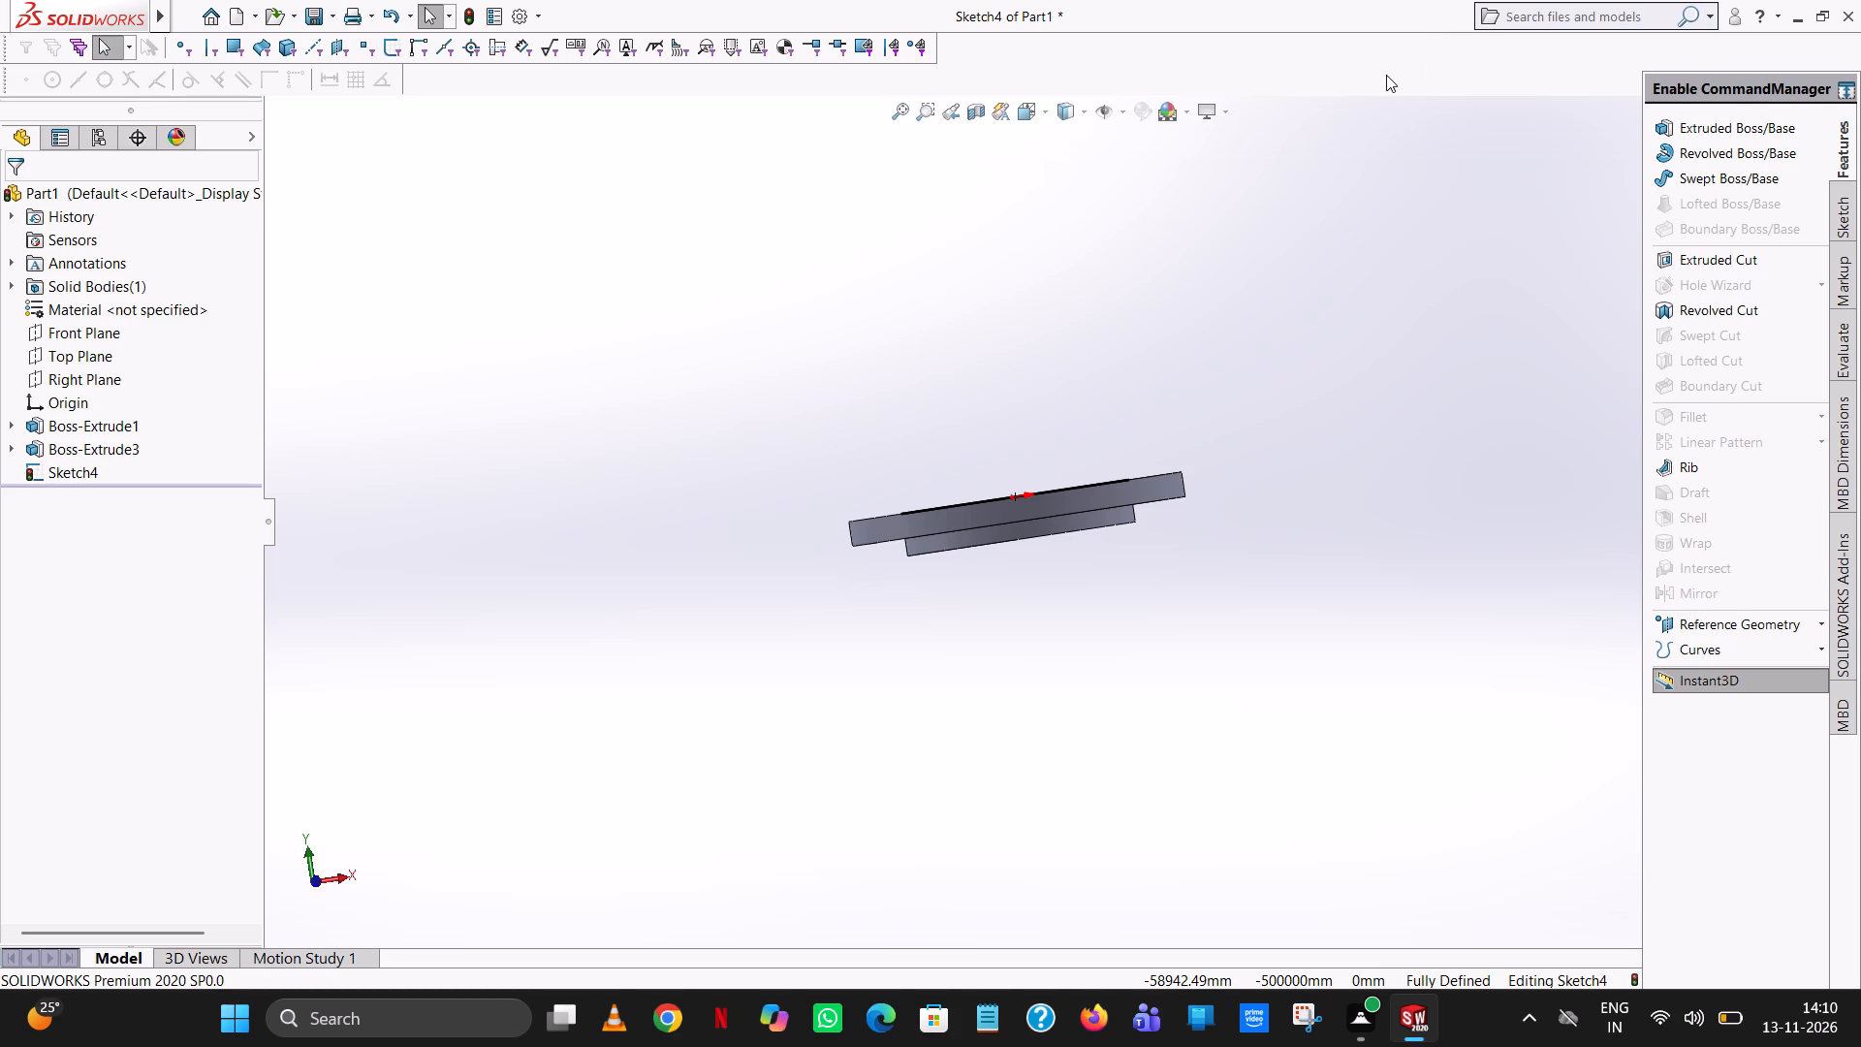
left_click(1839, 147)
left_click(1749, 131)
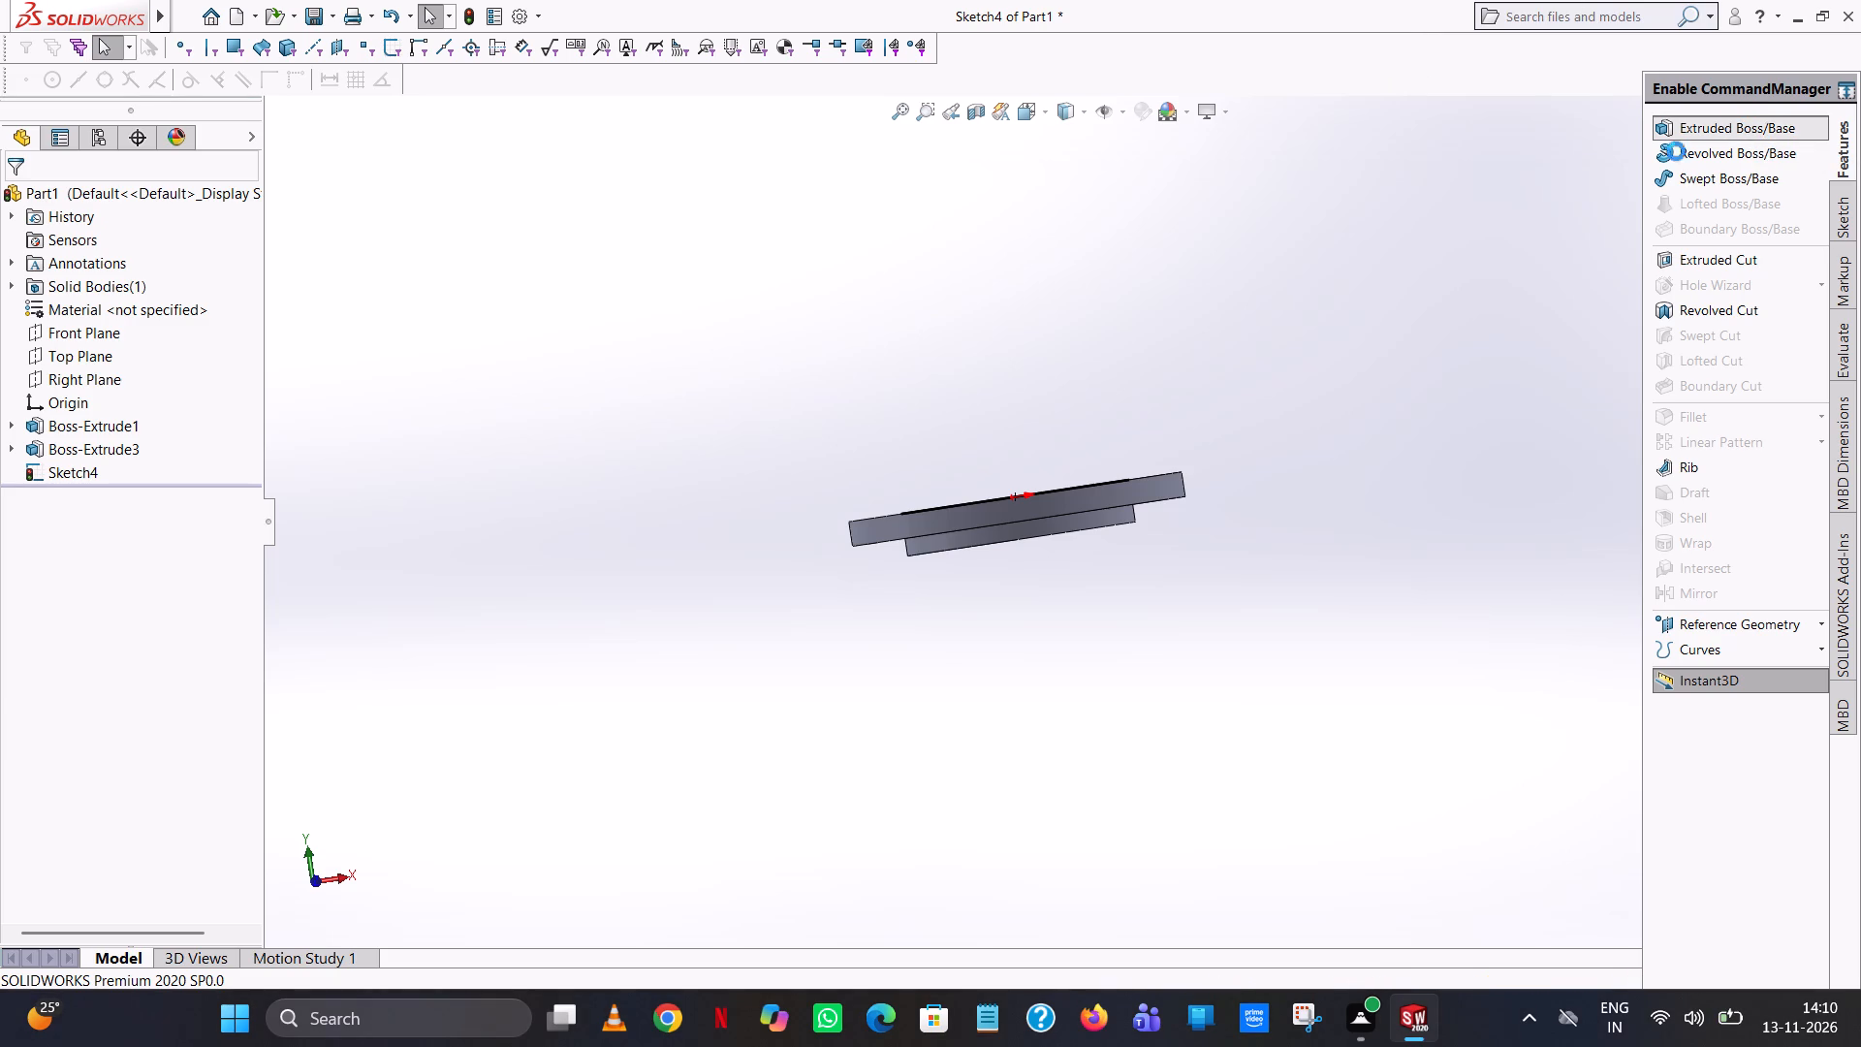
middle_click_drag(715, 409, 716, 470)
scroll(716, 470, "up", 1)
double_click(124, 428)
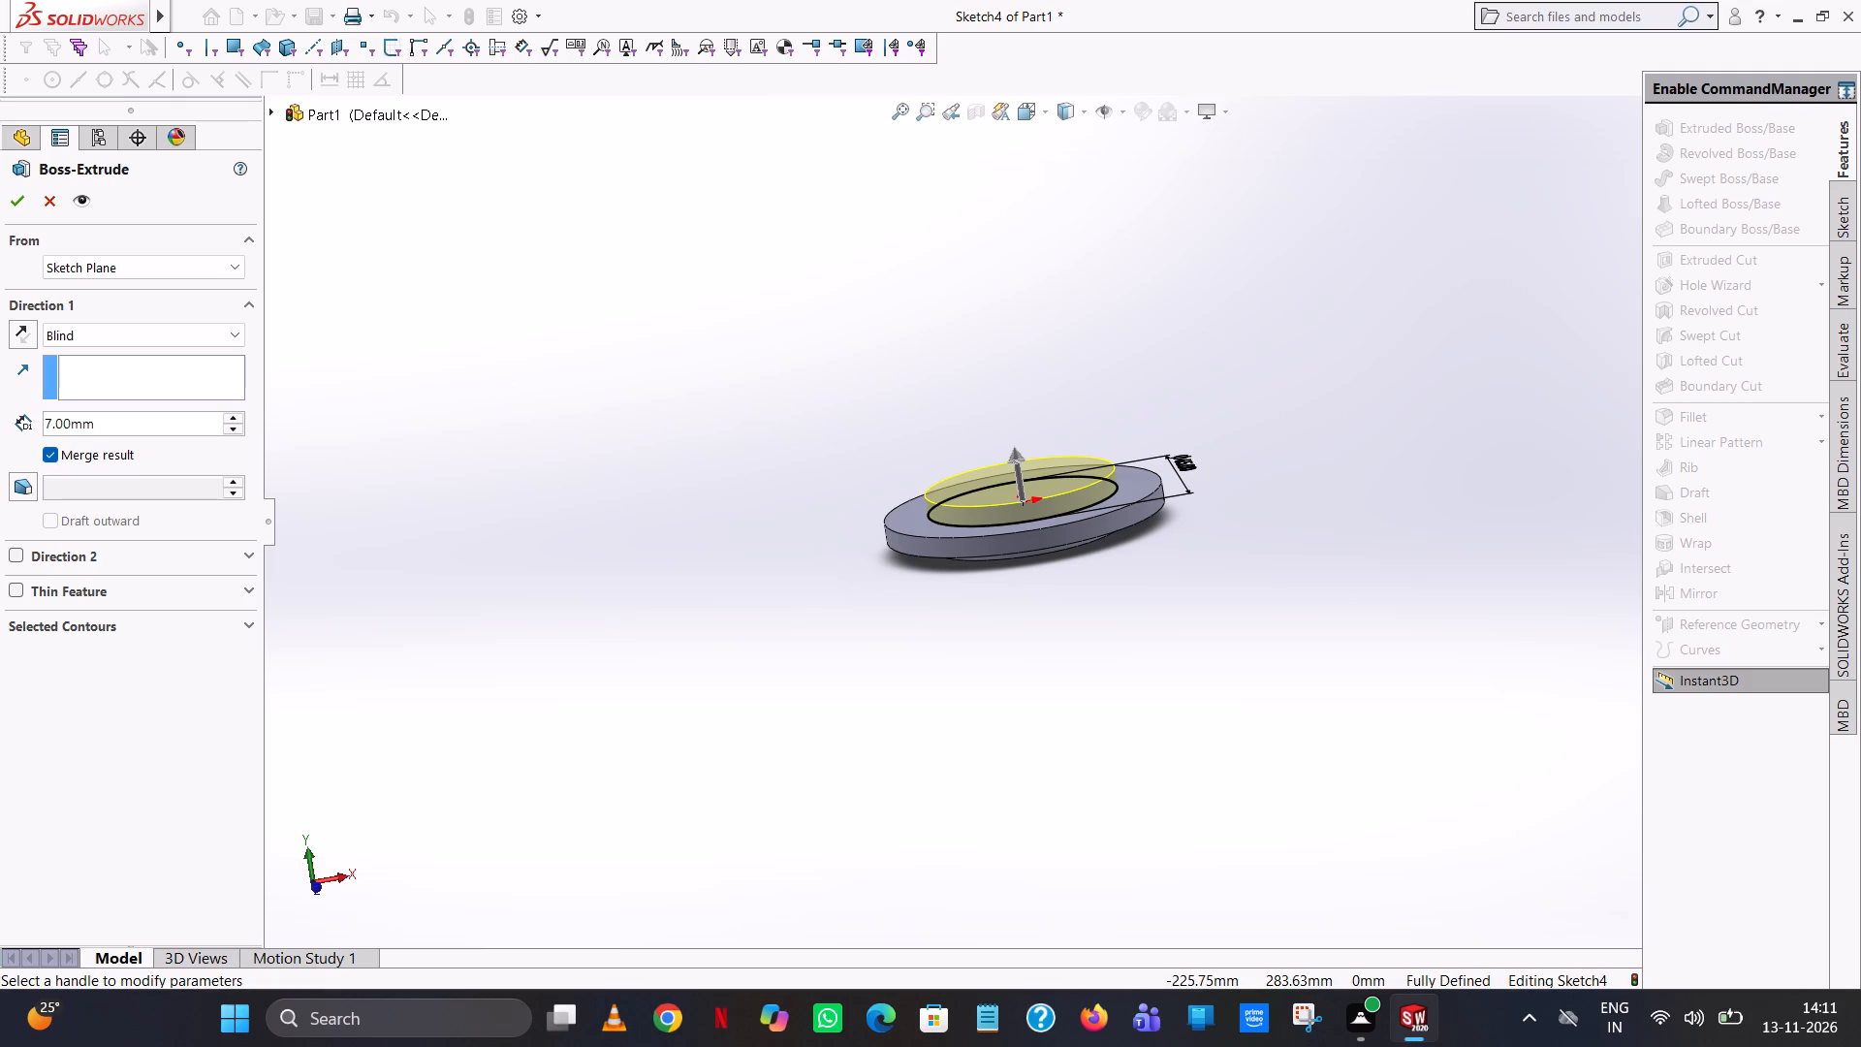
type("87")
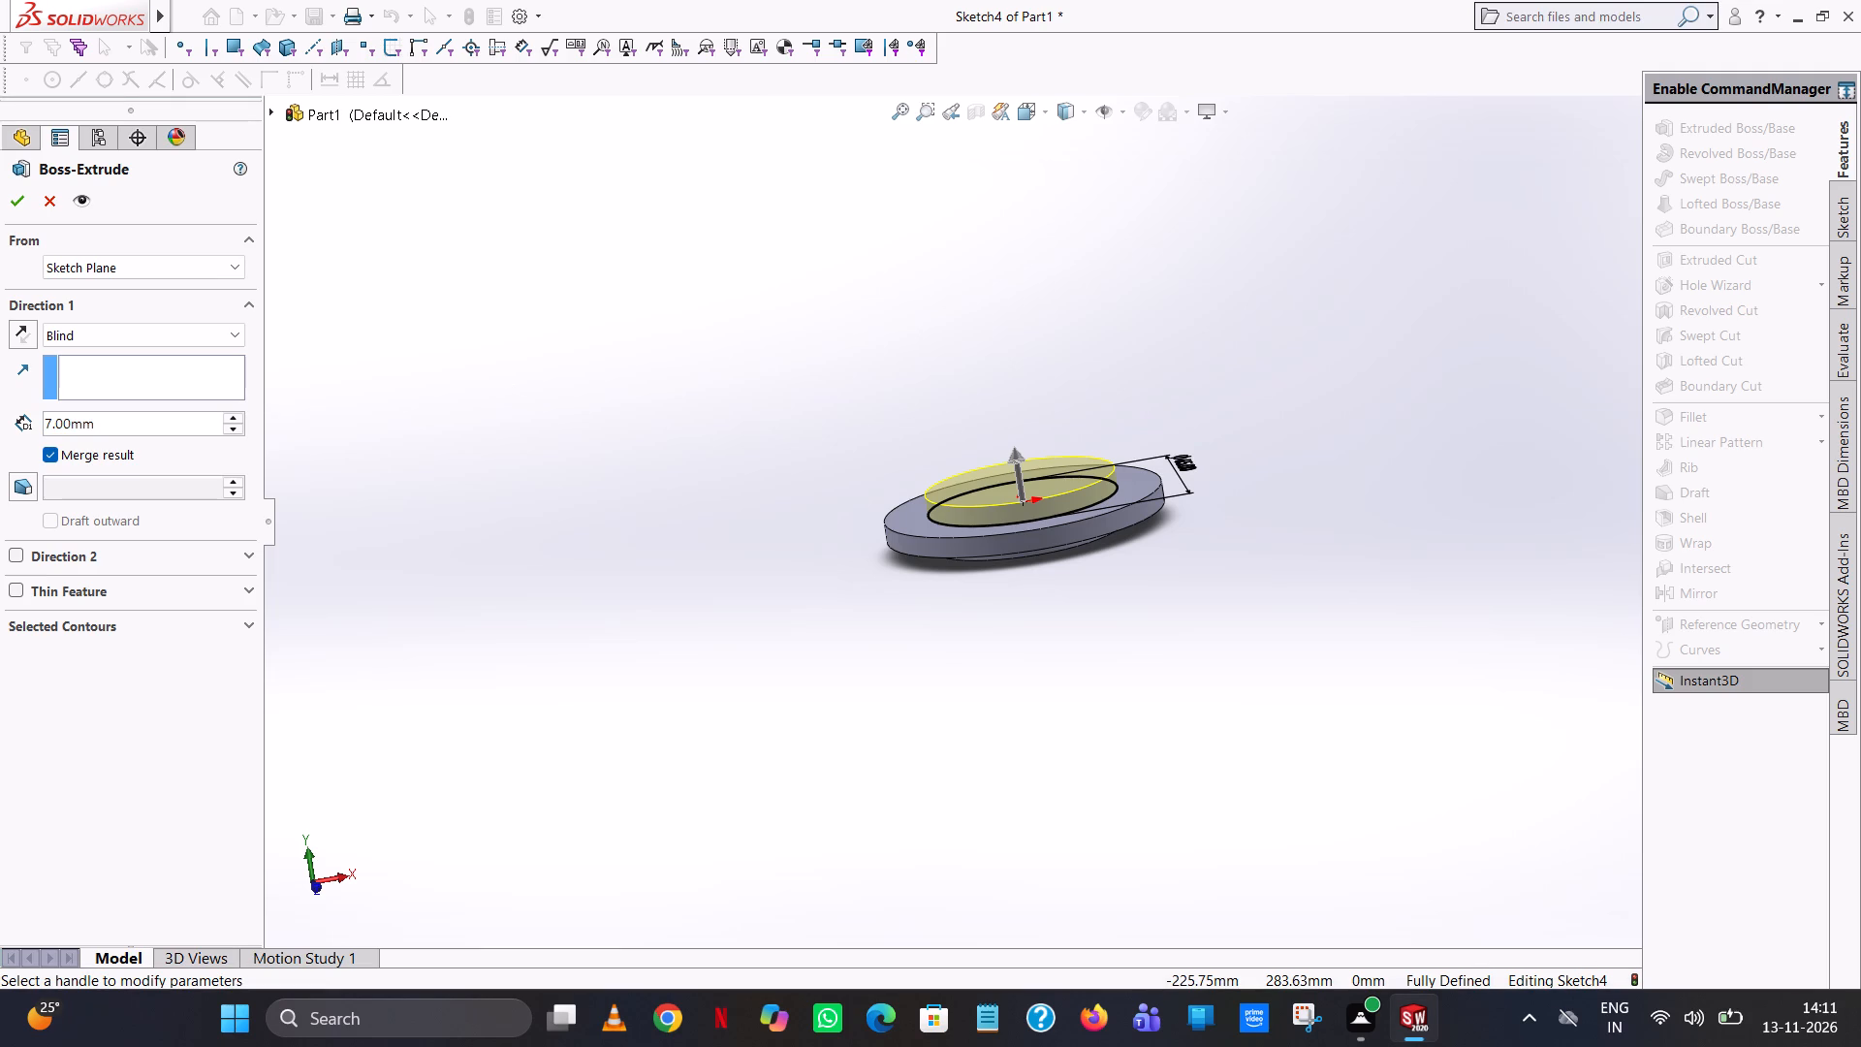
double_click(122, 428)
type("87")
key("minus")
key("6")
type("-7")
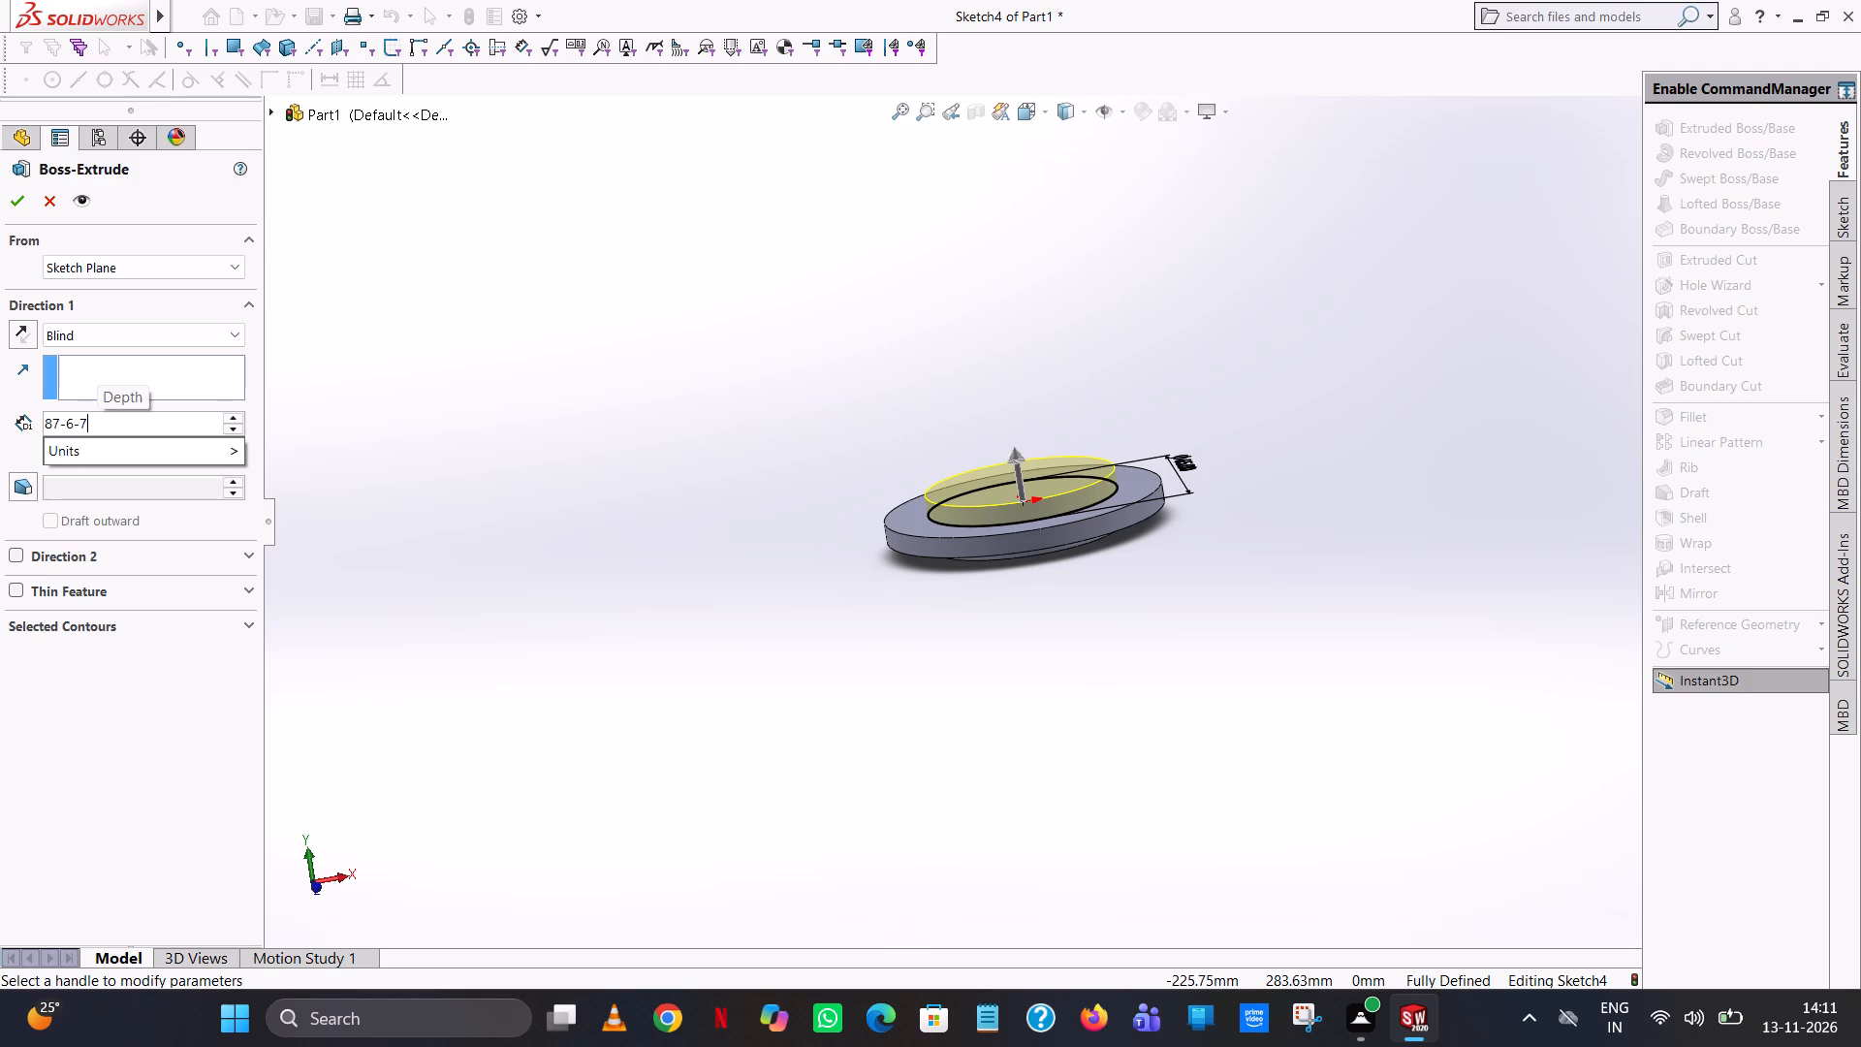
left_click(423, 347)
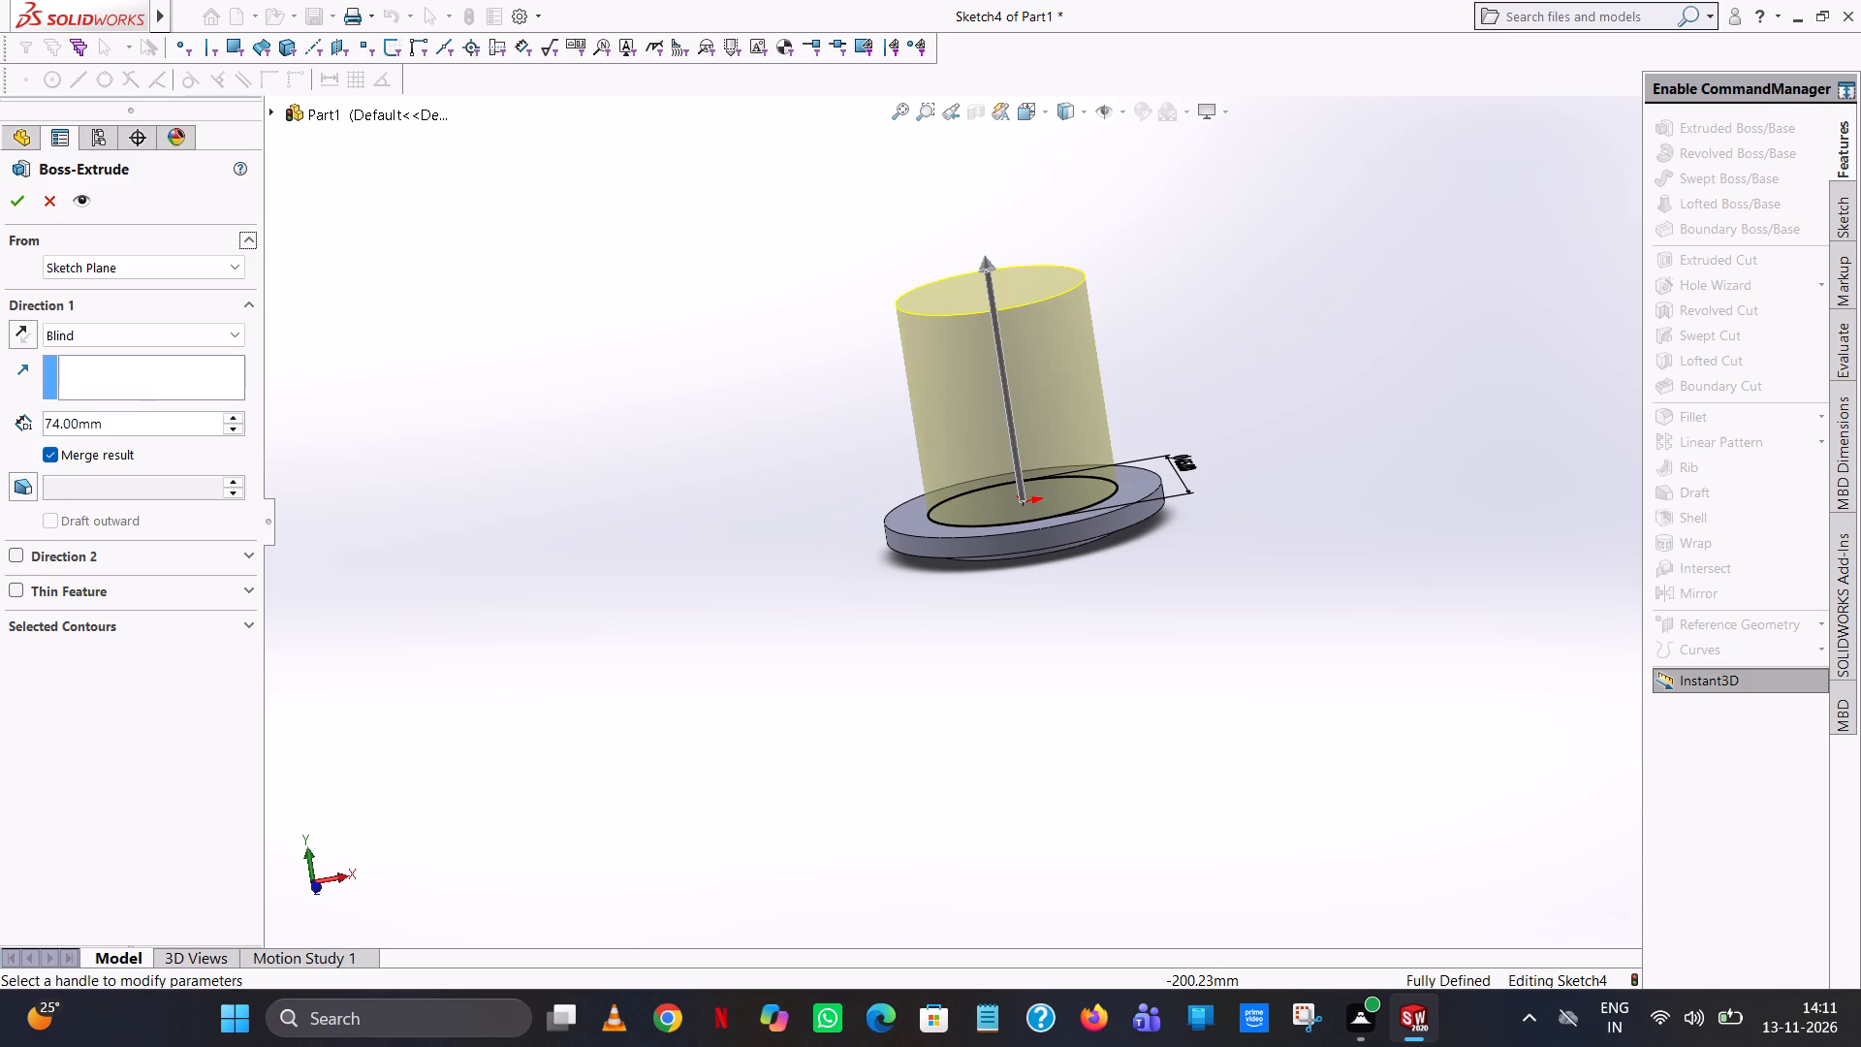
left_click(136, 420)
type("/2")
key("Return")
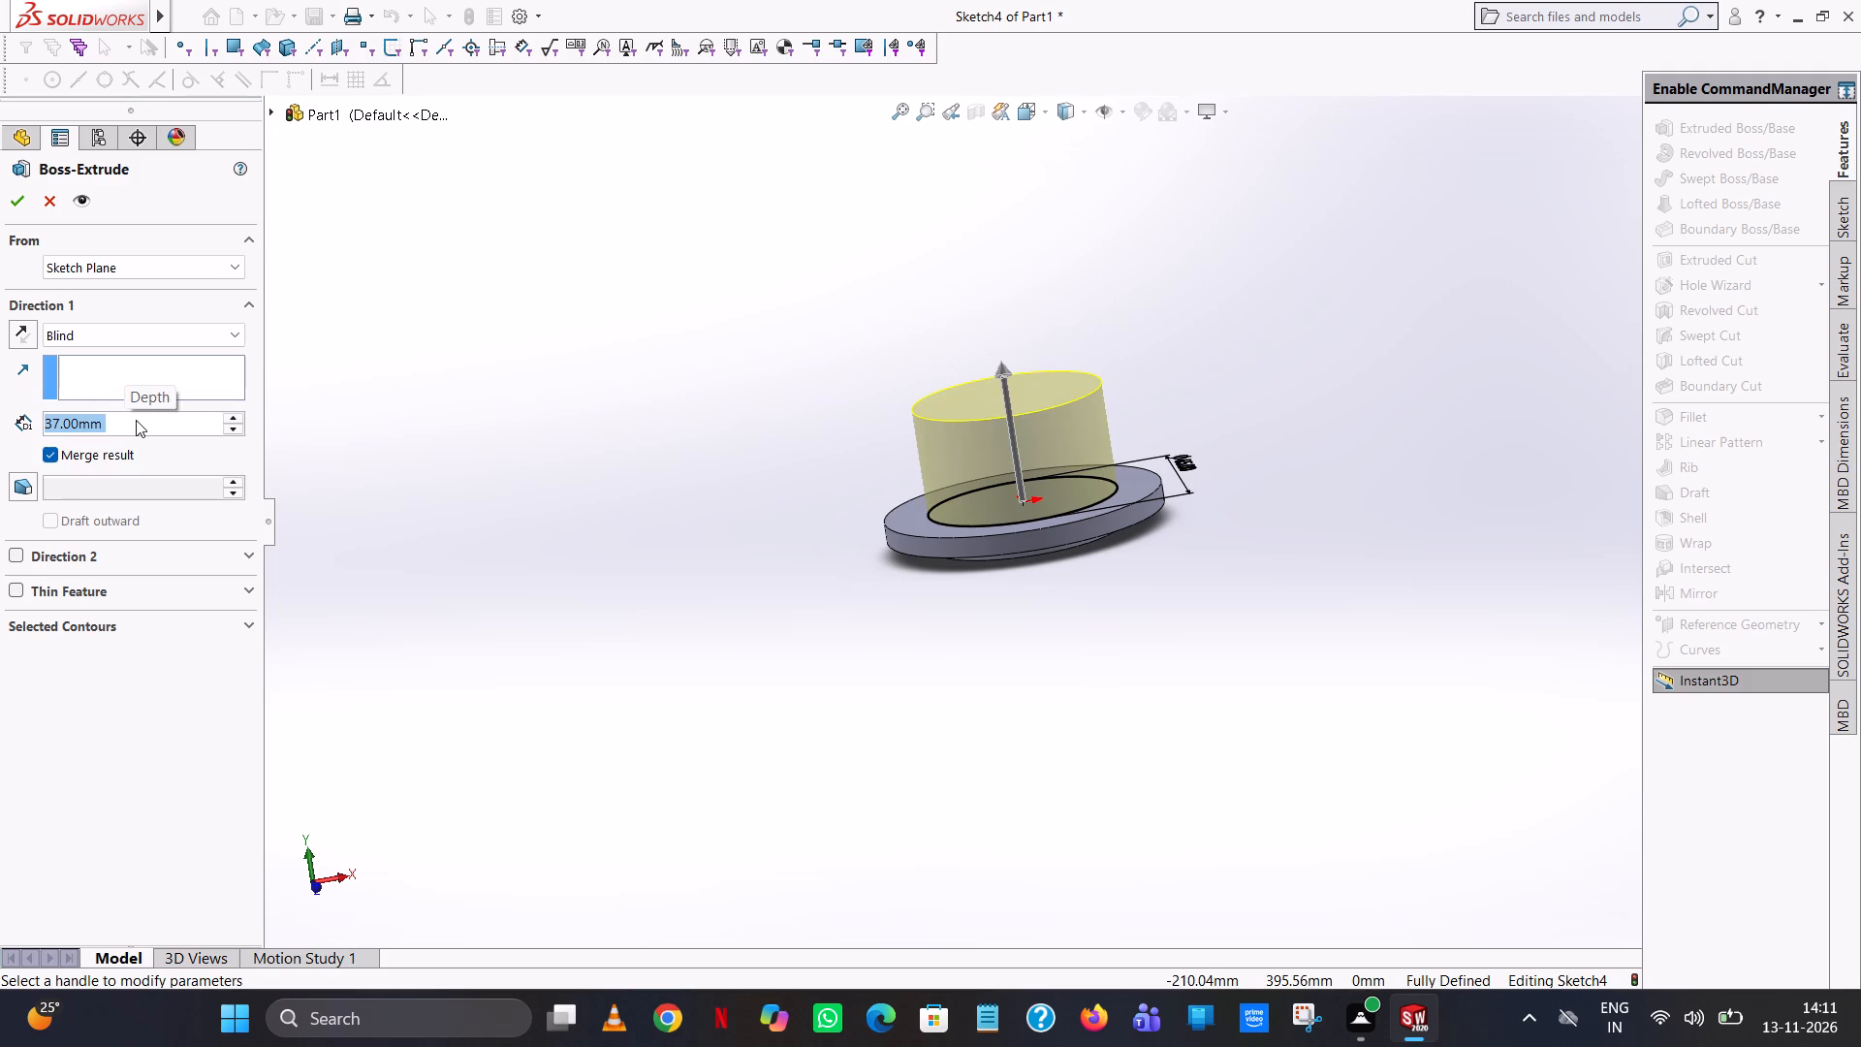
left_click(10, 194)
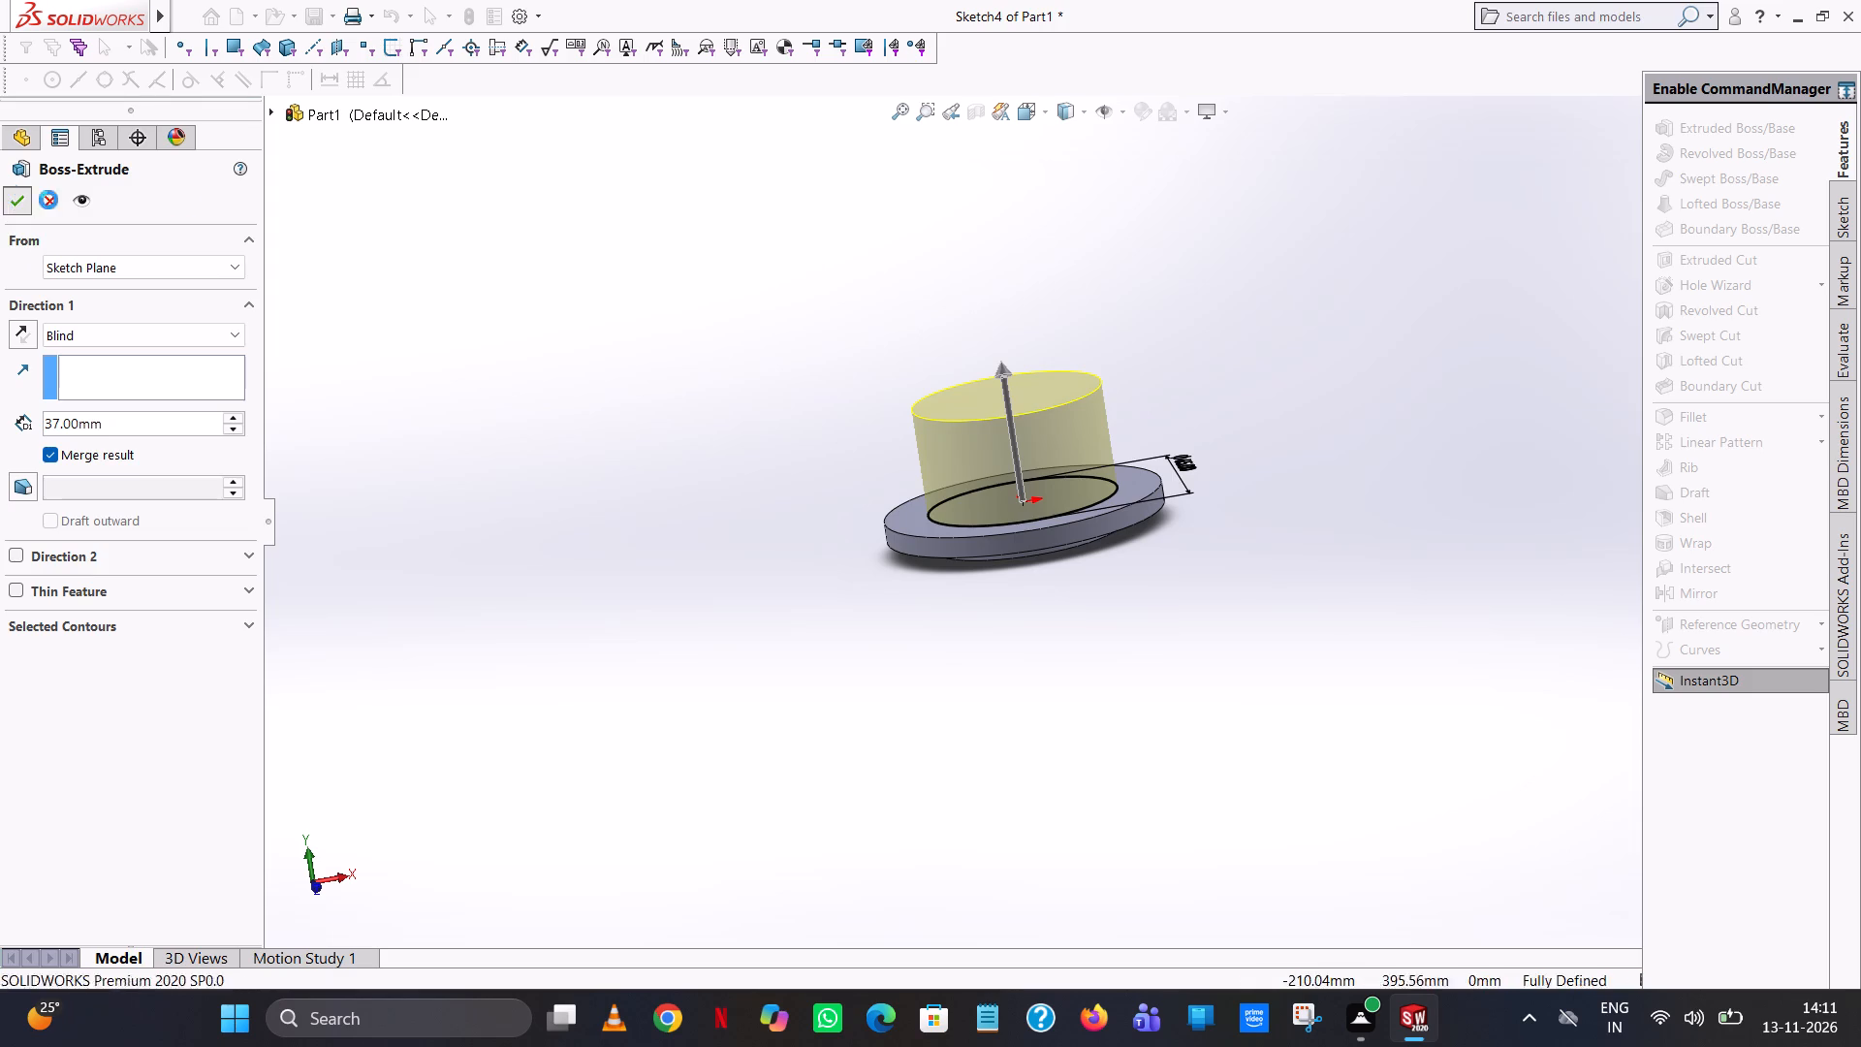
left_click(1136, 350)
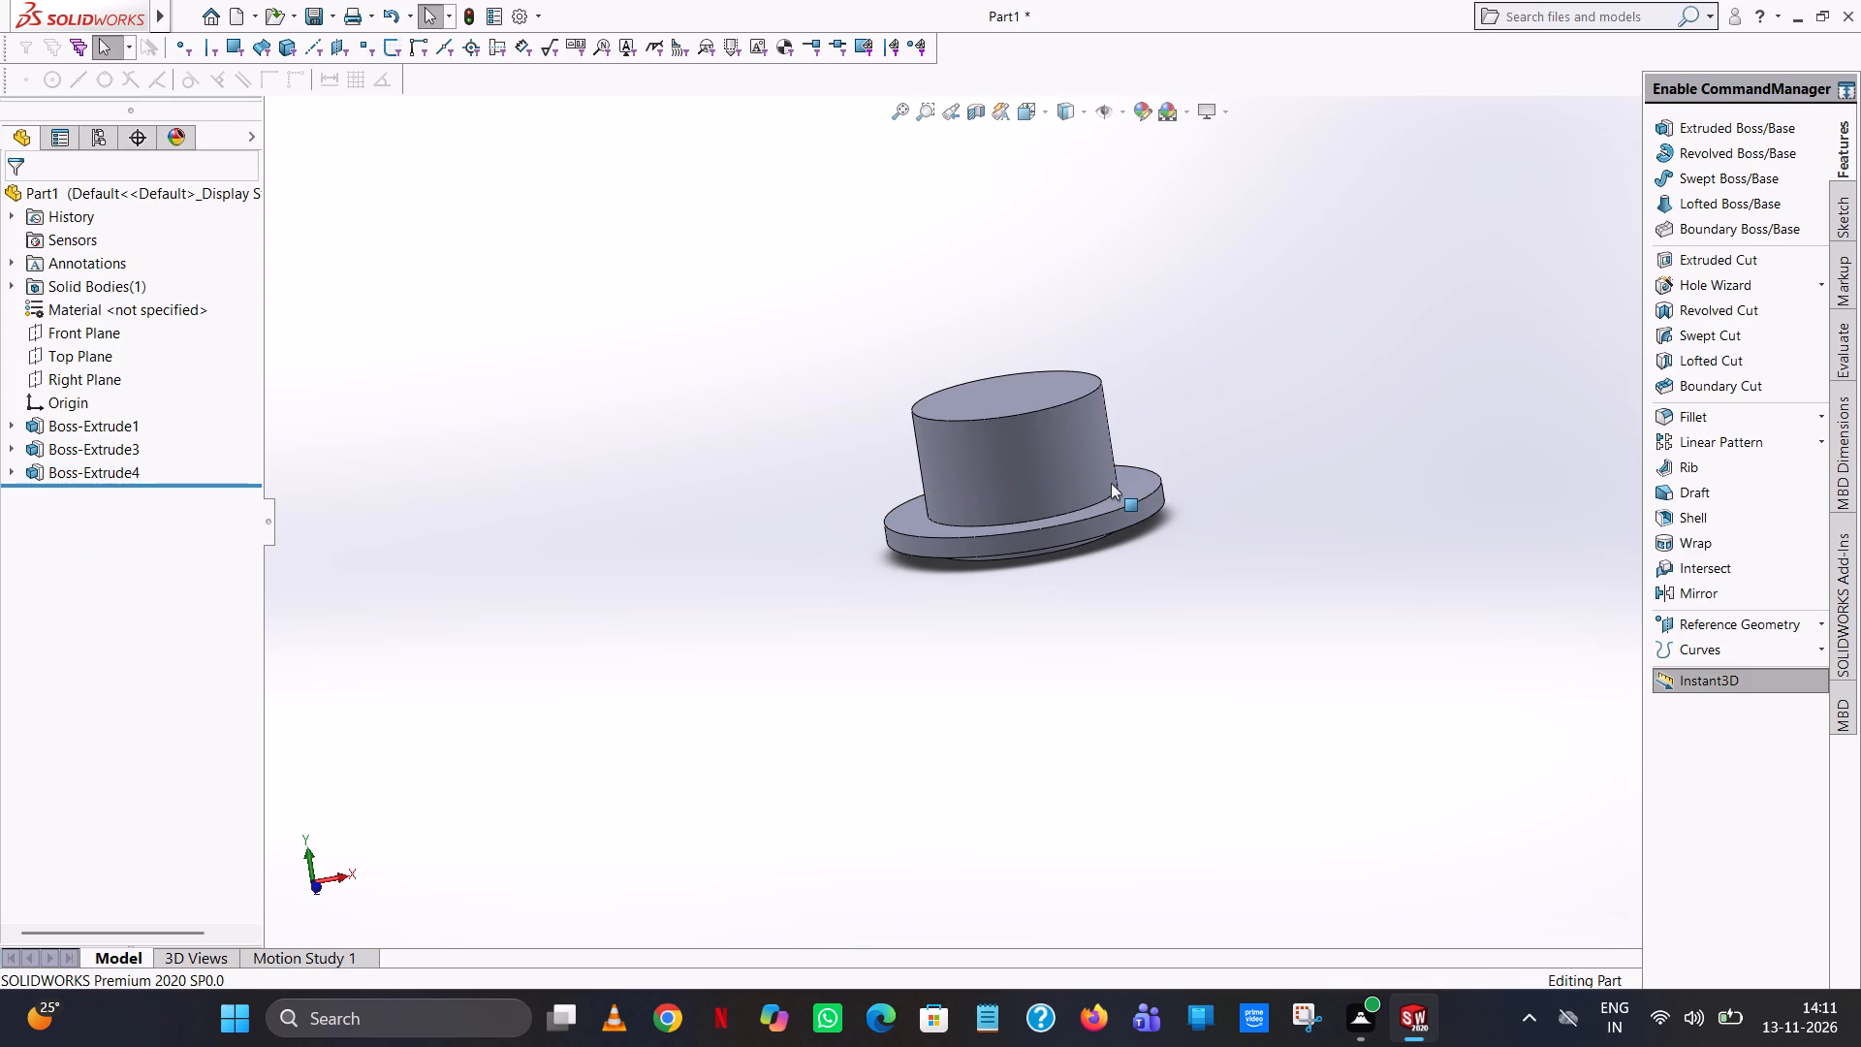
Open a sketch on the Front Plane, face it from the front, and stretch the plane's displayed boundary upward above the cylinder.
middle_click_drag(1082, 481, 1081, 481)
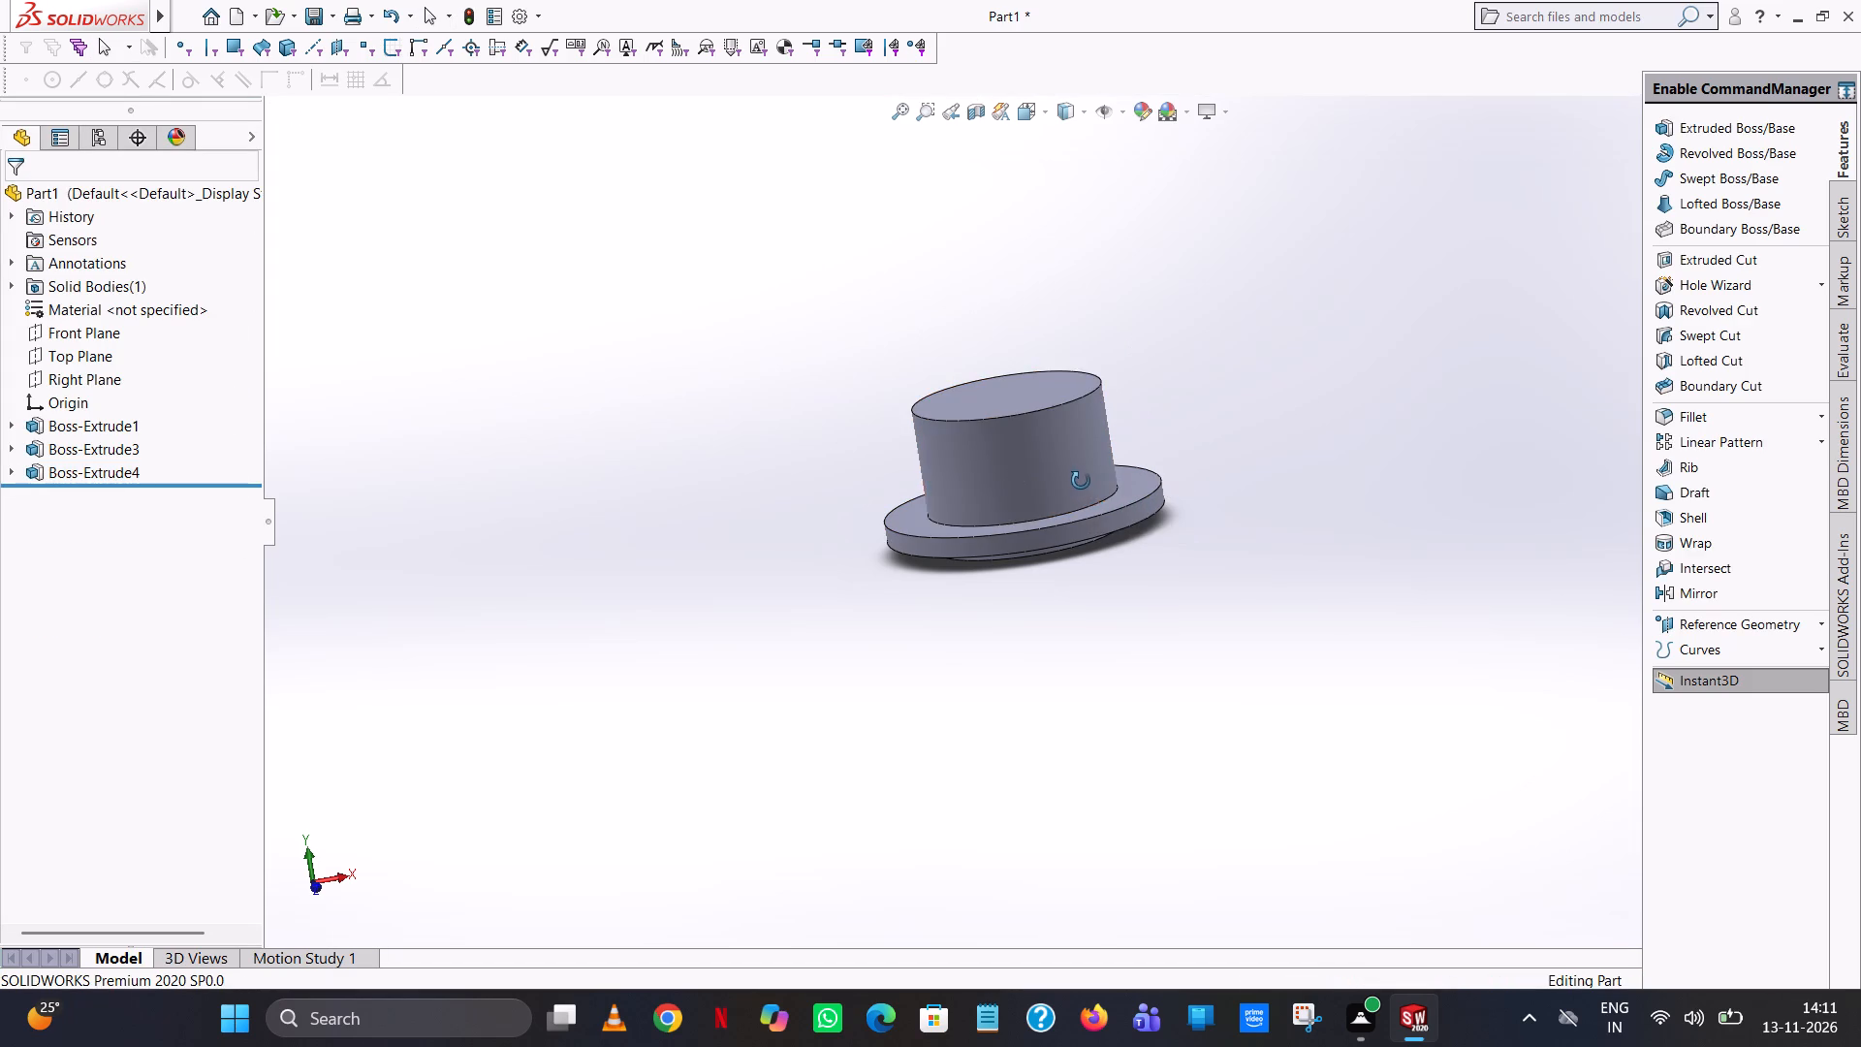
middle_click_drag(1081, 481, 1059, 446)
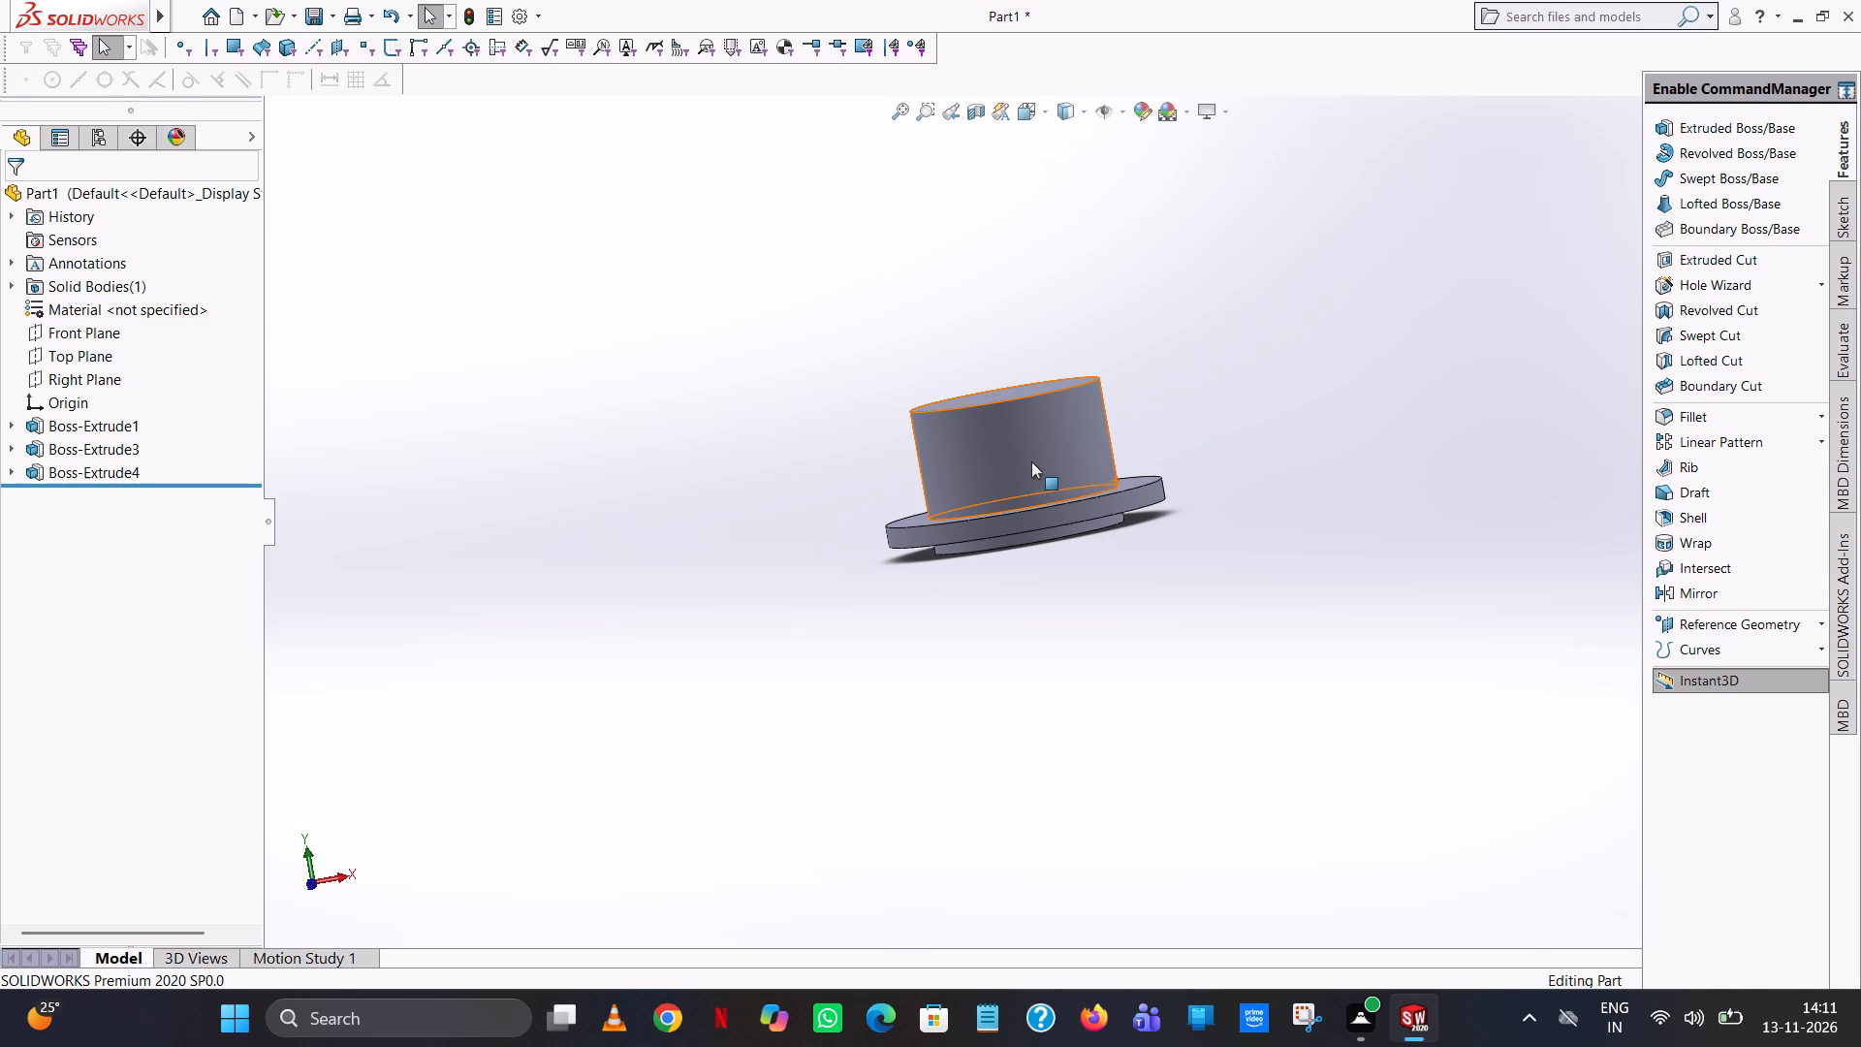
middle_click_drag(1221, 336, 1277, 336)
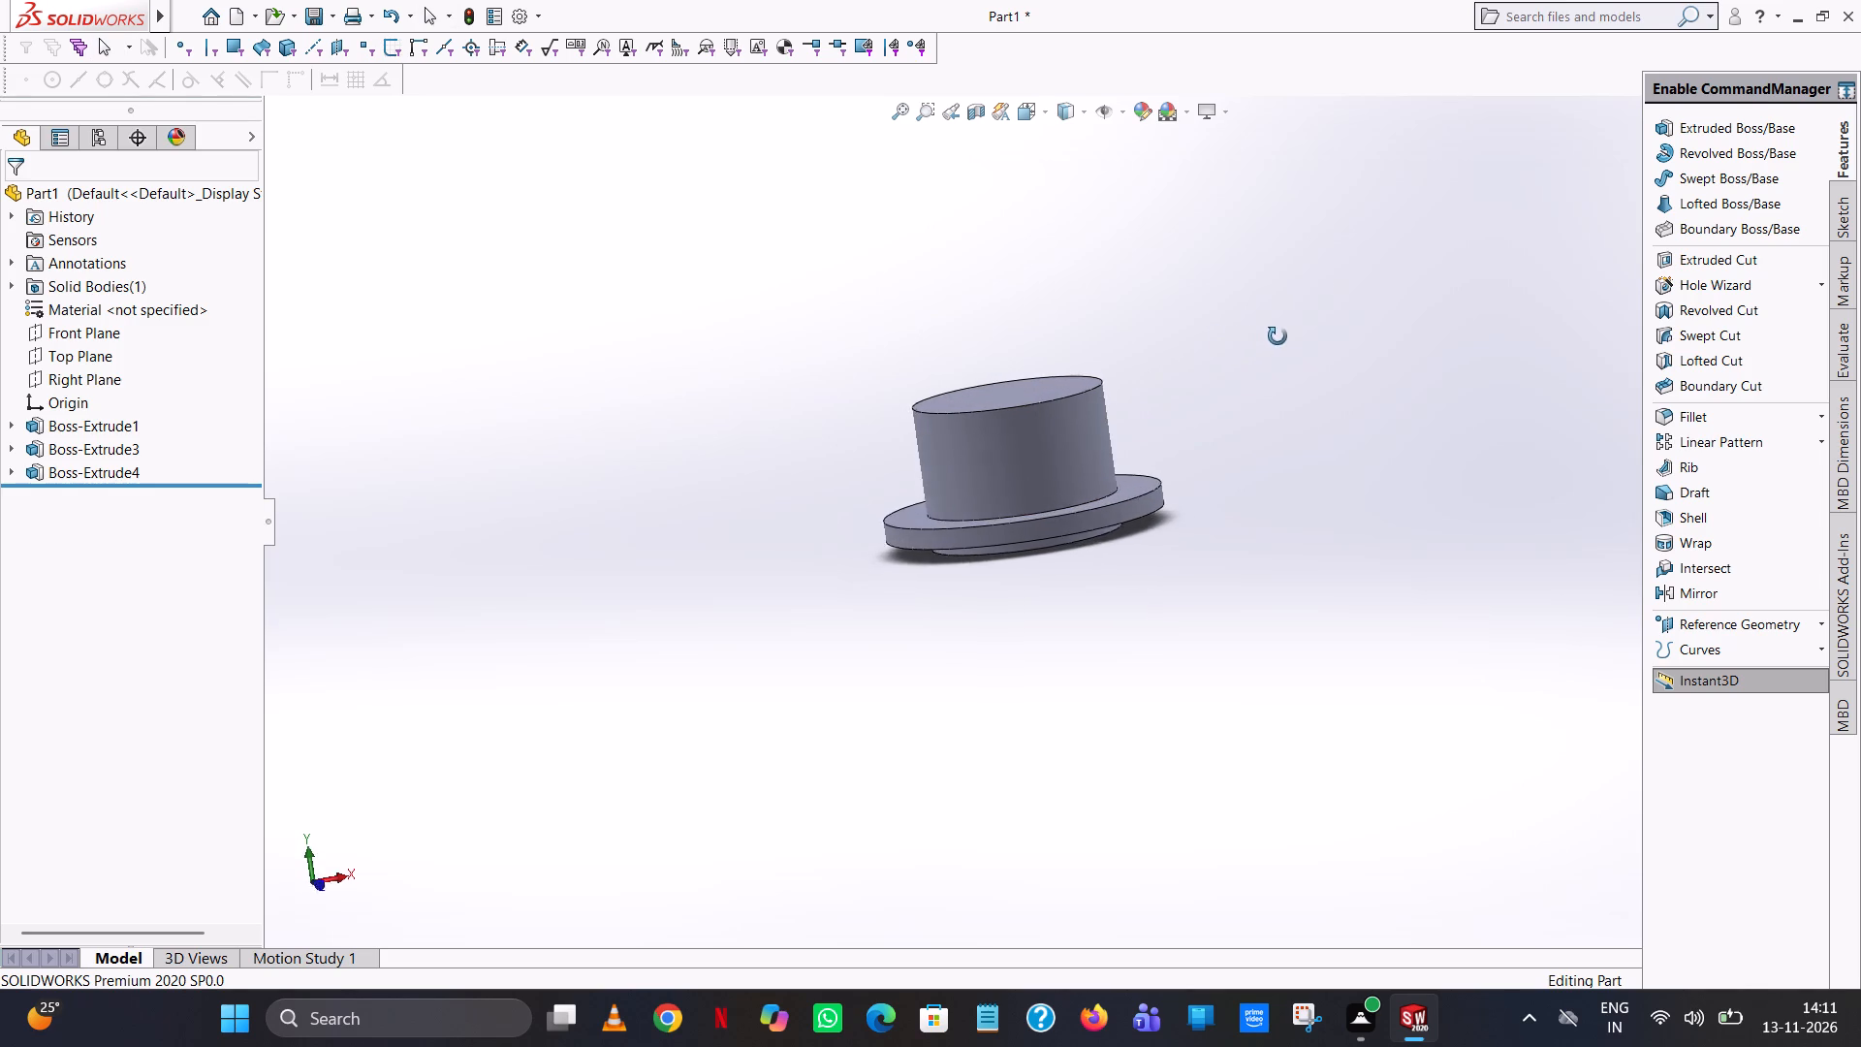
middle_click_drag(1277, 336, 1255, 313)
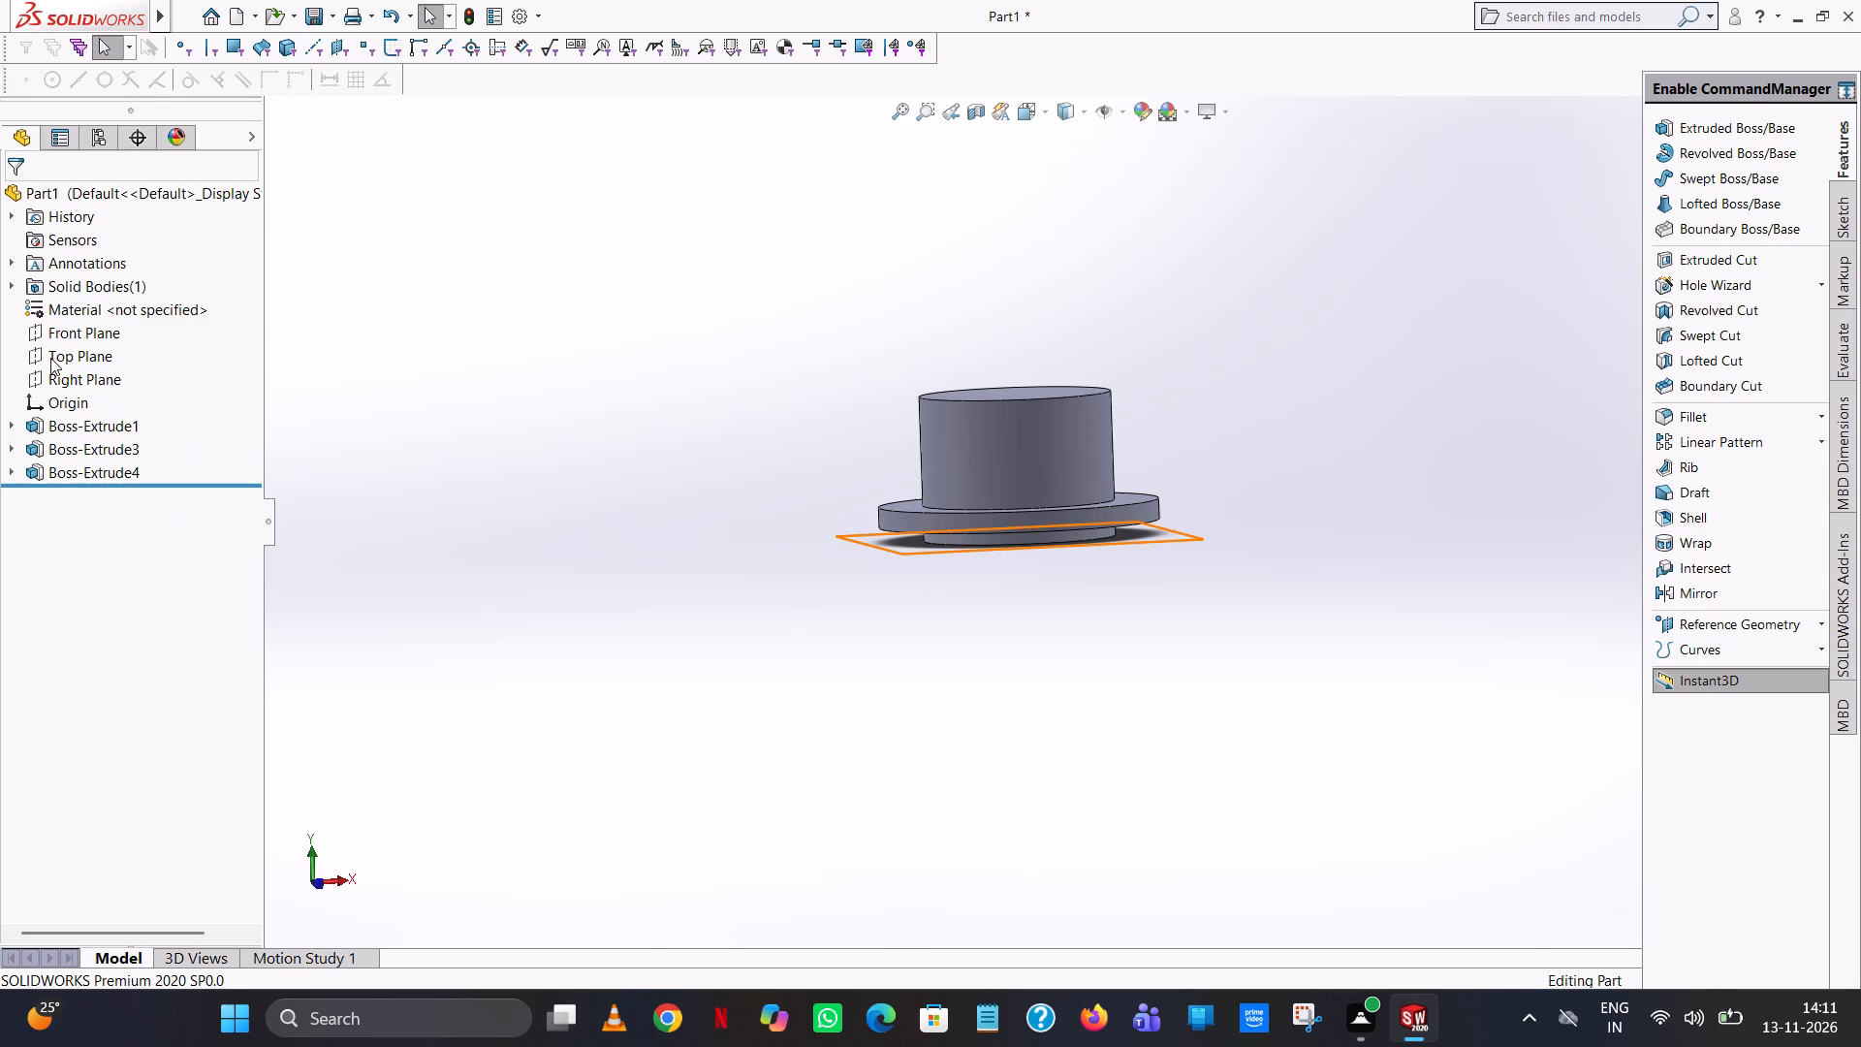
left_click(64, 334)
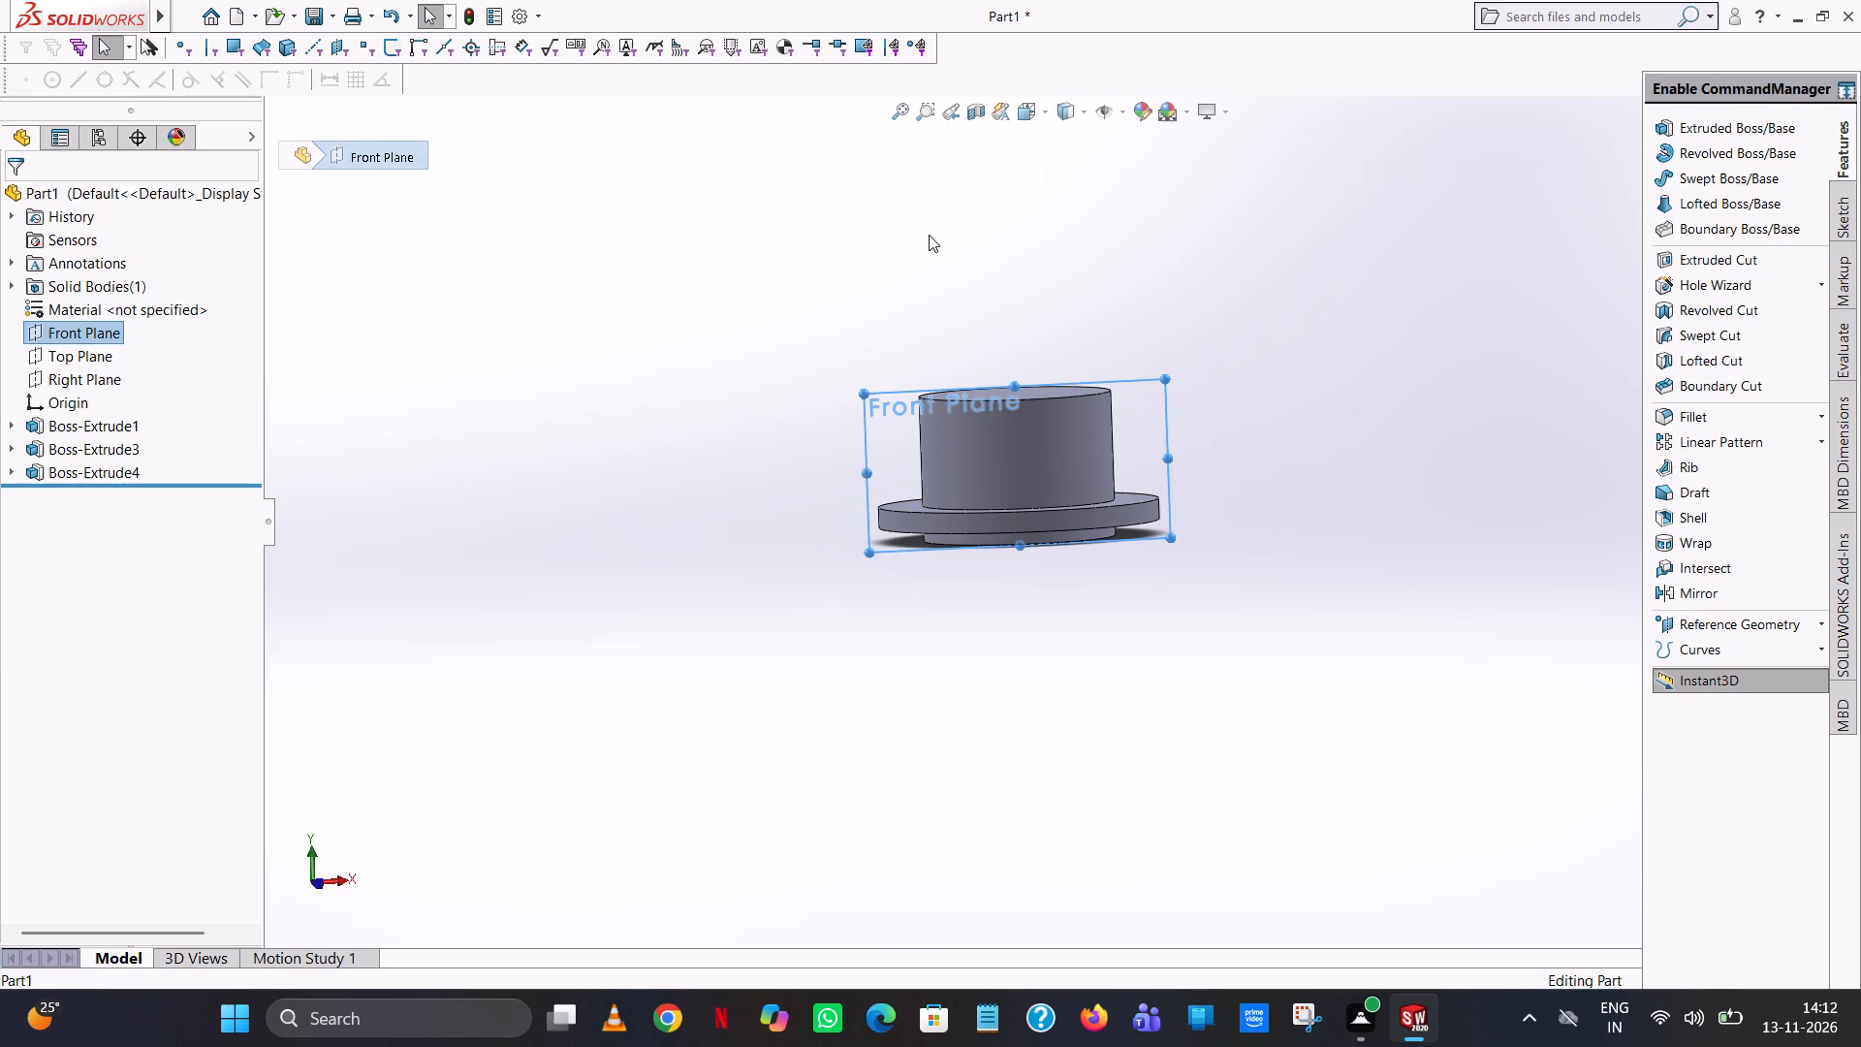
middle_click_drag(953, 228, 920, 260)
scroll(920, 260, "up", 1)
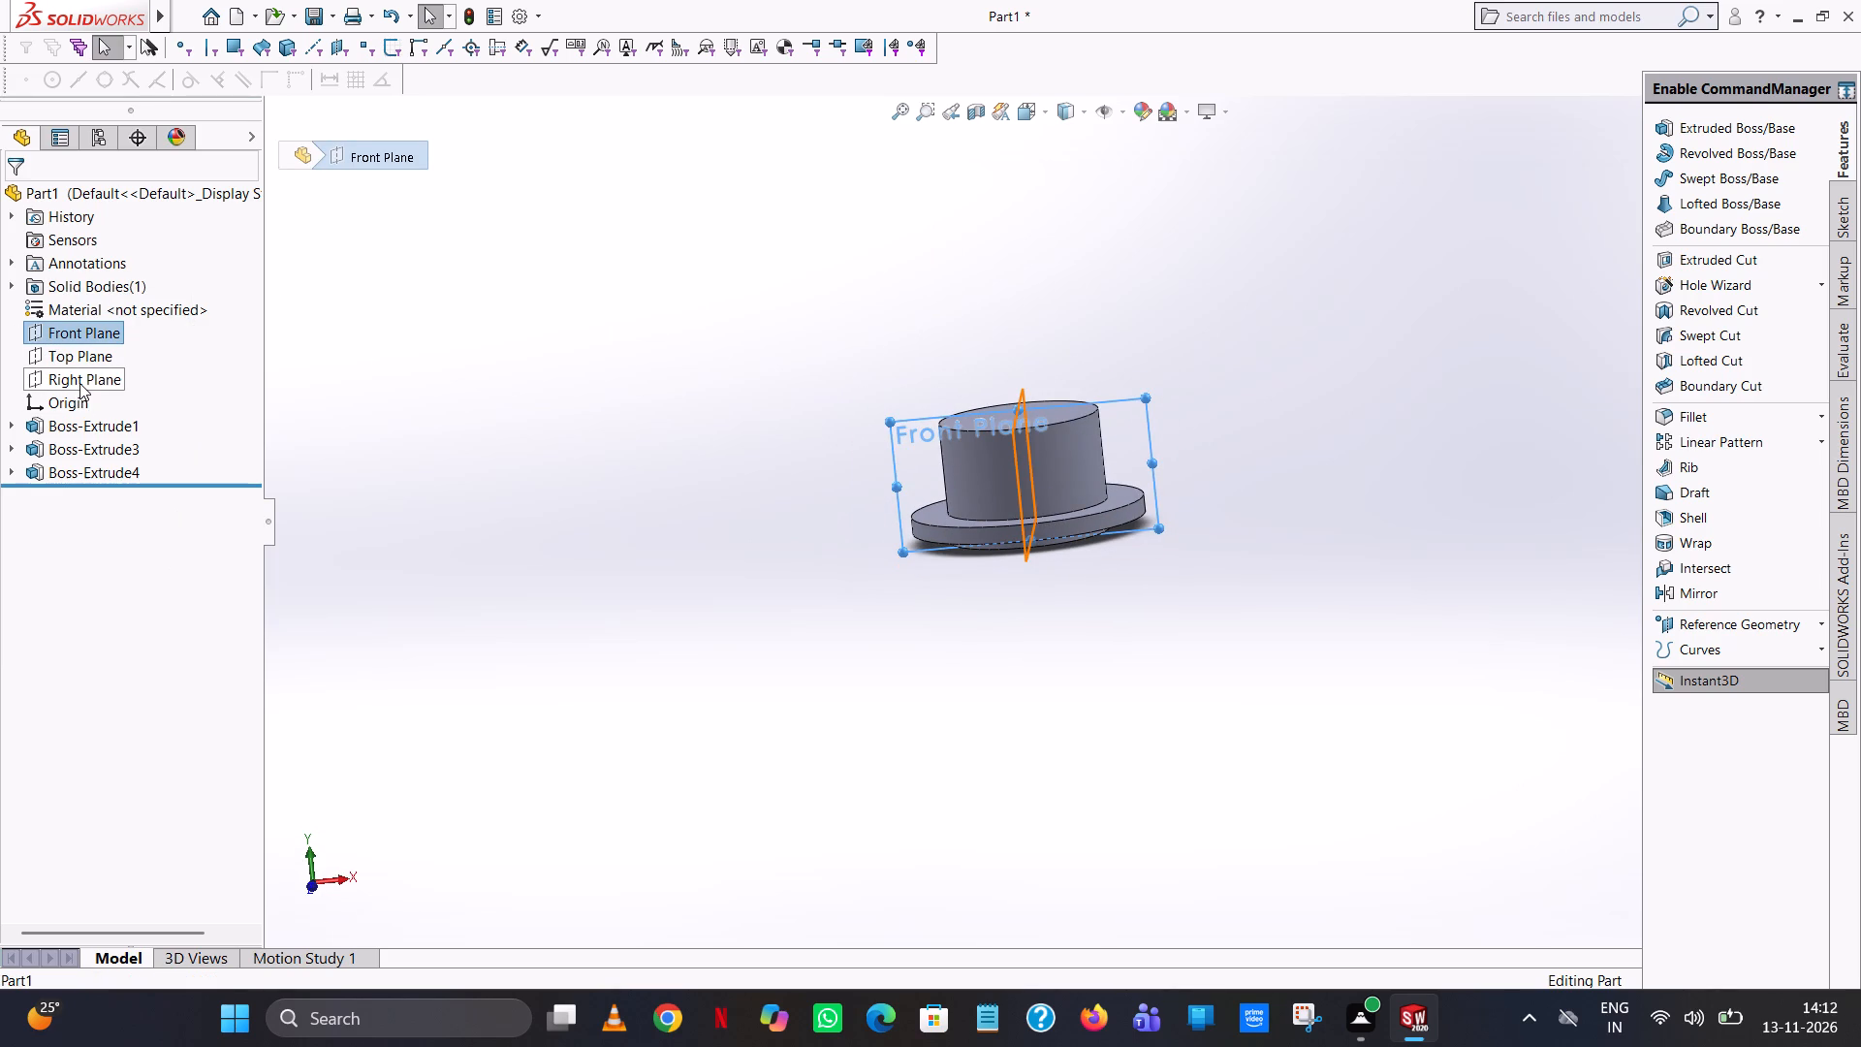
left_click(71, 328)
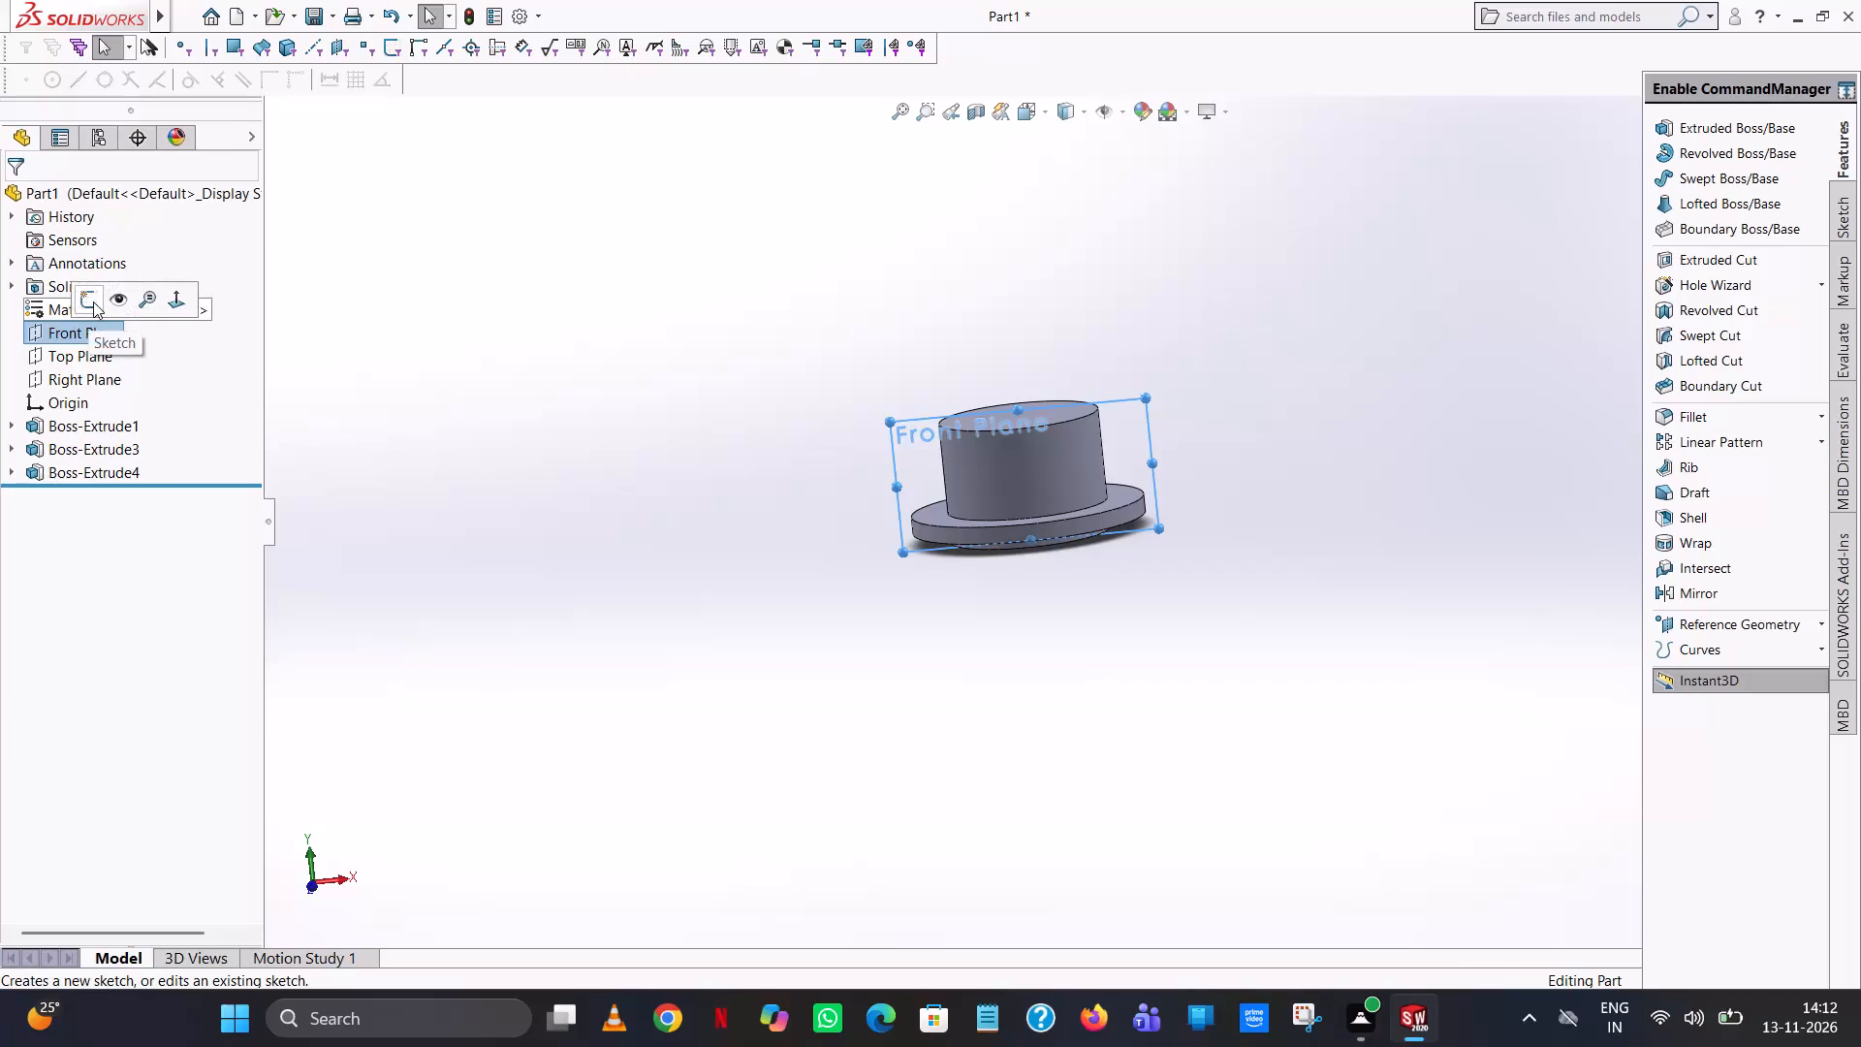
left_click(93, 301)
left_click(1039, 111)
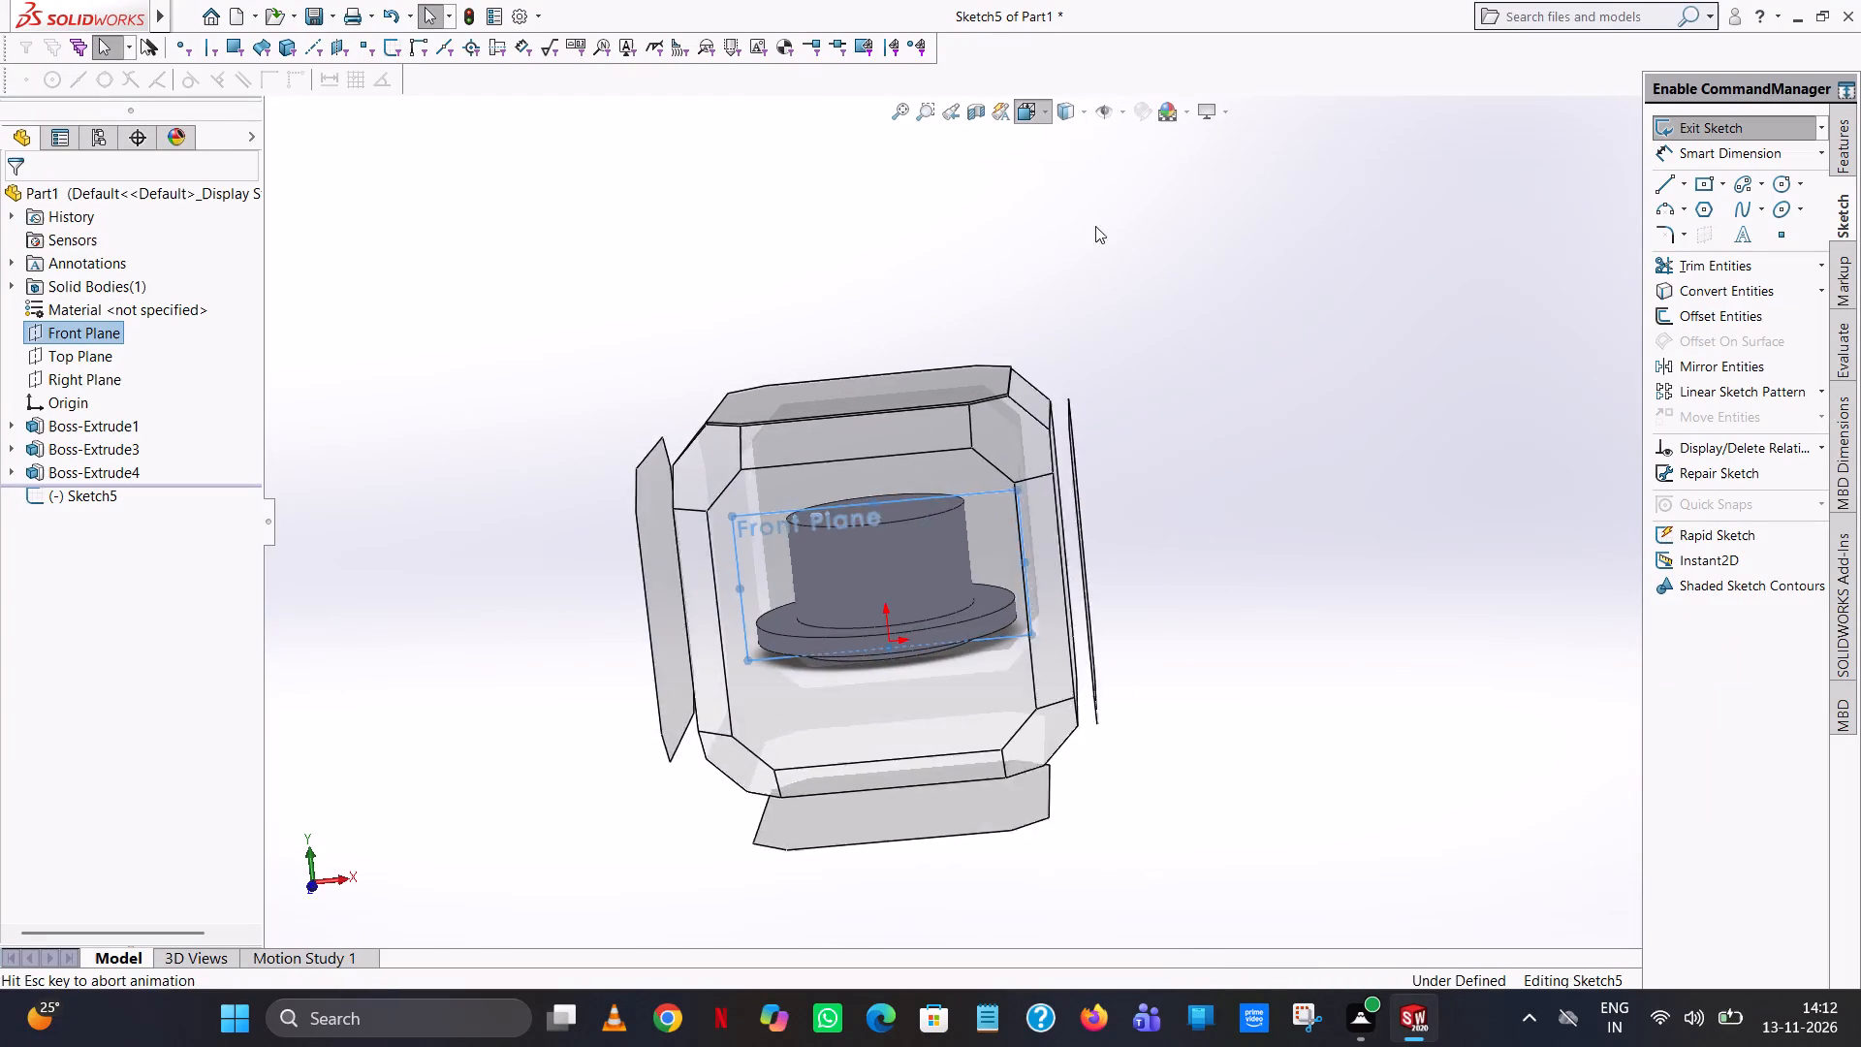
left_click(1131, 222)
left_click_drag(1053, 255, 1060, 166)
scroll(1071, 190, "up", 2)
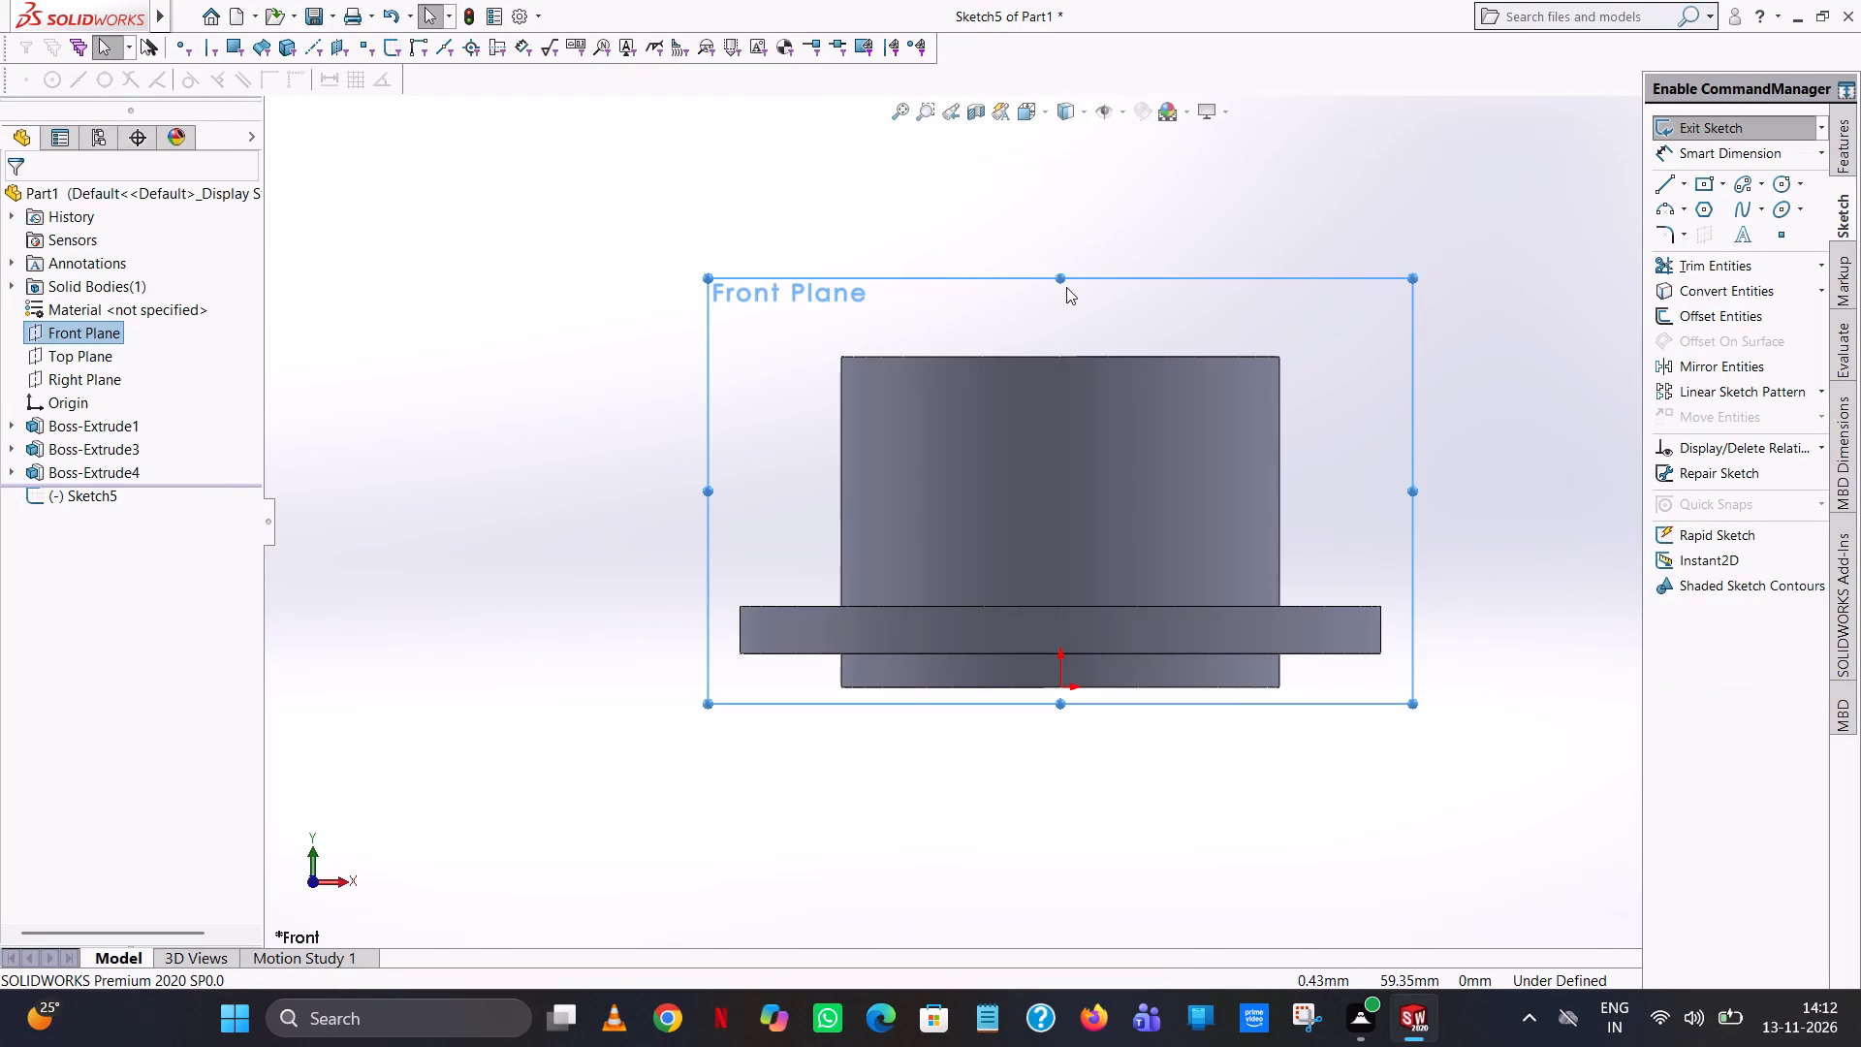
left_click_drag(1063, 277, 1090, 151)
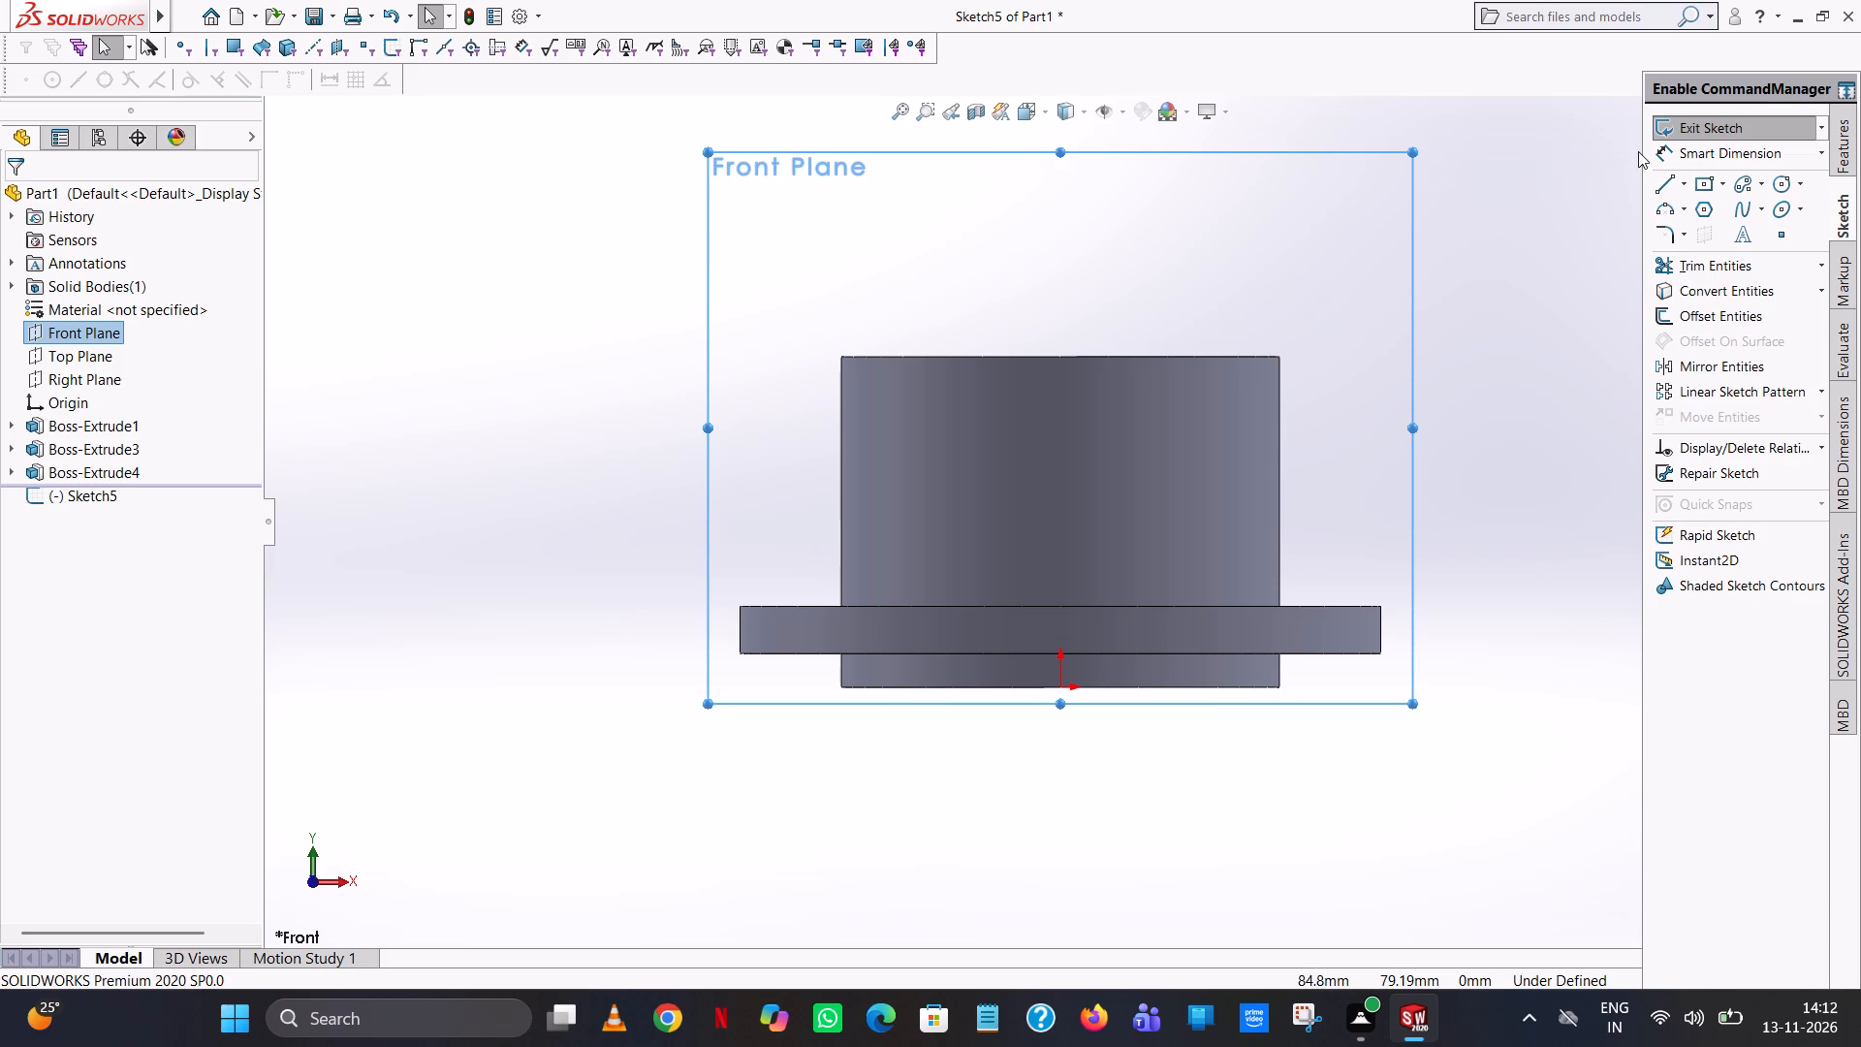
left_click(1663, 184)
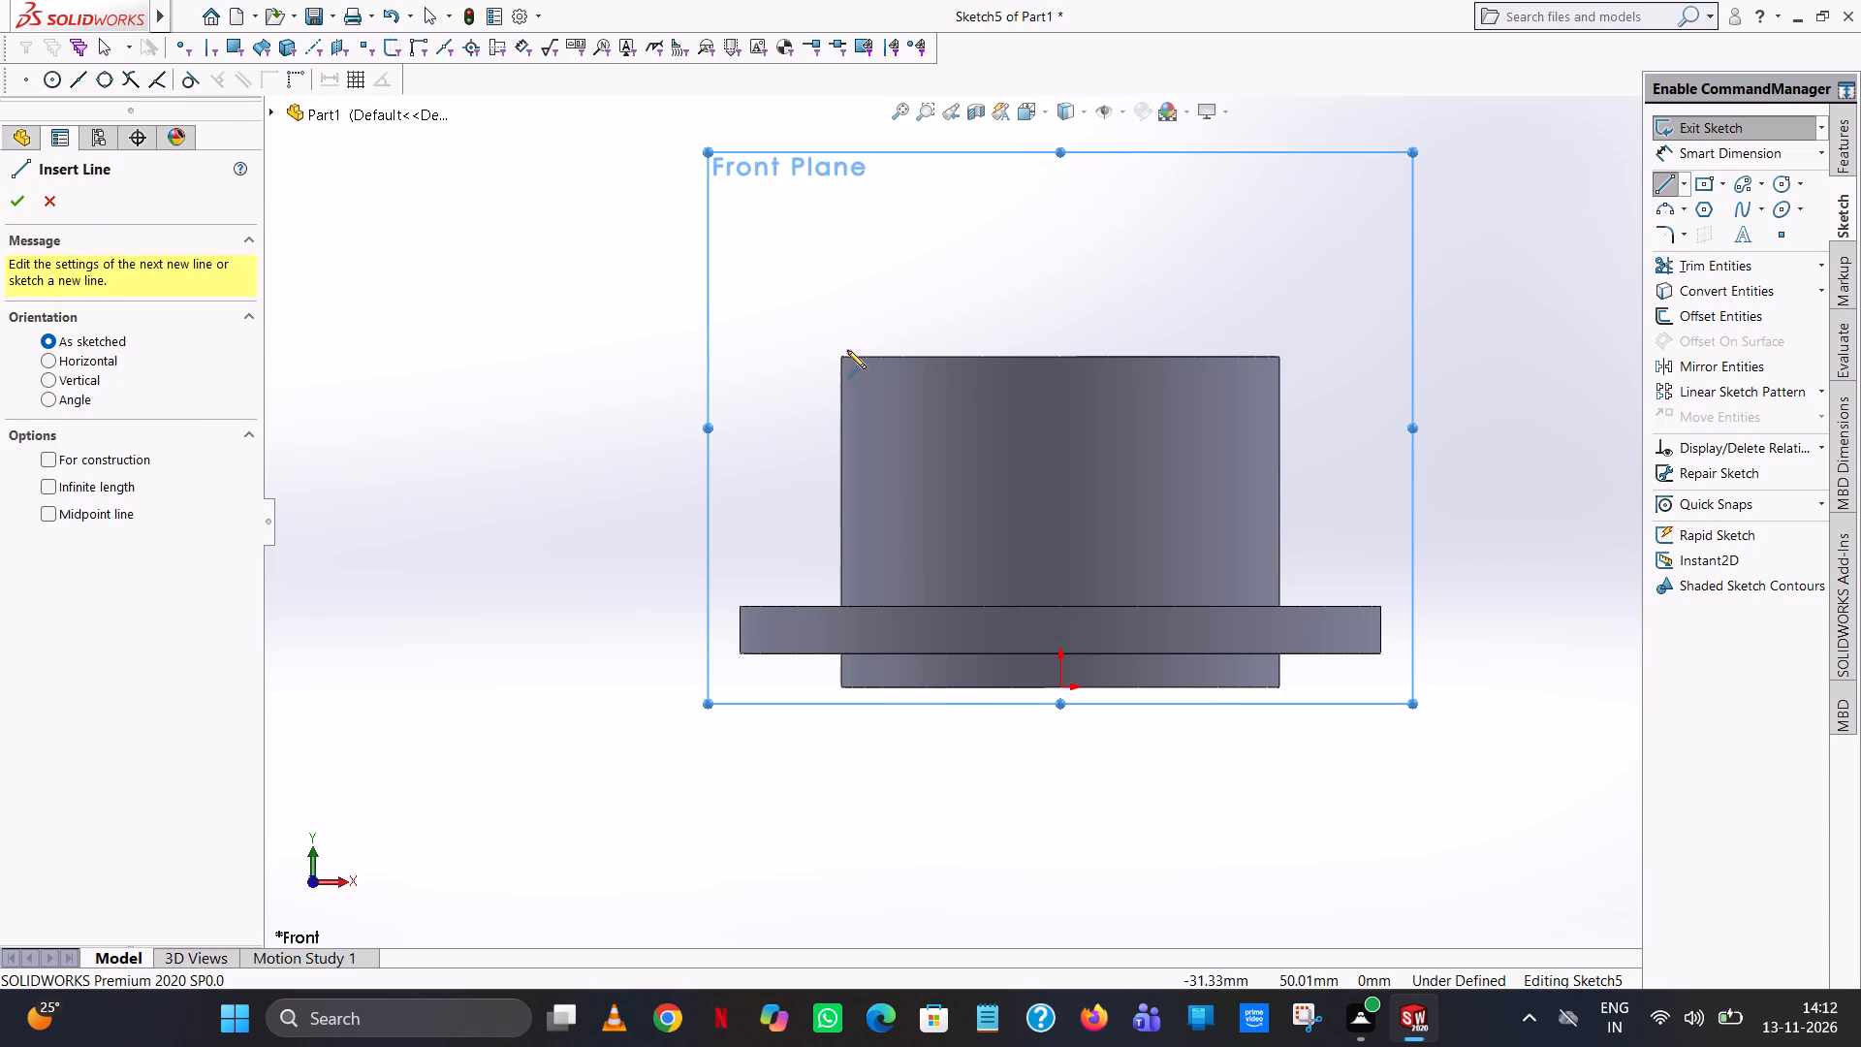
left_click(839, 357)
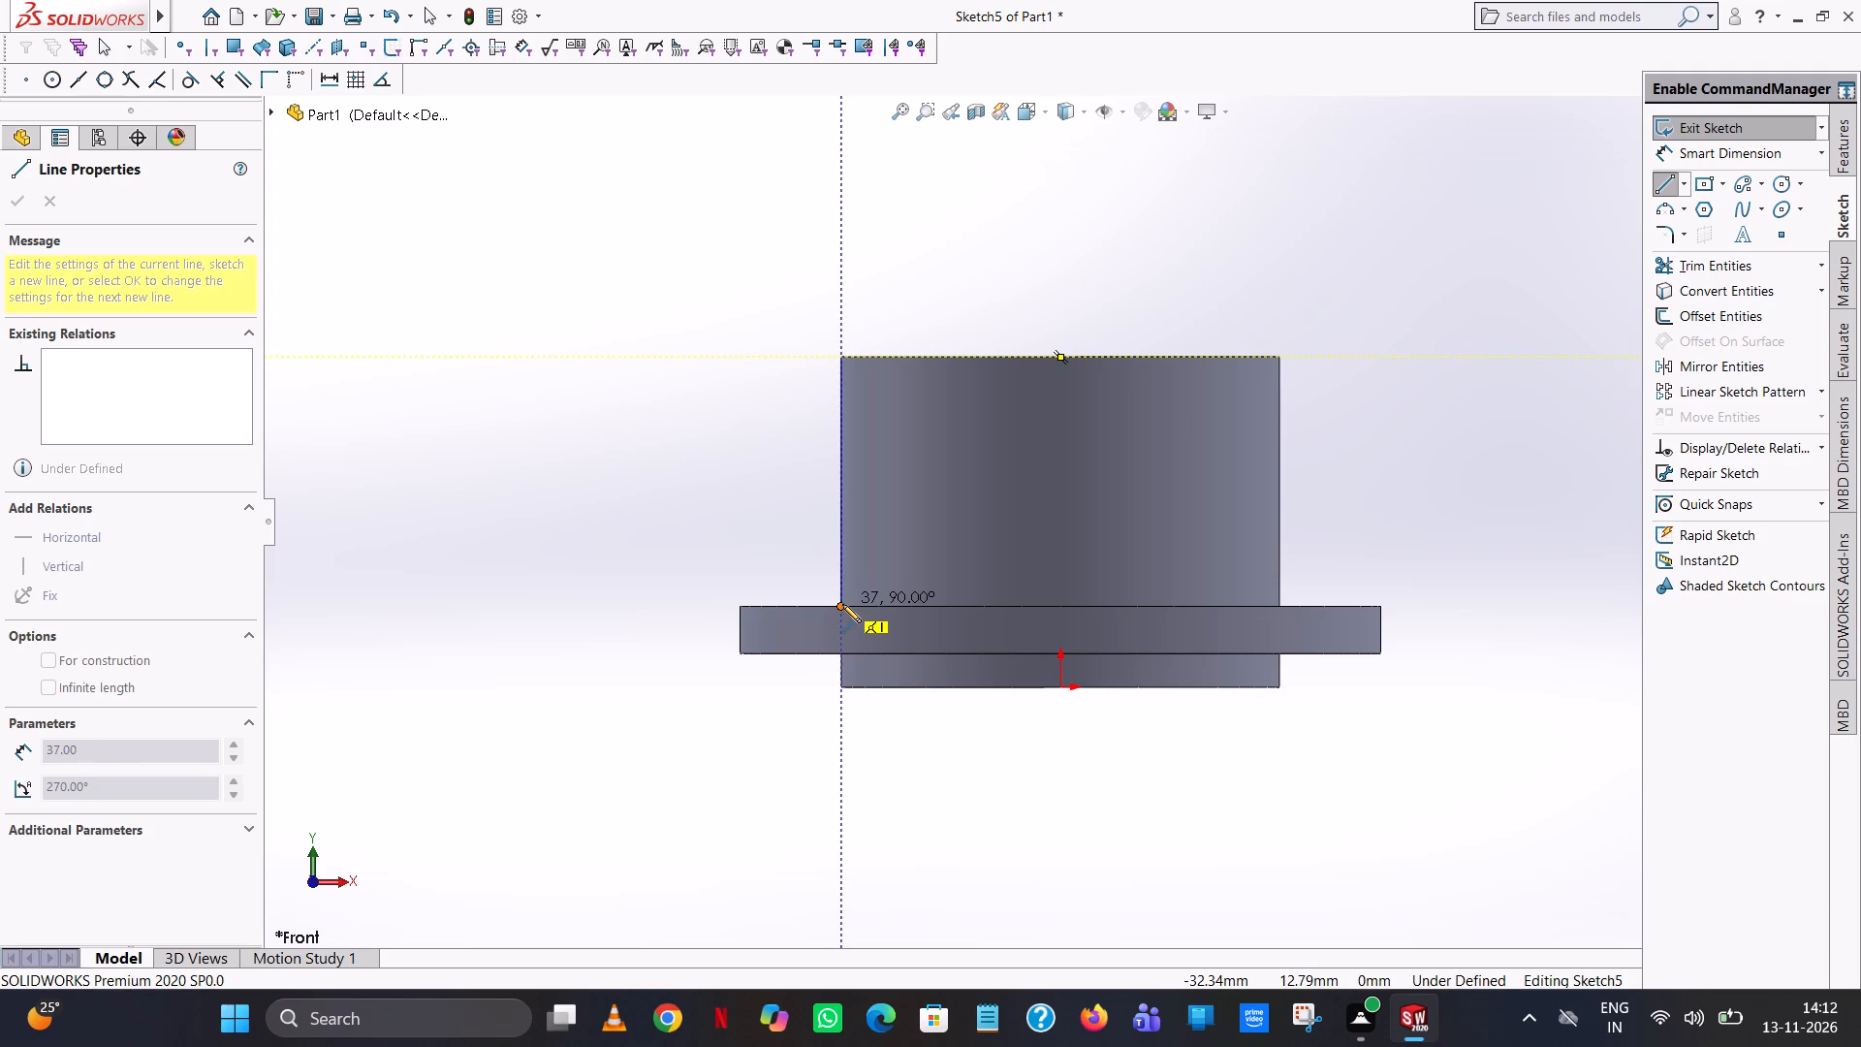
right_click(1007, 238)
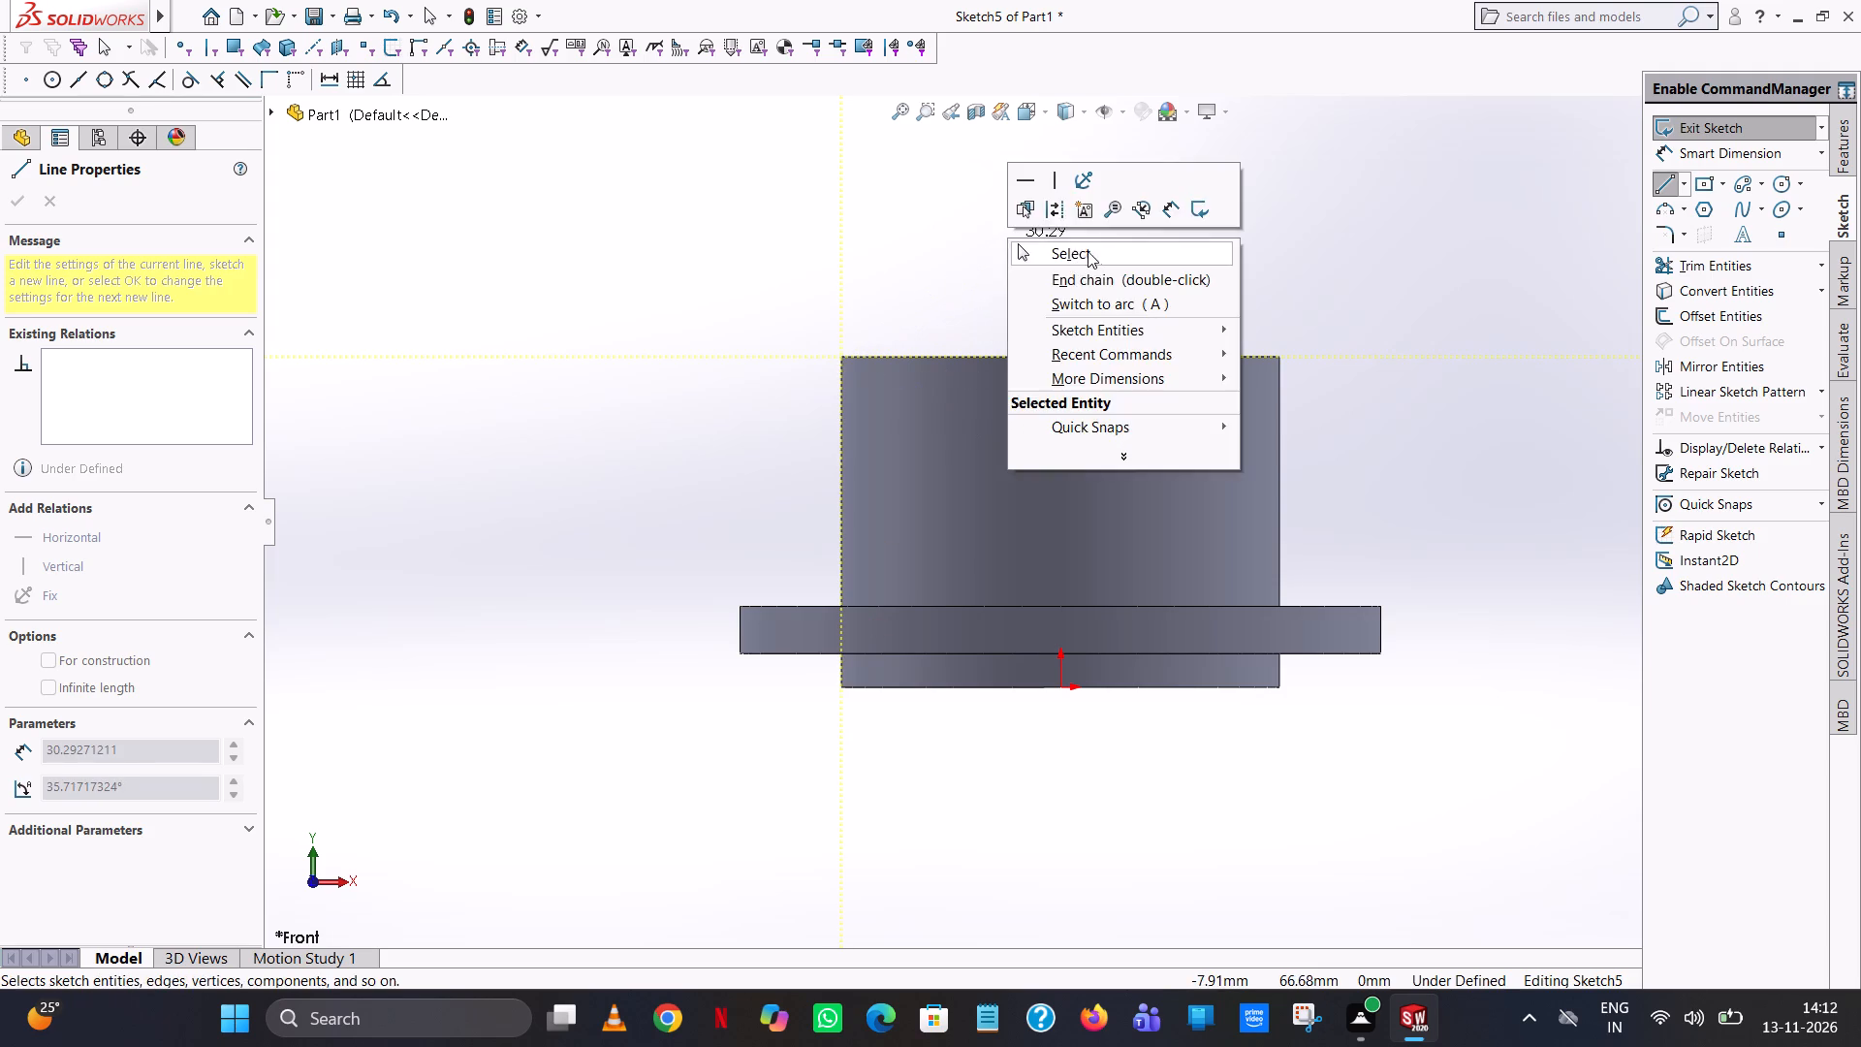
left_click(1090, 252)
Draw a vertical line upward from the midpoint of the cylinder's top edge and set its length to 37 mm.
left_click(1658, 181)
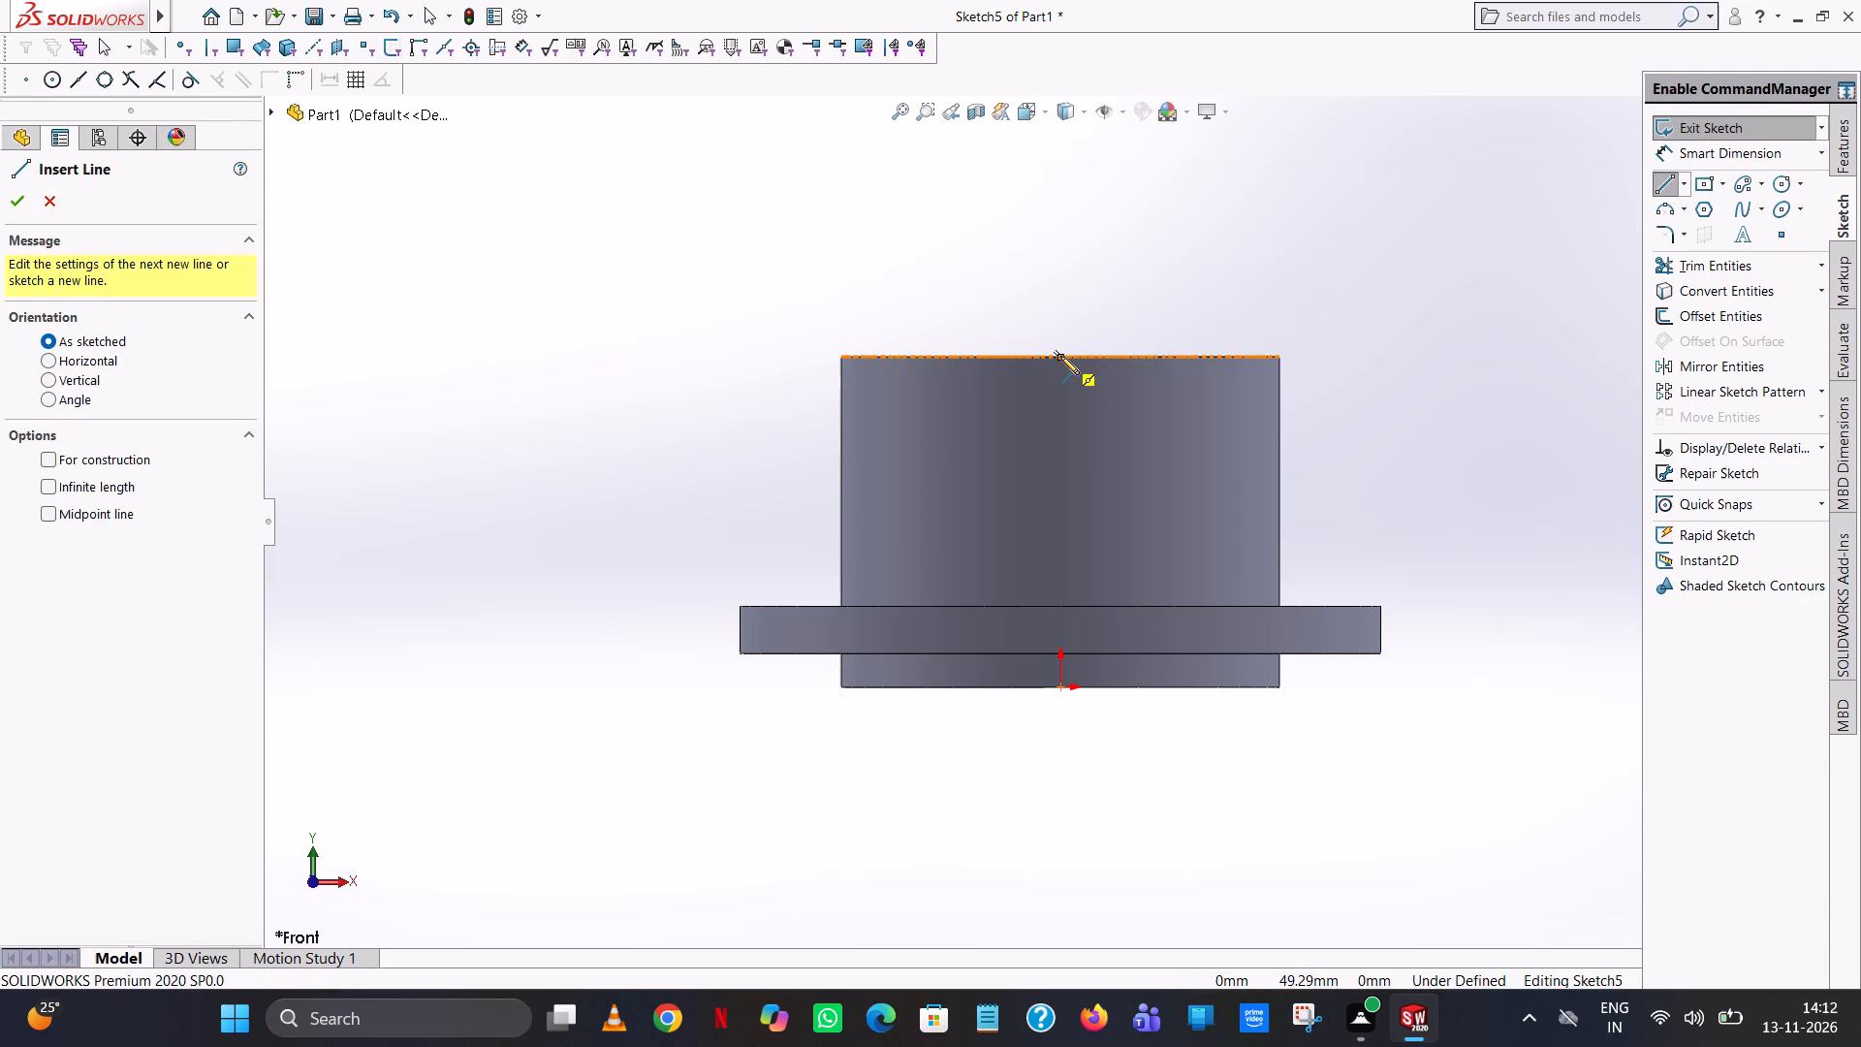
left_click(1060, 356)
scroll(1051, 182, "up", 1)
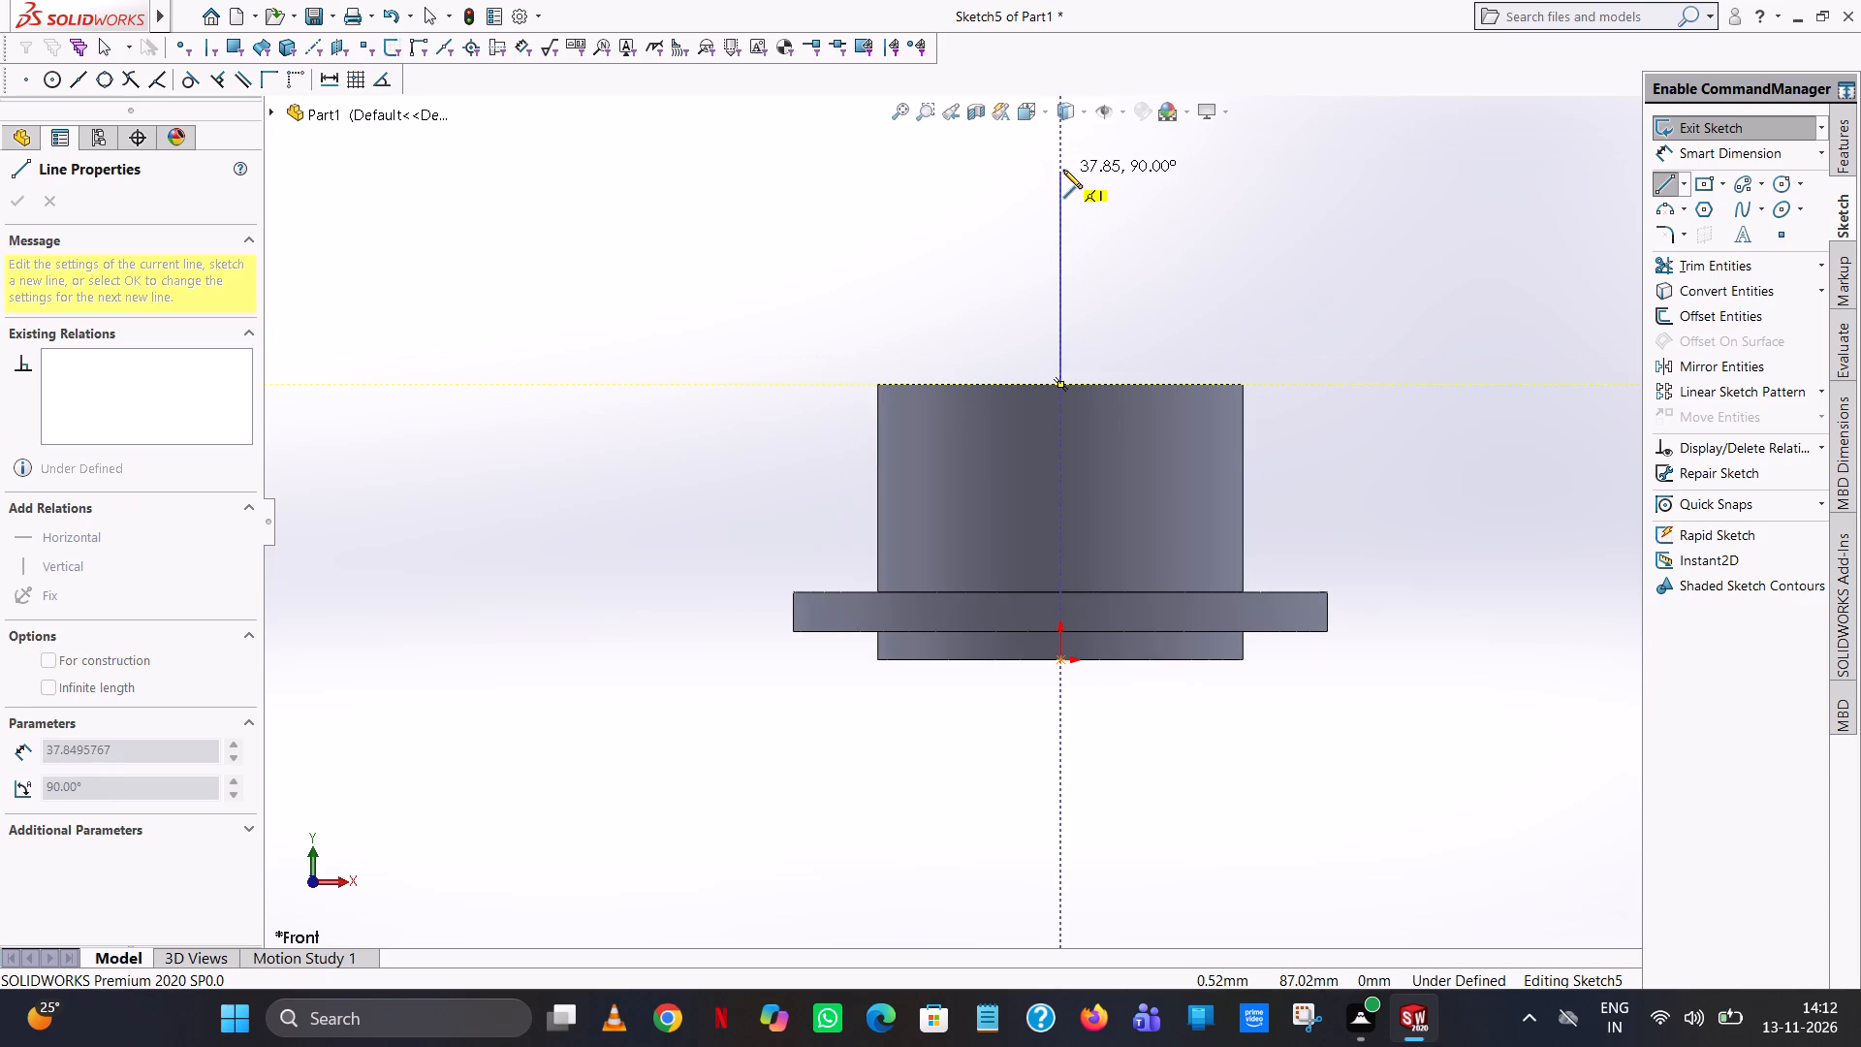
left_click(1062, 170)
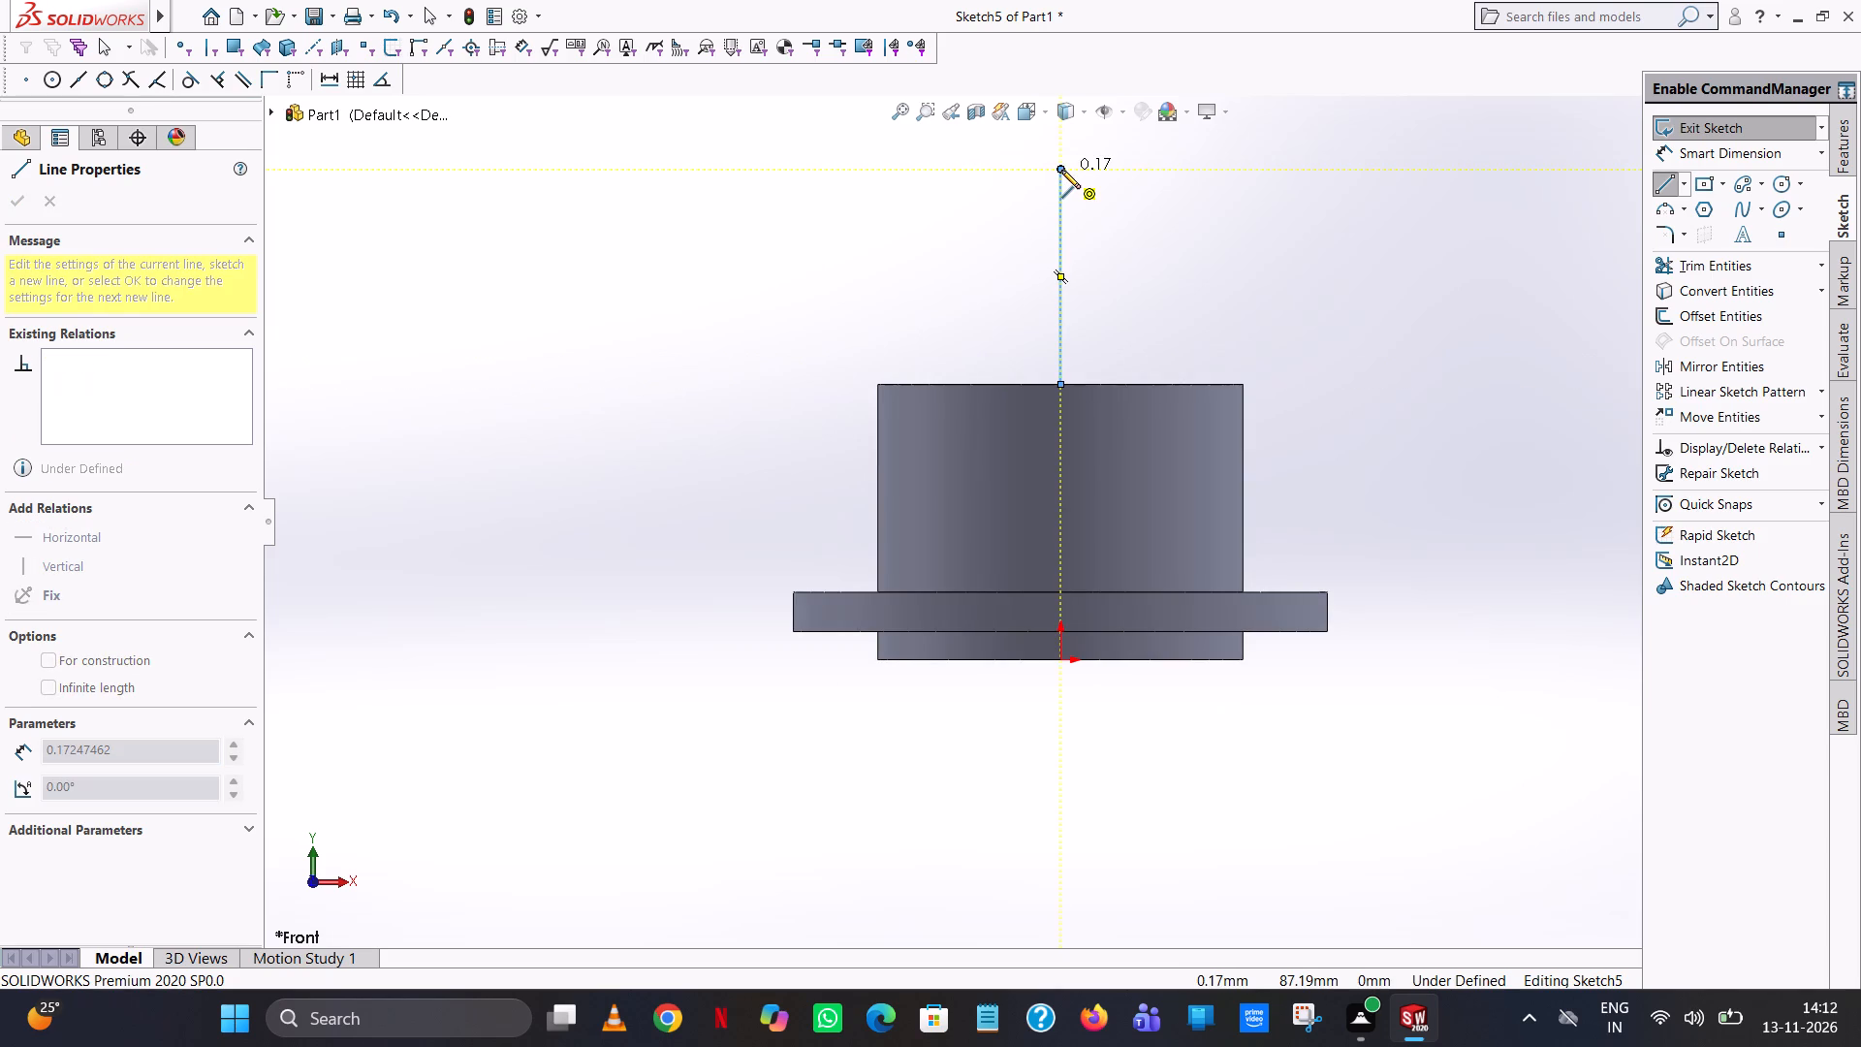
right_click(1061, 170)
left_click(1125, 178)
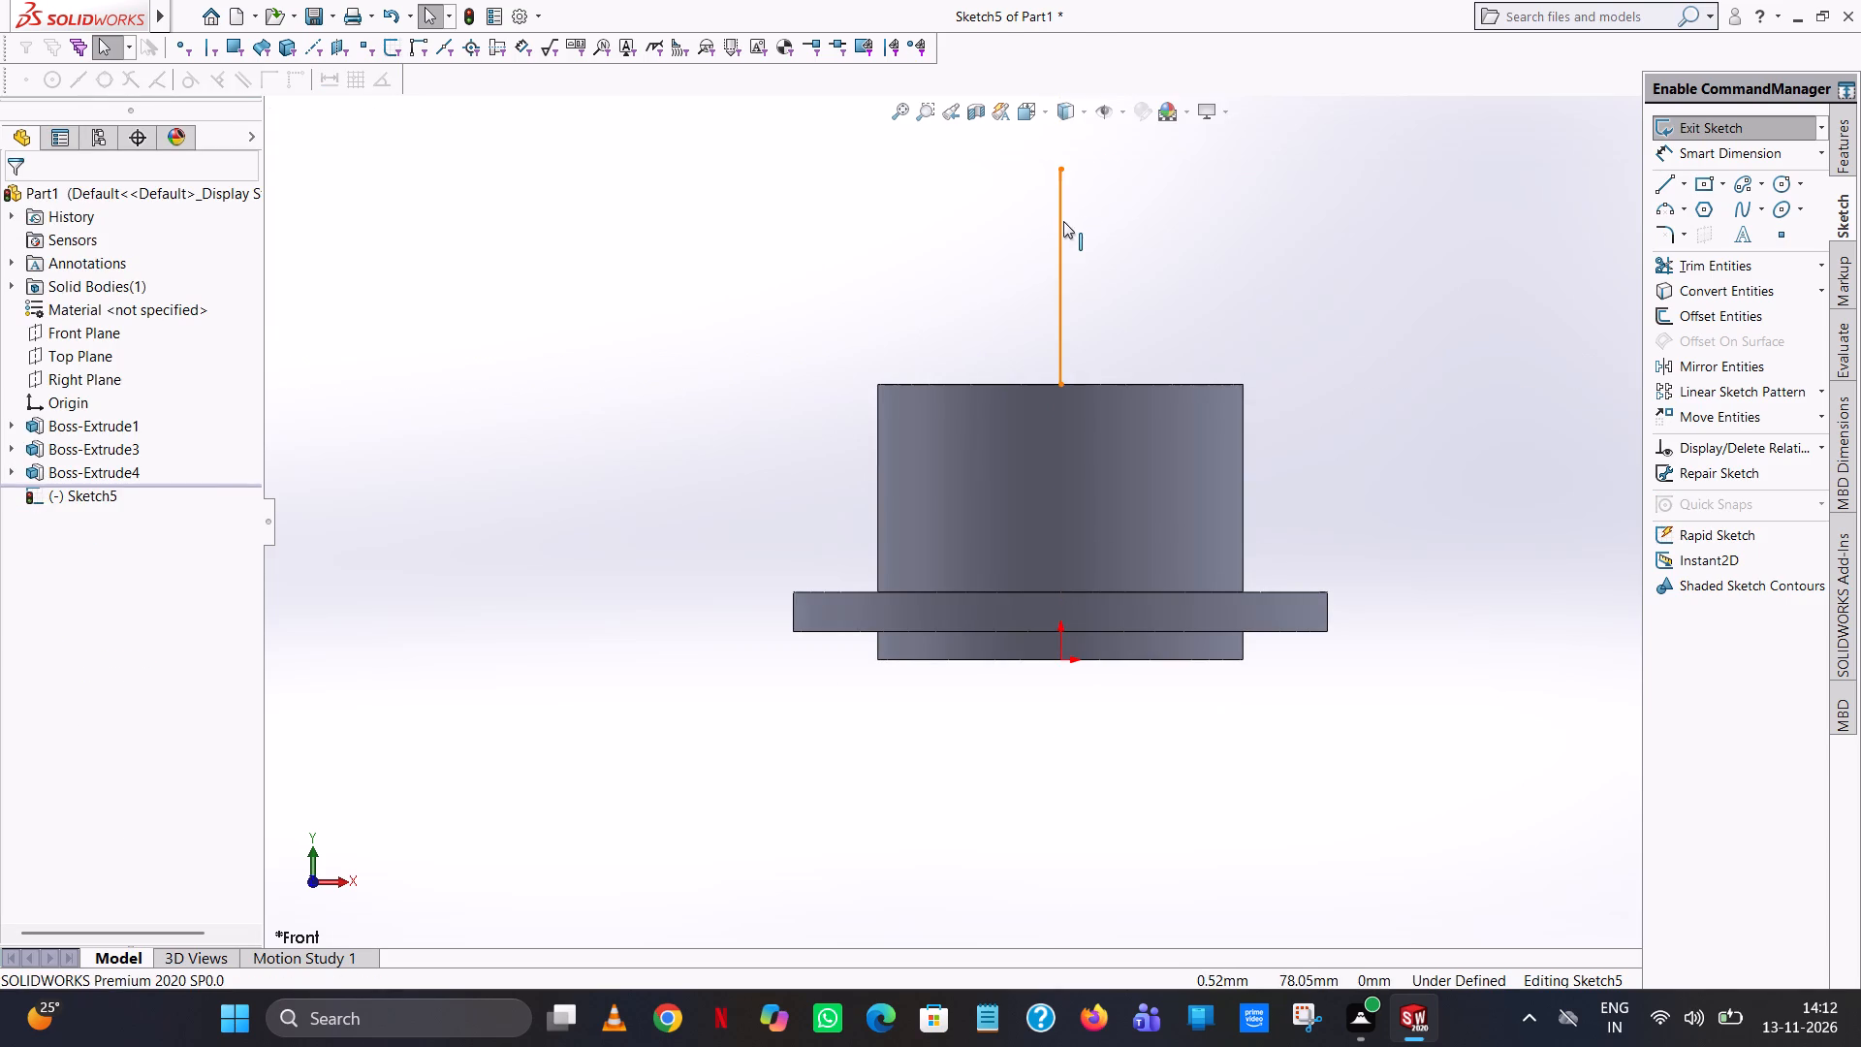
left_click(1063, 221)
type("37")
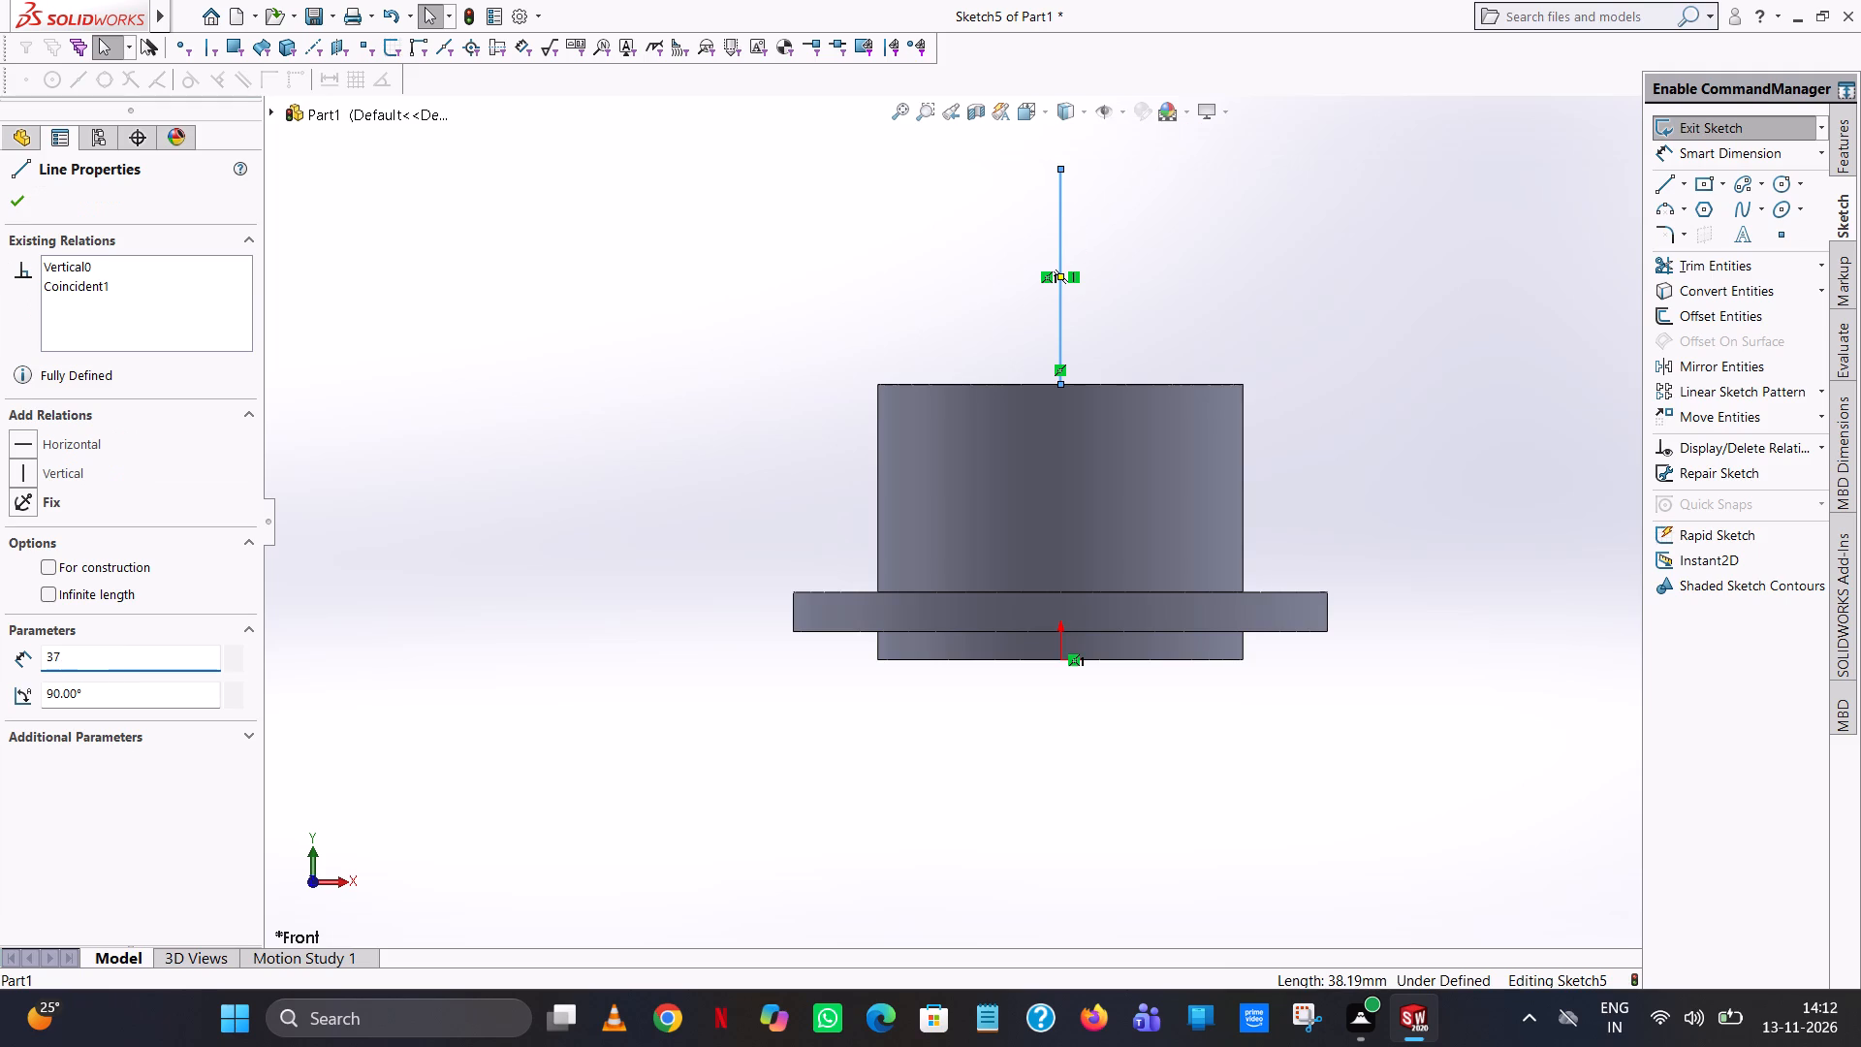
key("Return")
left_click(1312, 312)
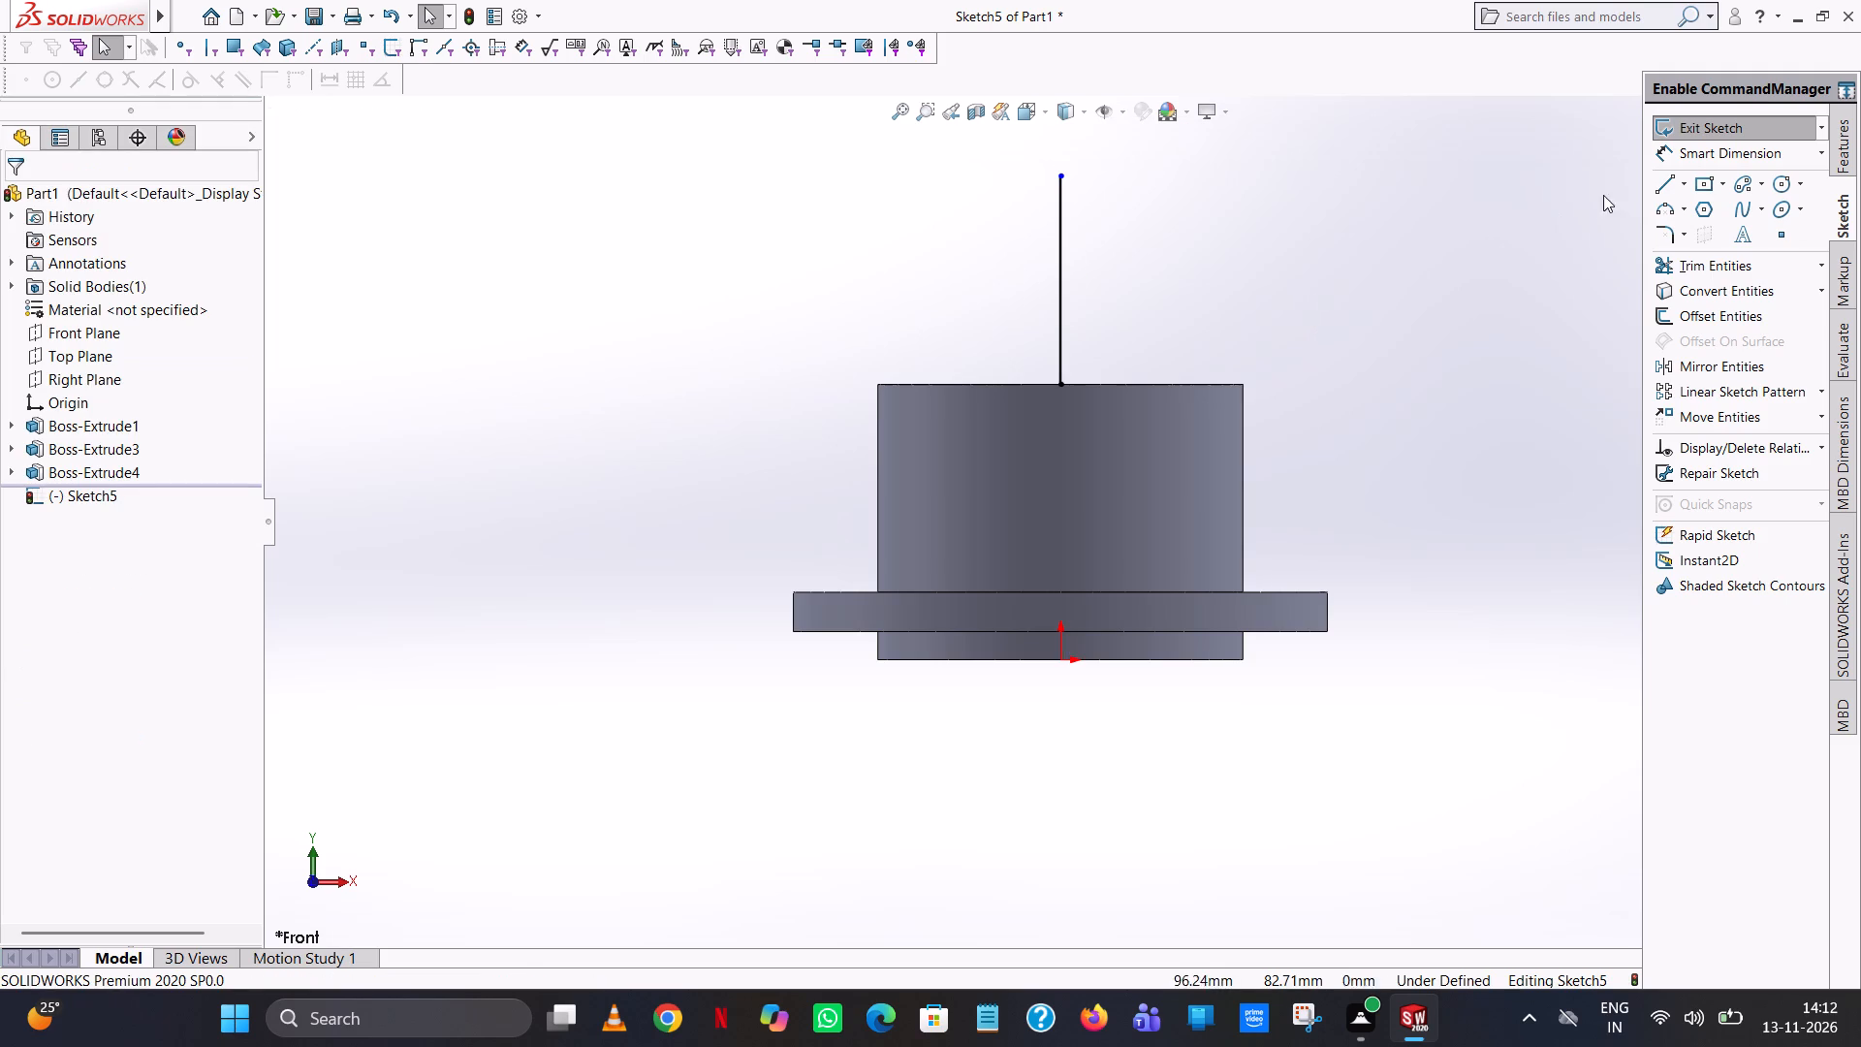
Draw a three-point arc from the line's upper end to the right end of the cylinder's top edge, with a radius of about 43 mm.
left_click(1660, 210)
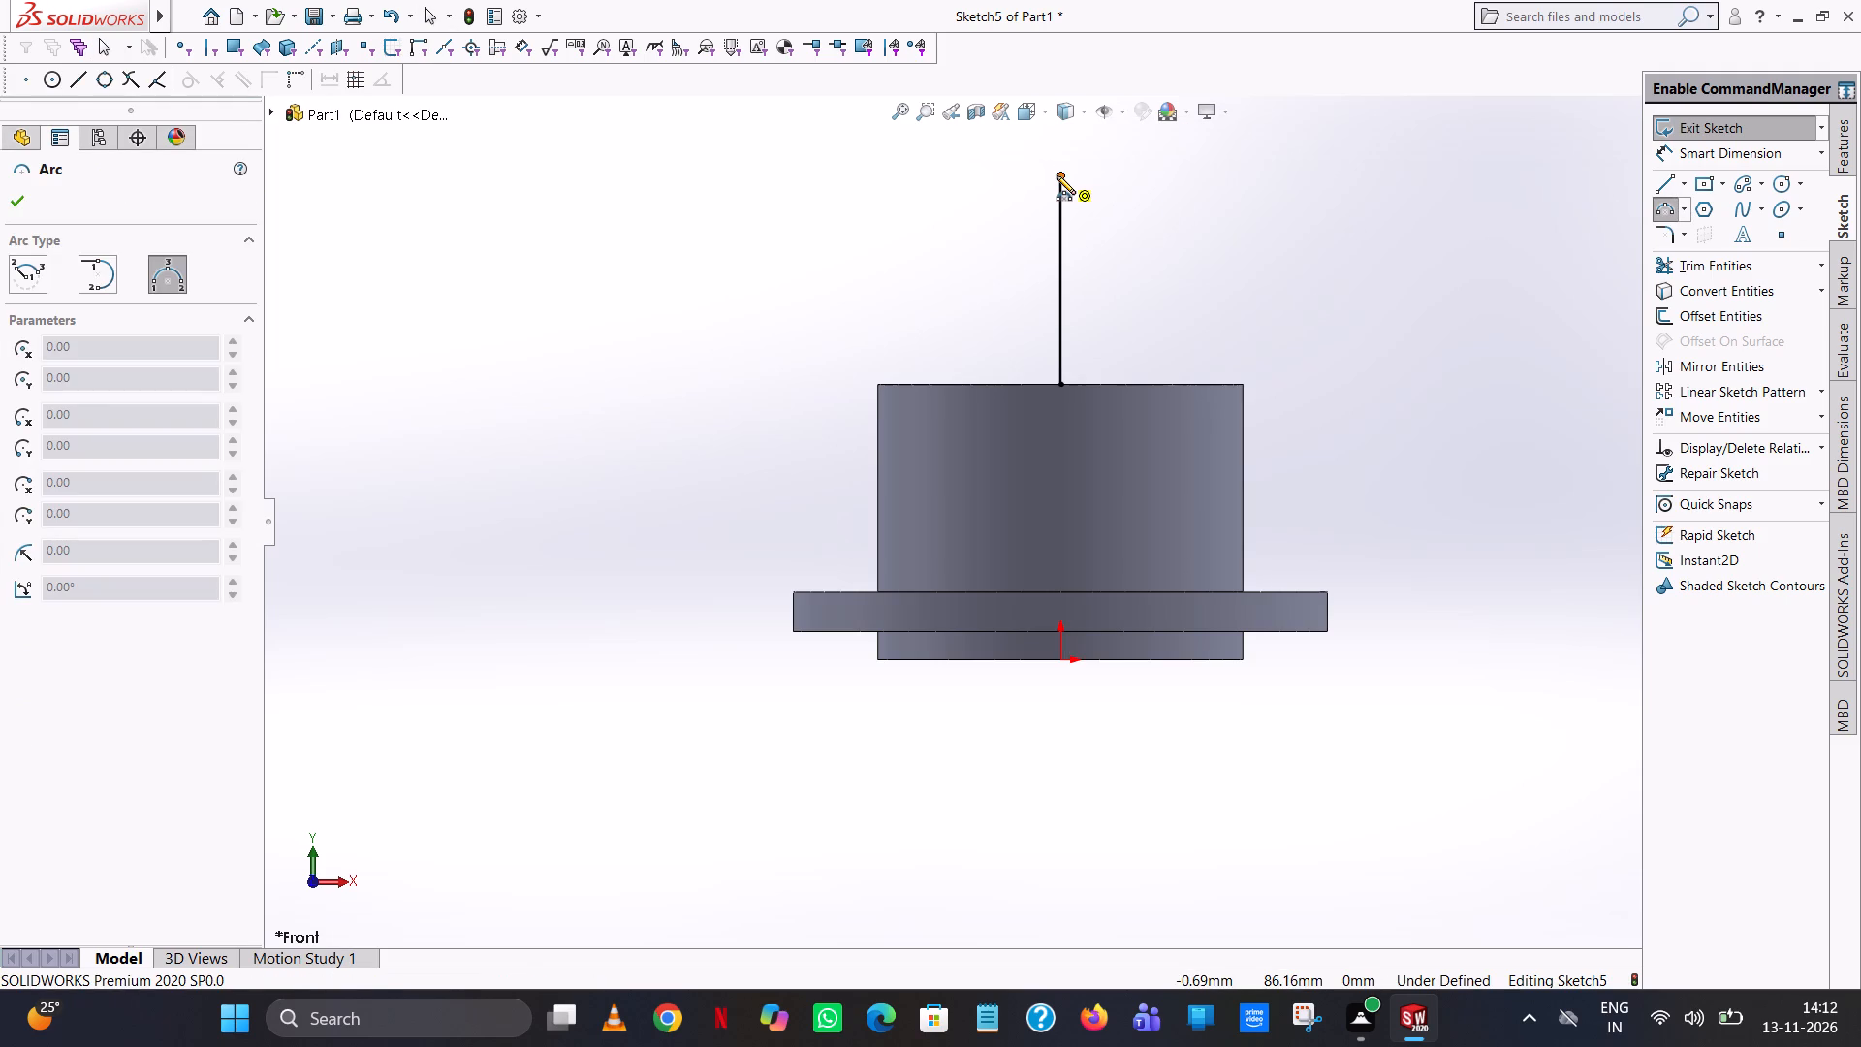
left_click(1057, 174)
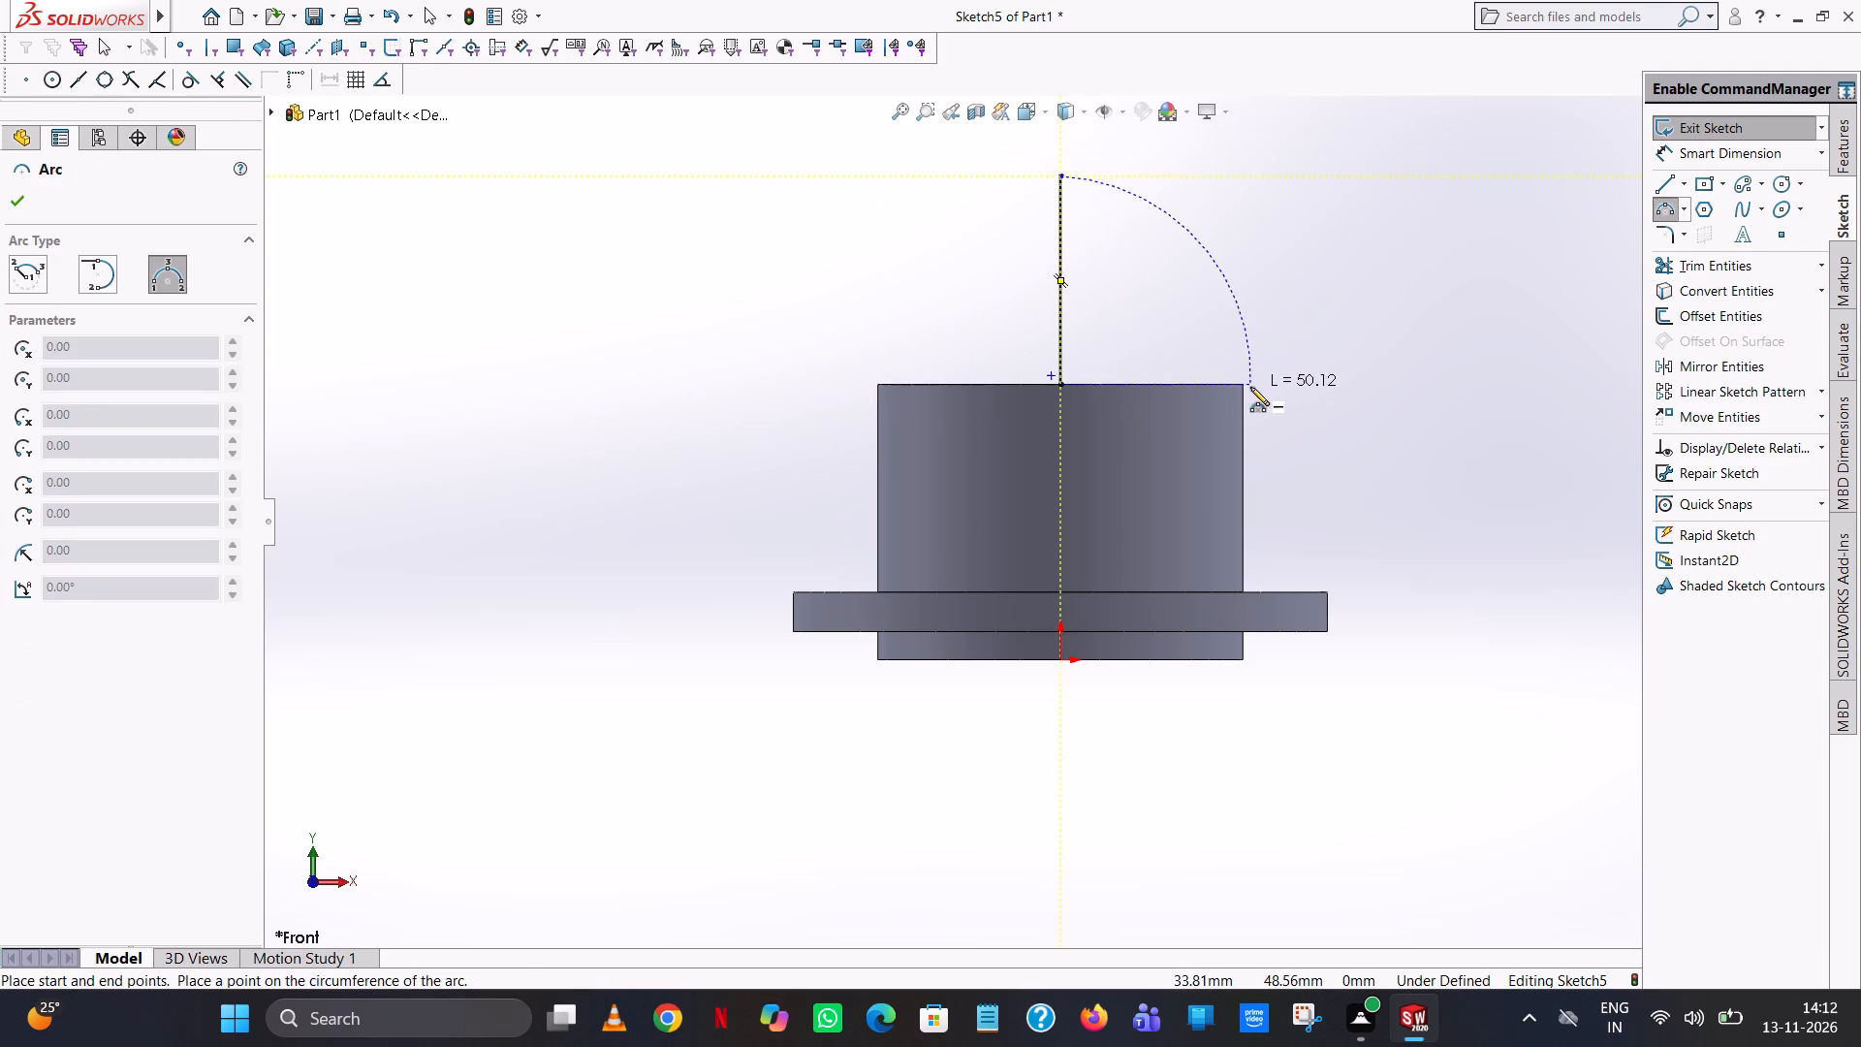
left_click(1242, 384)
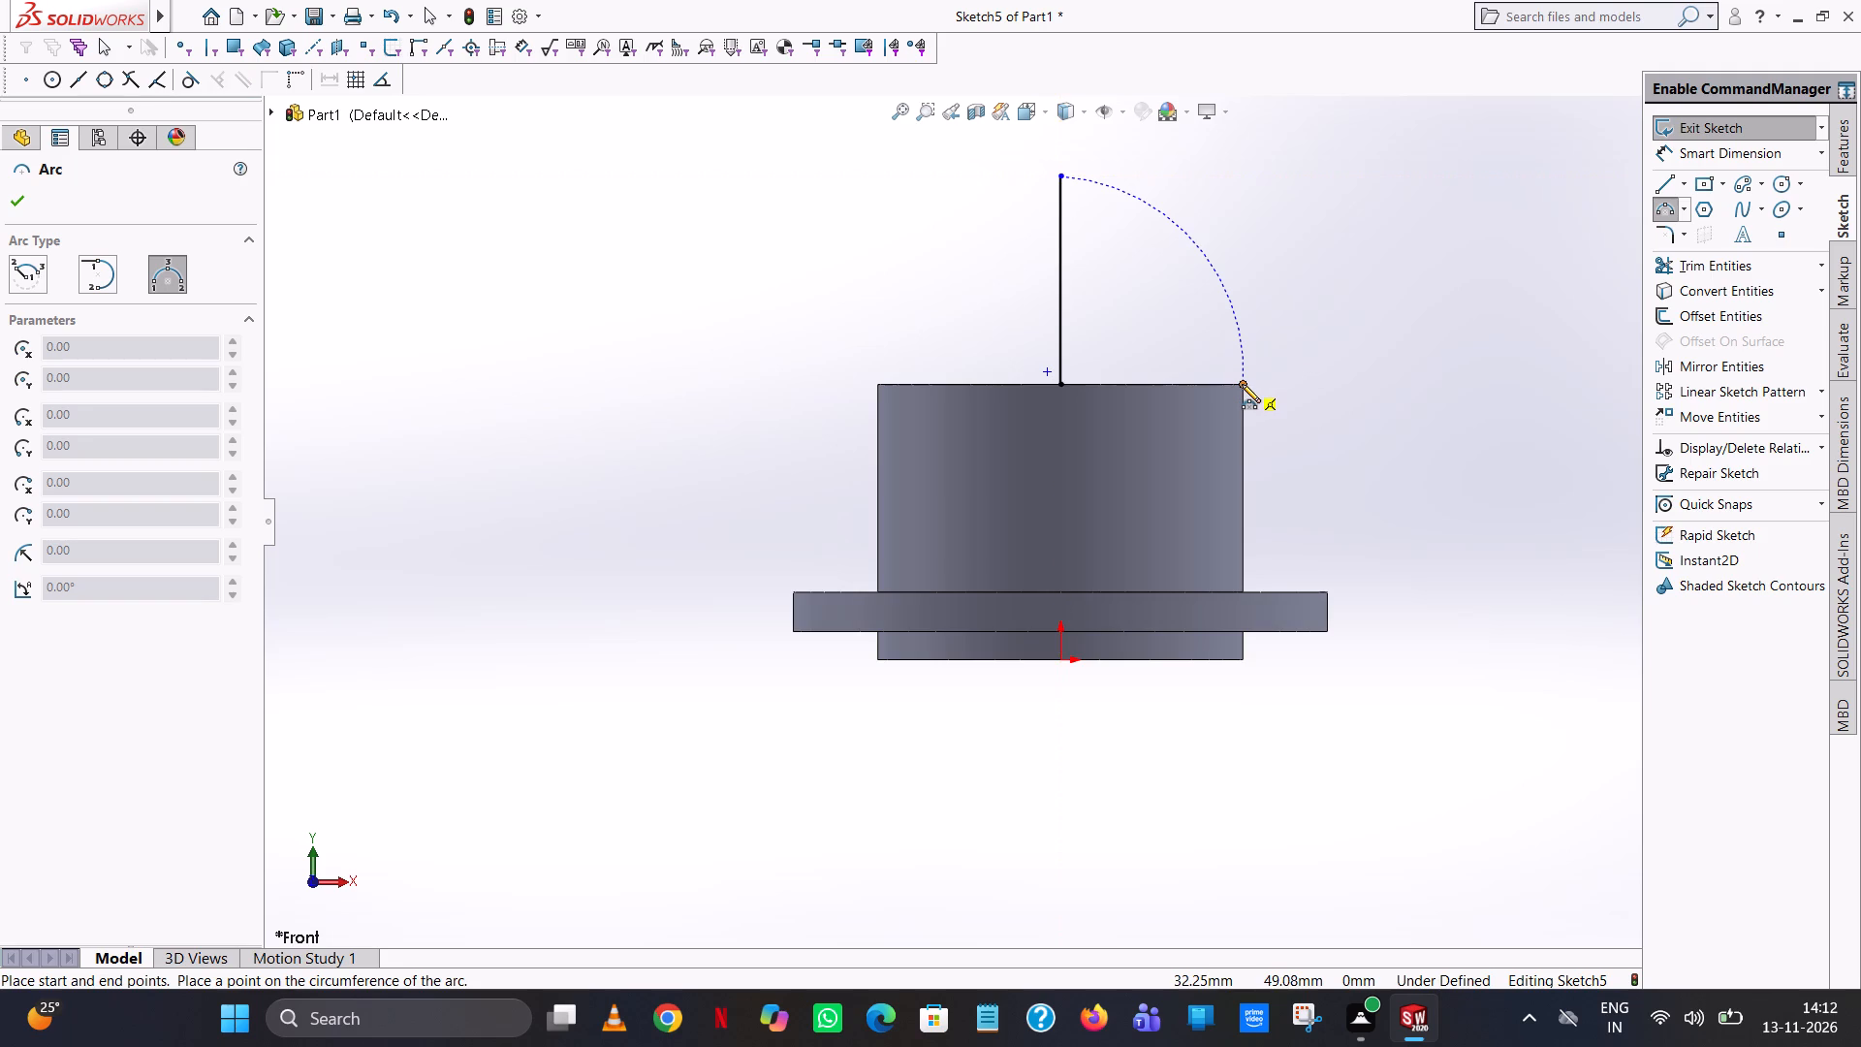
left_click(1189, 258)
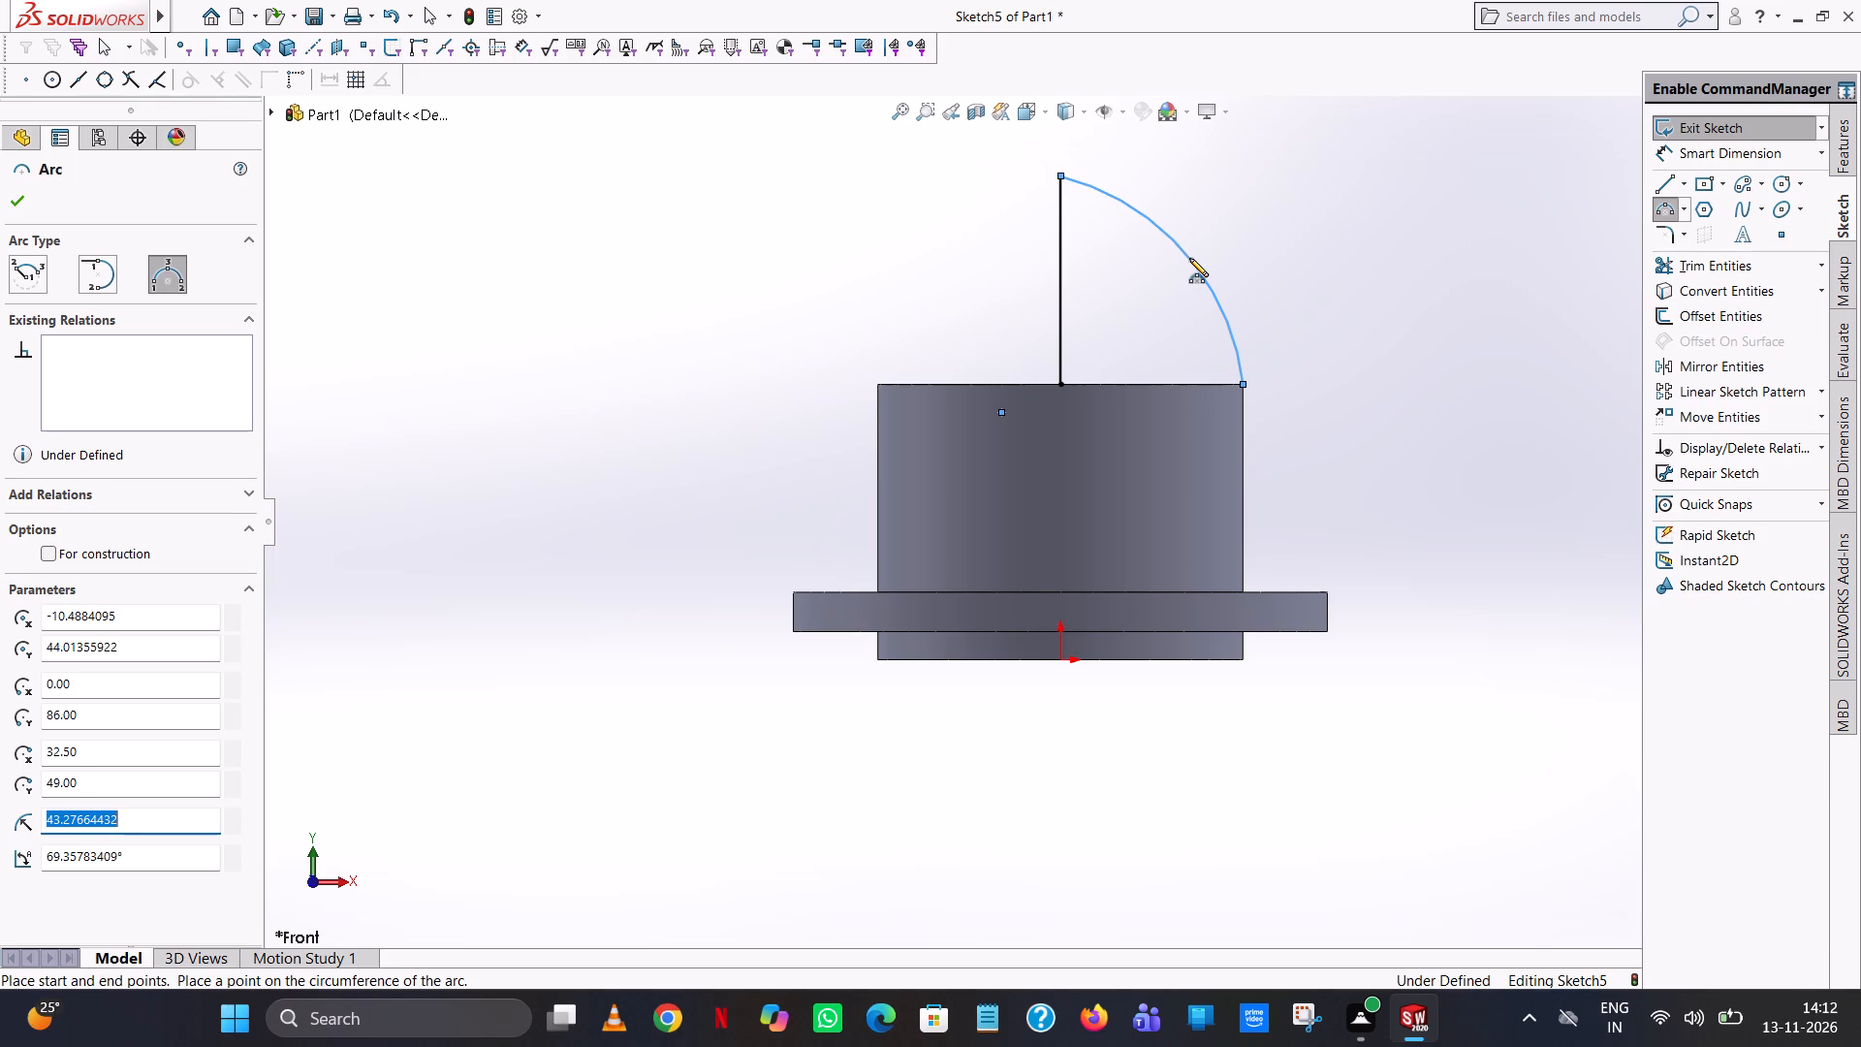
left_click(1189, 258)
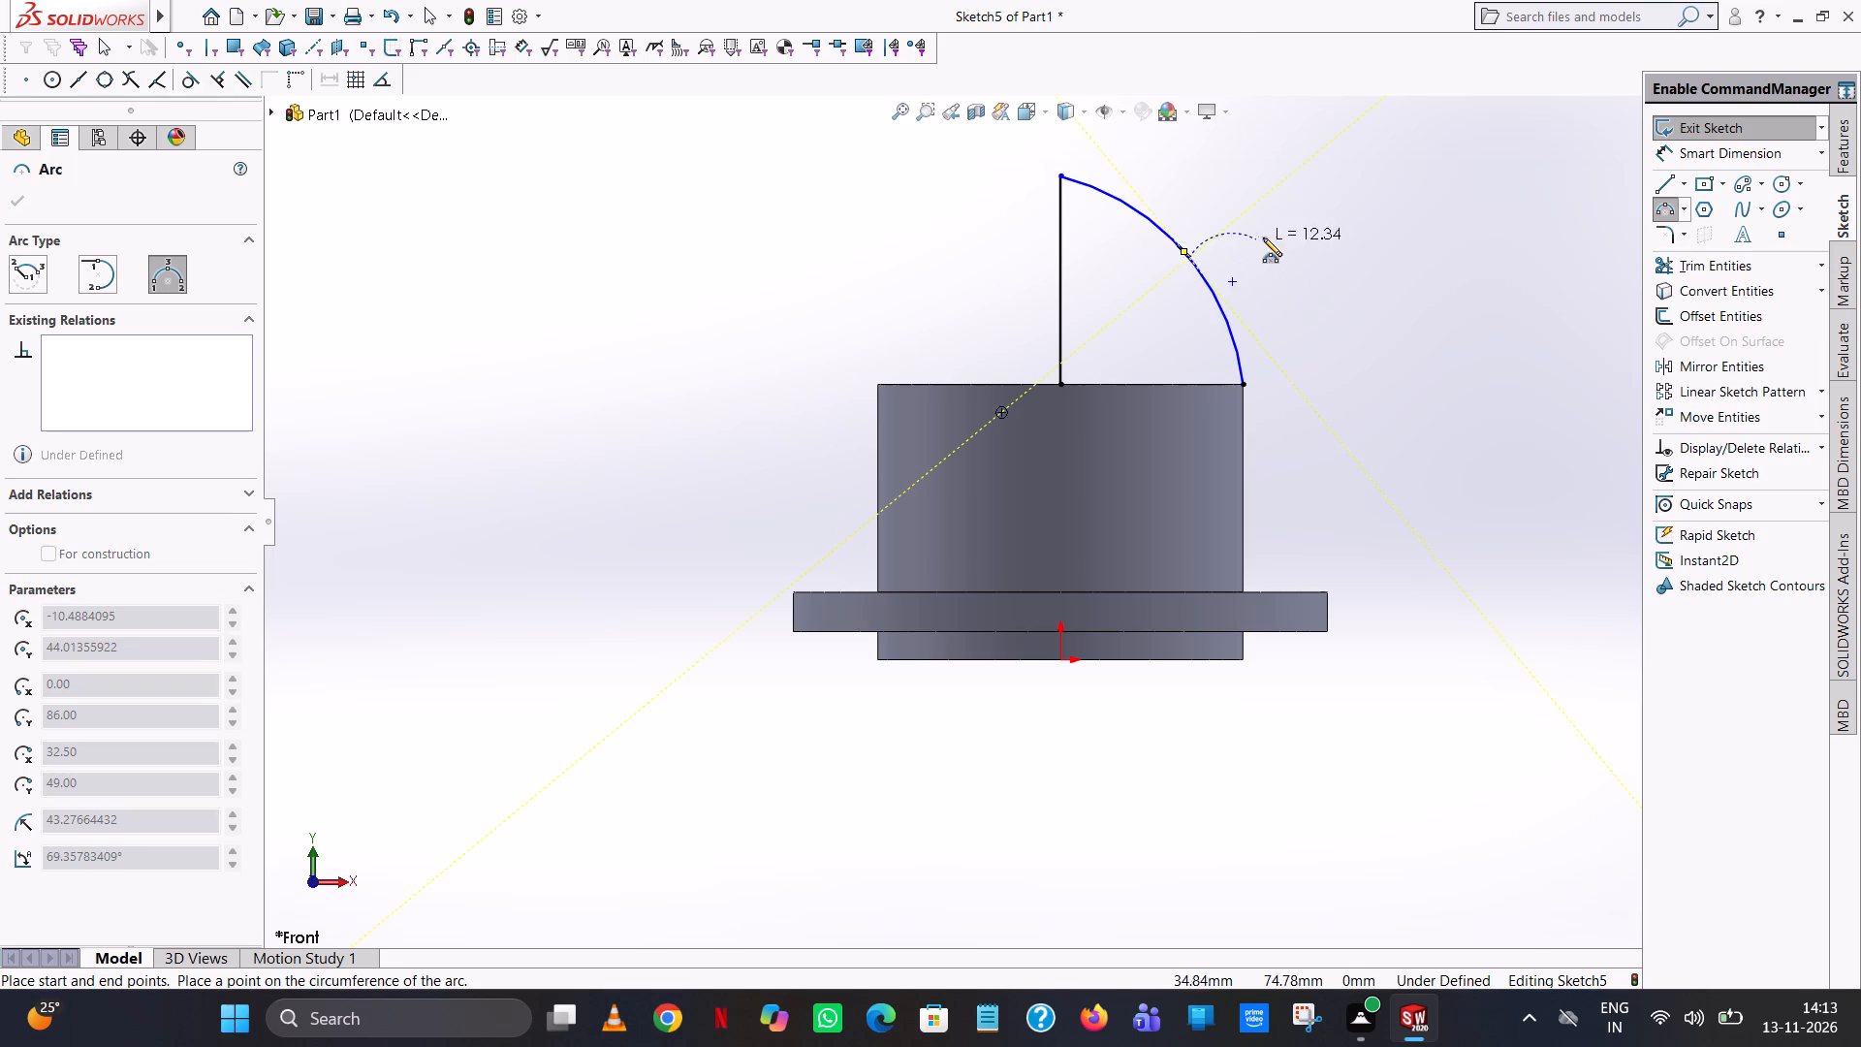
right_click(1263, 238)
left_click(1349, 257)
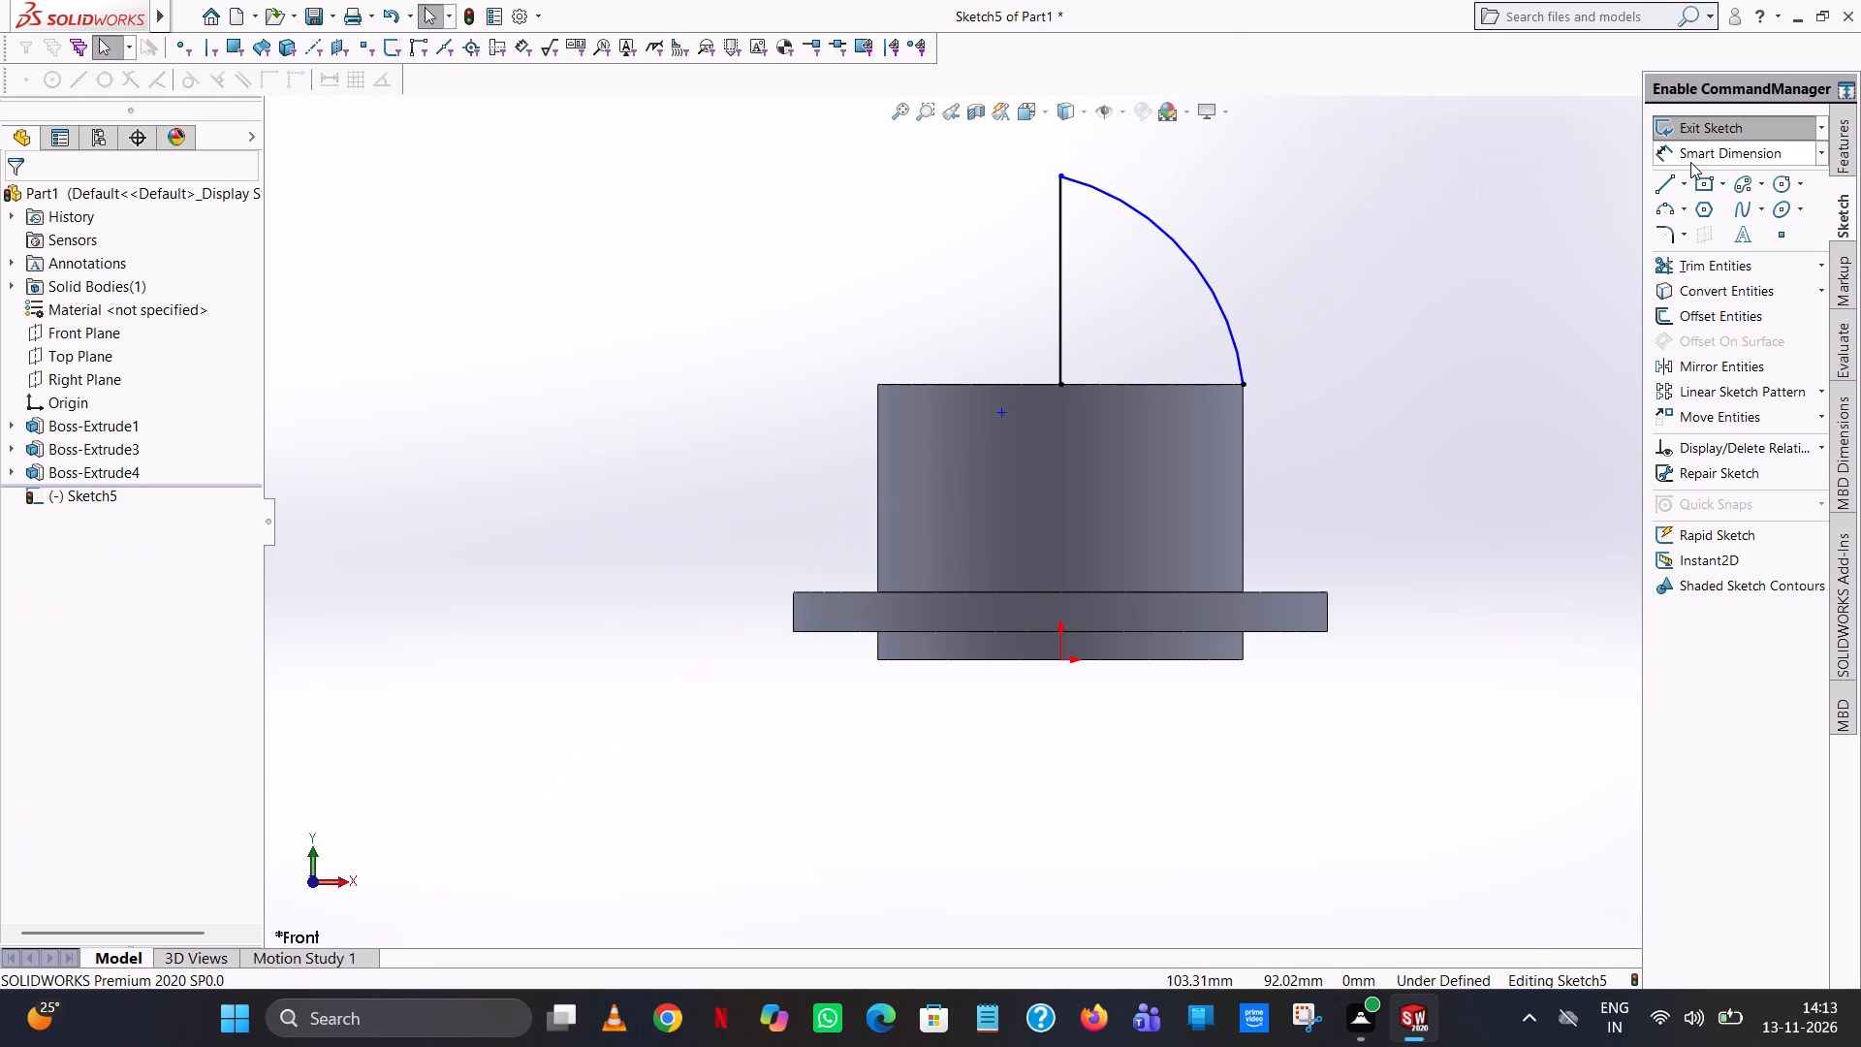
Dimension the arc's radius and set it to 65 mm, the sum 53+12.
left_click(1694, 158)
left_click(1204, 271)
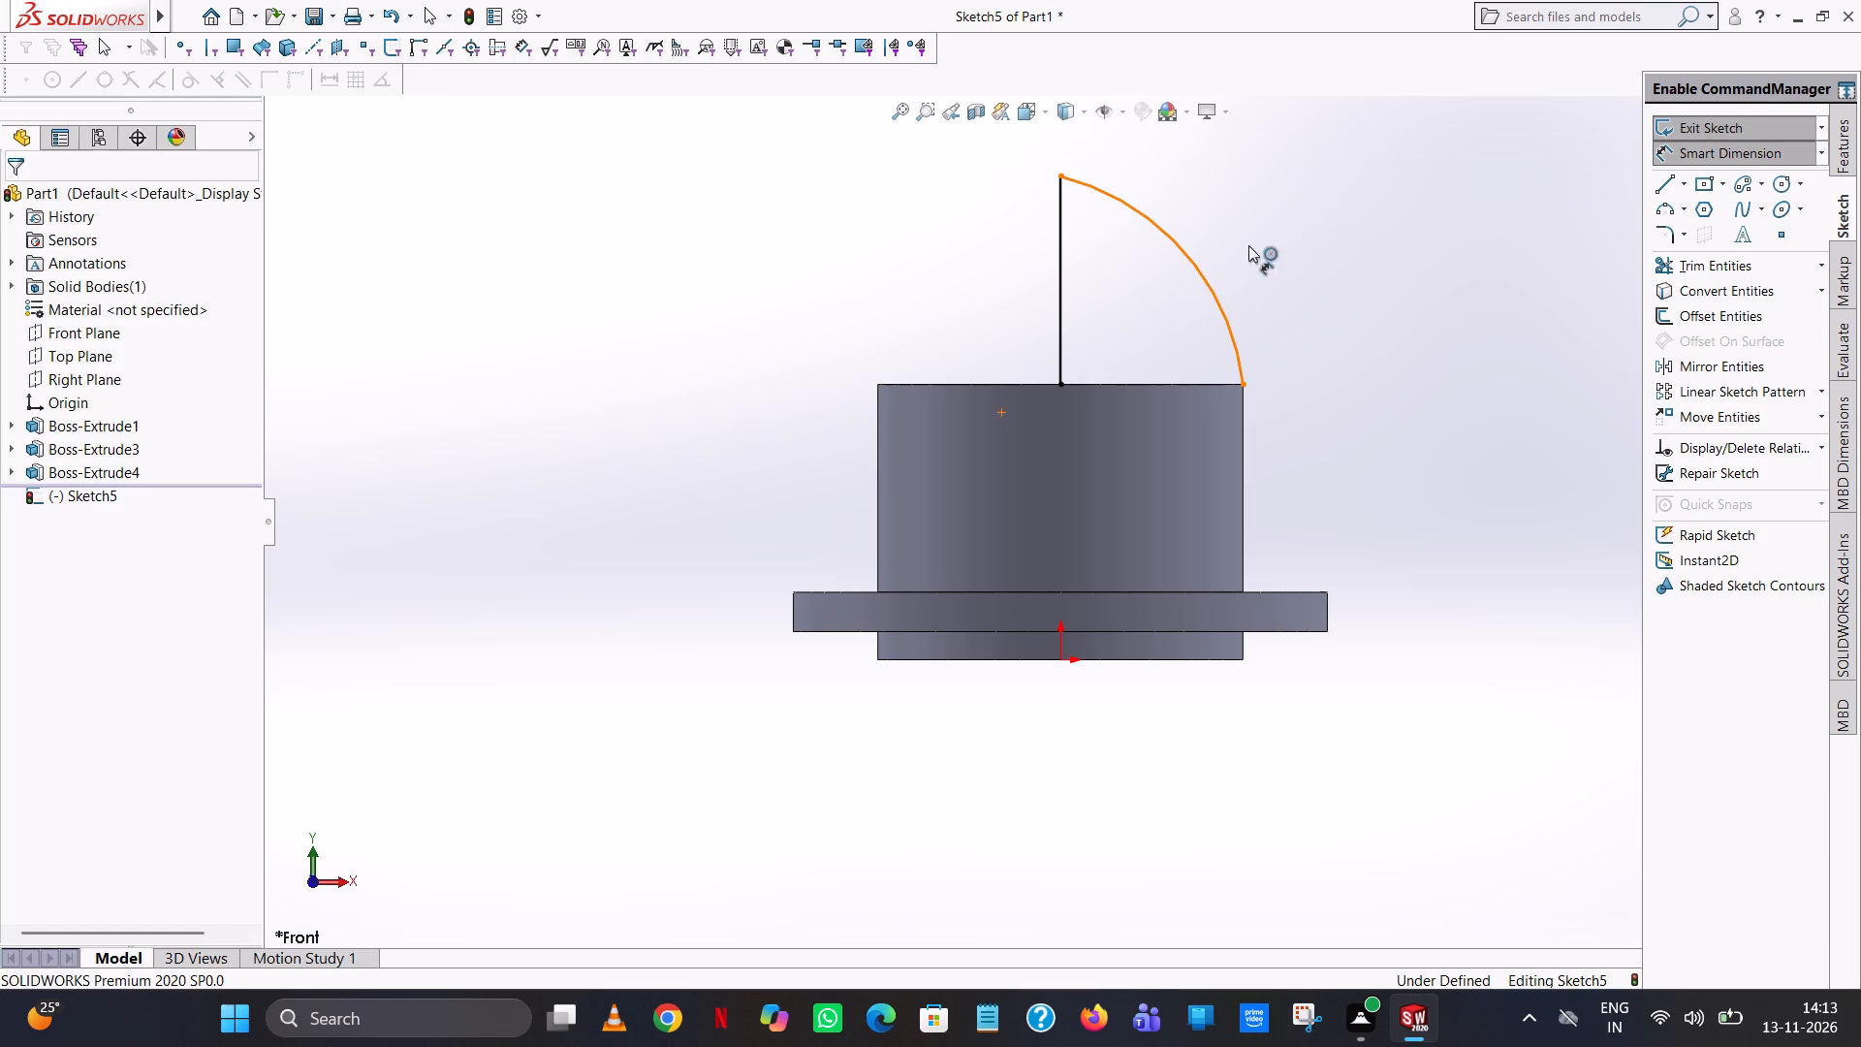
left_click(1320, 208)
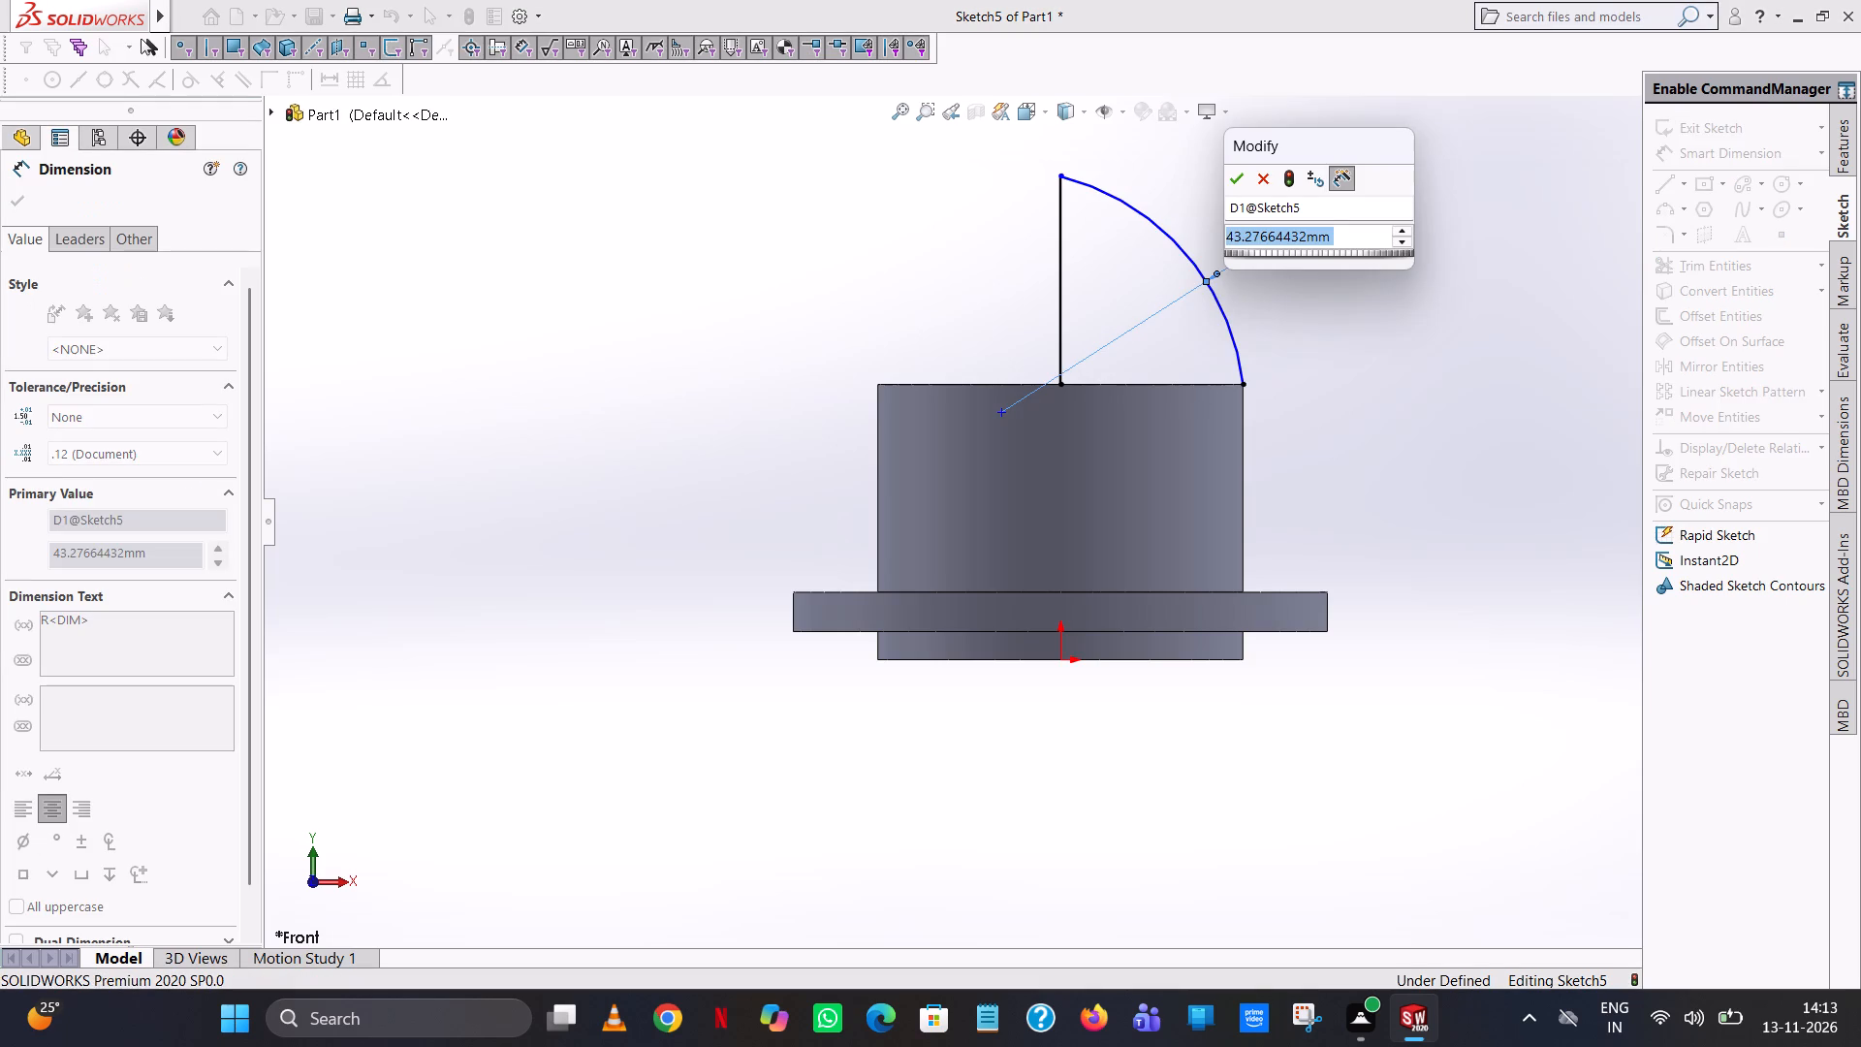
left_click(1266, 177)
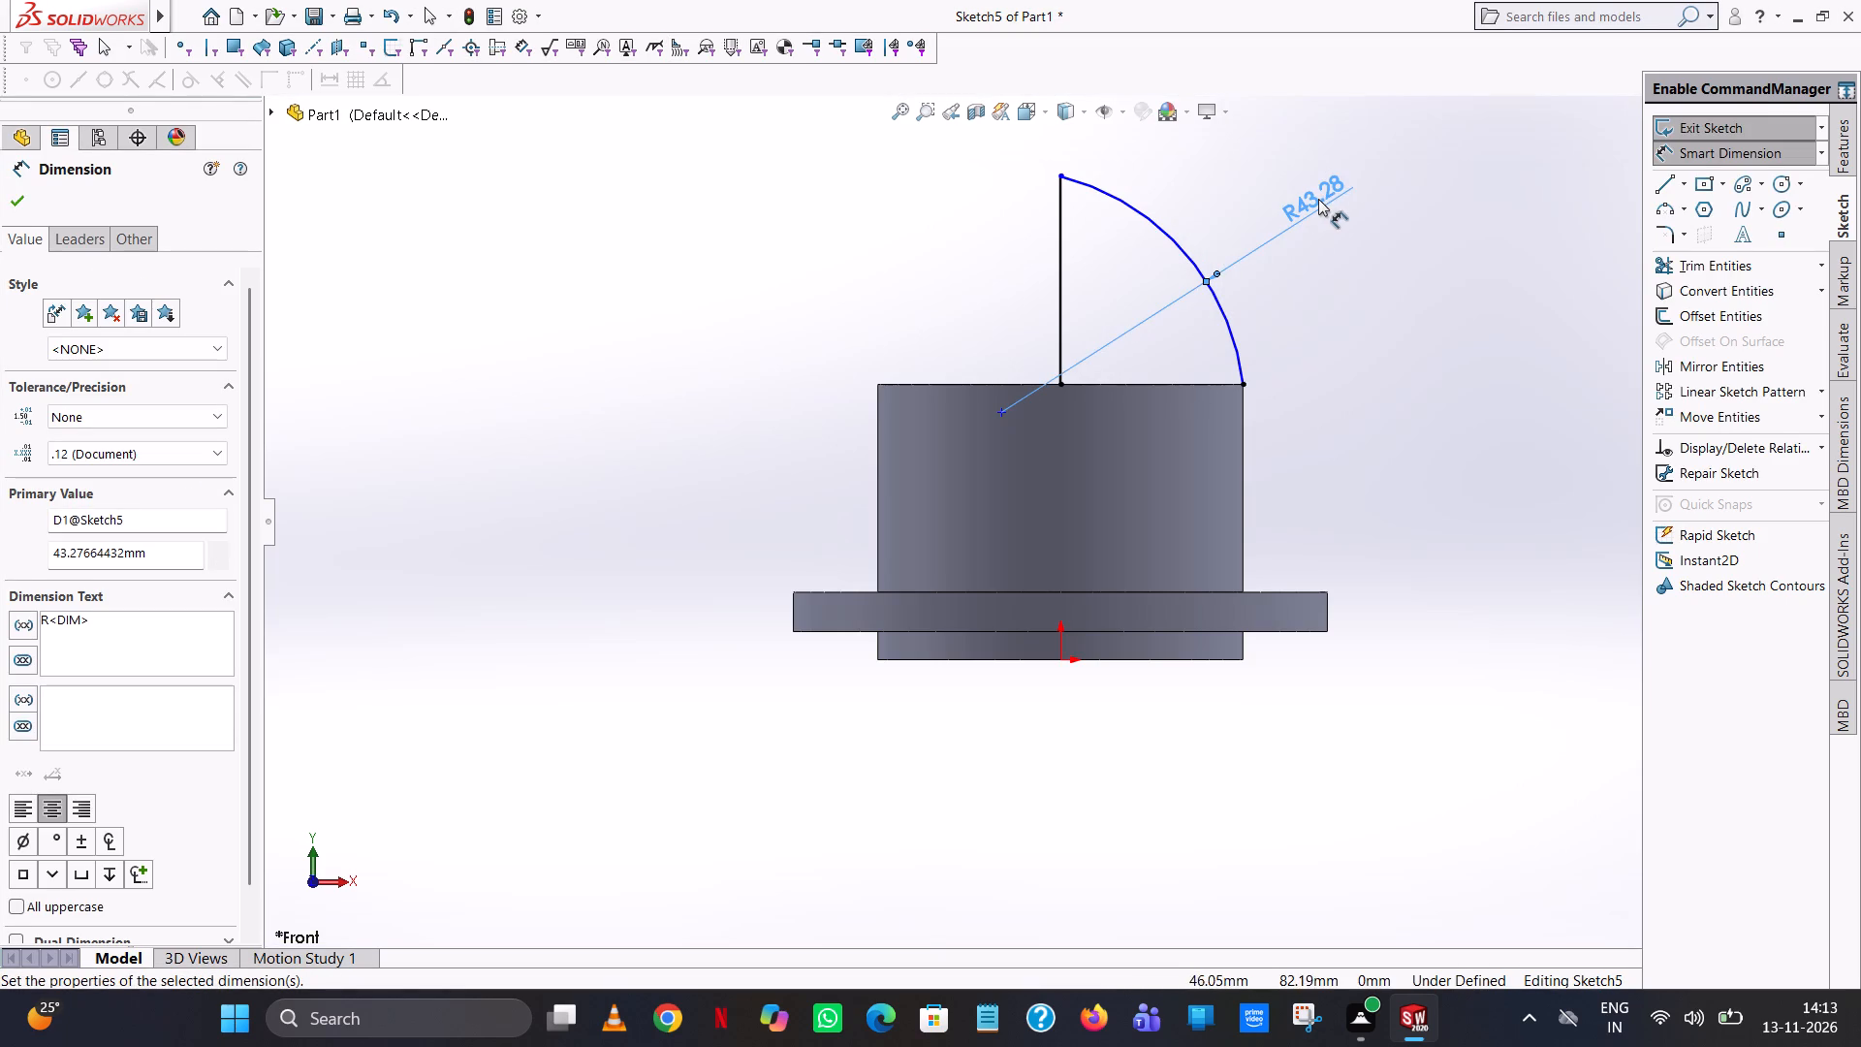
double_click(1318, 199)
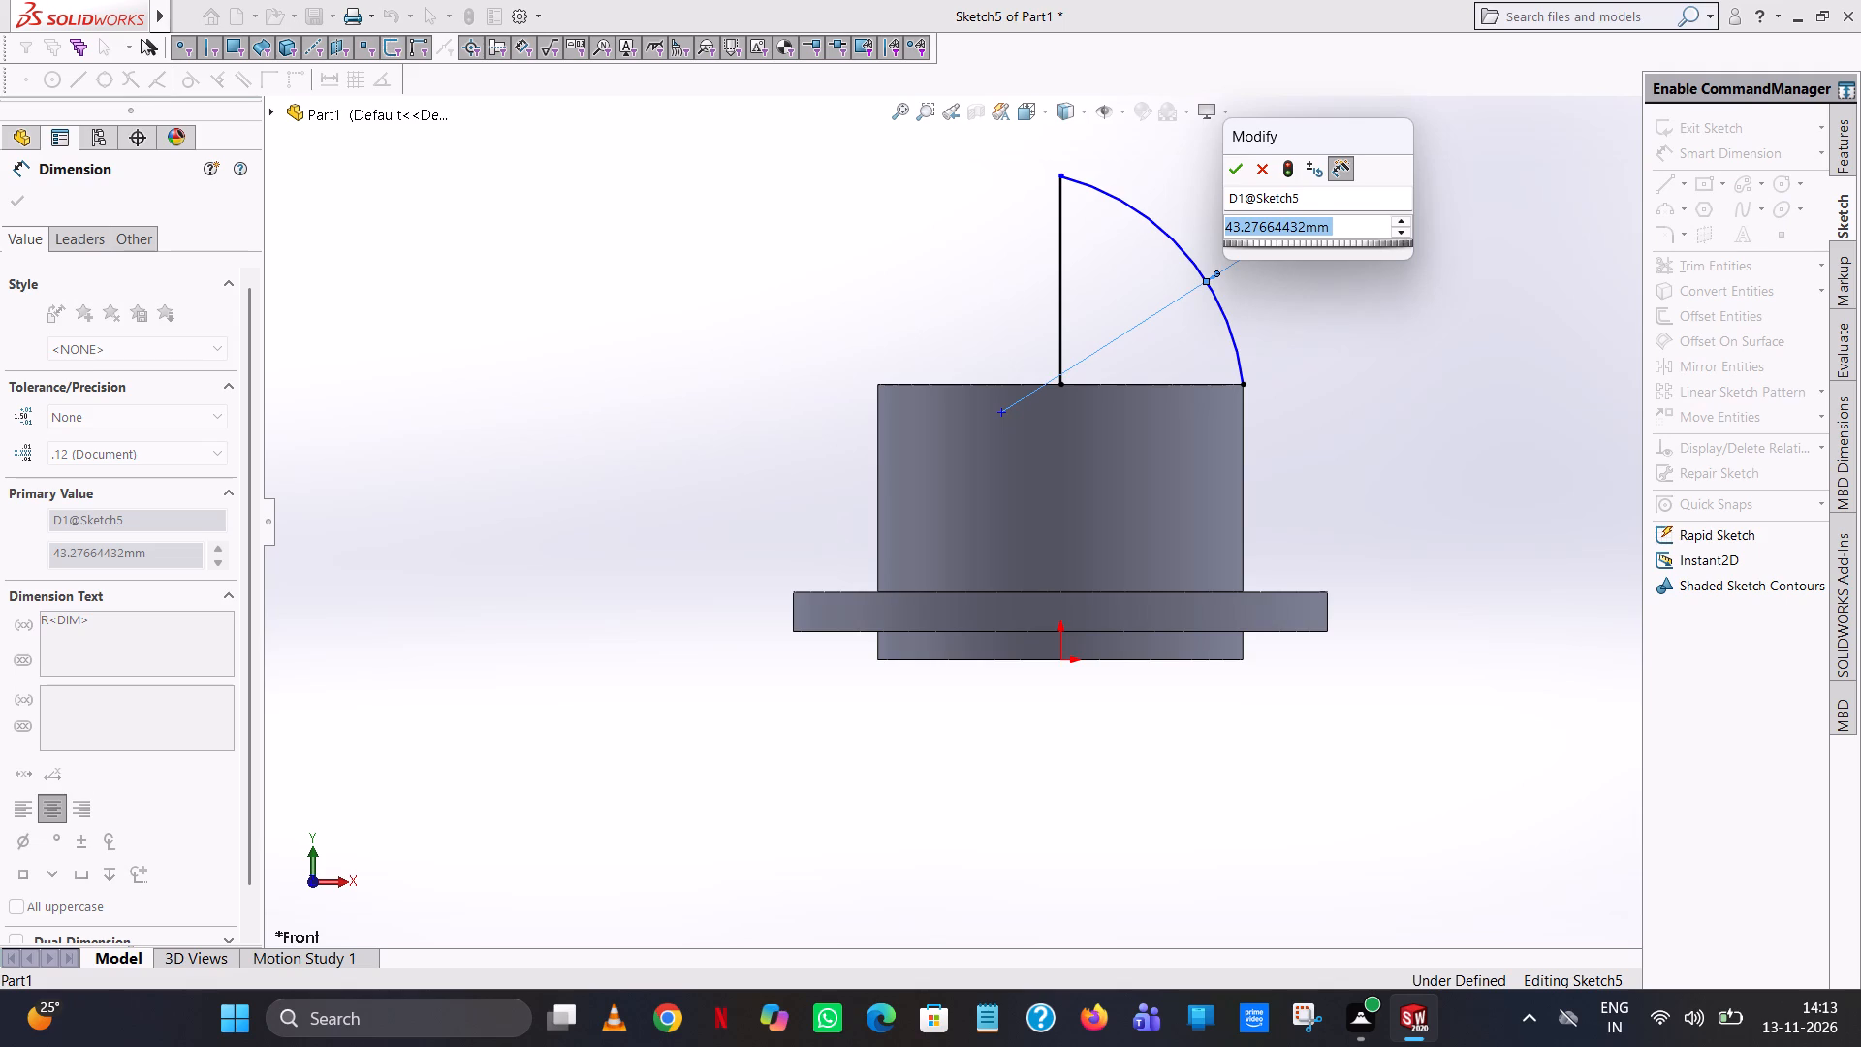
type("53")
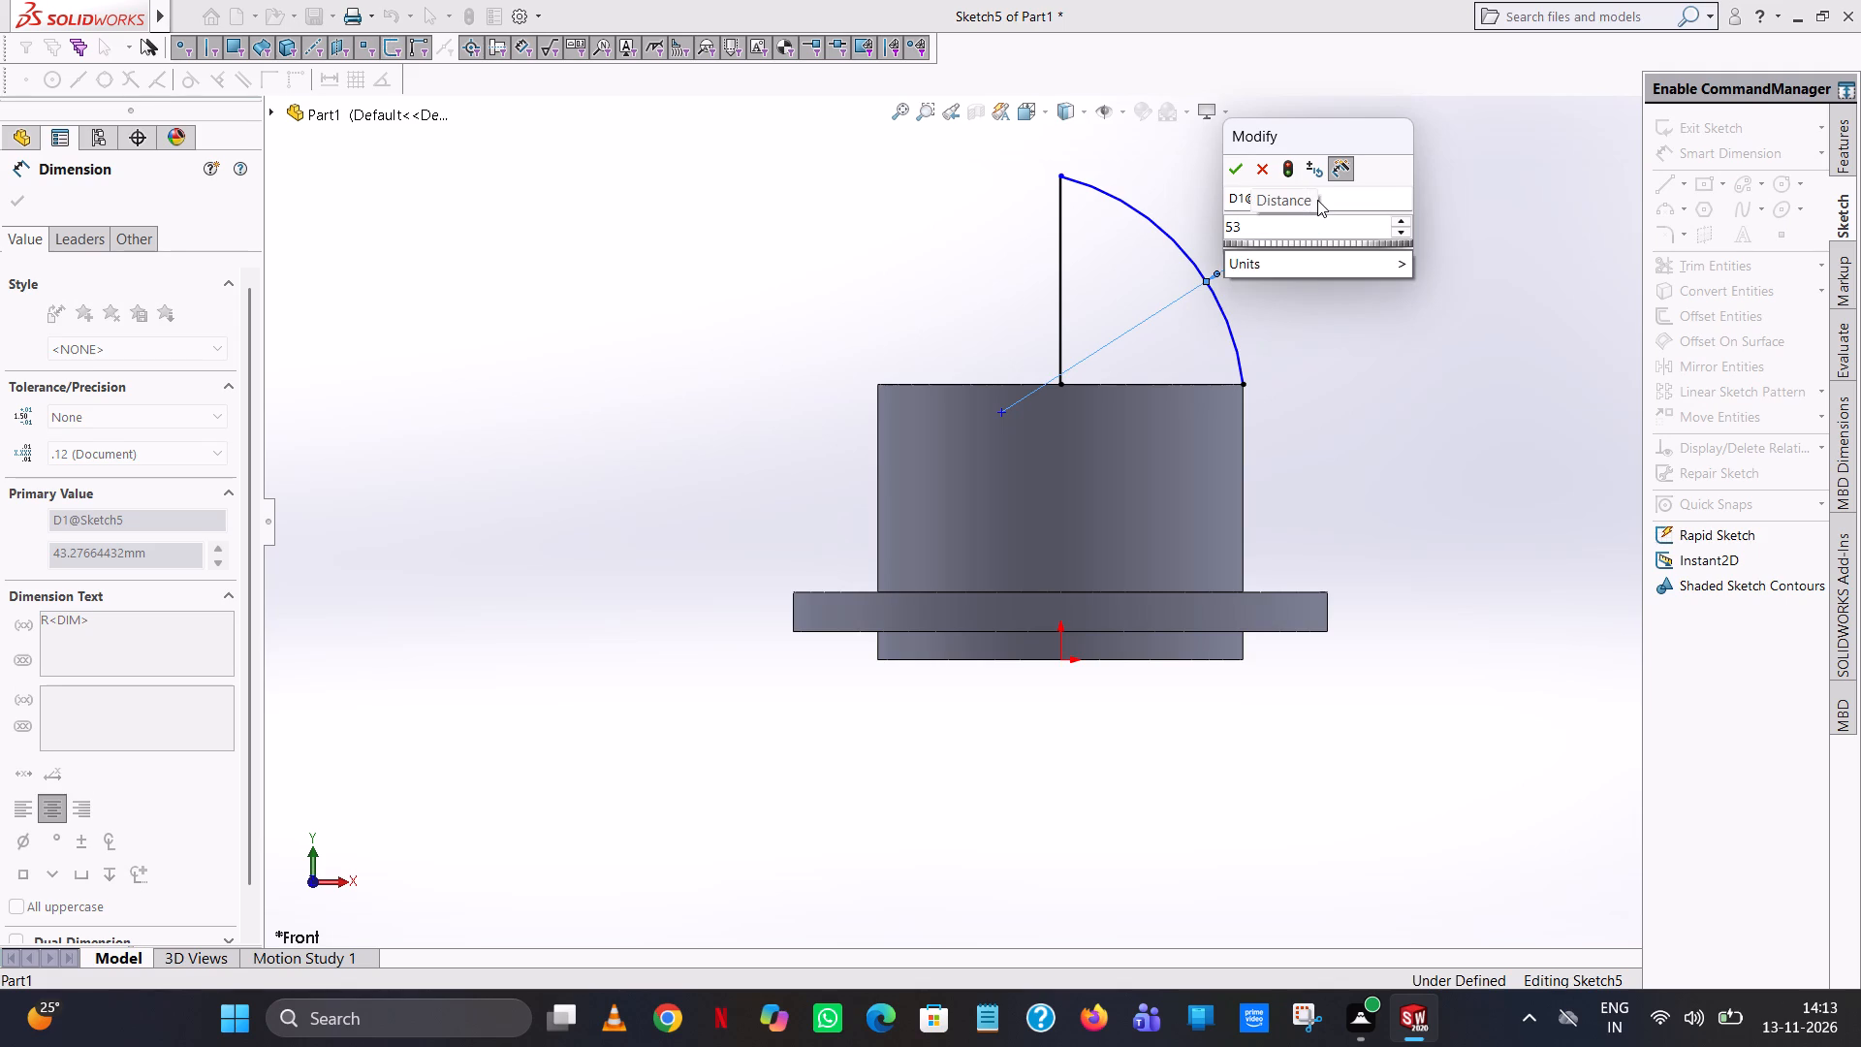
key("plus")
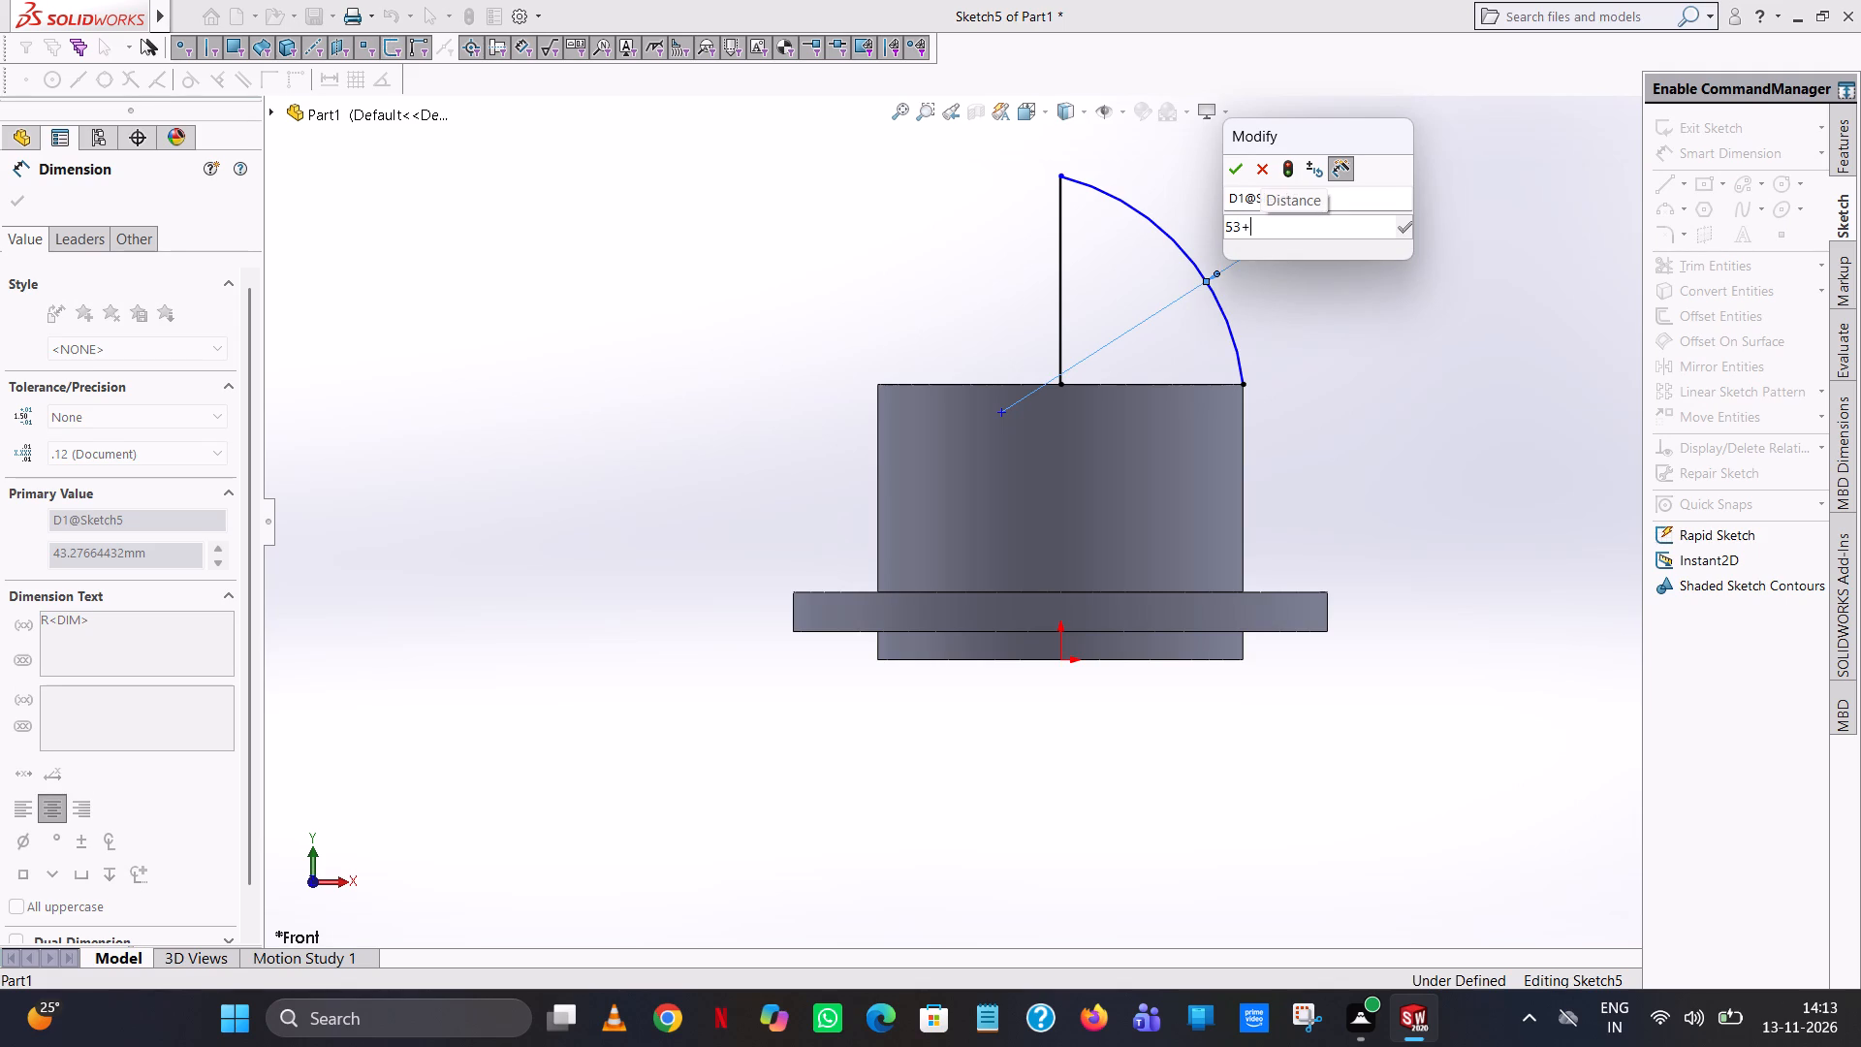
type("12")
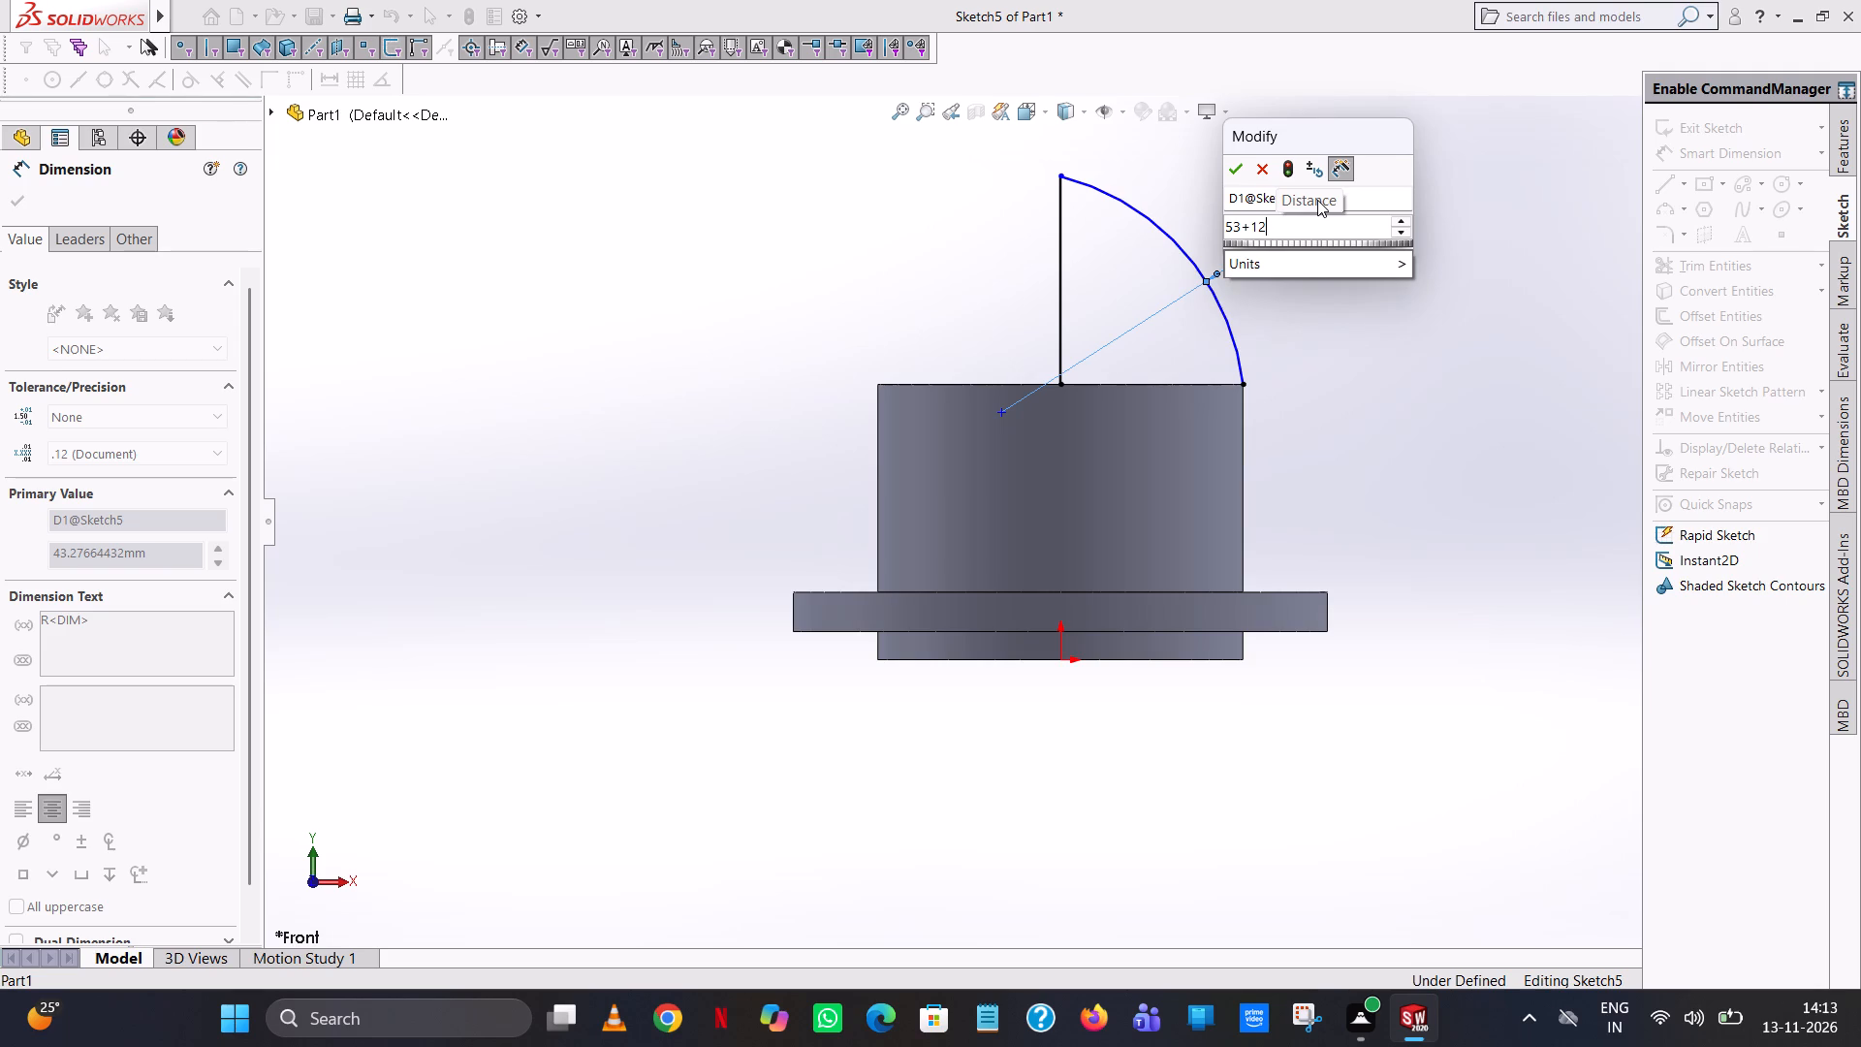
left_click(1509, 638)
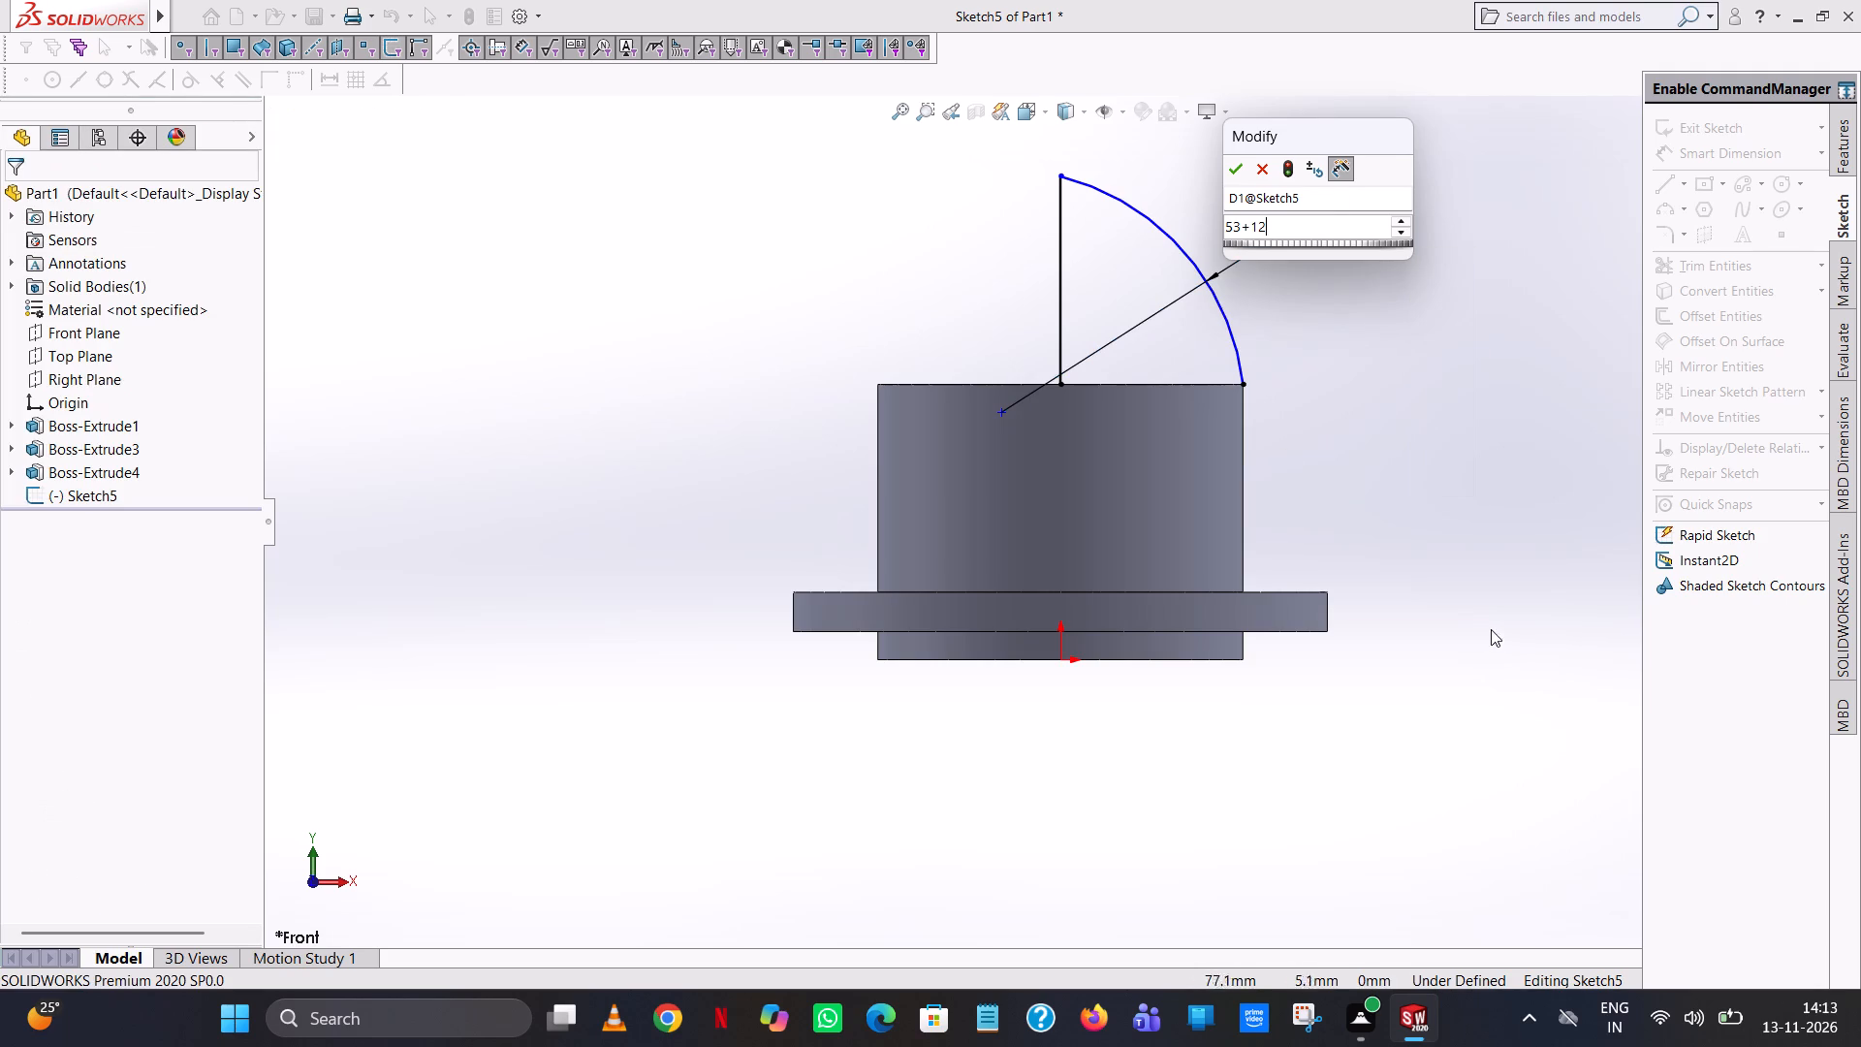
left_click(1345, 432)
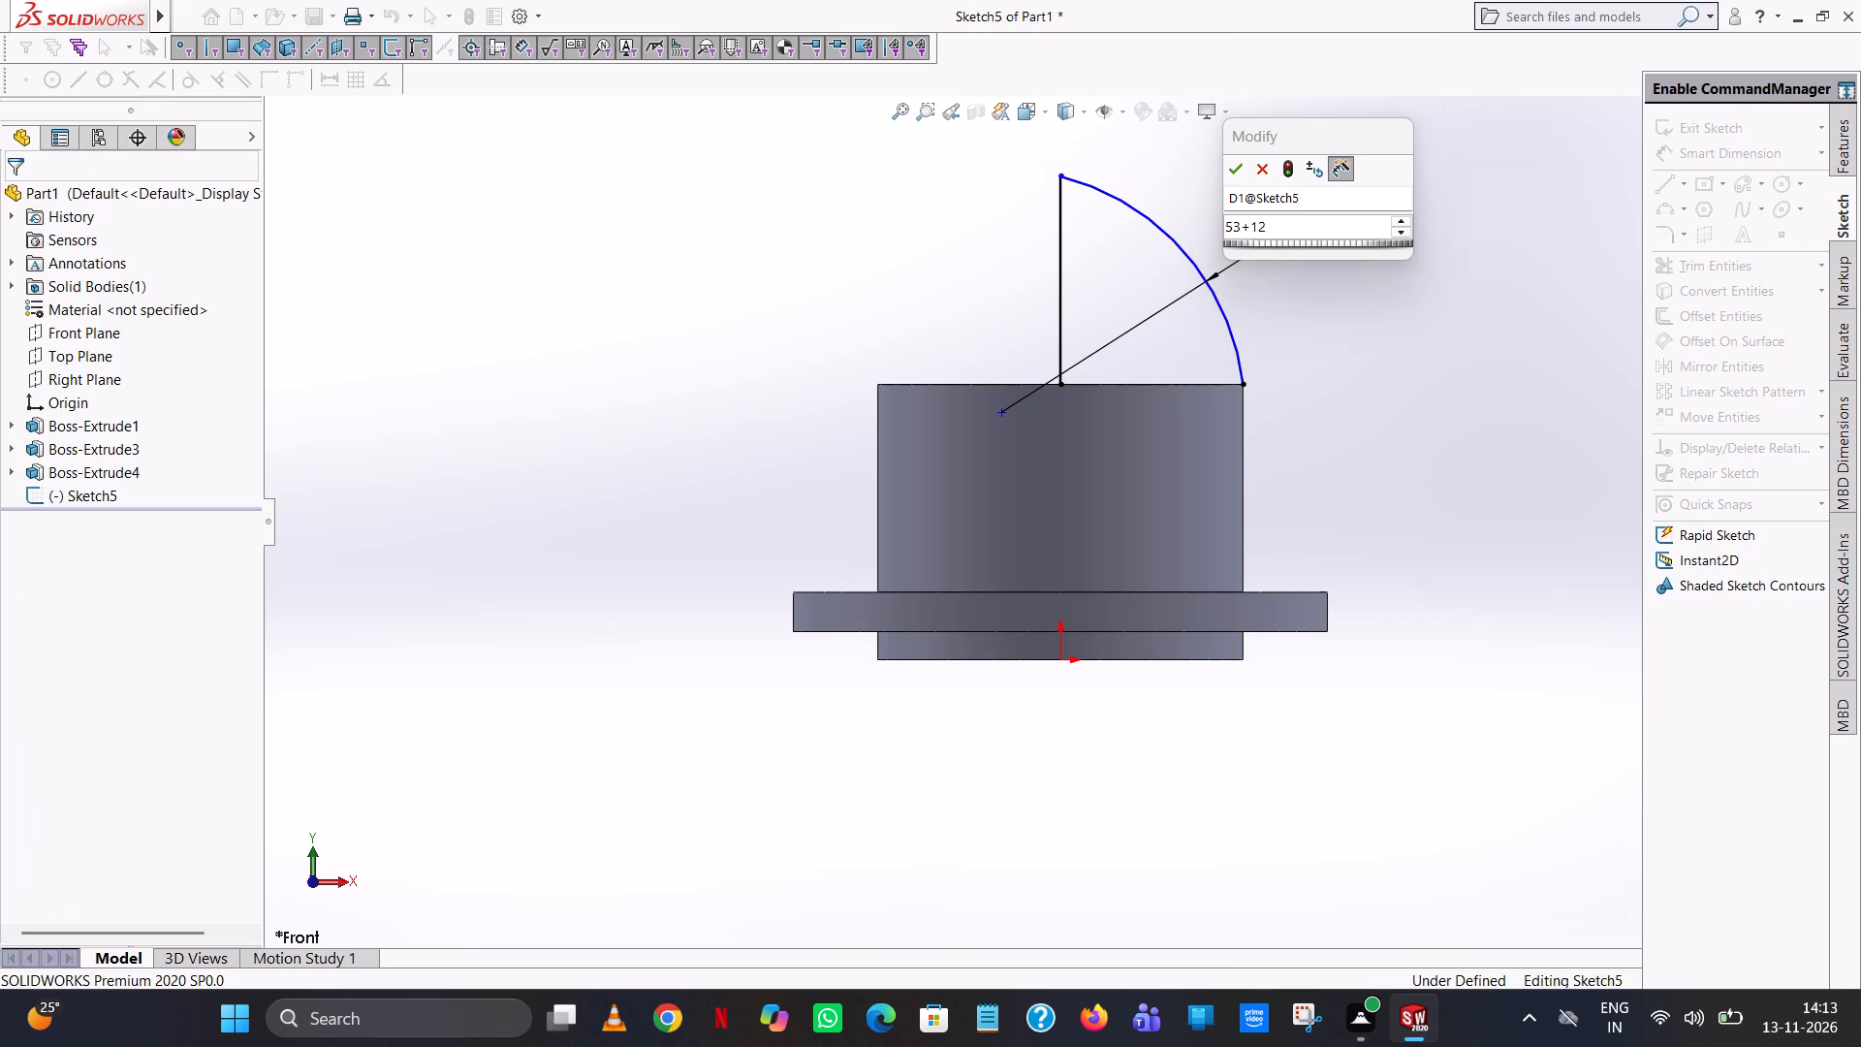
left_click(1236, 176)
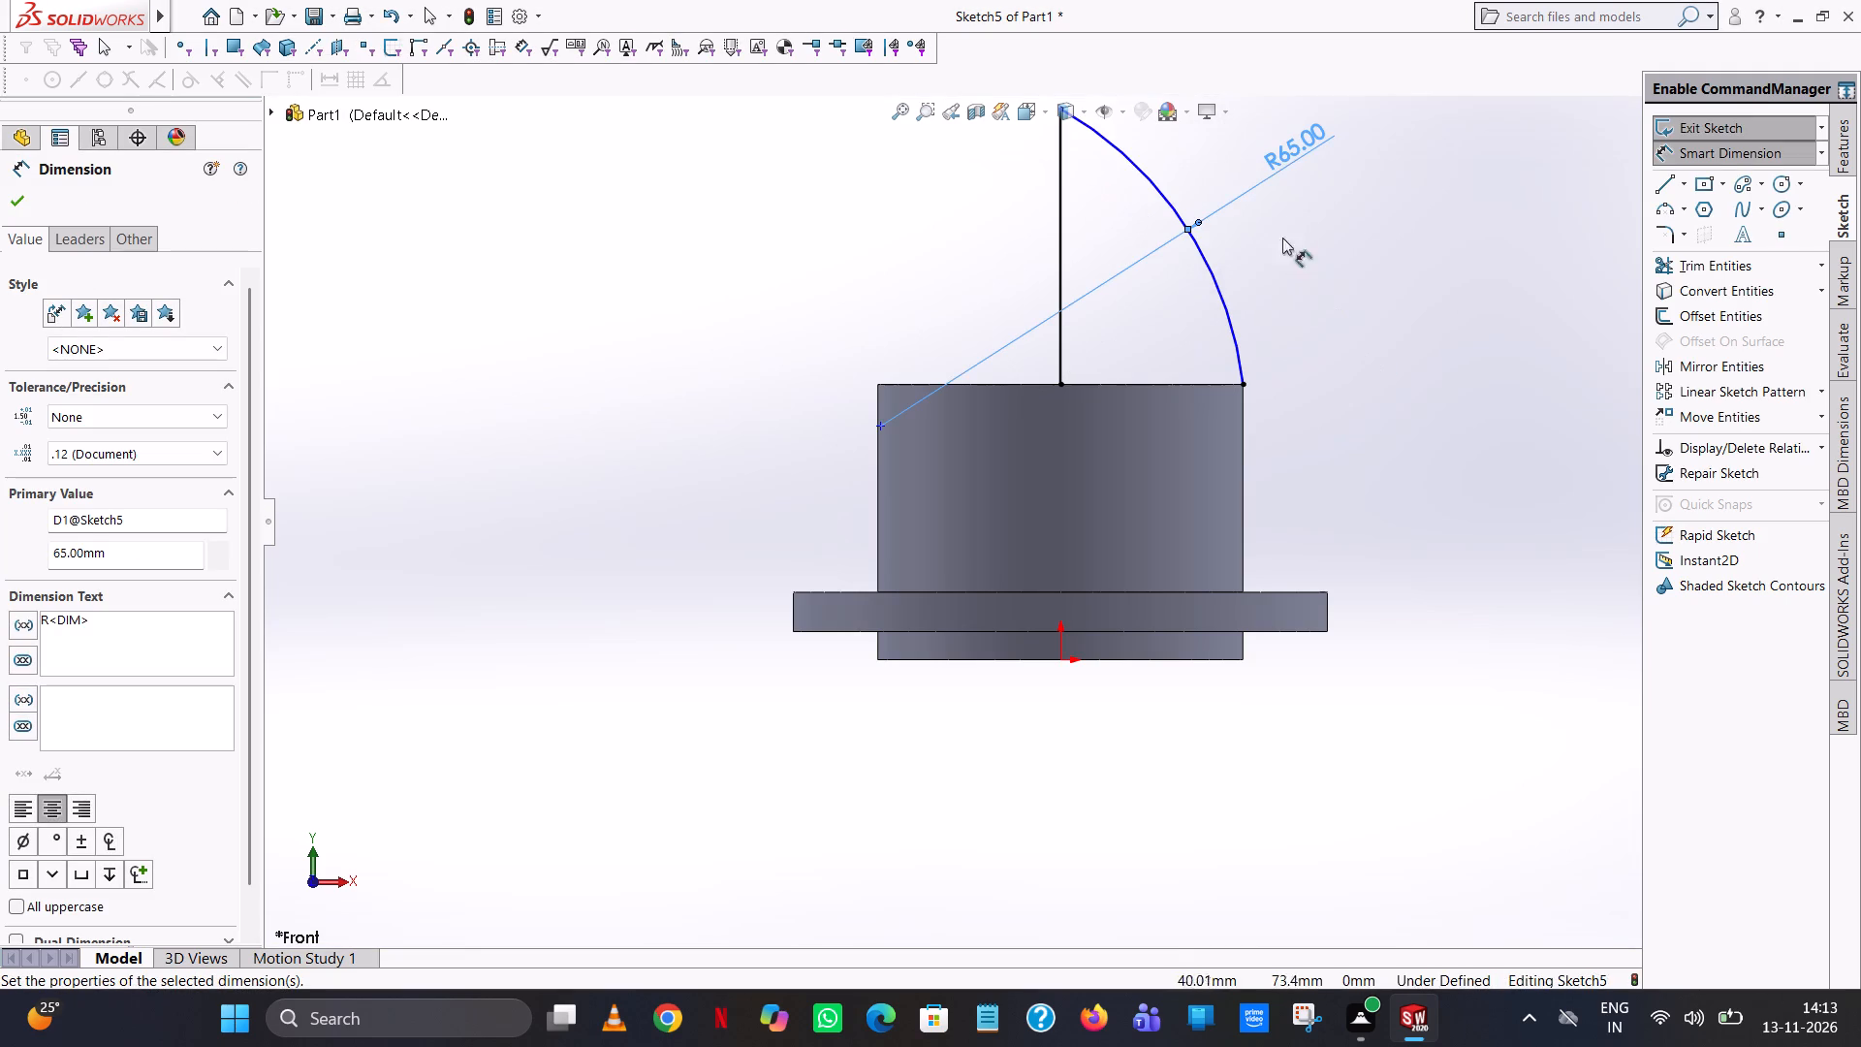
Set the arc's radius to 32.5 mm, half of 65 mm.
double_click(1285, 149)
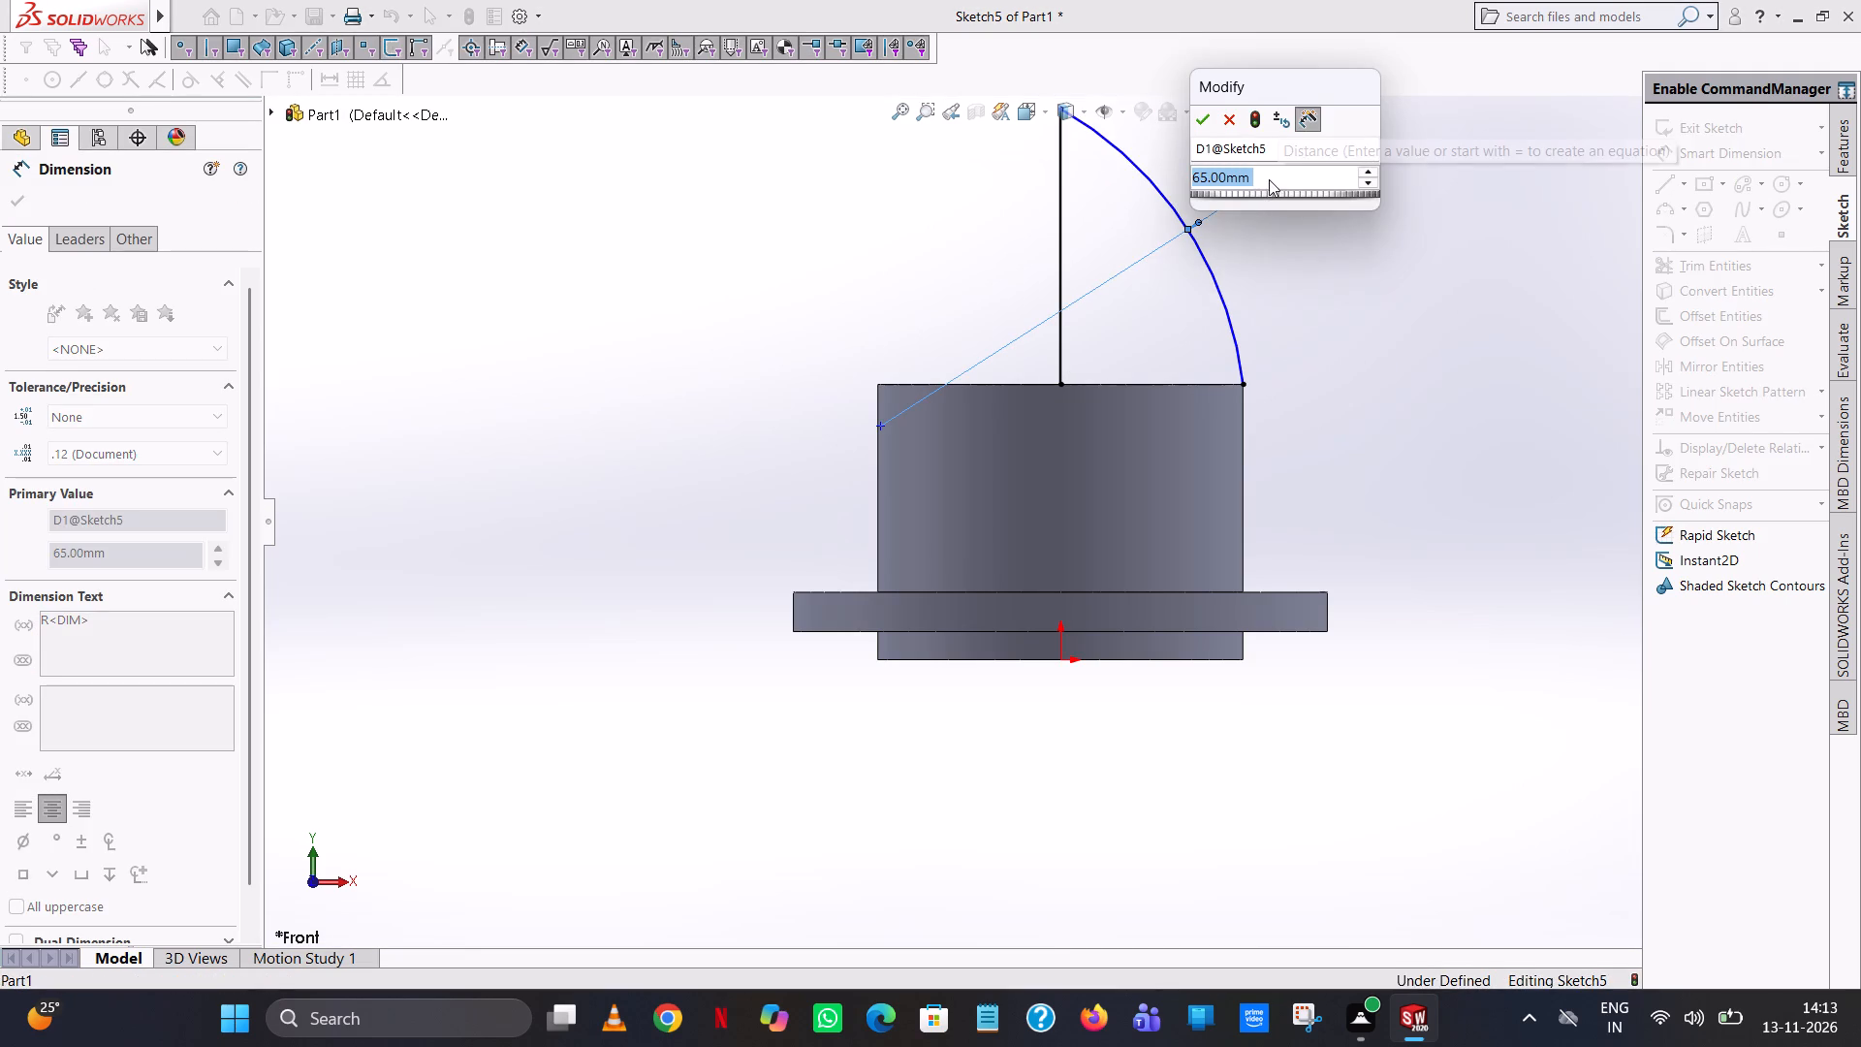
left_click(1272, 175)
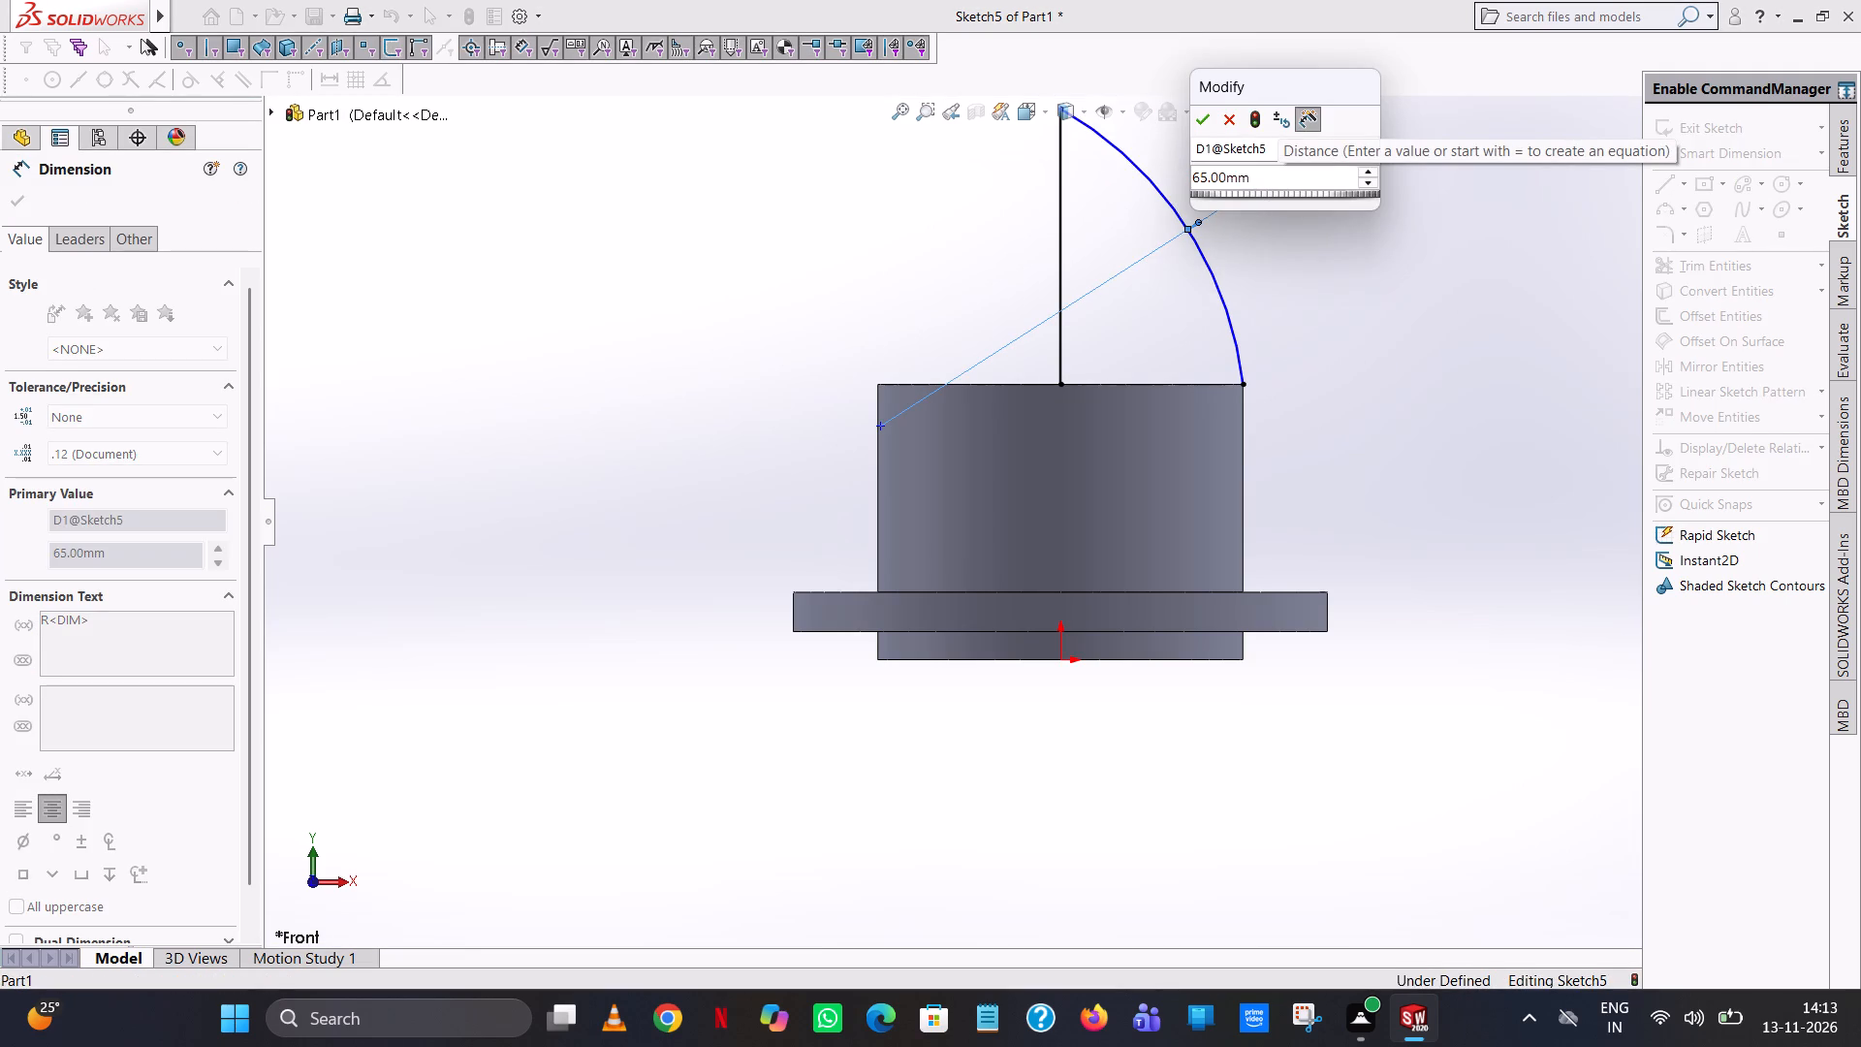
type("/2")
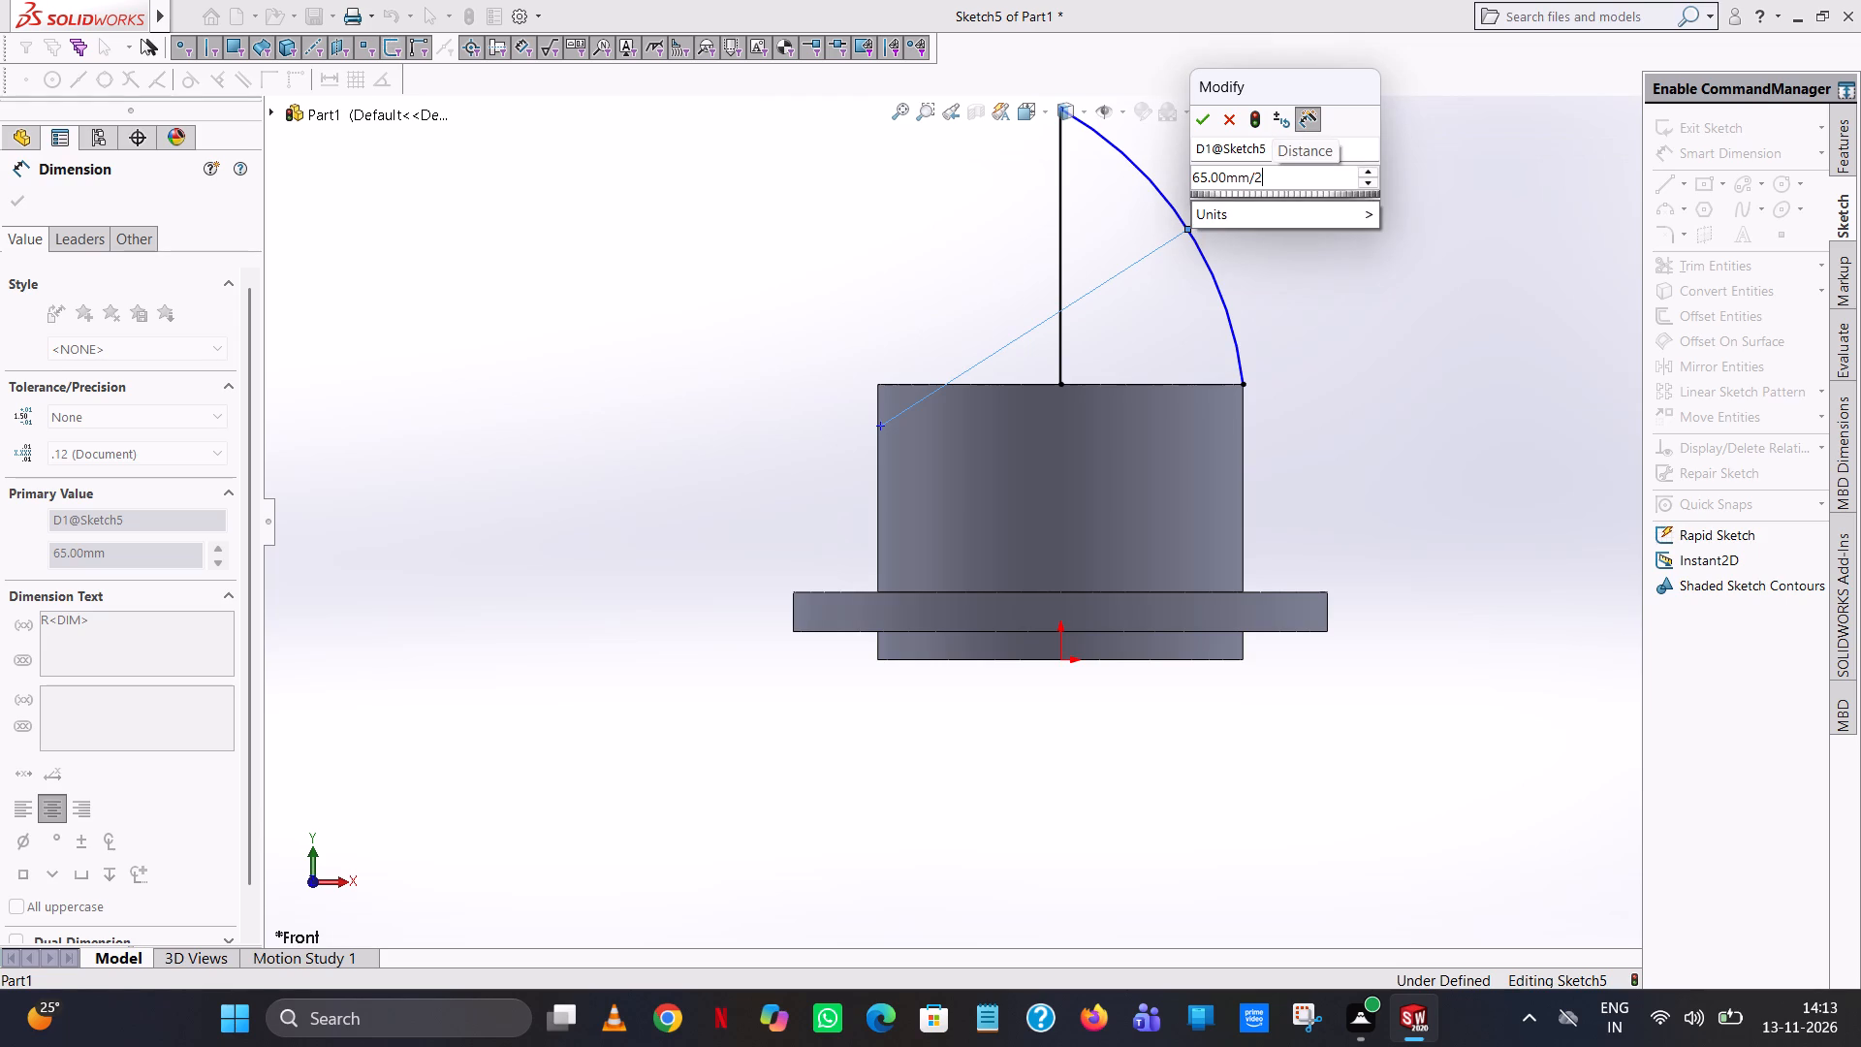
key("Return")
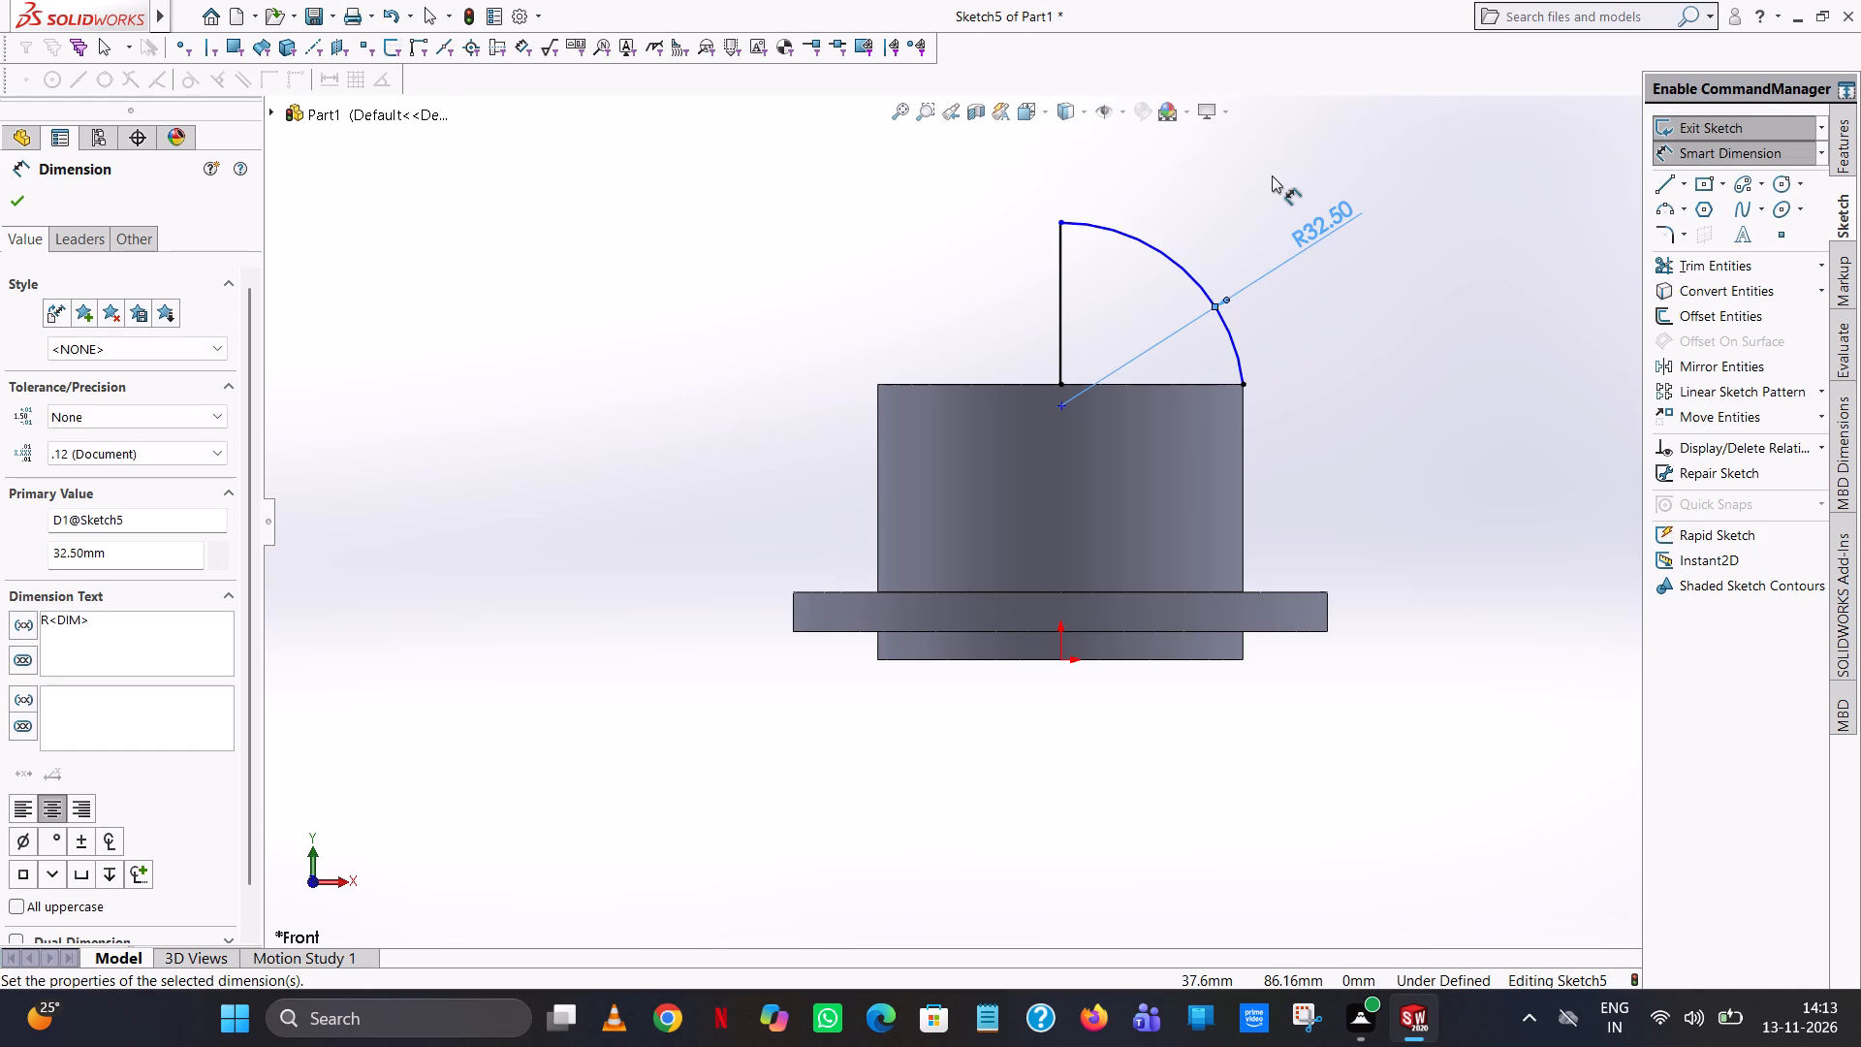
left_click(1246, 204)
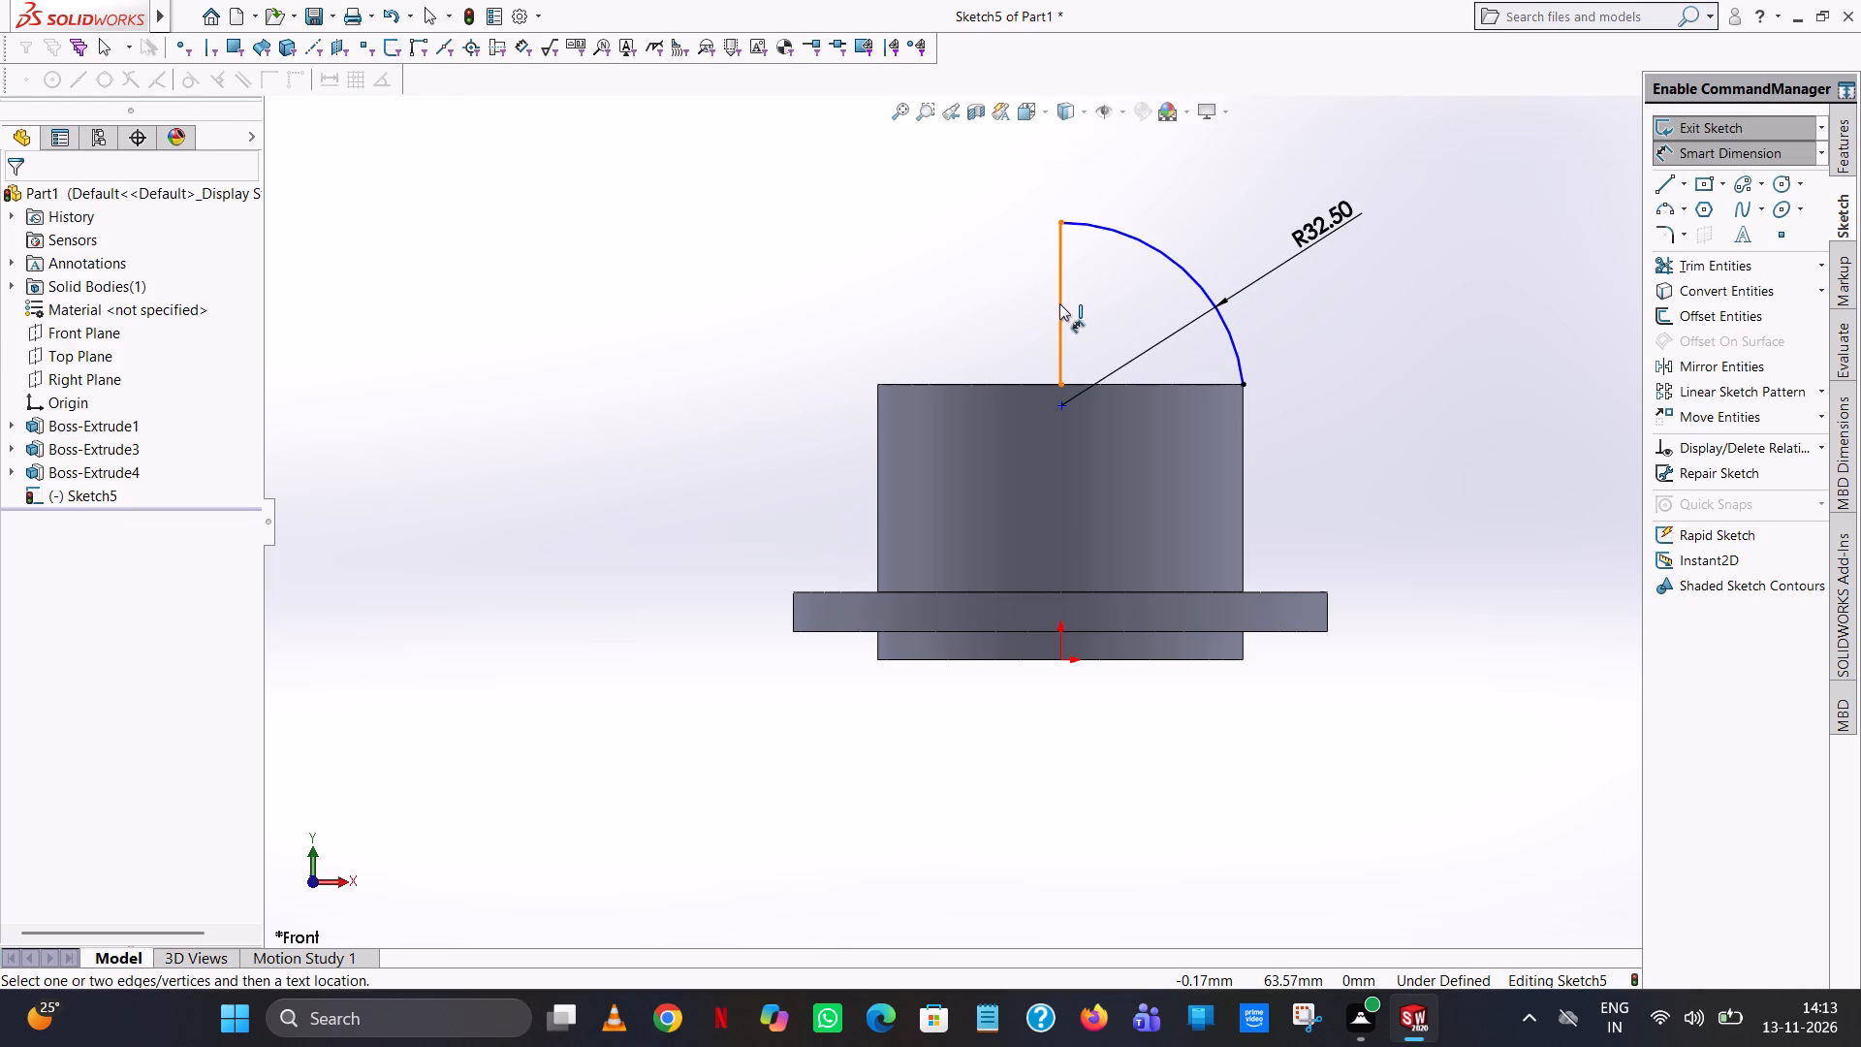
Dimension the length of the vertical line above the cylinder.
left_click(1059, 303)
left_click(931, 327)
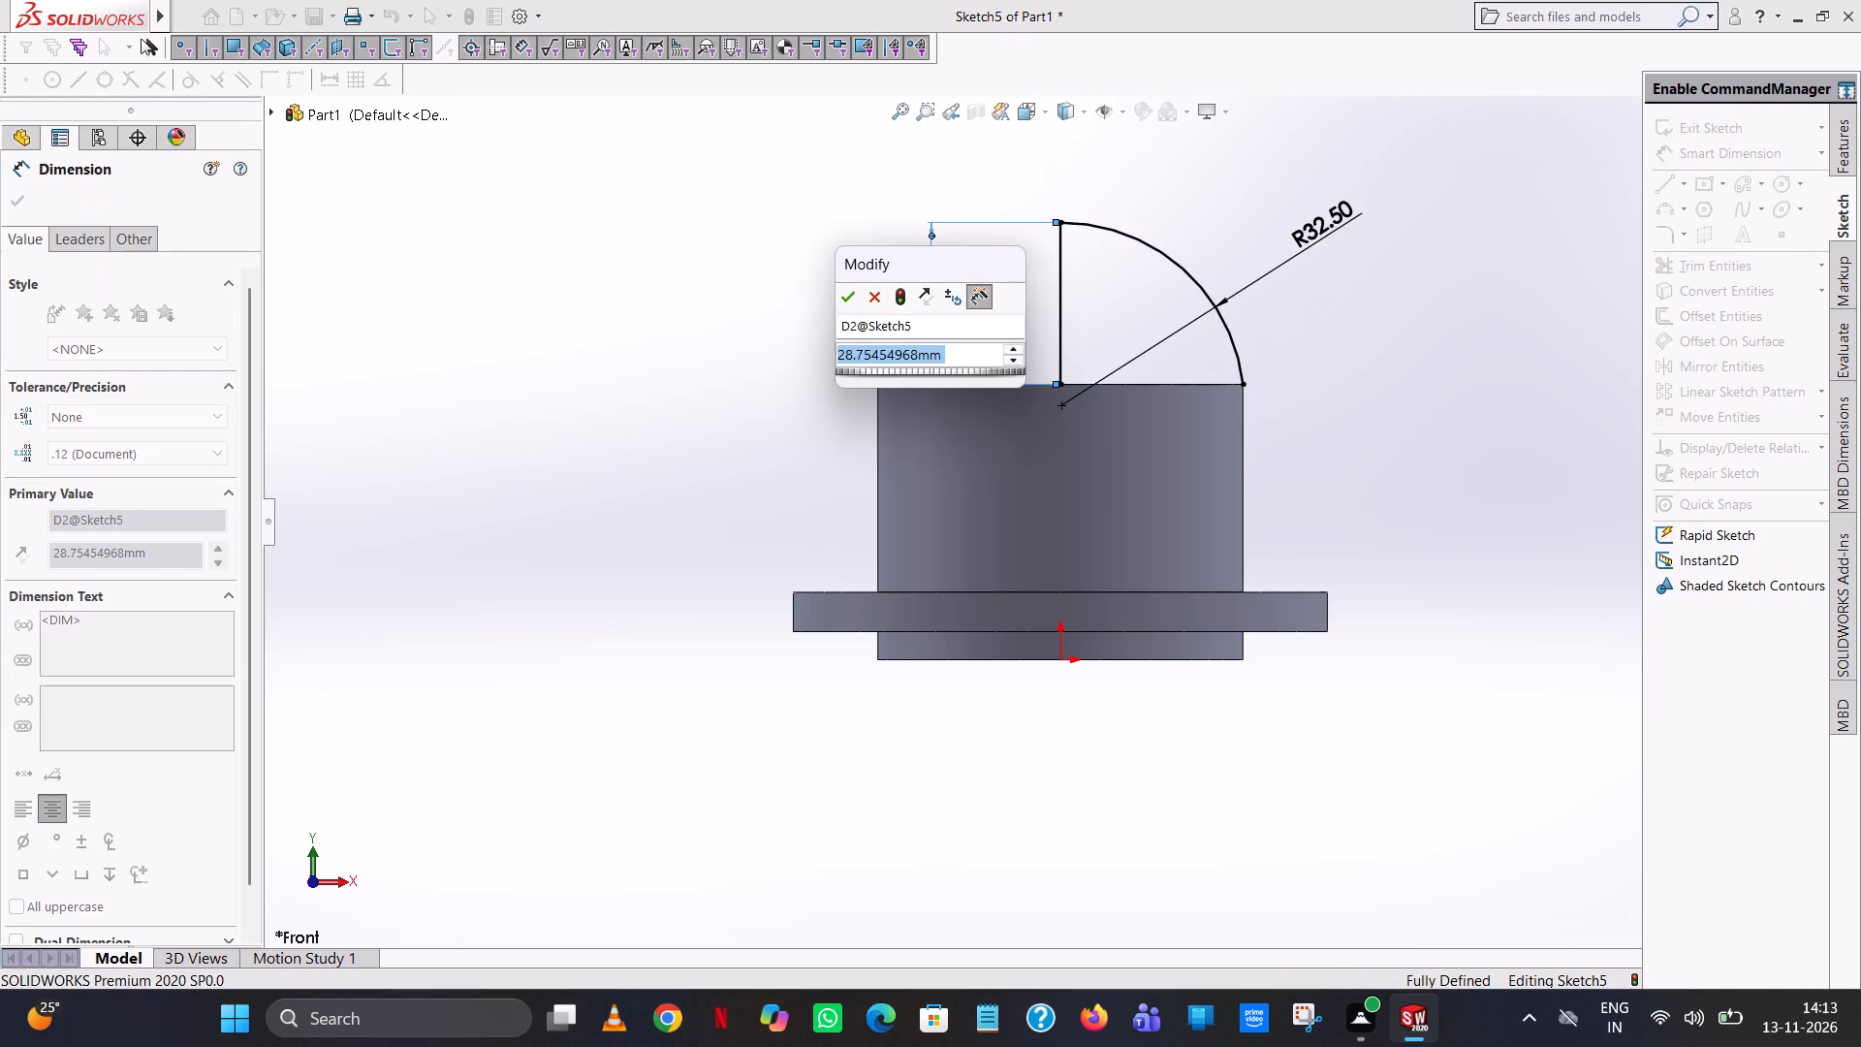
left_click(868, 290)
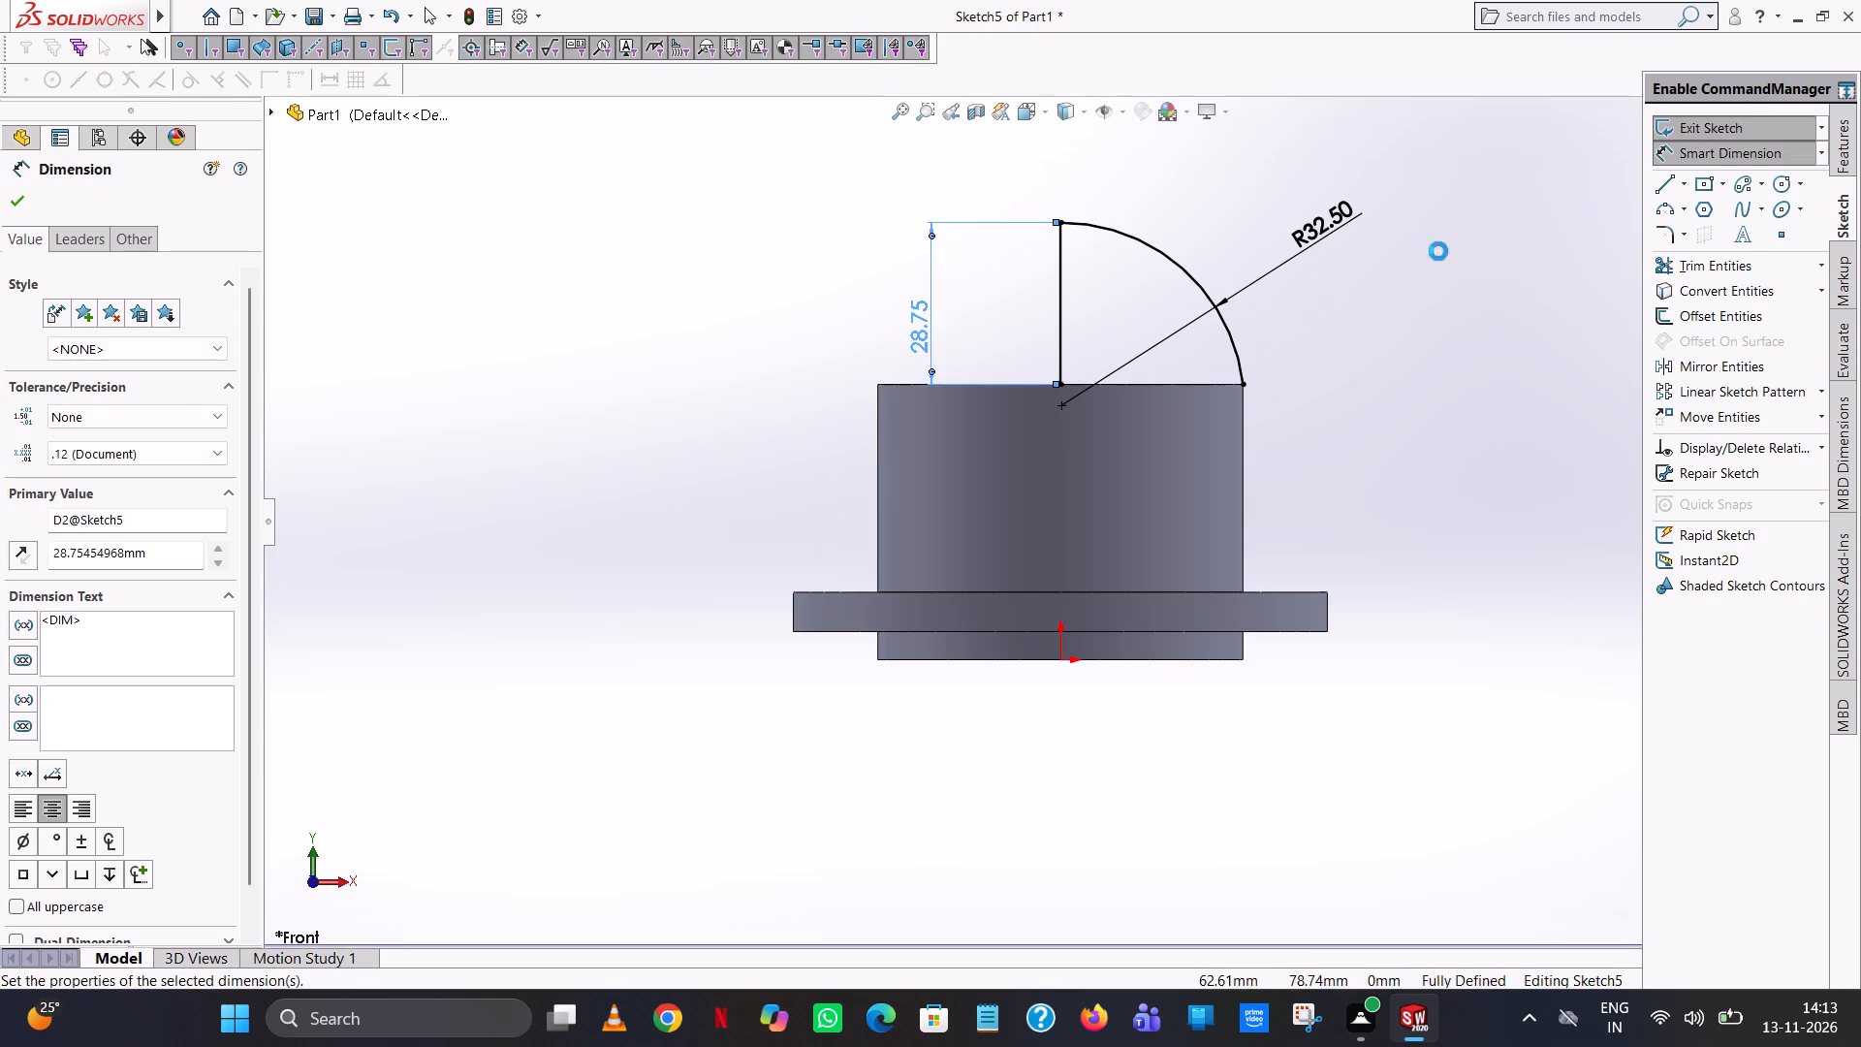
left_click(1448, 269)
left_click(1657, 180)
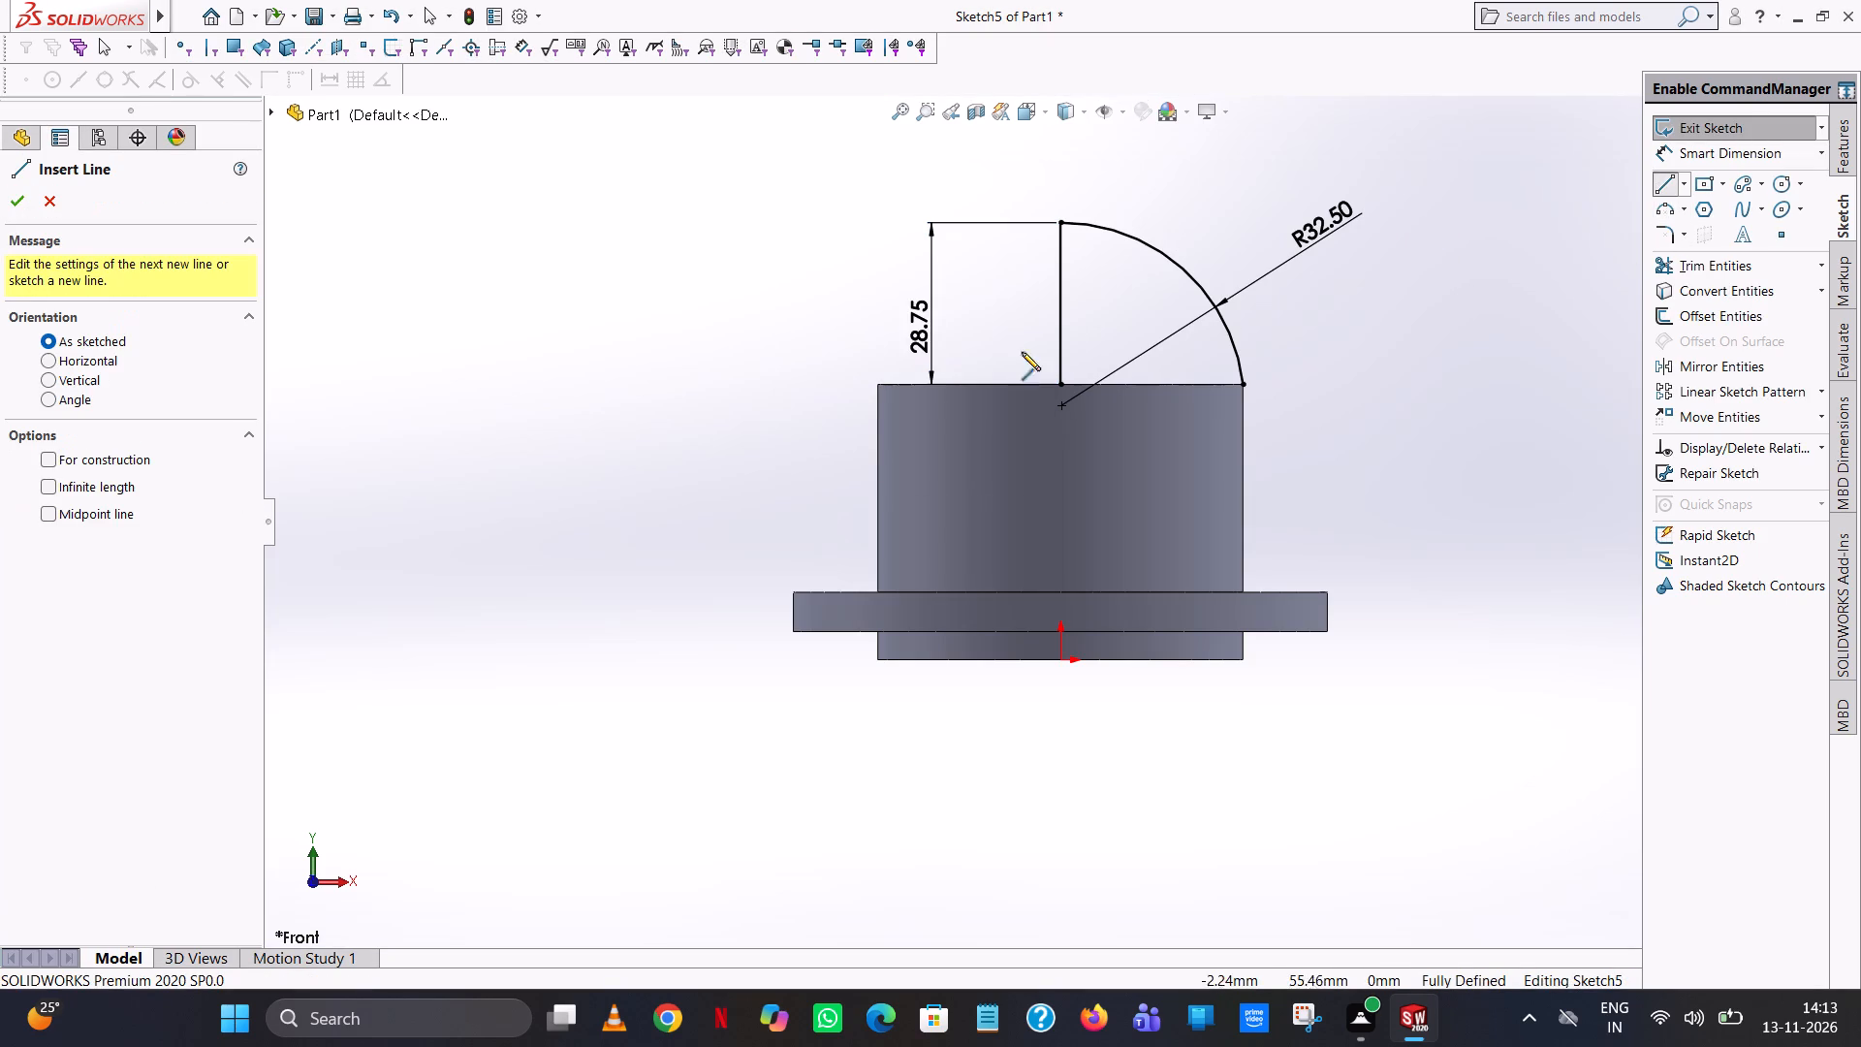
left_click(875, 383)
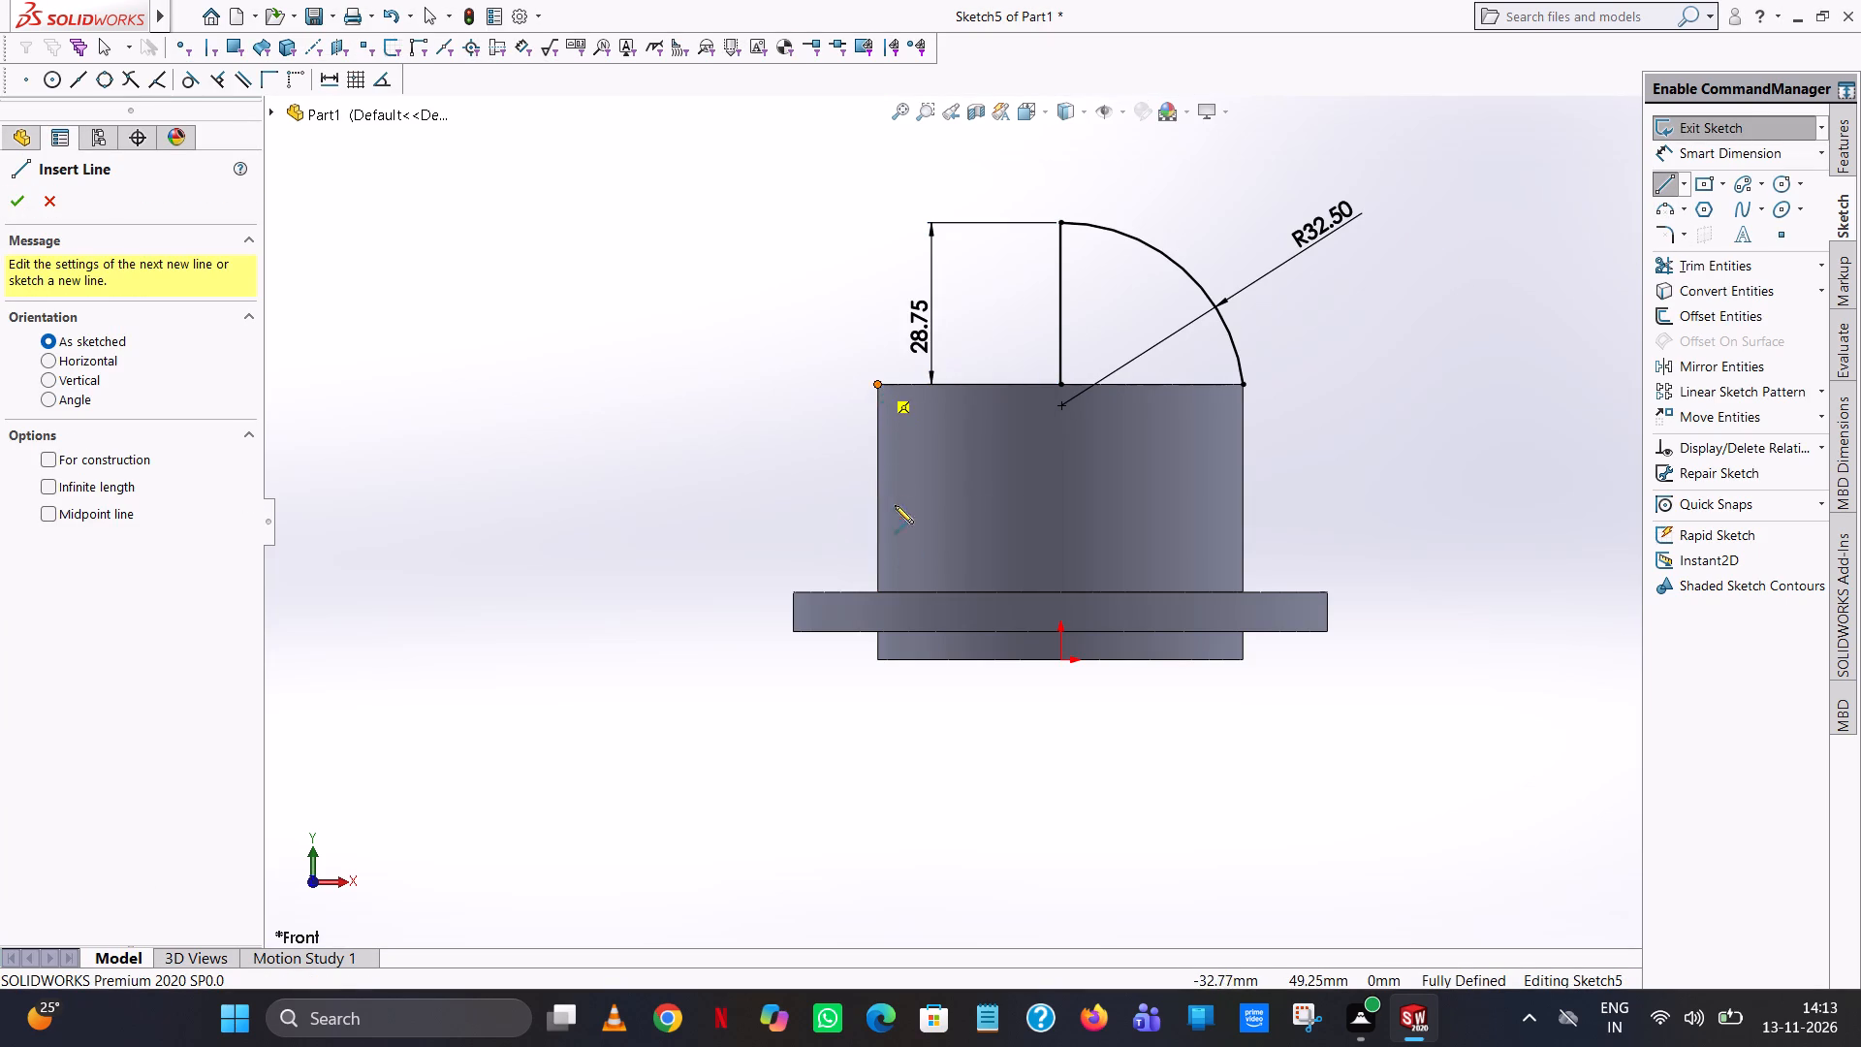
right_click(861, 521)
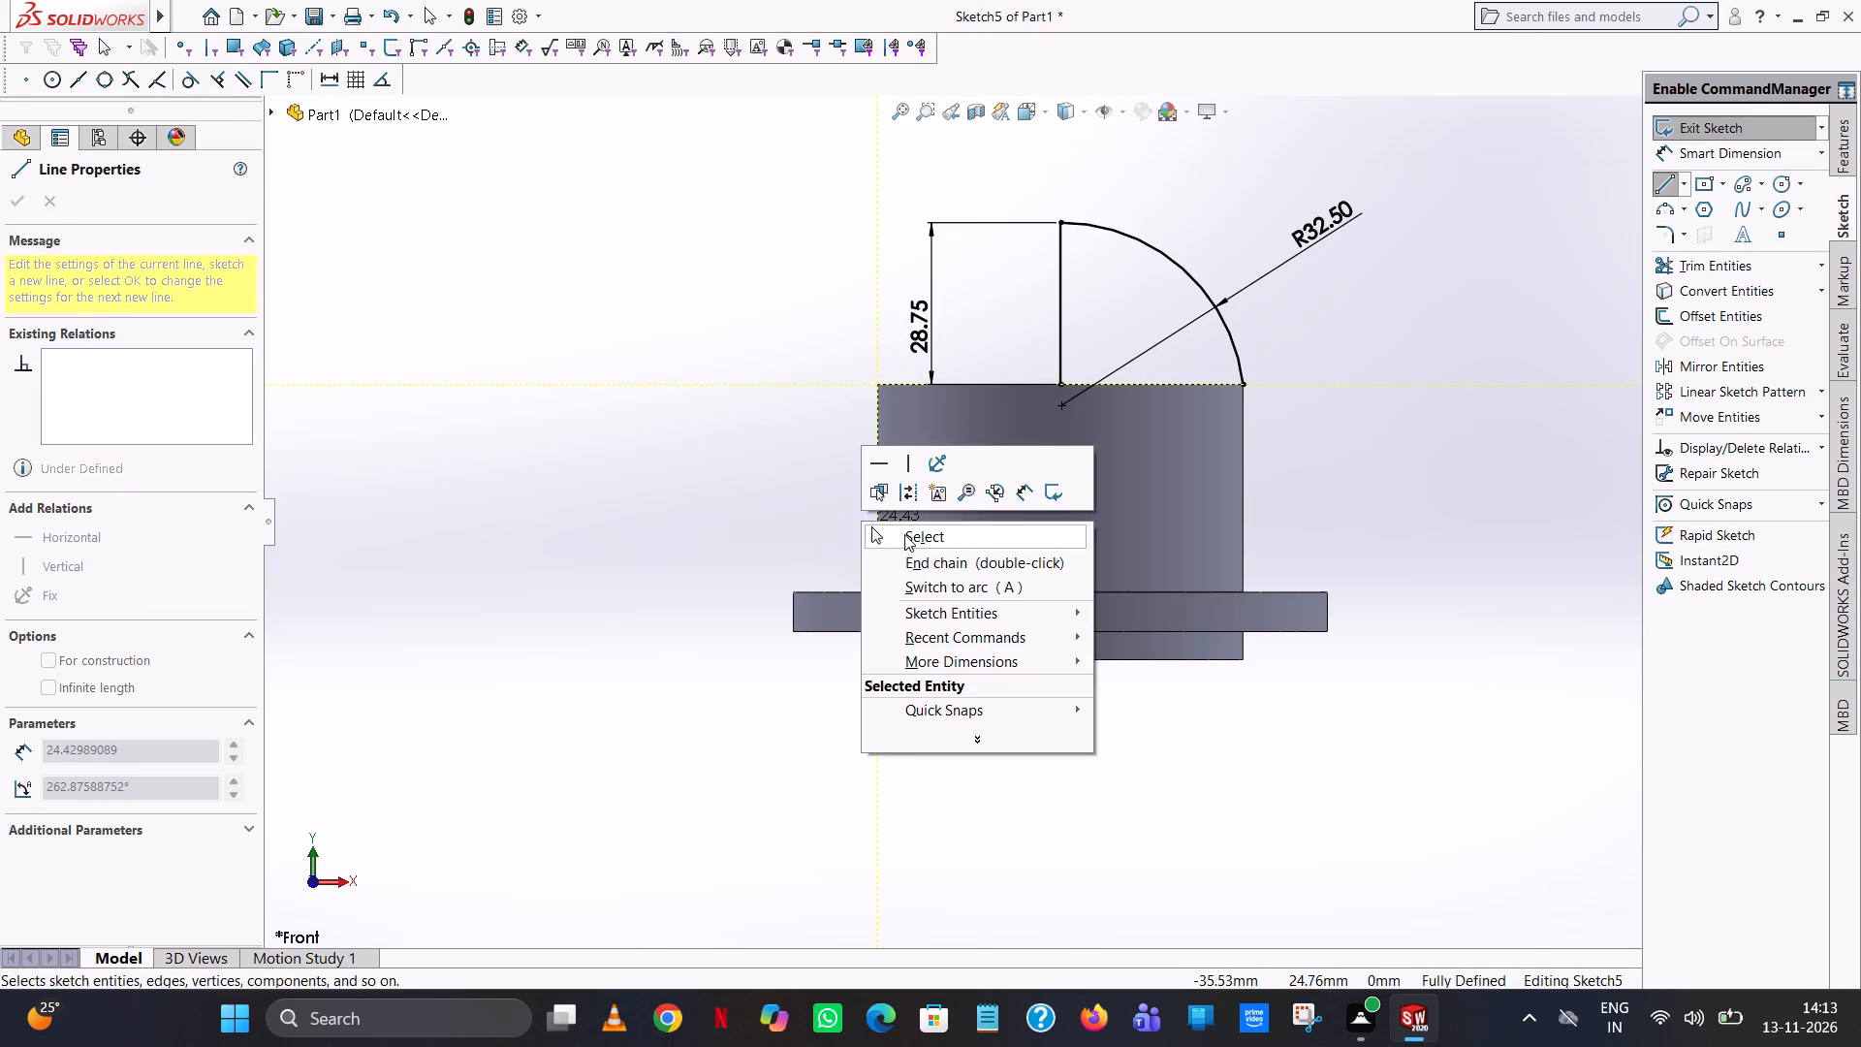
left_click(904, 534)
Set the vertical line's length to 37 mm.
double_click(913, 330)
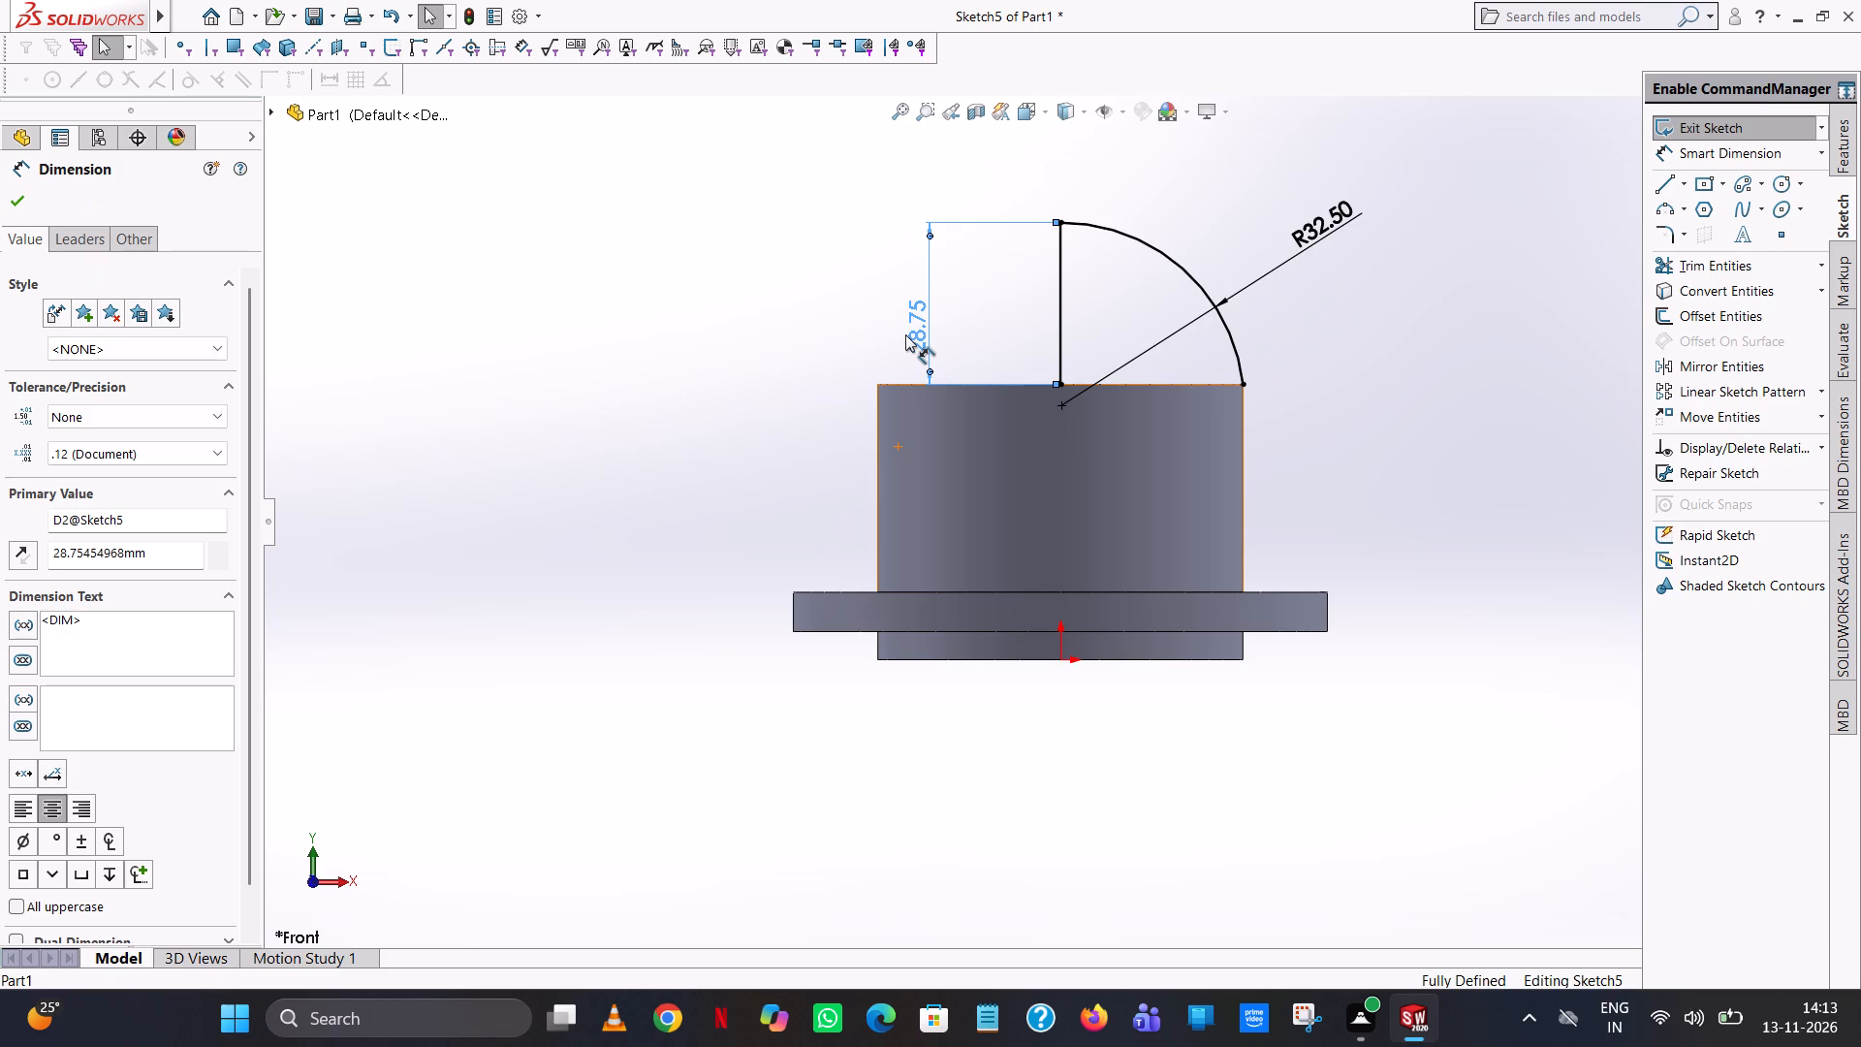
double_click(917, 338)
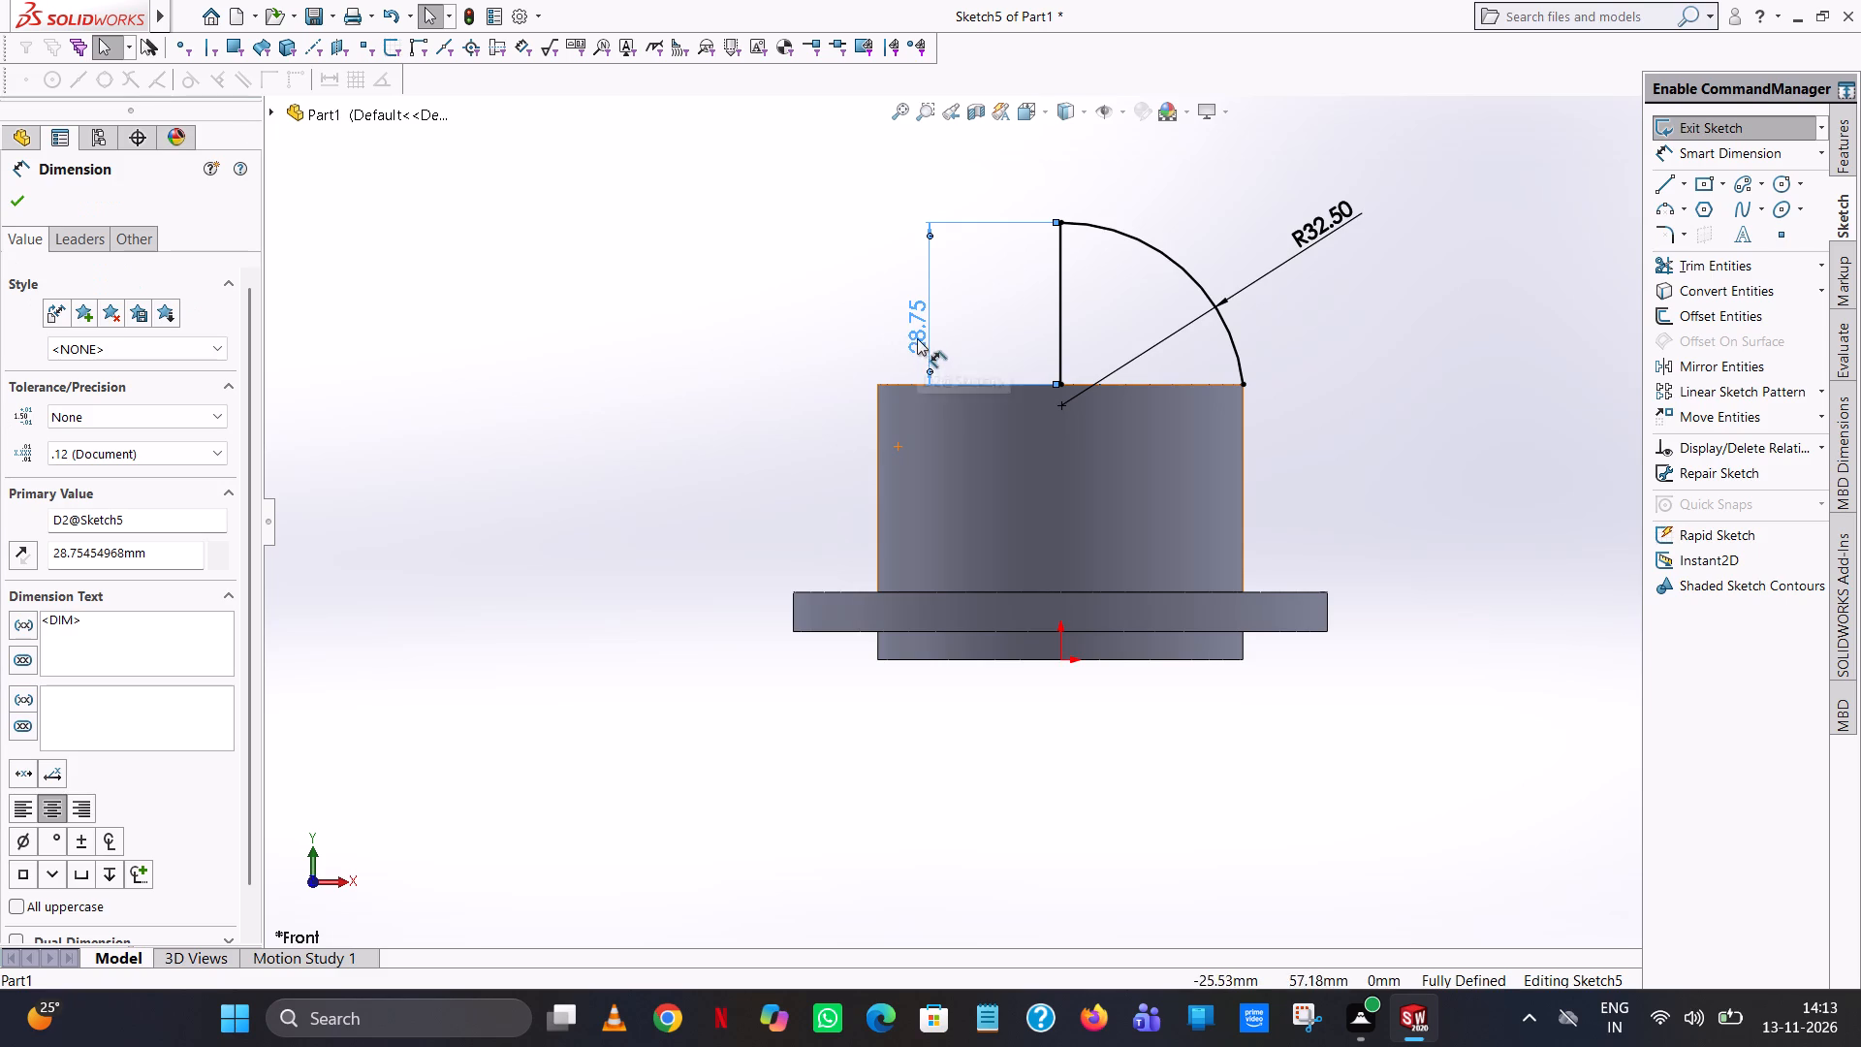
type("37")
key("Return")
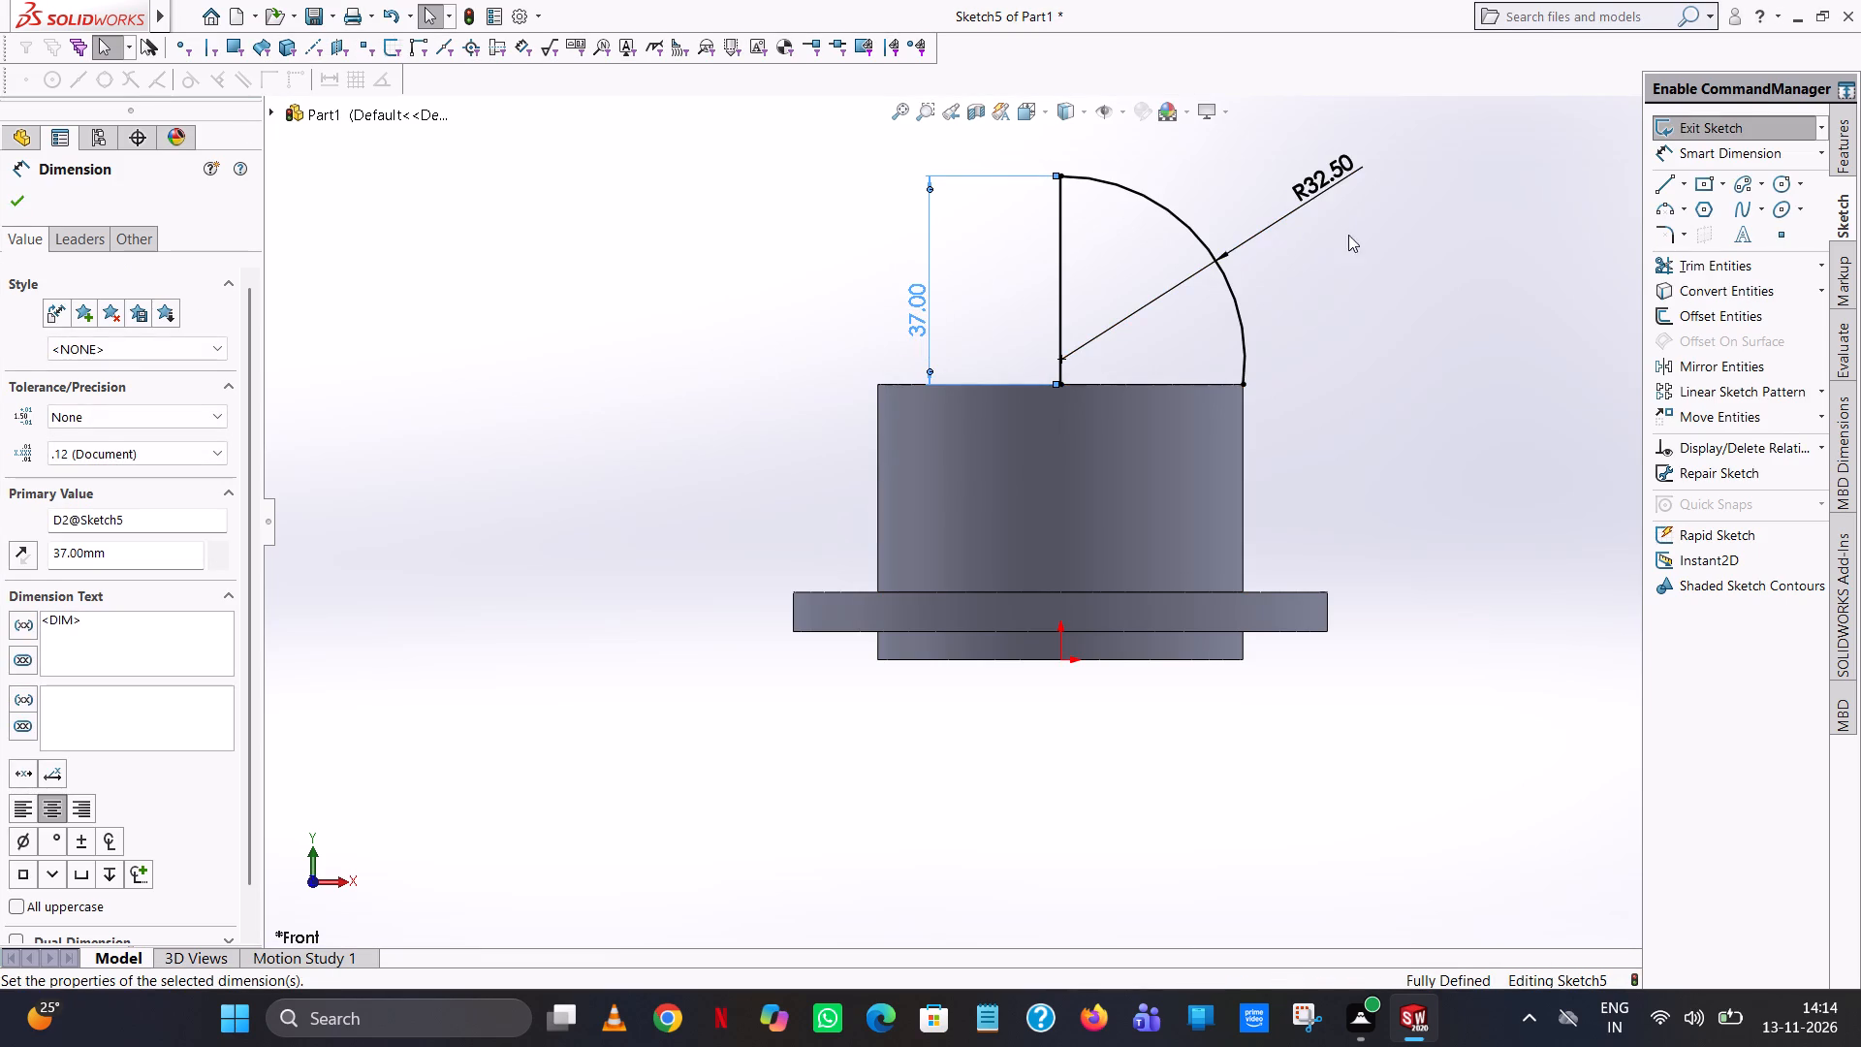
left_click(1363, 232)
Close the profile with a 32.5 mm horizontal line from the vertical line's lower end to the arc's lower end on the cylinder's top edge.
left_click(1663, 185)
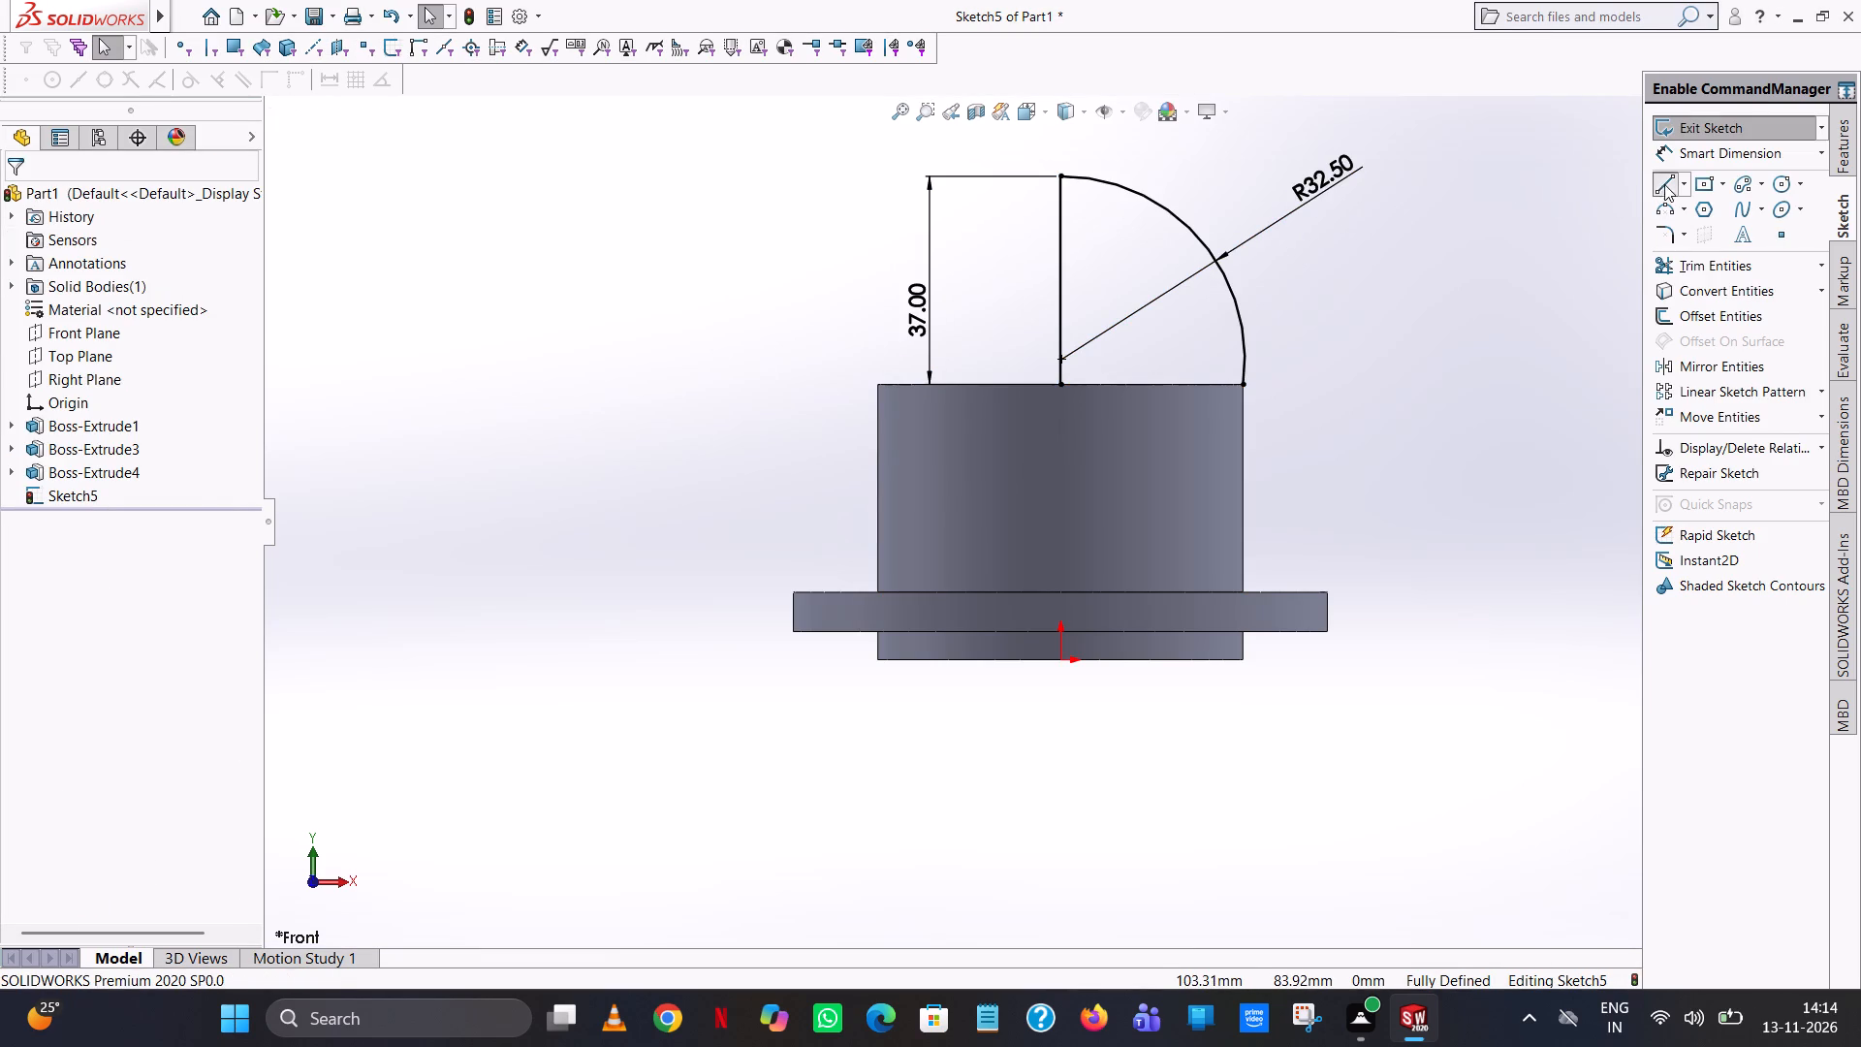
left_click(1058, 383)
left_click(1243, 385)
right_click(1243, 385)
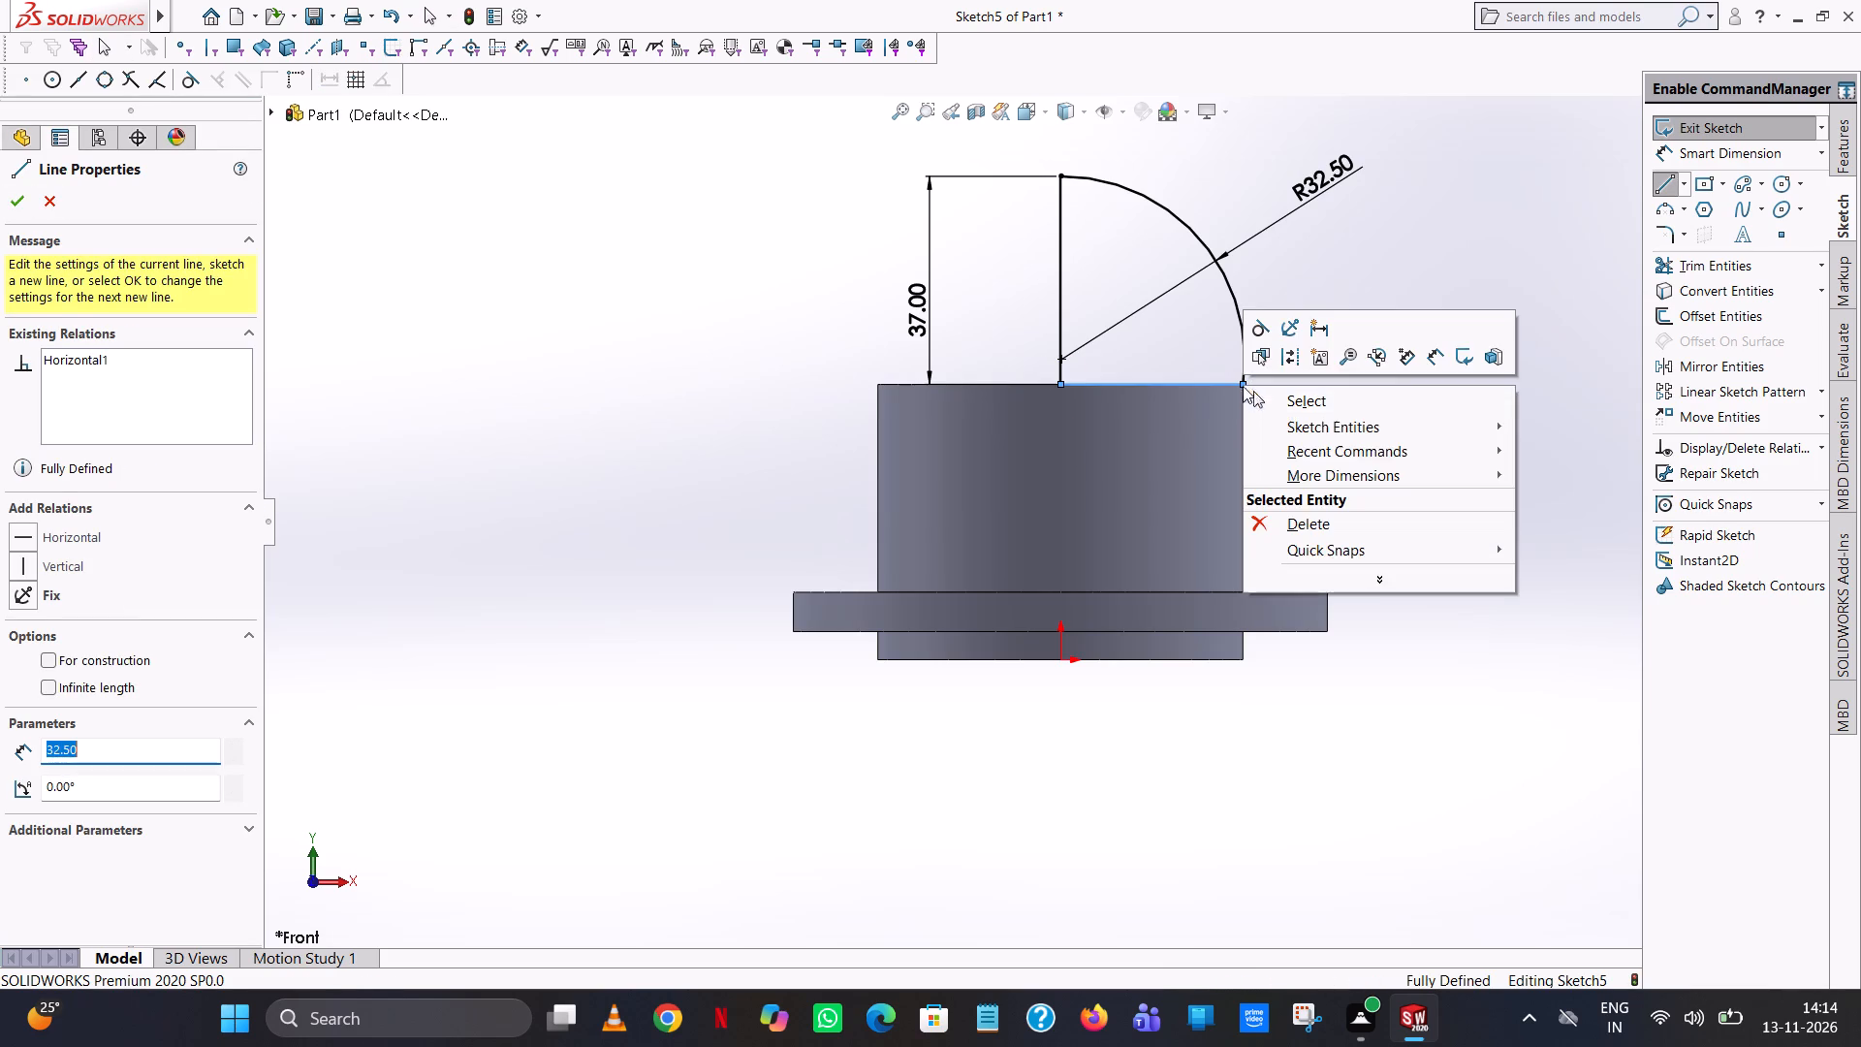
left_click(1295, 404)
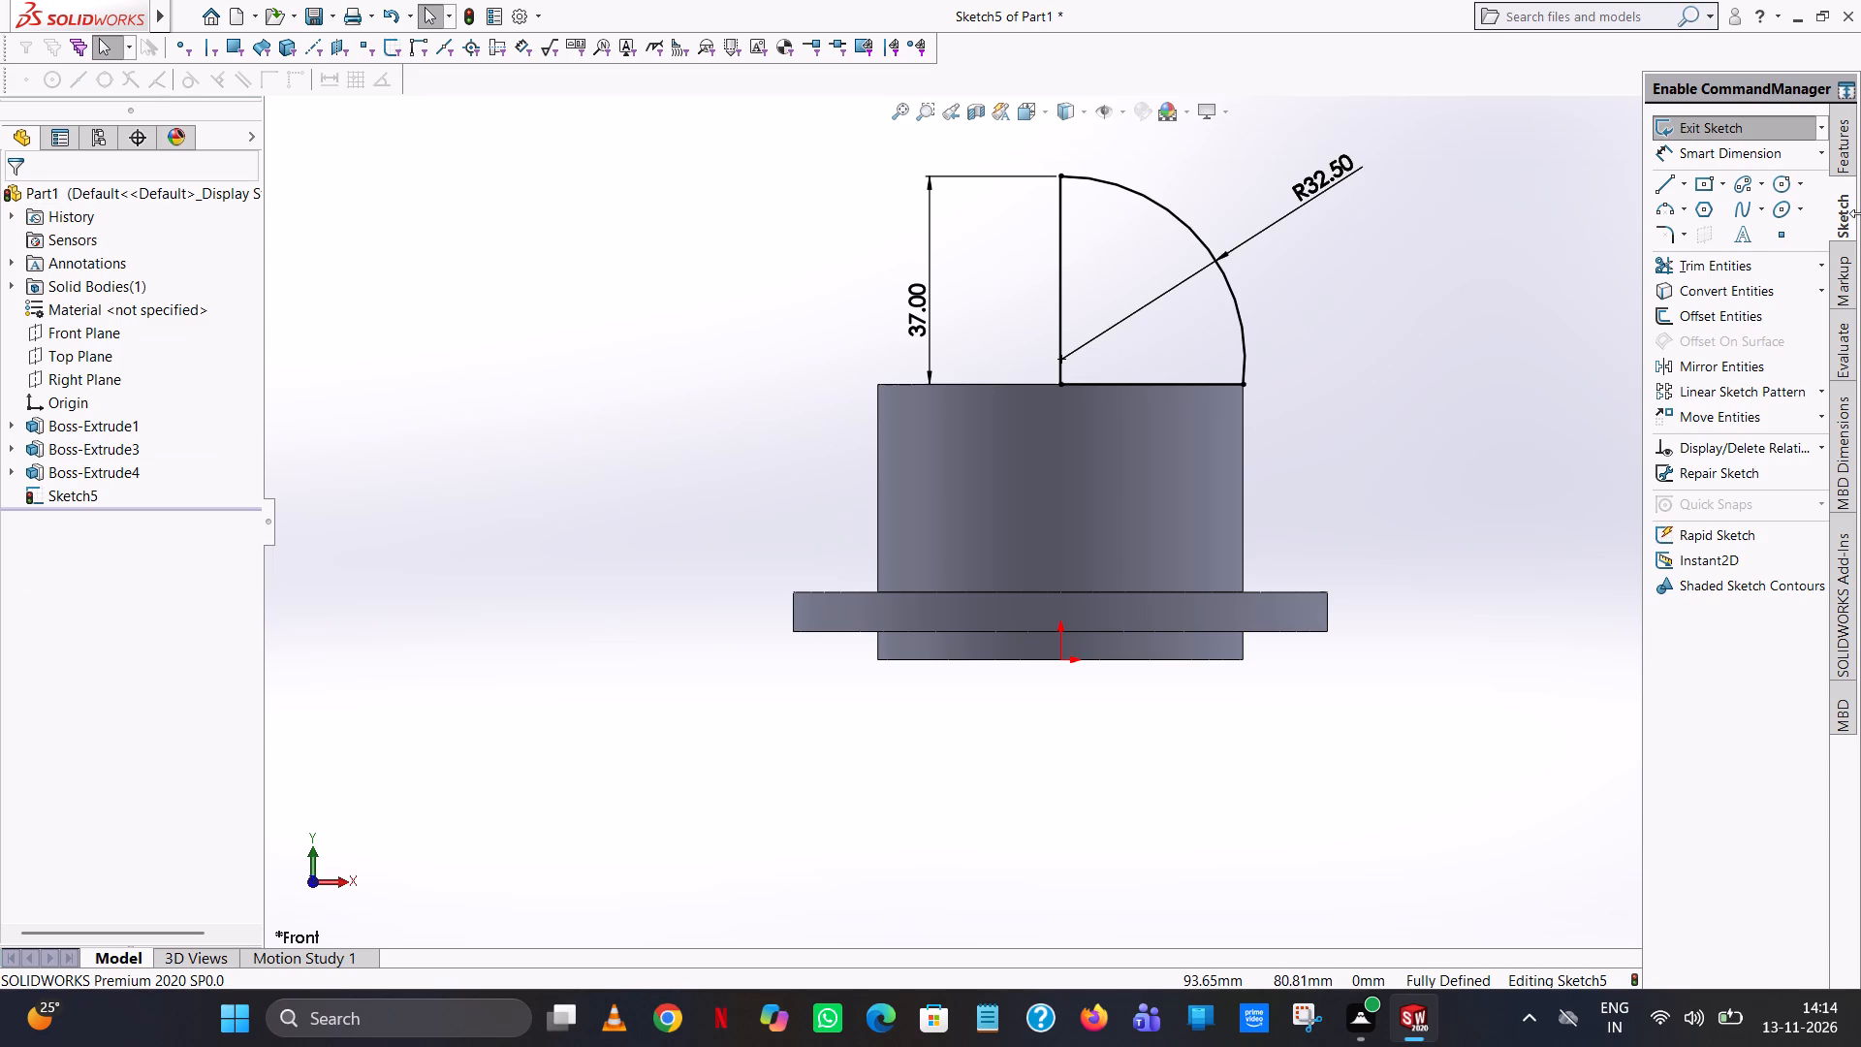
Revolve the closed profile 360 degrees about the 37 mm vertical line as a merged boss on top of the cylinder.
left_click(1844, 144)
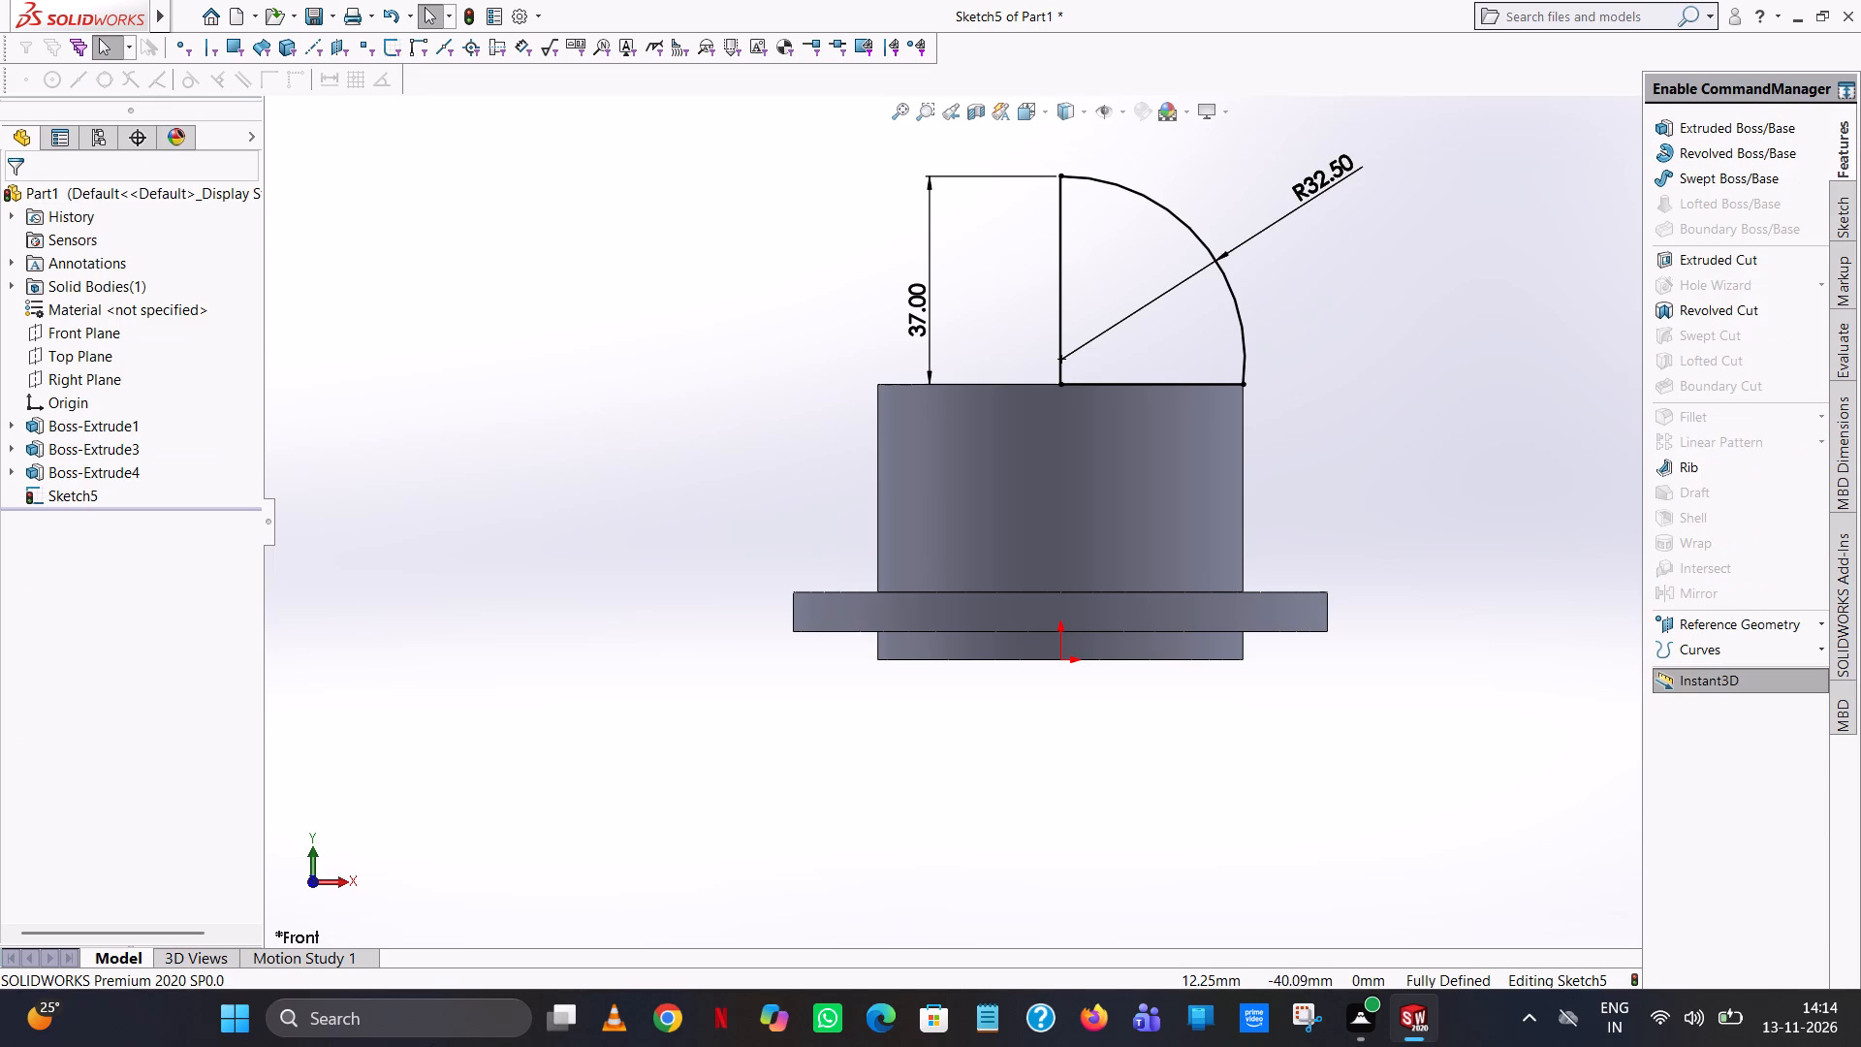
left_click(1720, 152)
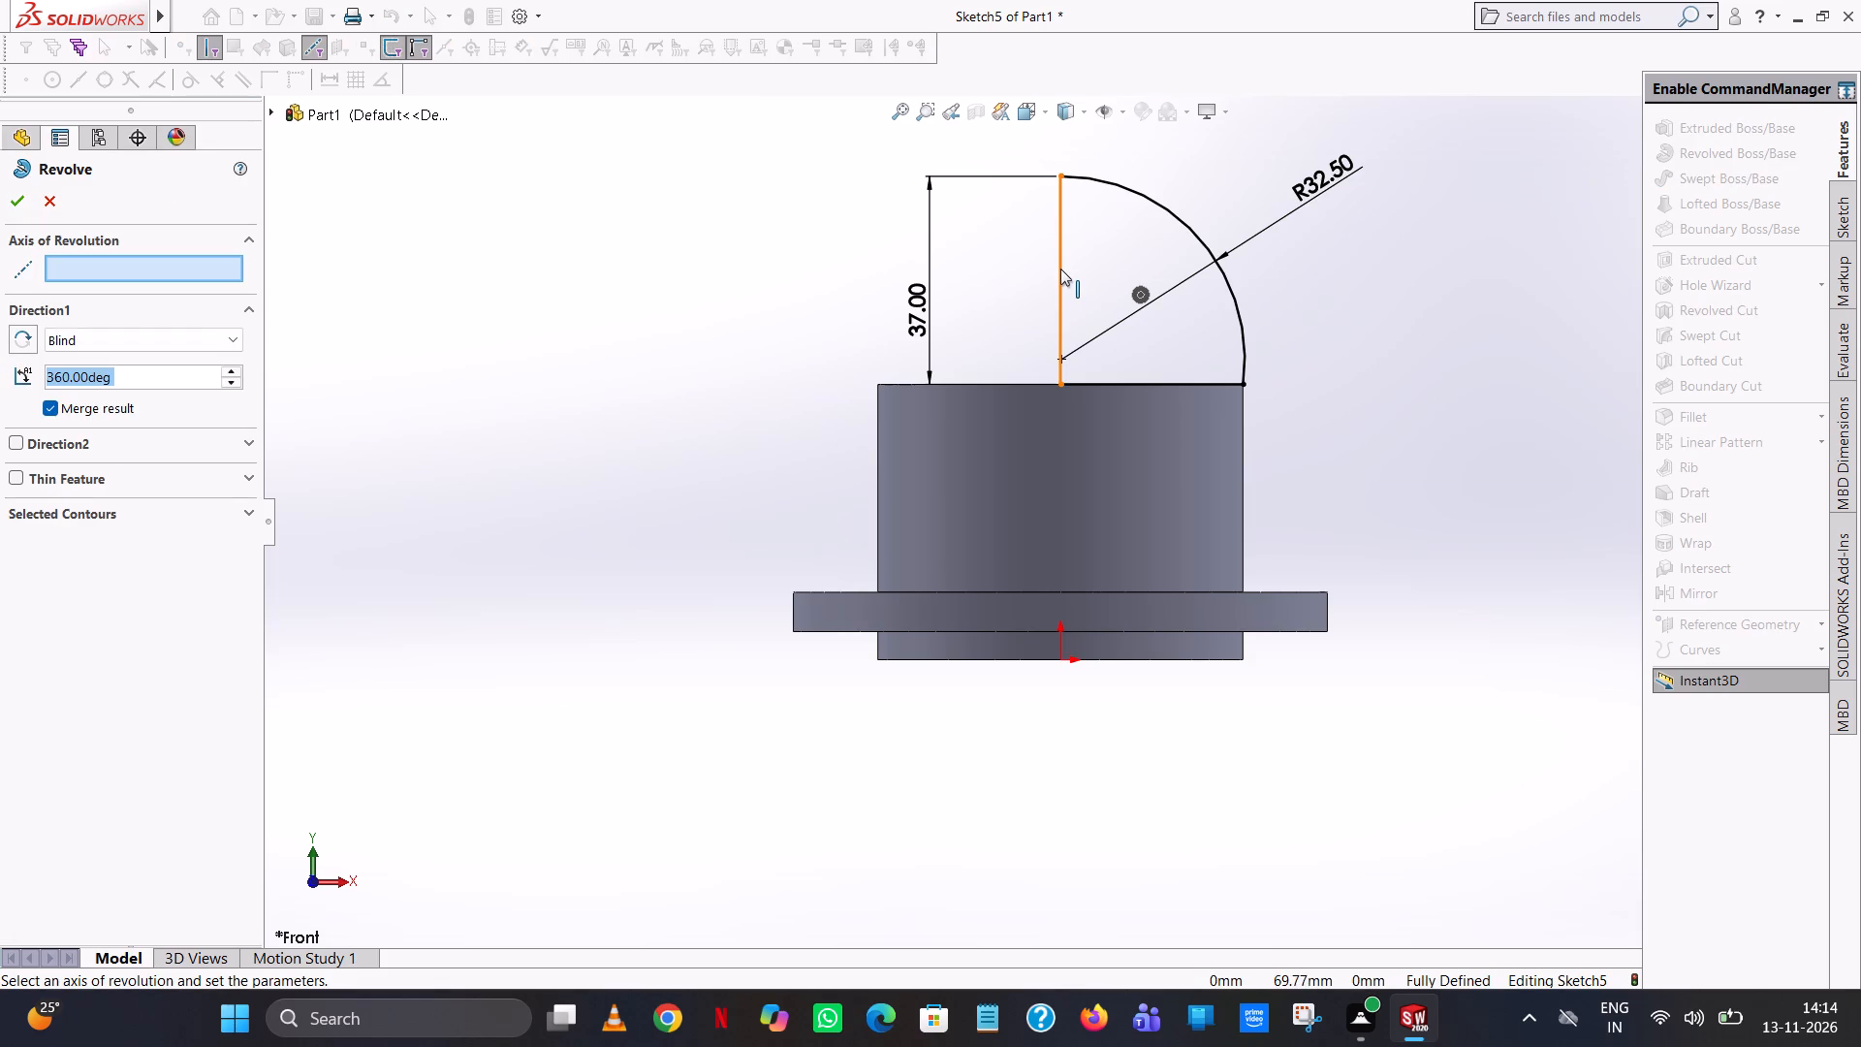
left_click(1060, 269)
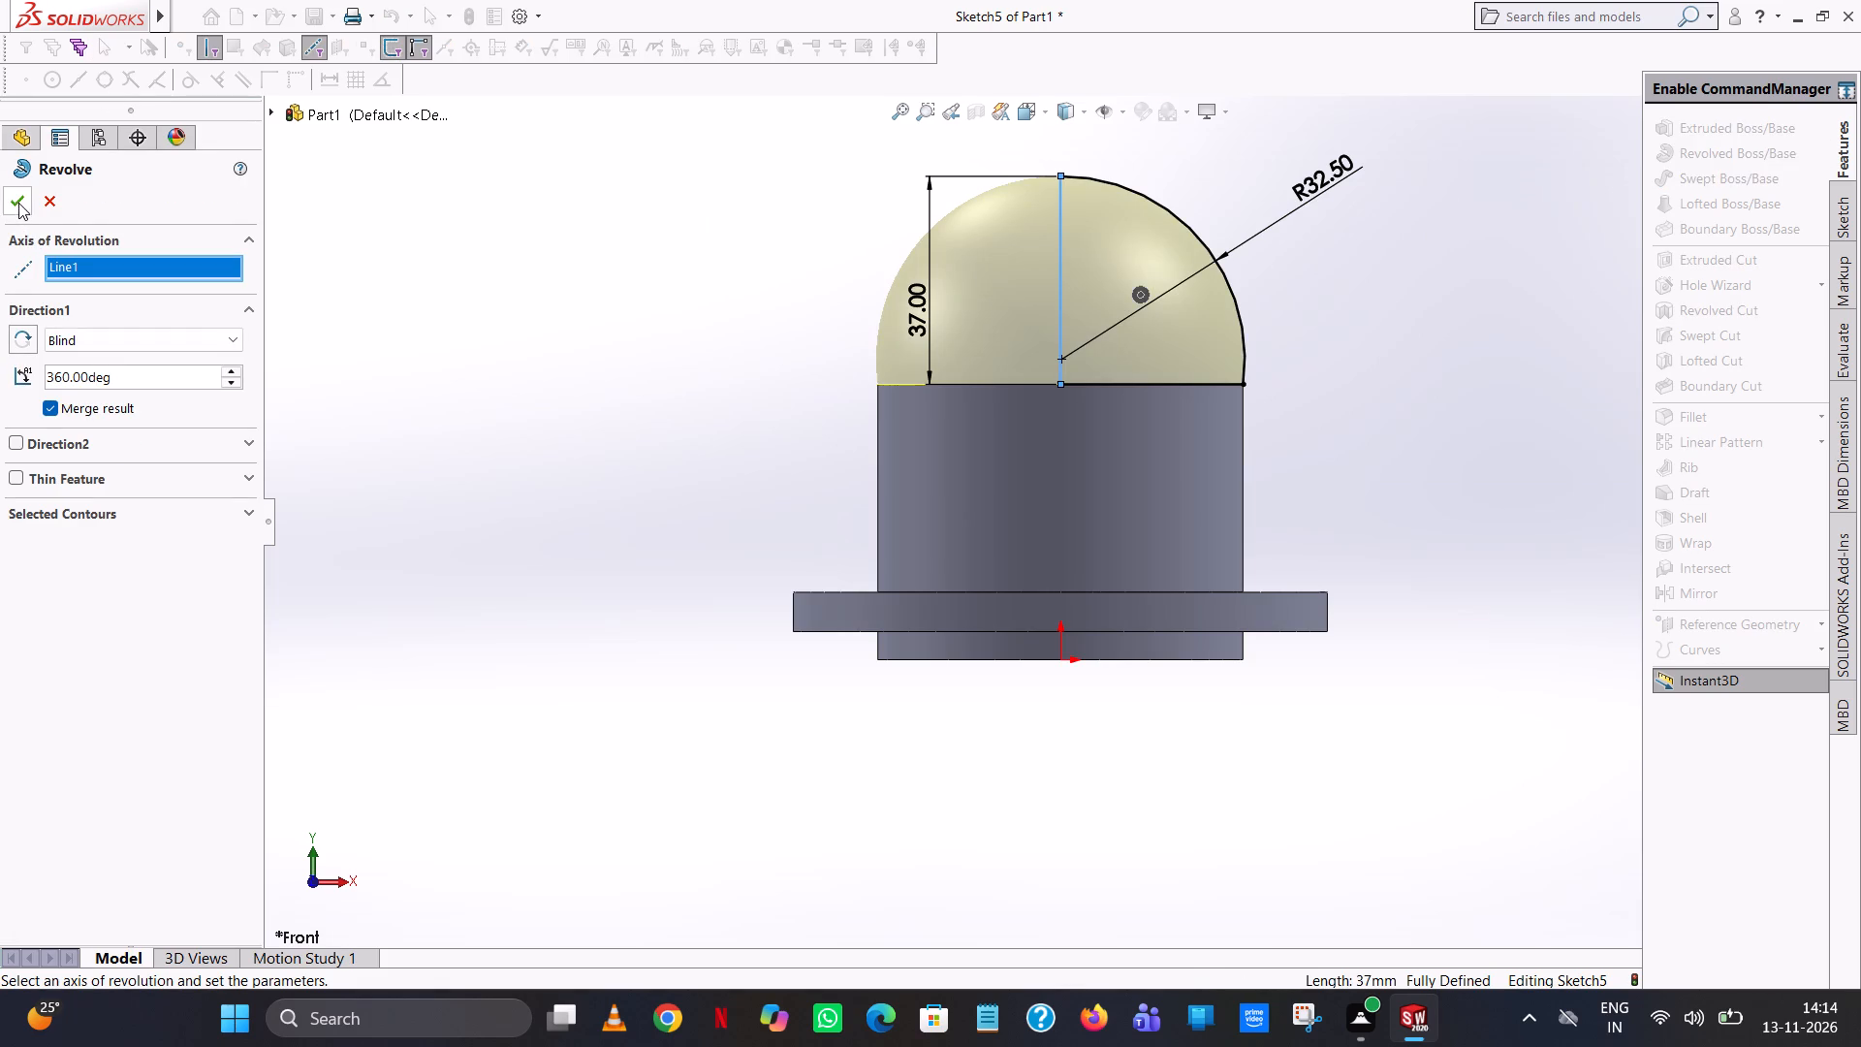
left_click(18, 202)
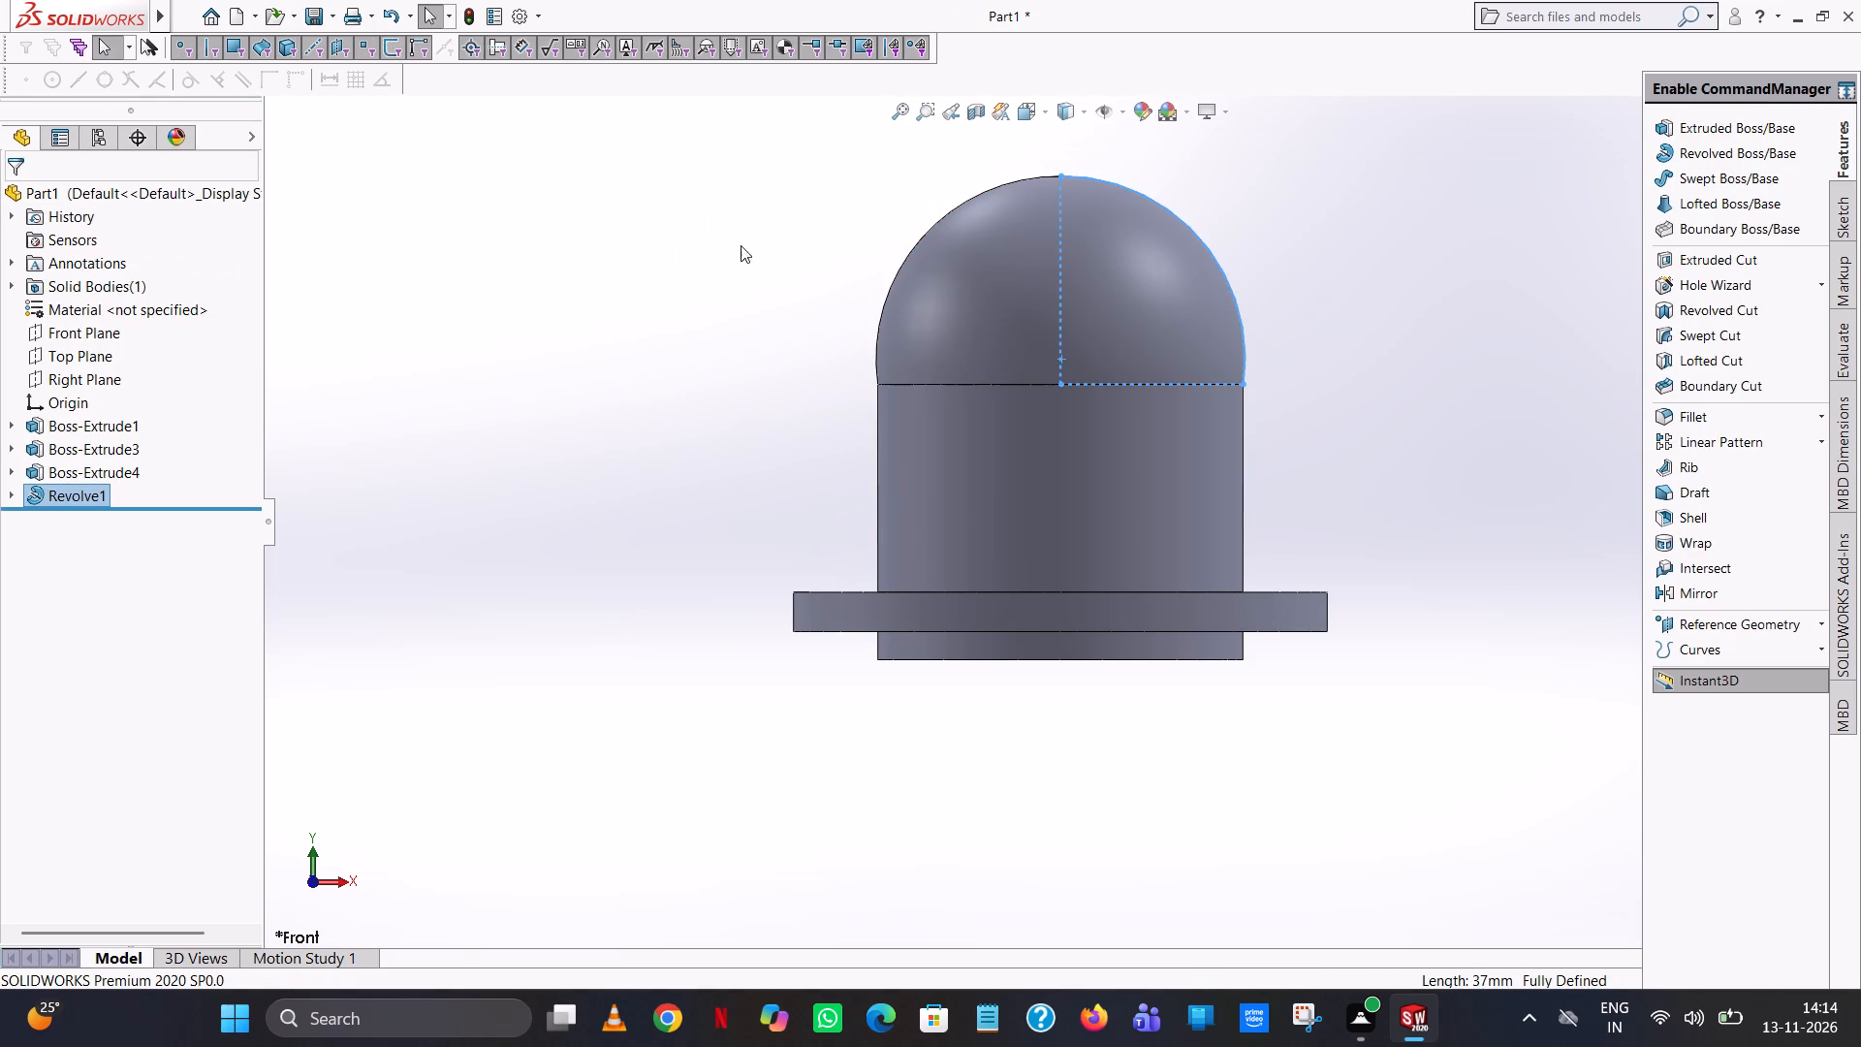
left_click(728, 245)
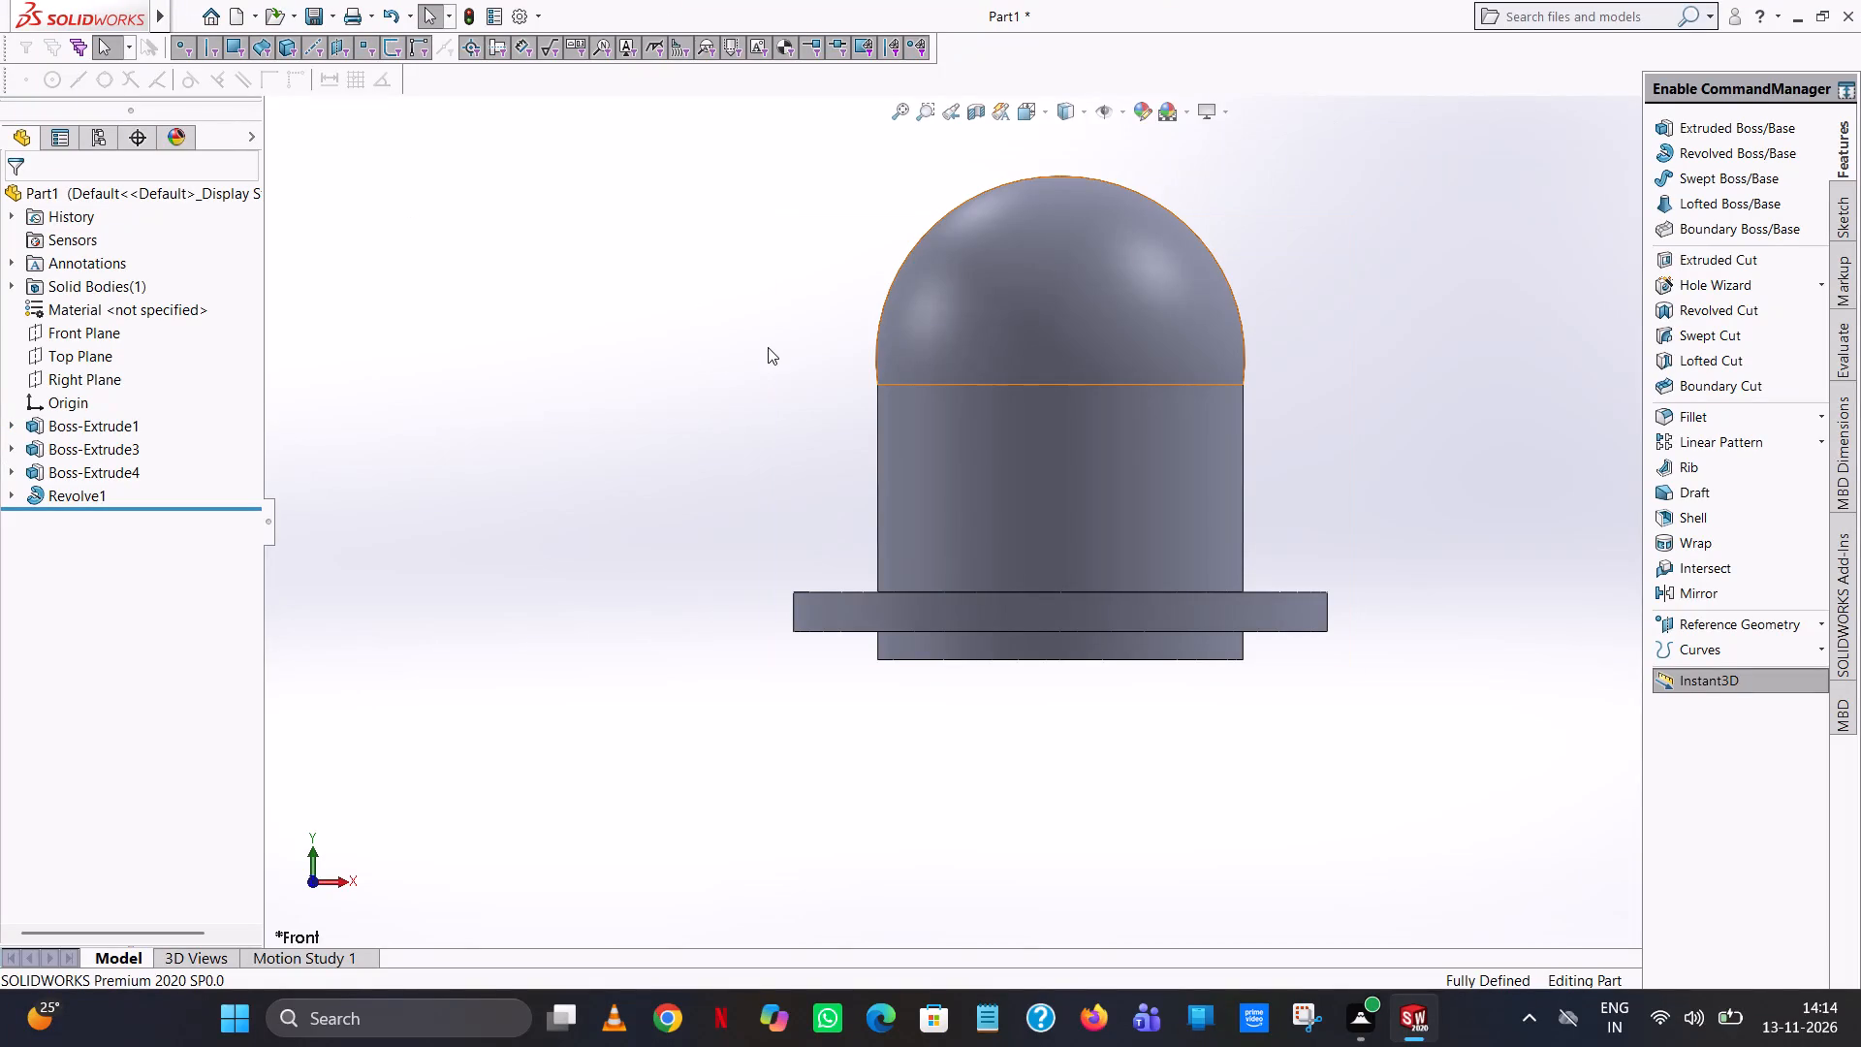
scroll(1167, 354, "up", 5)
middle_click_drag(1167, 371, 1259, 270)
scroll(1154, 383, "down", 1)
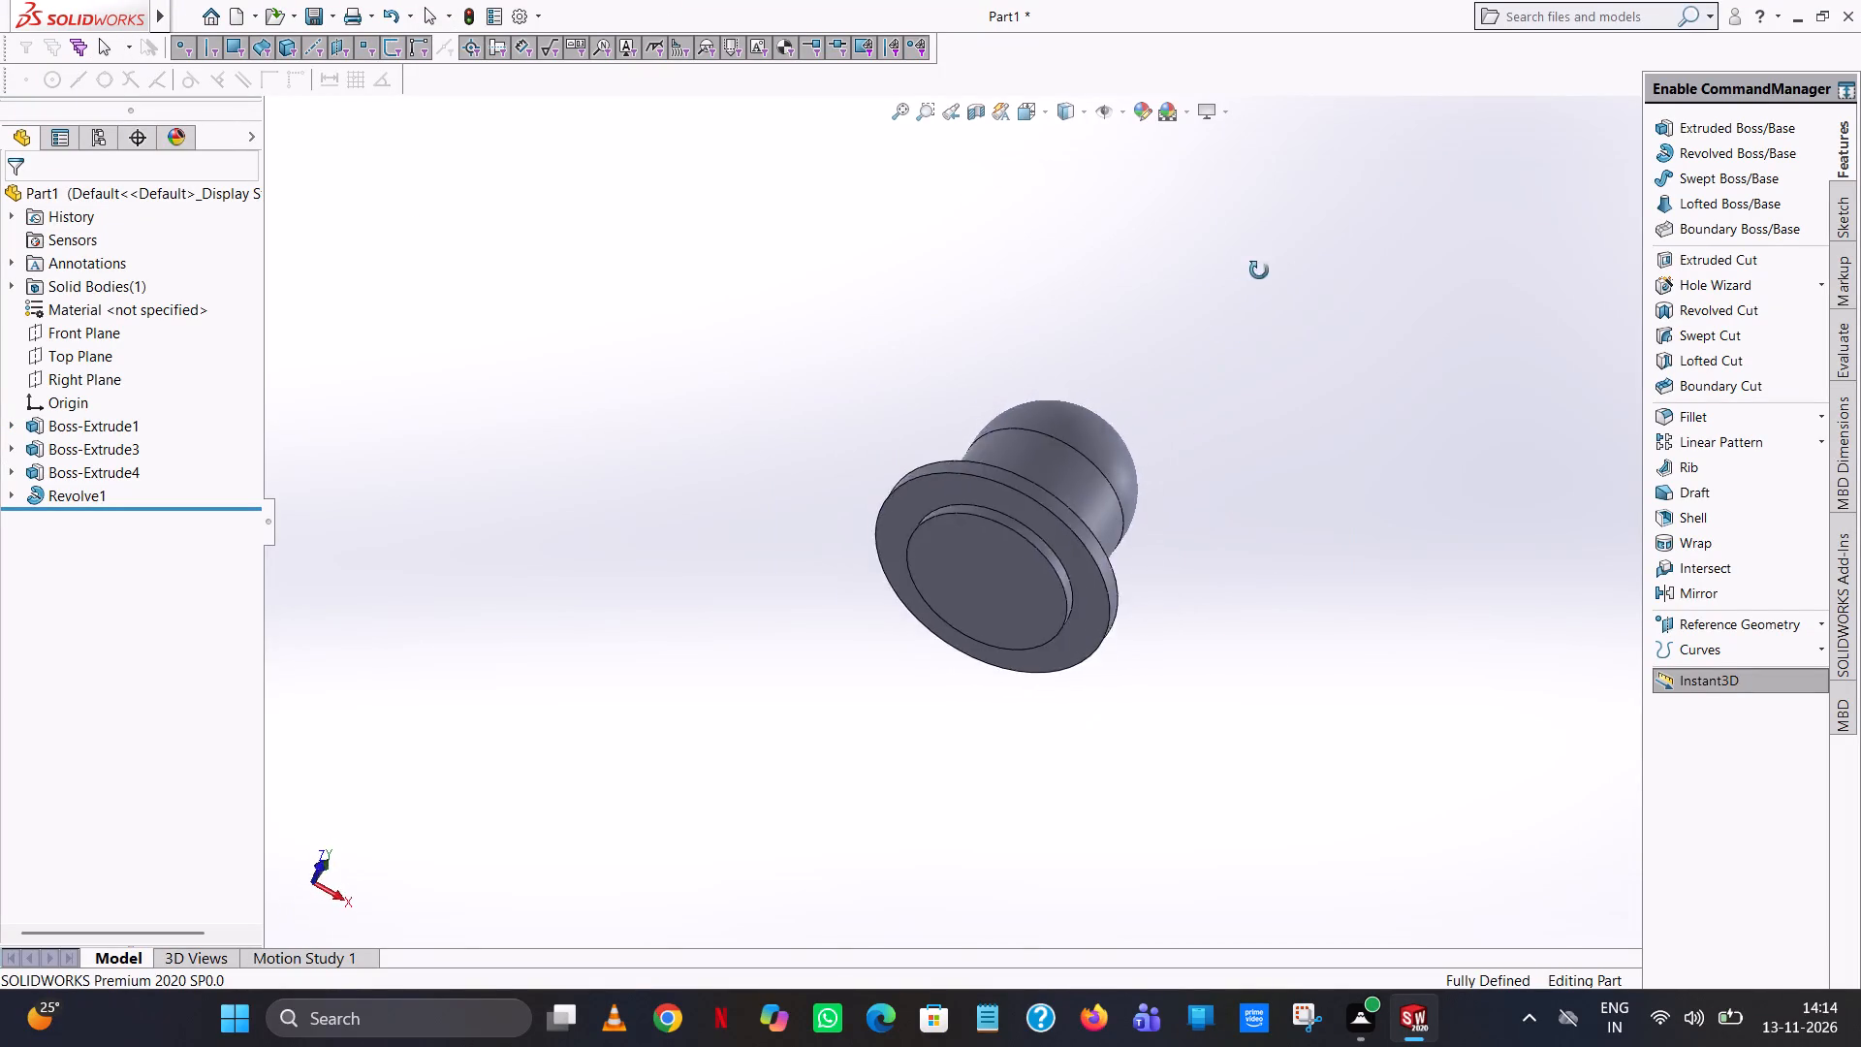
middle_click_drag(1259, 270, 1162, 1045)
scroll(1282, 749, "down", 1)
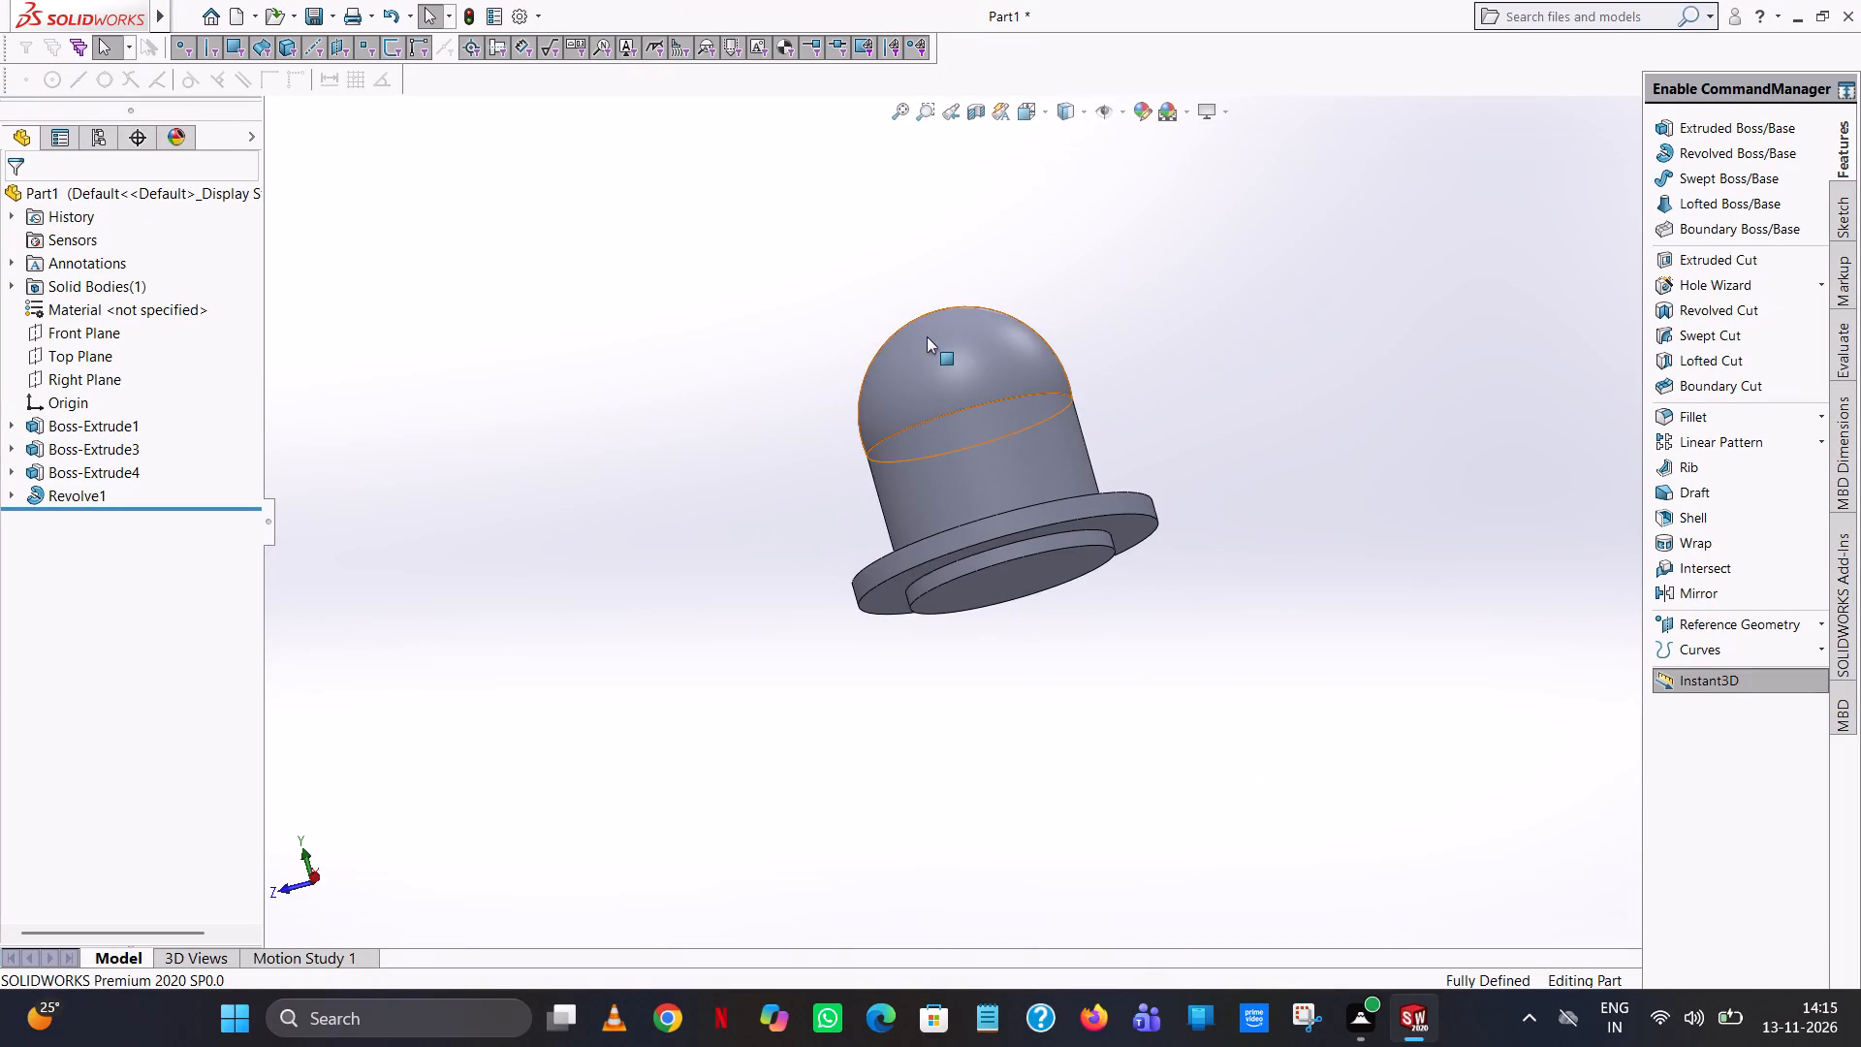
Start a sketch on the Right Plane and orient the model square-on in the Right view.
middle_click_drag(1010, 410, 1022, 517)
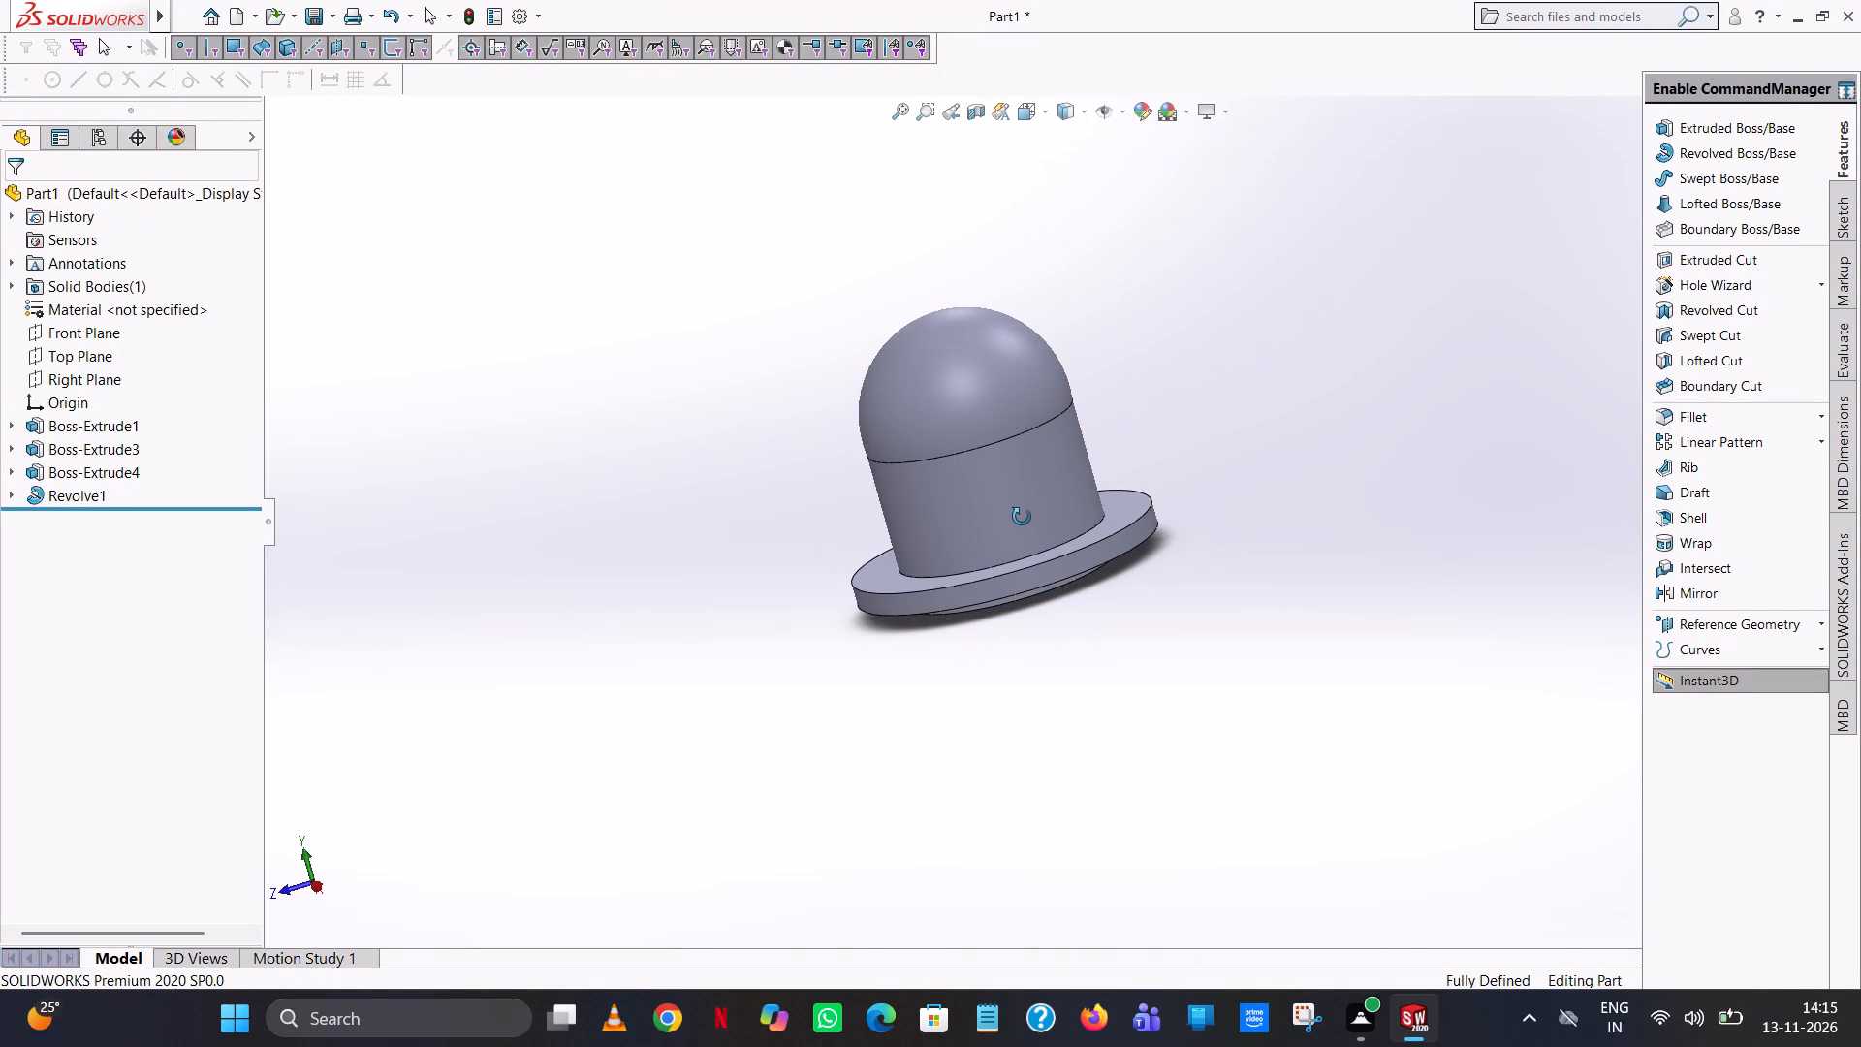
middle_click_drag(1022, 517, 1032, 515)
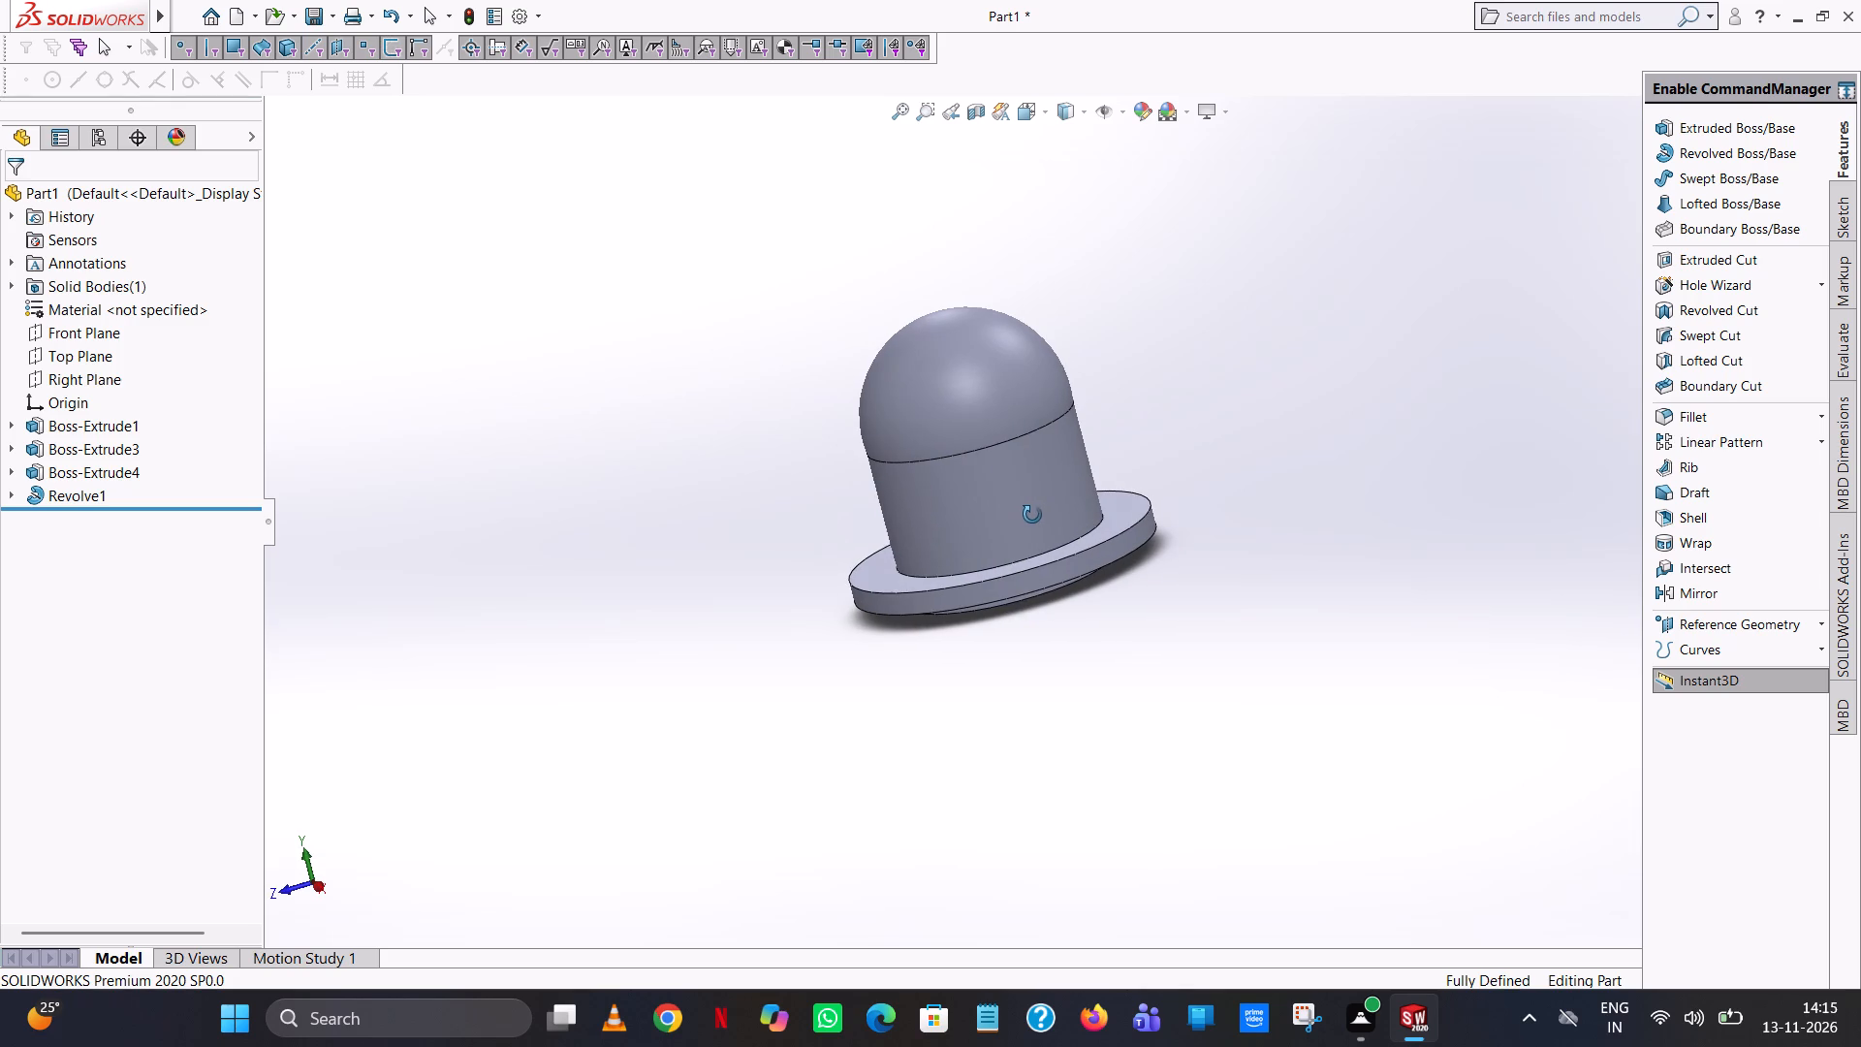
middle_click_drag(1032, 515, 969, 682)
scroll(952, 612, "down", 1)
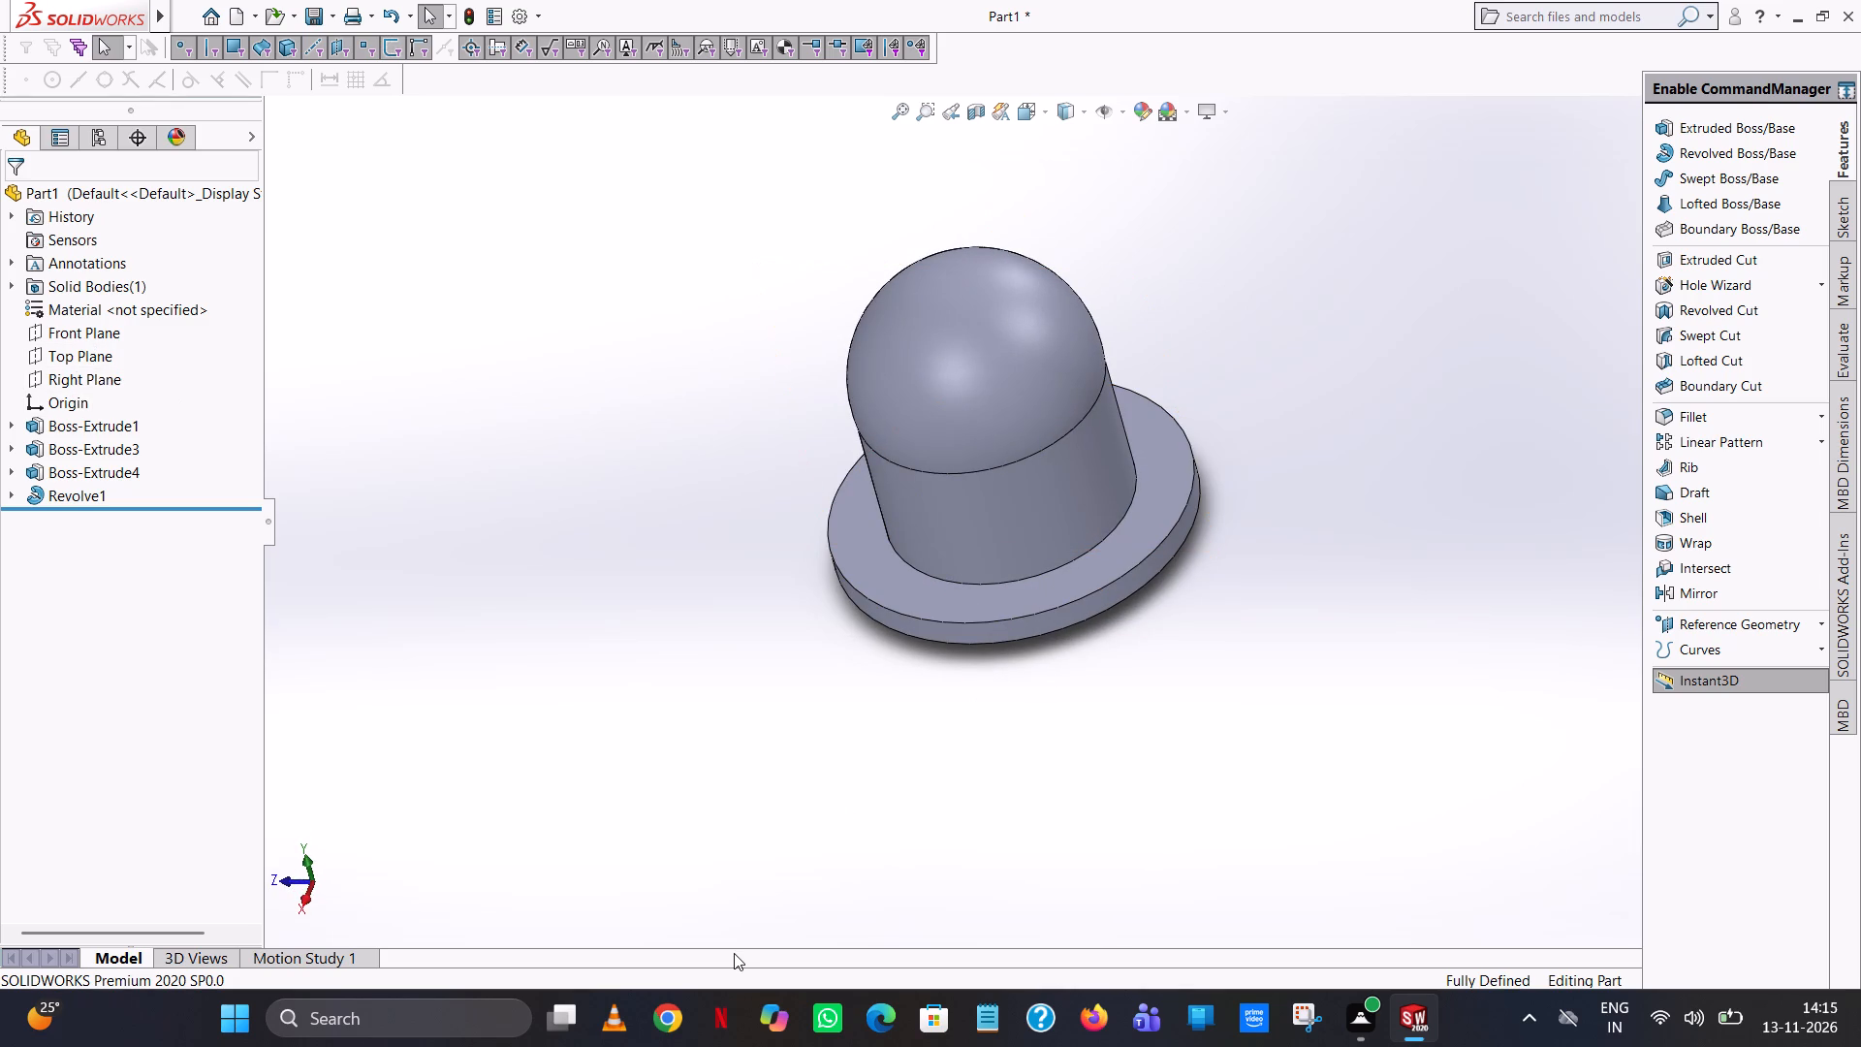
key("ctrl+7")
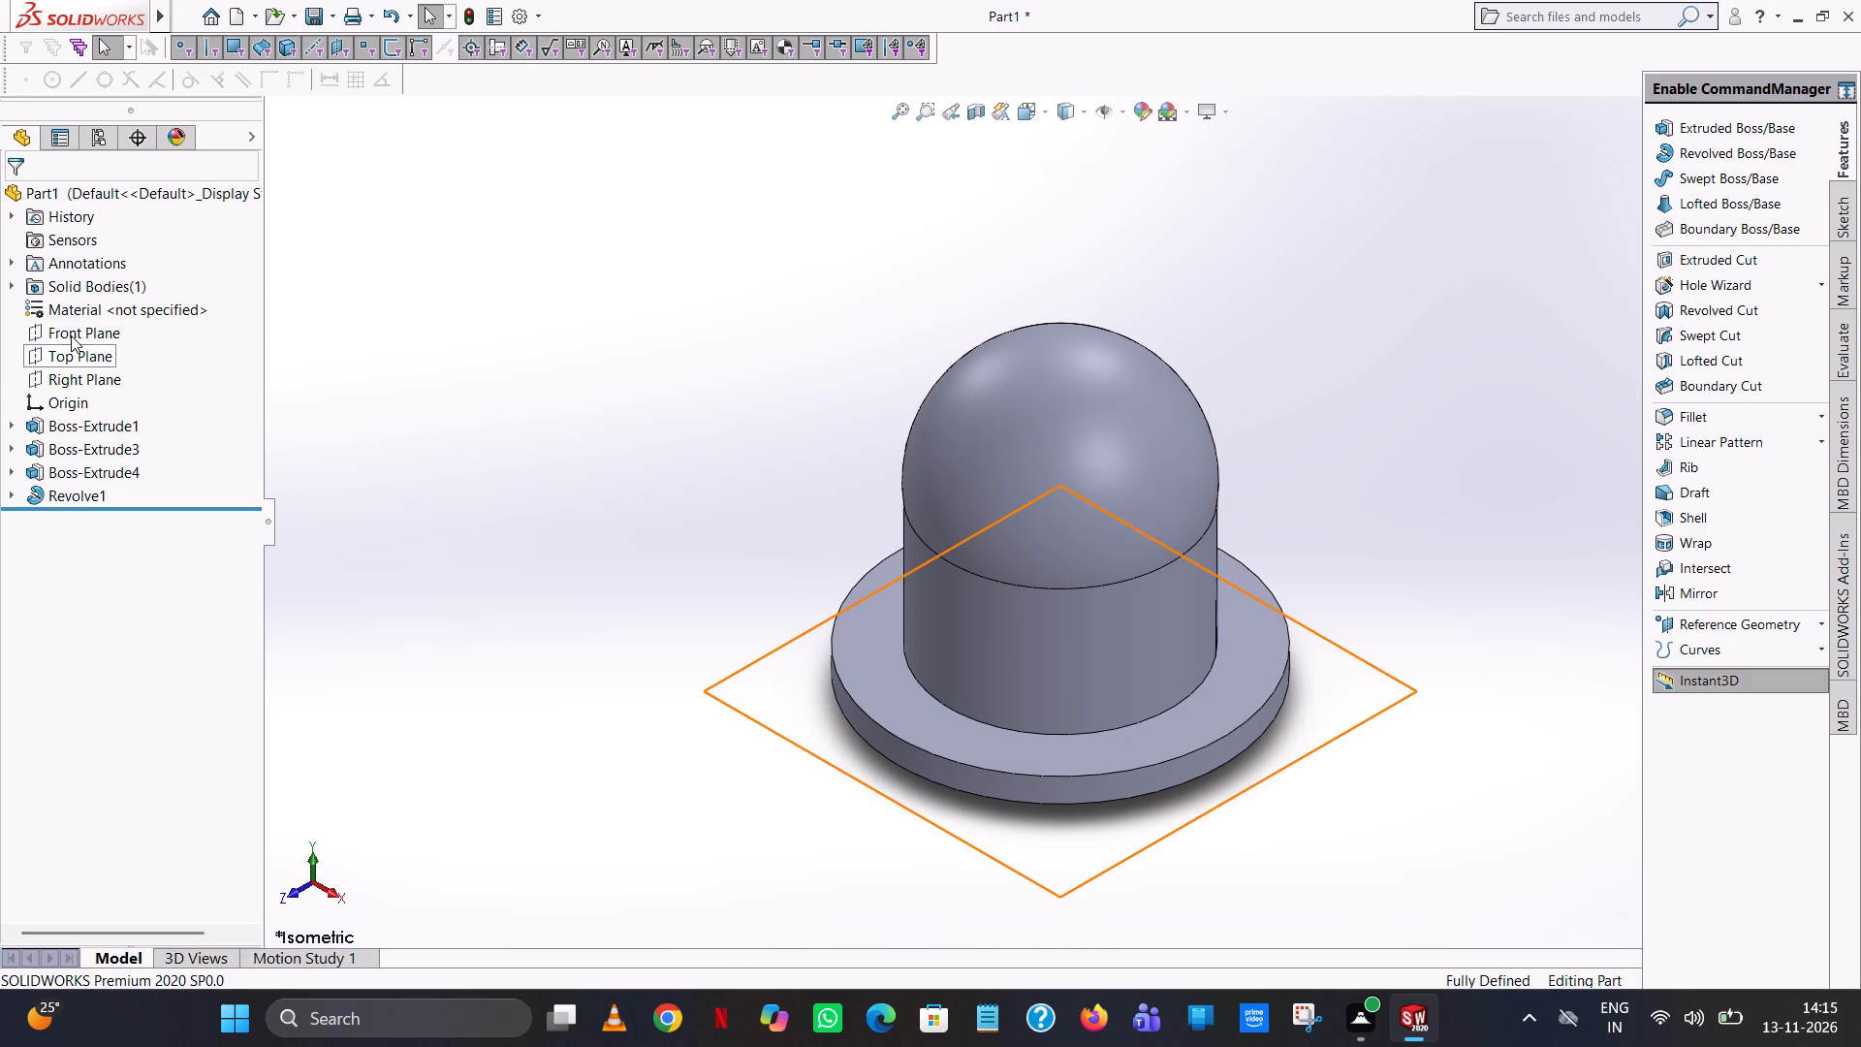
left_click(84, 377)
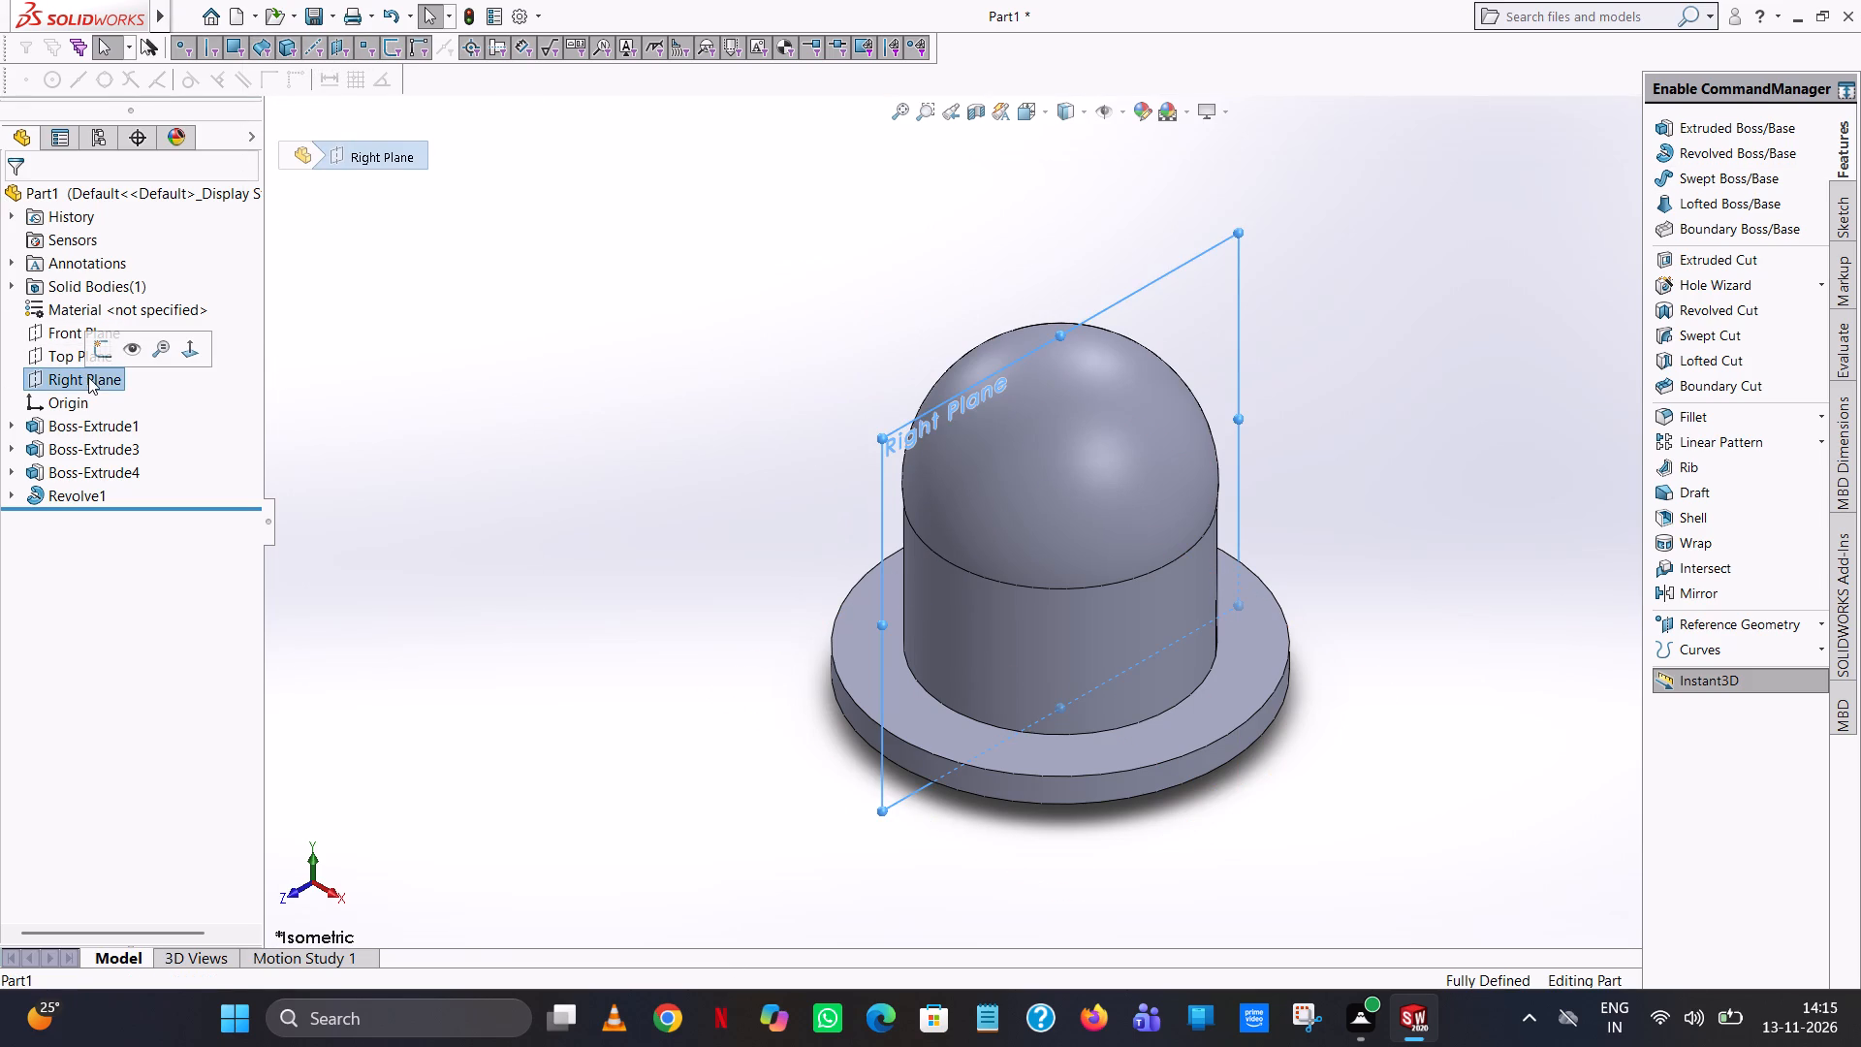
left_click(98, 350)
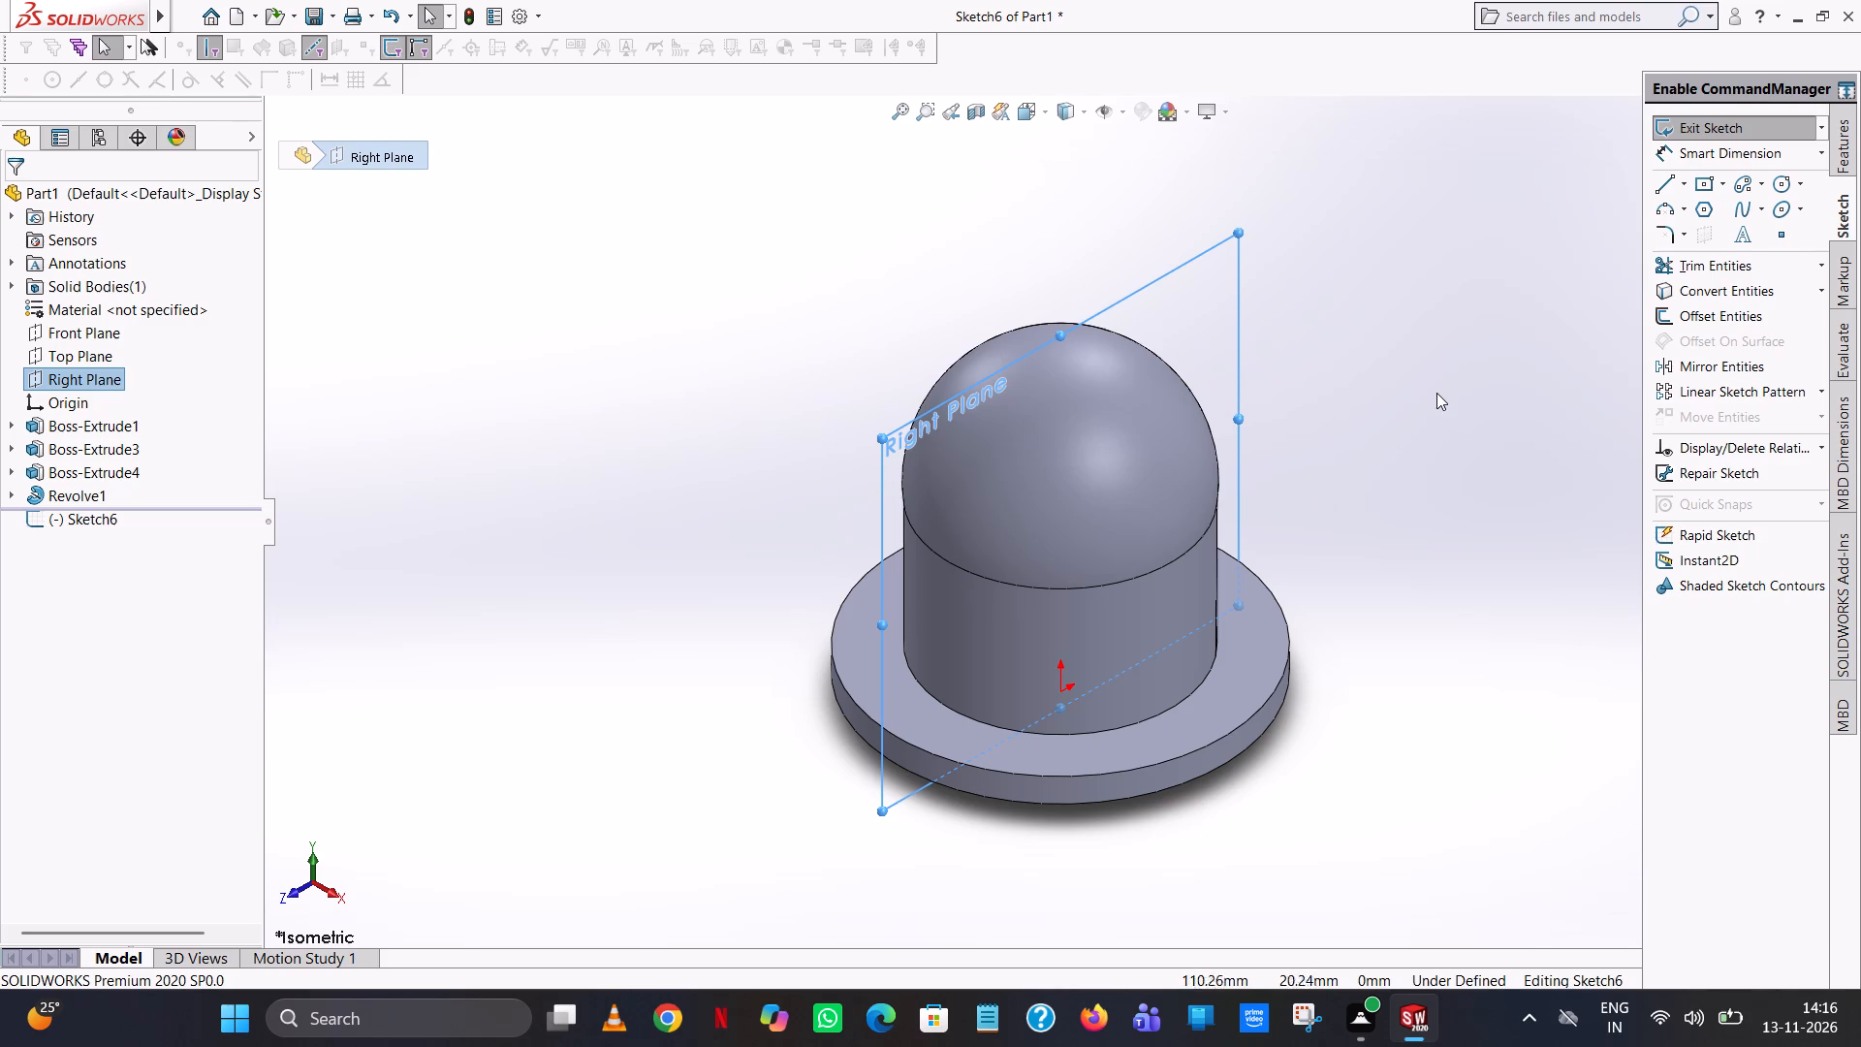
middle_click_drag(1434, 389, 1434, 609)
scroll(1434, 505, "up", 1)
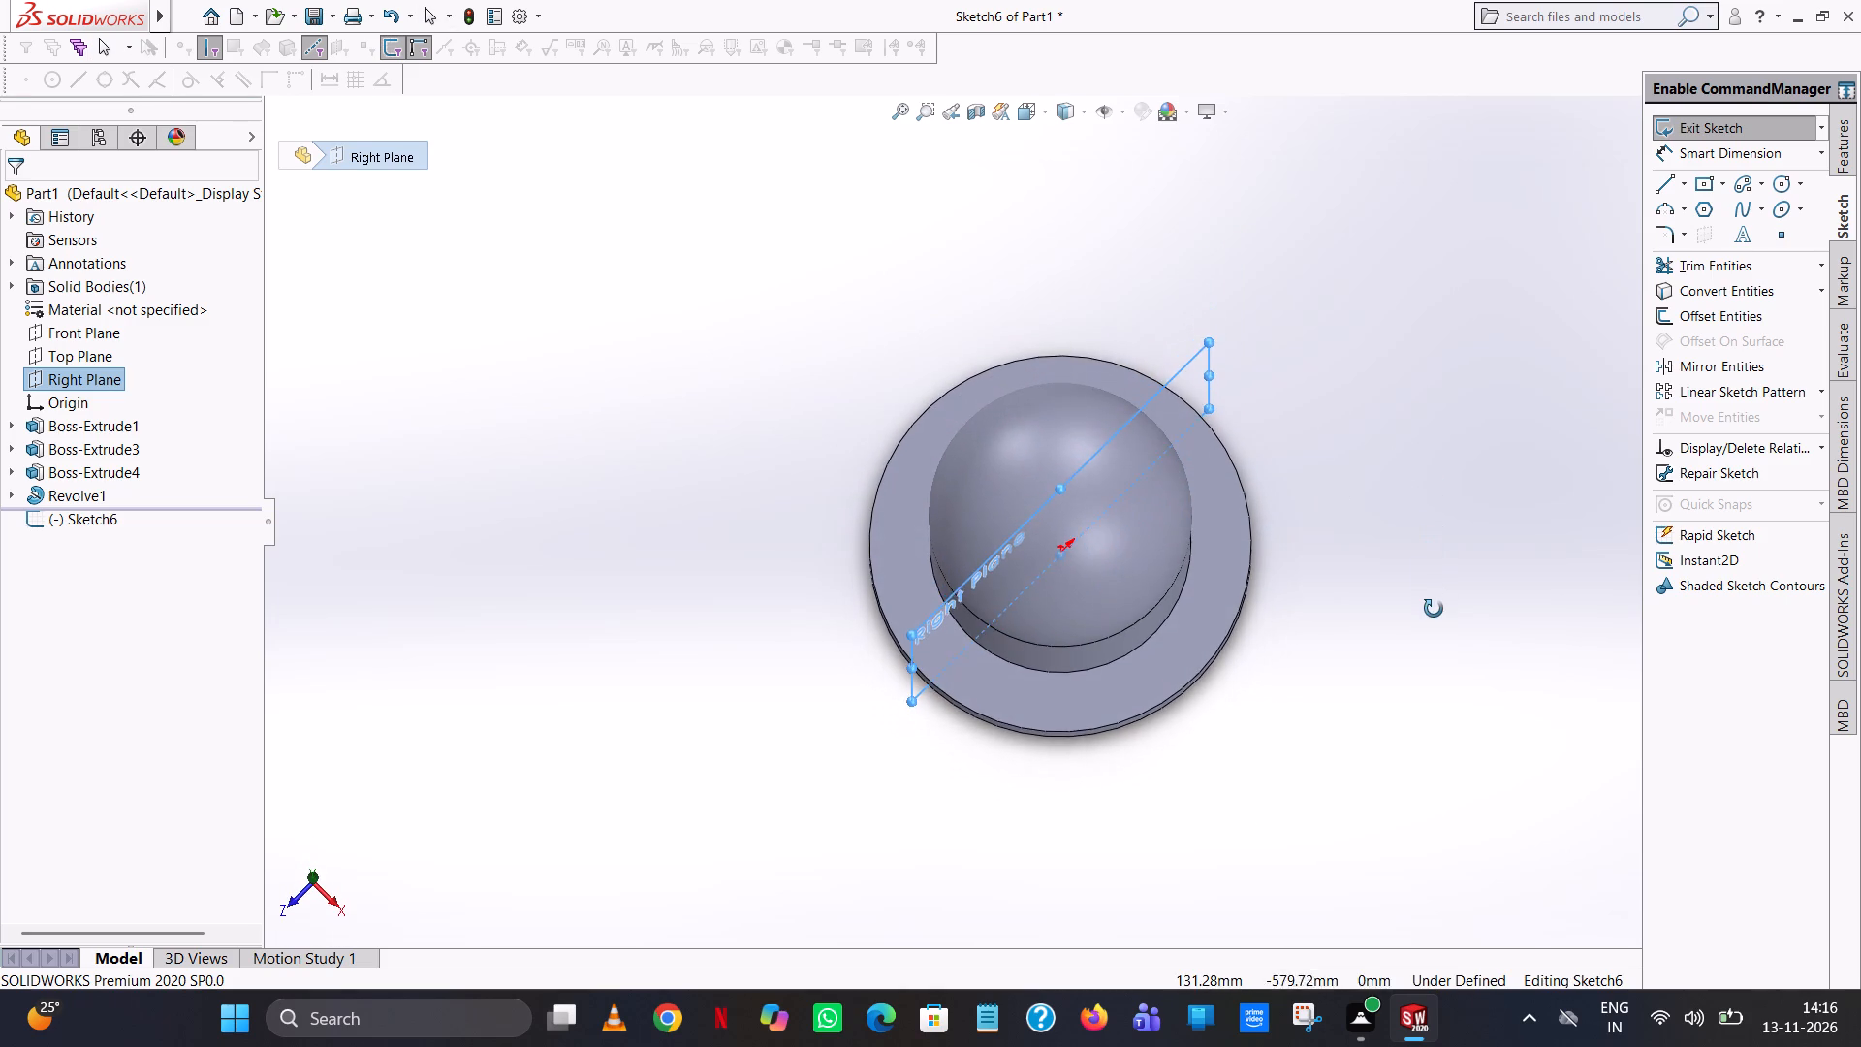
middle_click_drag(1434, 609, 1433, 653)
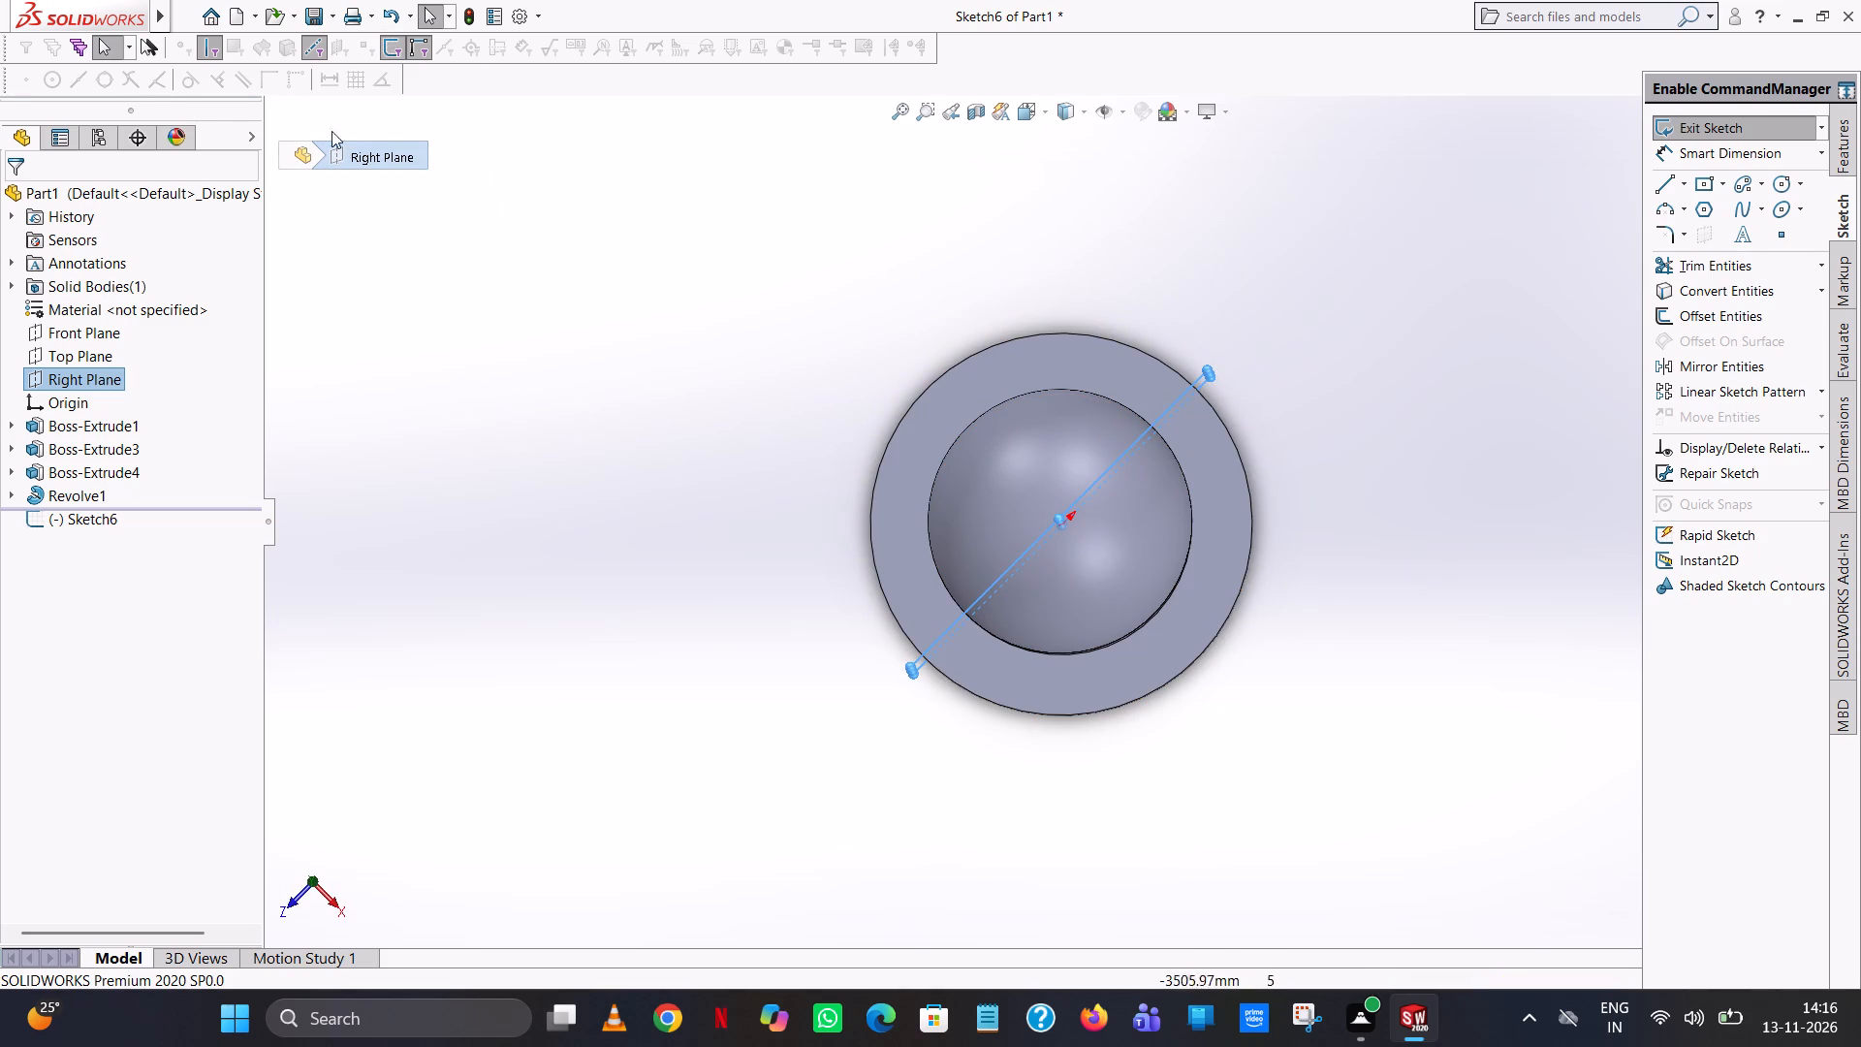
left_click(1049, 109)
left_click(1137, 213)
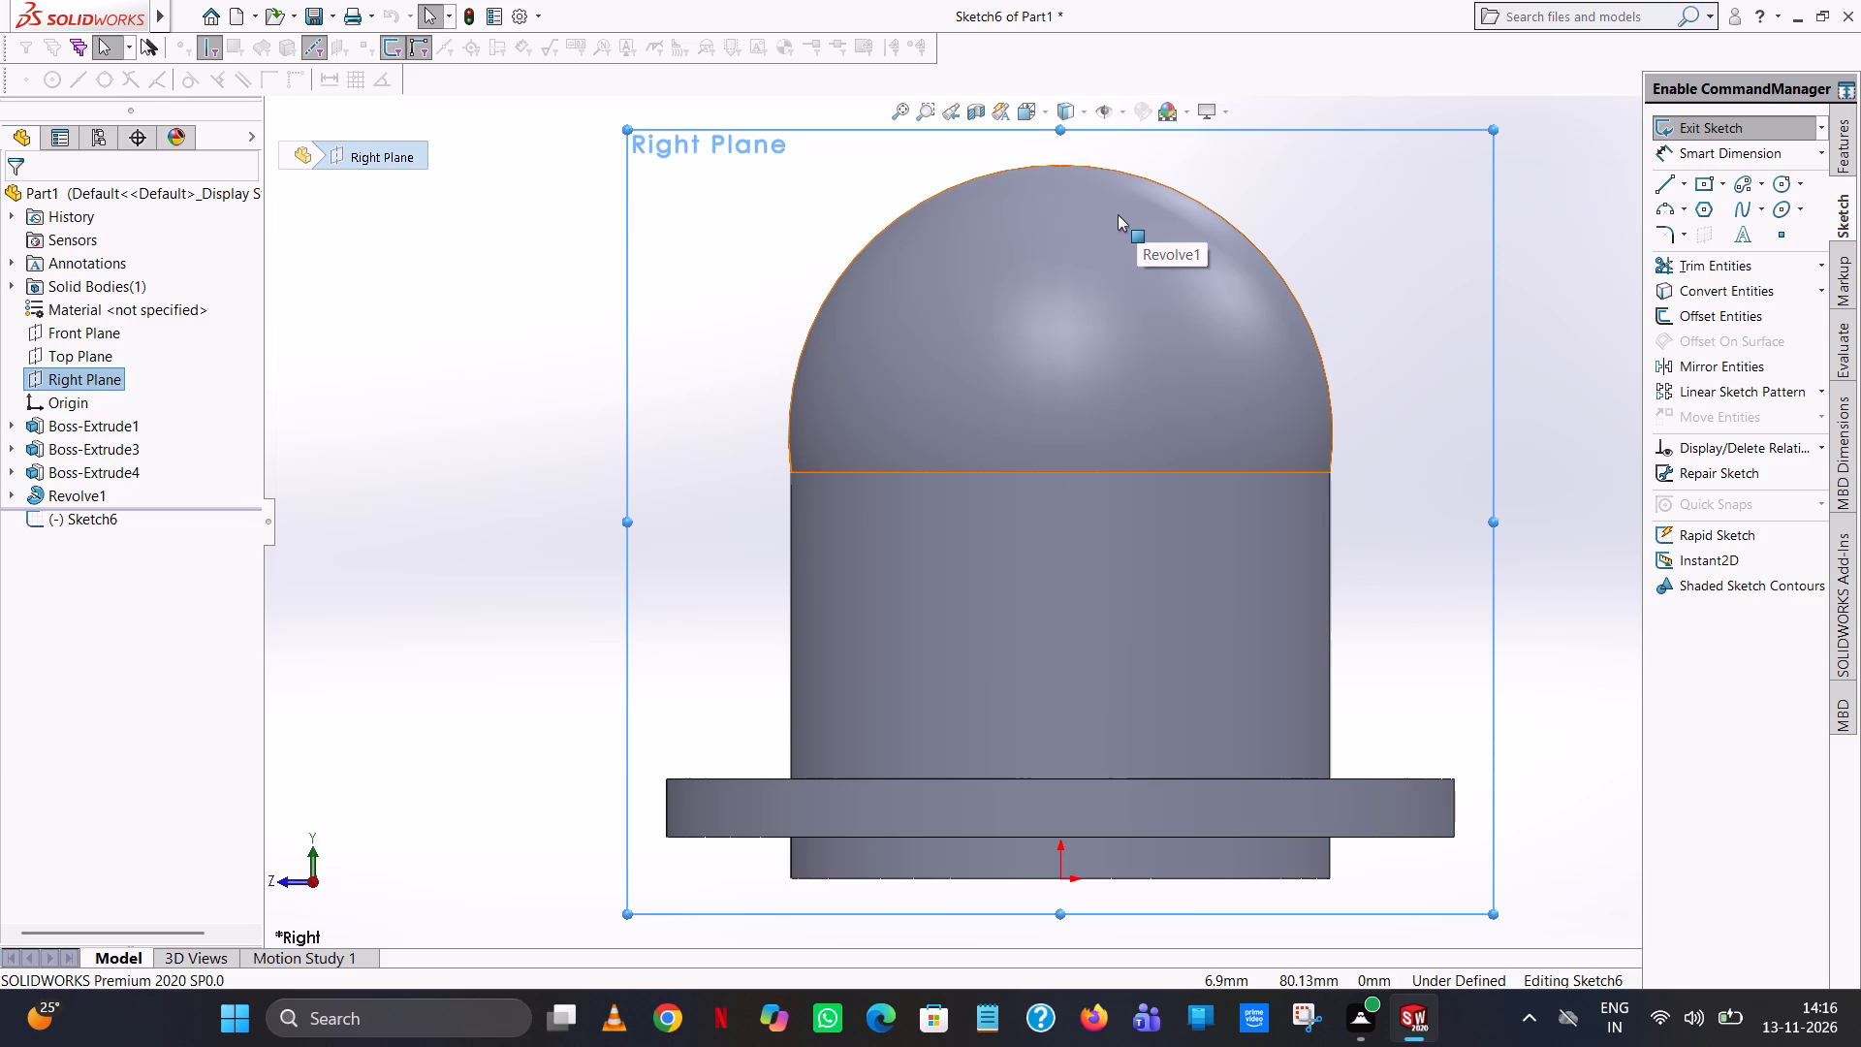
Draw a 10 mm vertical line downward from the dome's apex.
left_click(1660, 183)
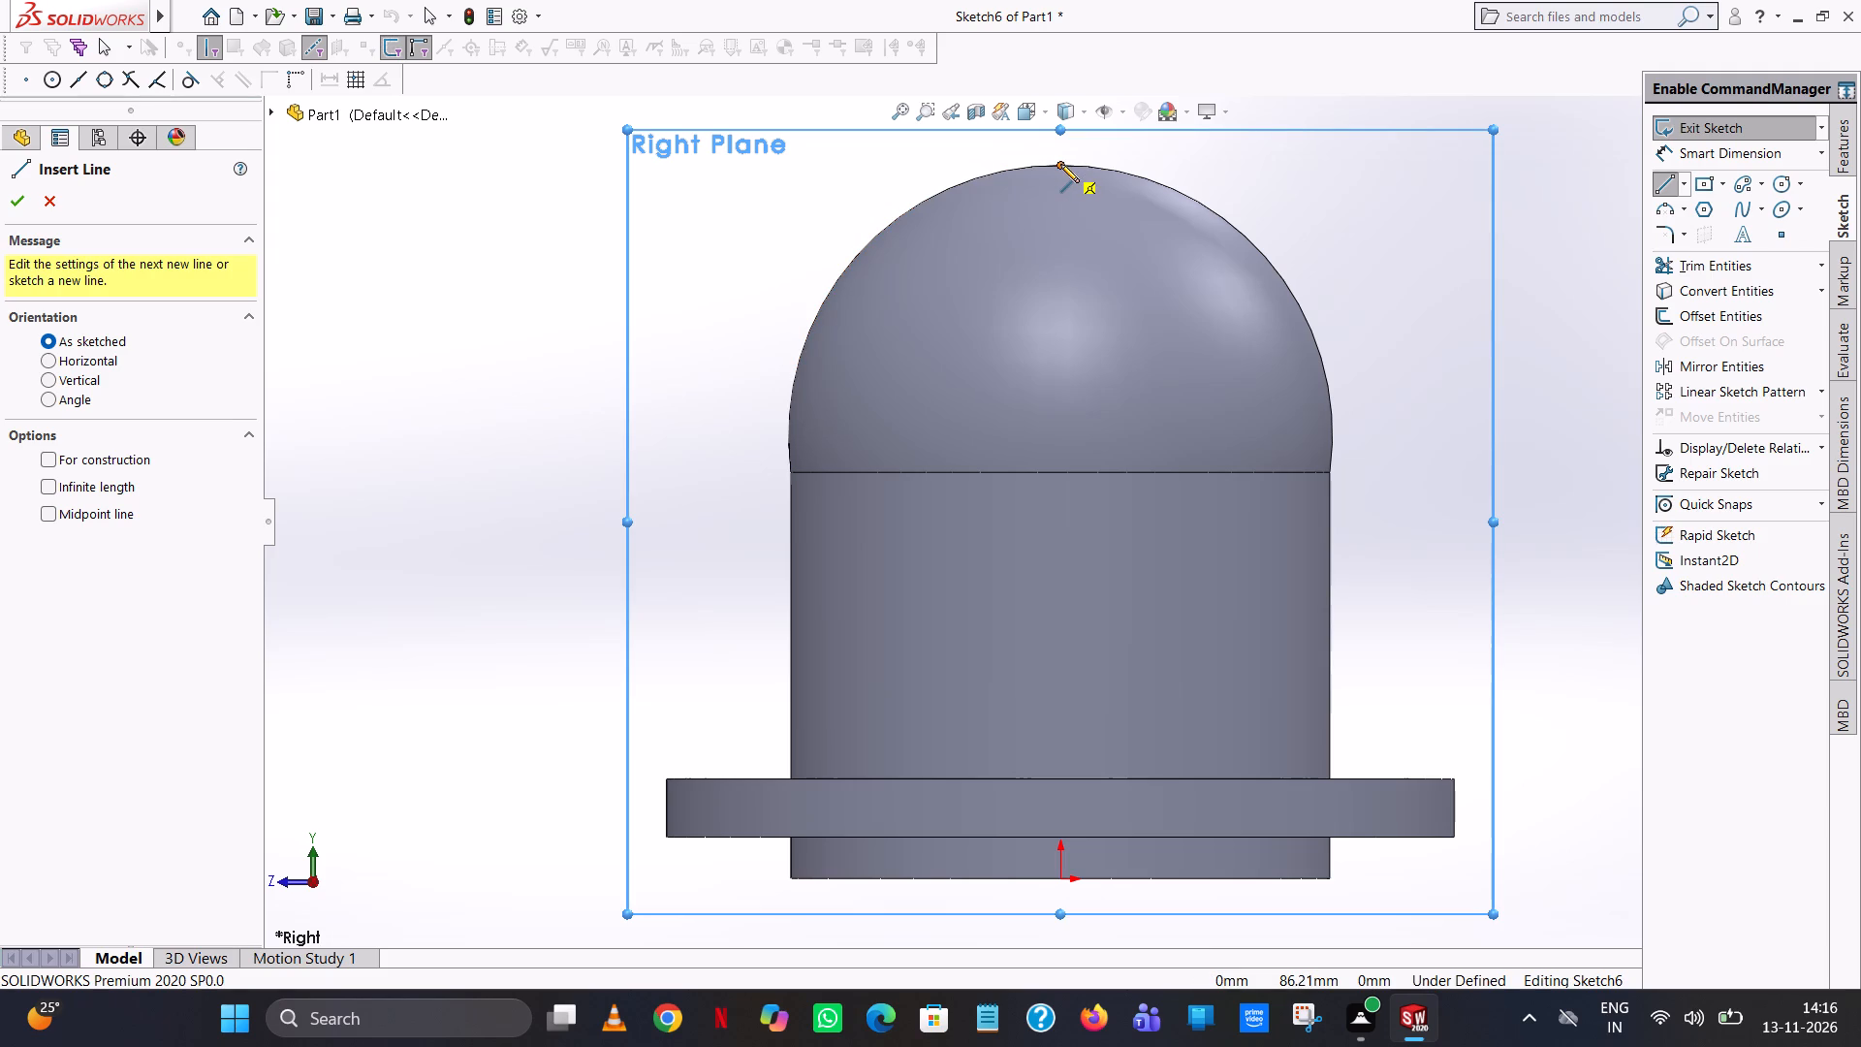
left_click(1060, 164)
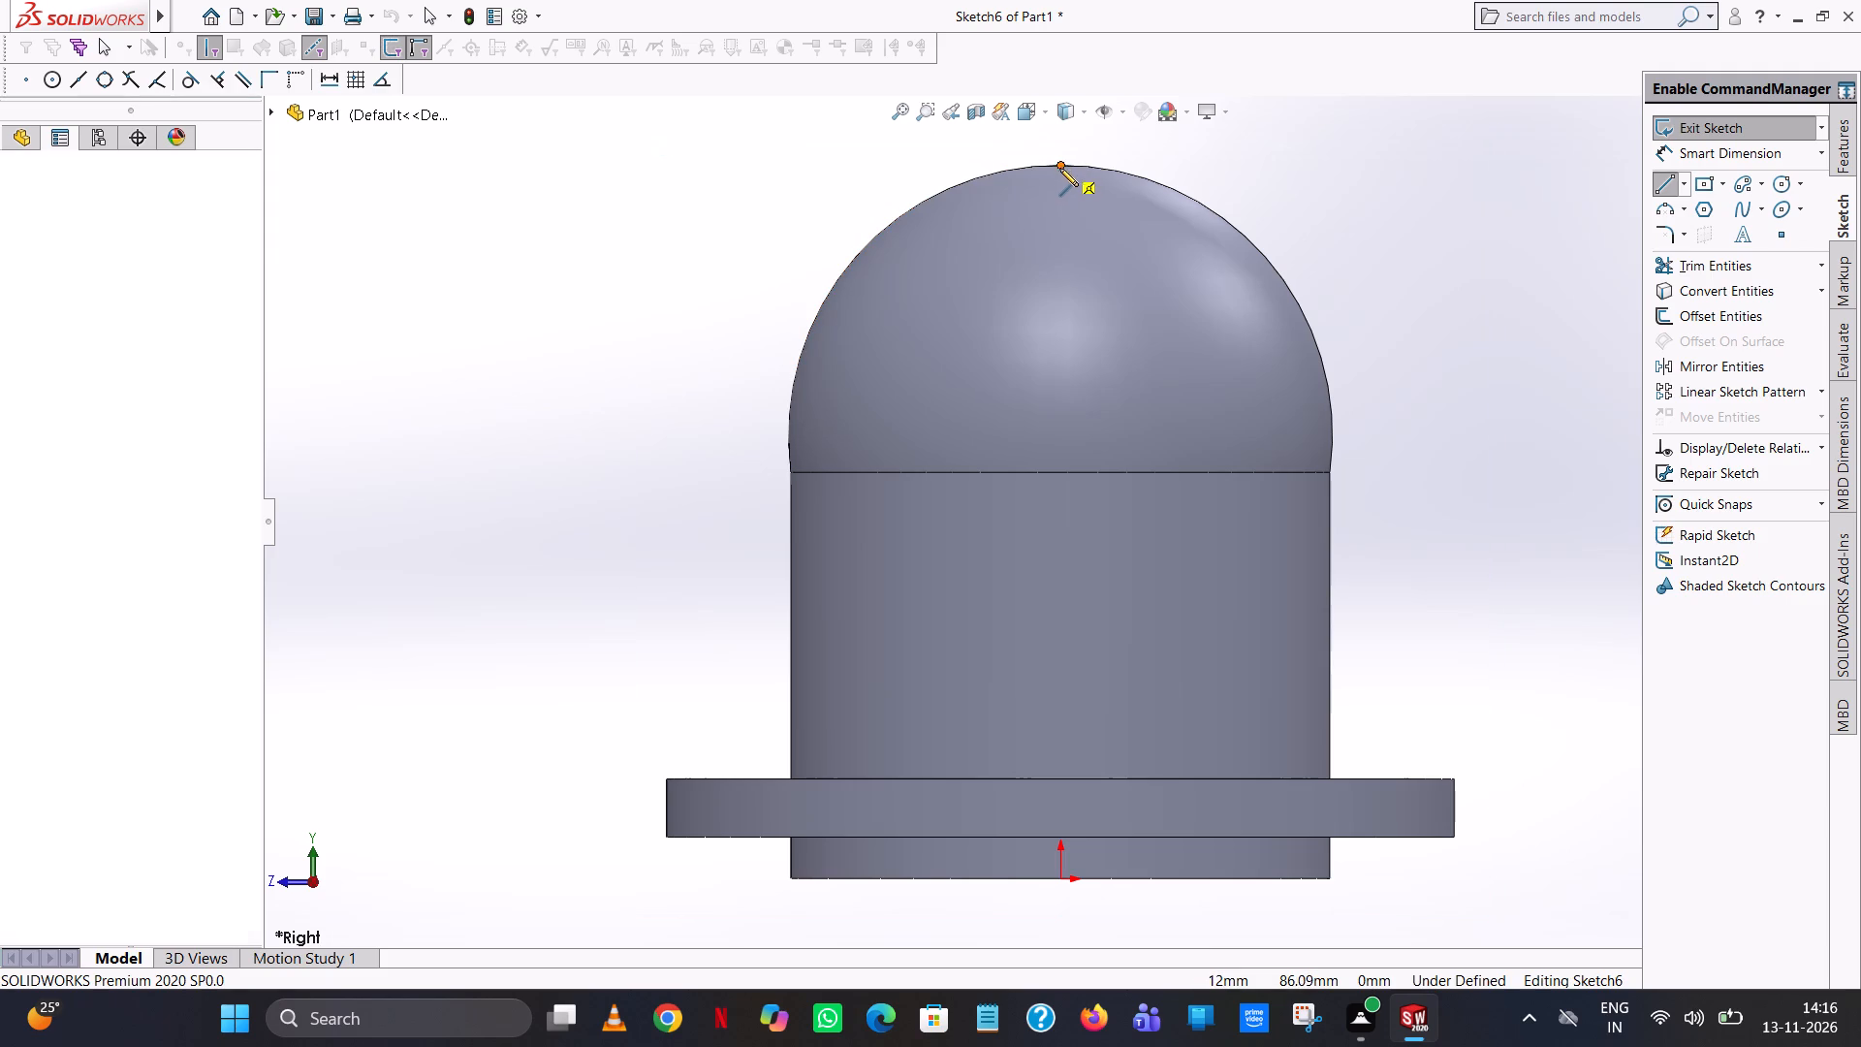
left_click(1059, 253)
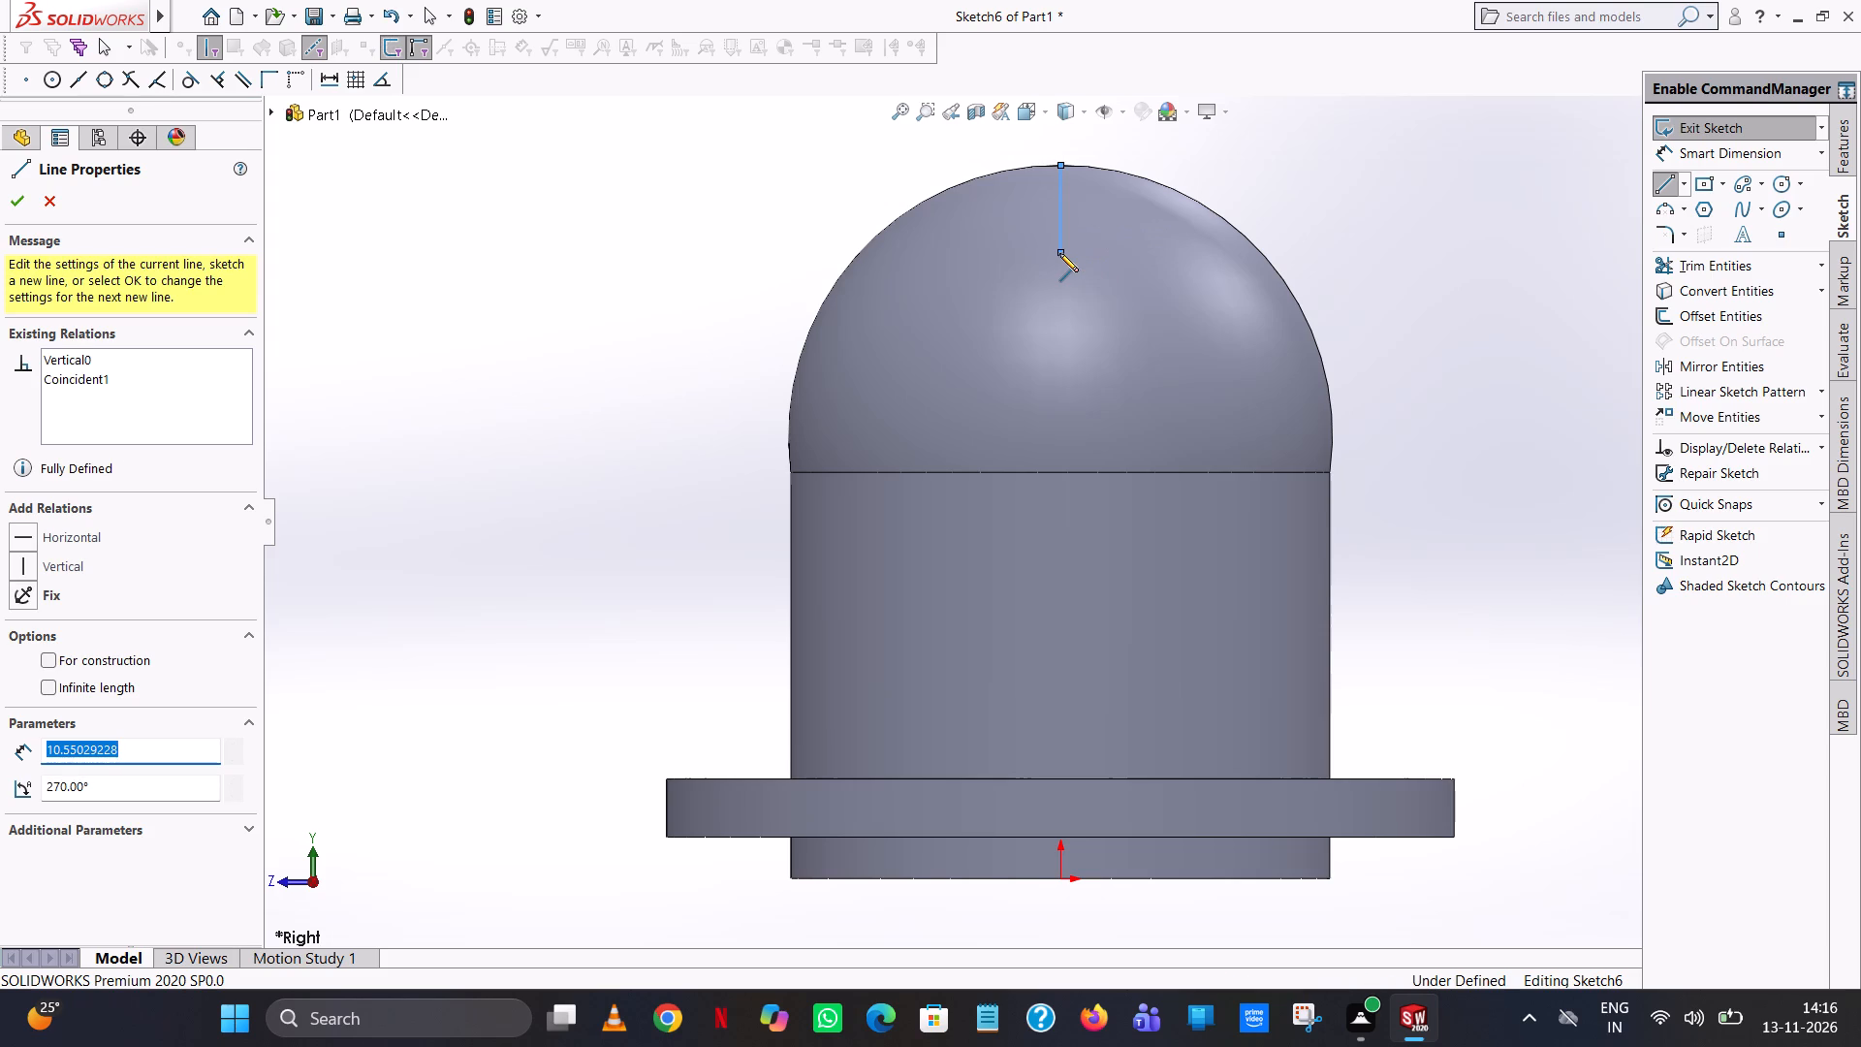
type("10")
key("Return")
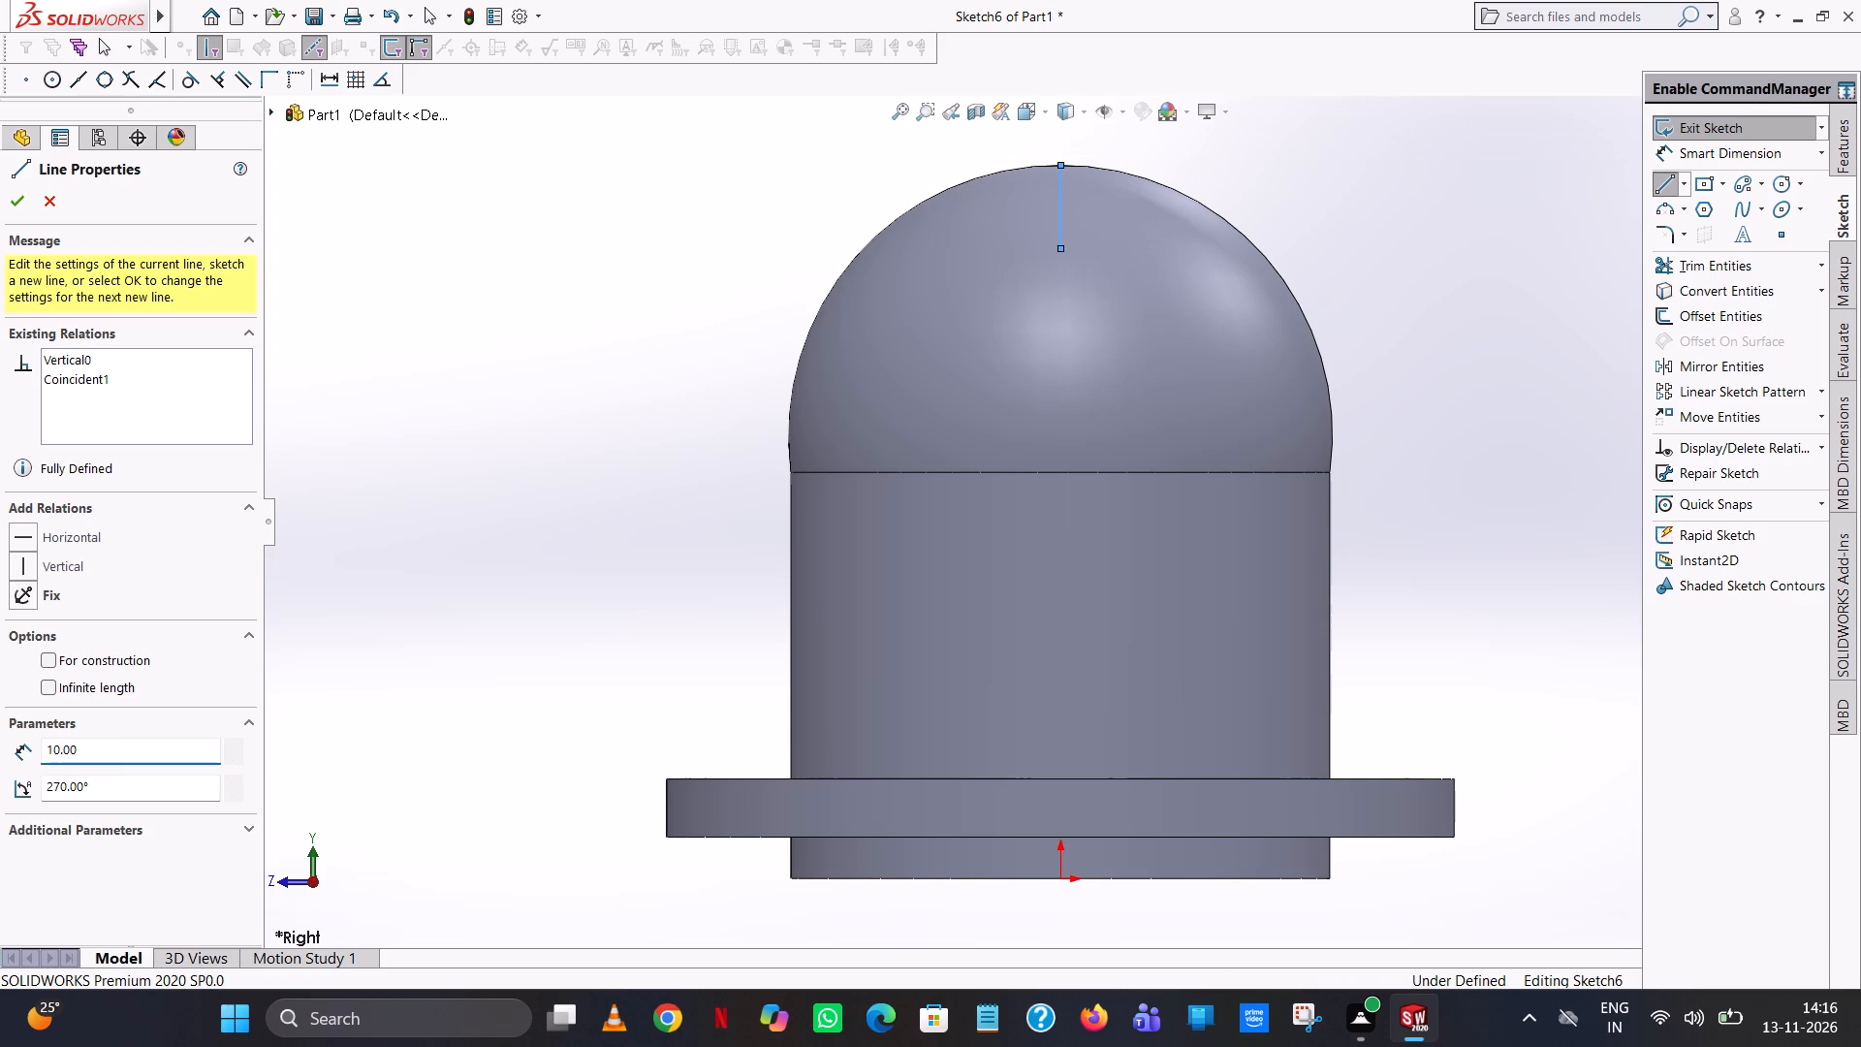
right_click(1059, 253)
left_click(1101, 270)
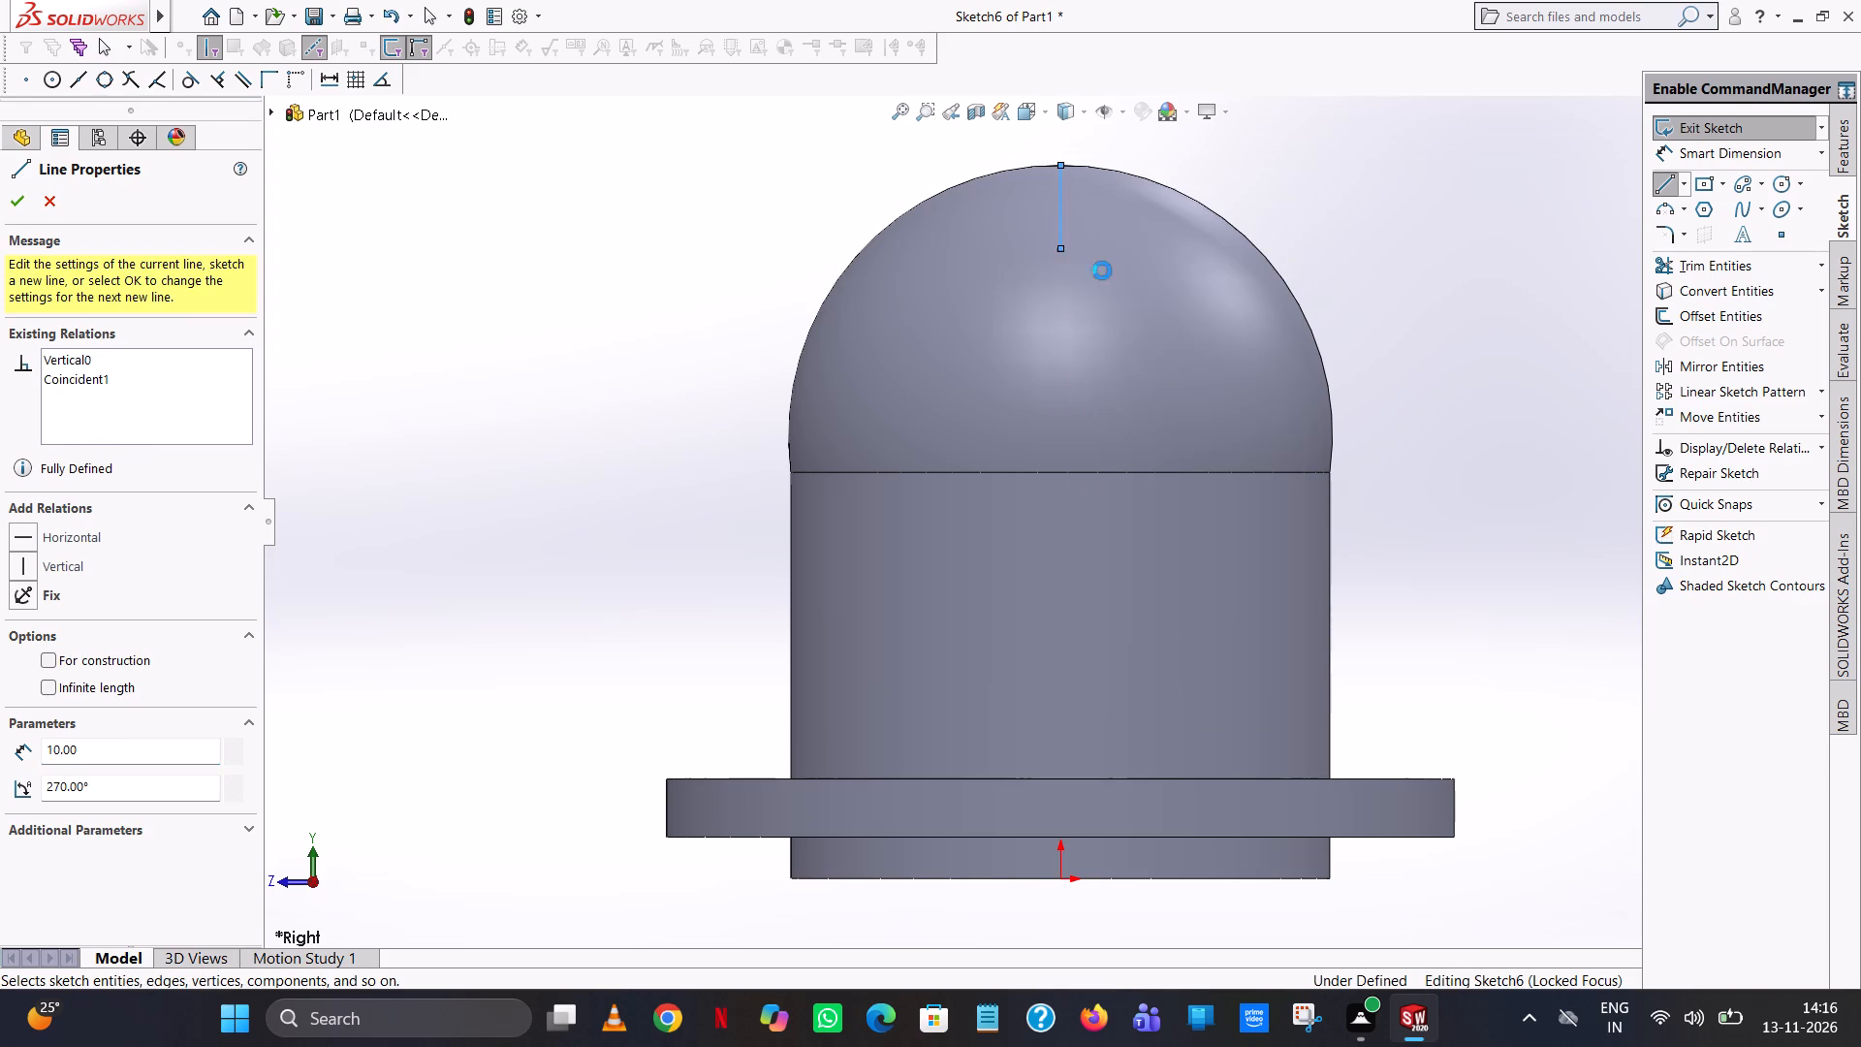
Draw a circle of 10 mm radius centred on the lower end of the vertical line.
left_click(1784, 183)
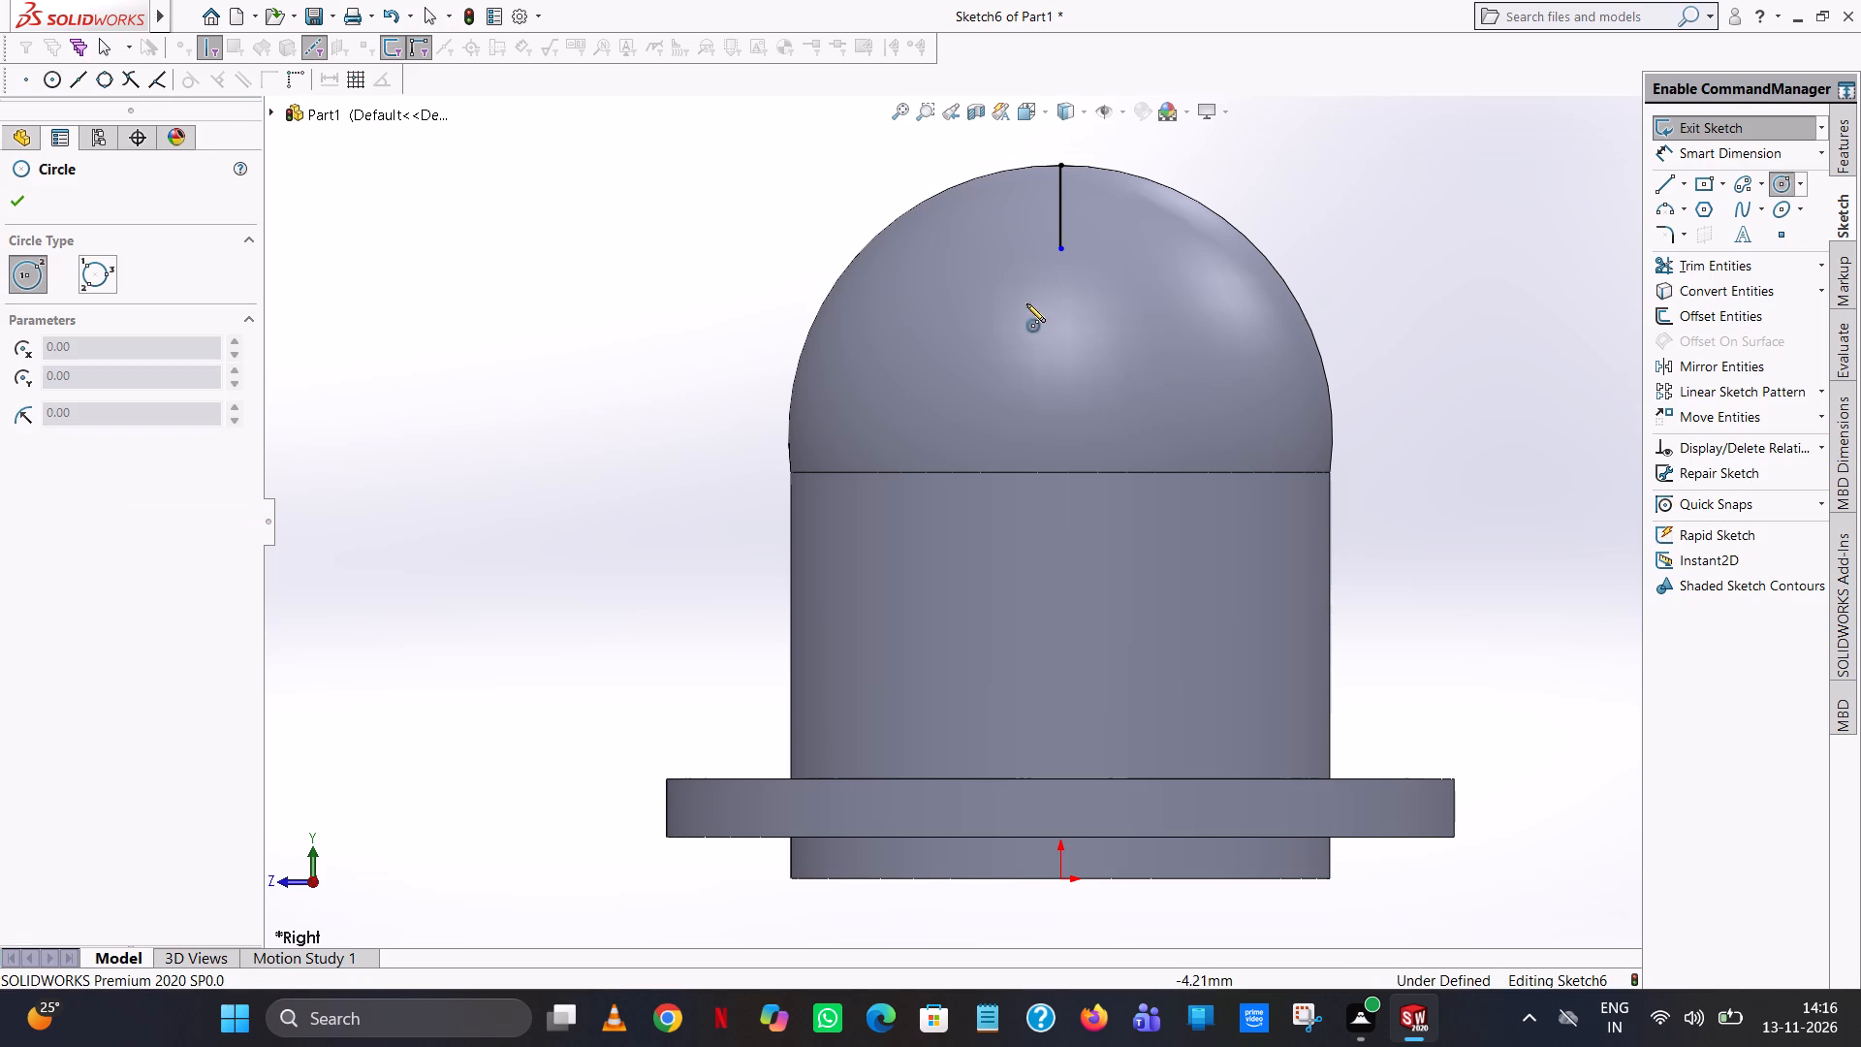
left_click(1059, 252)
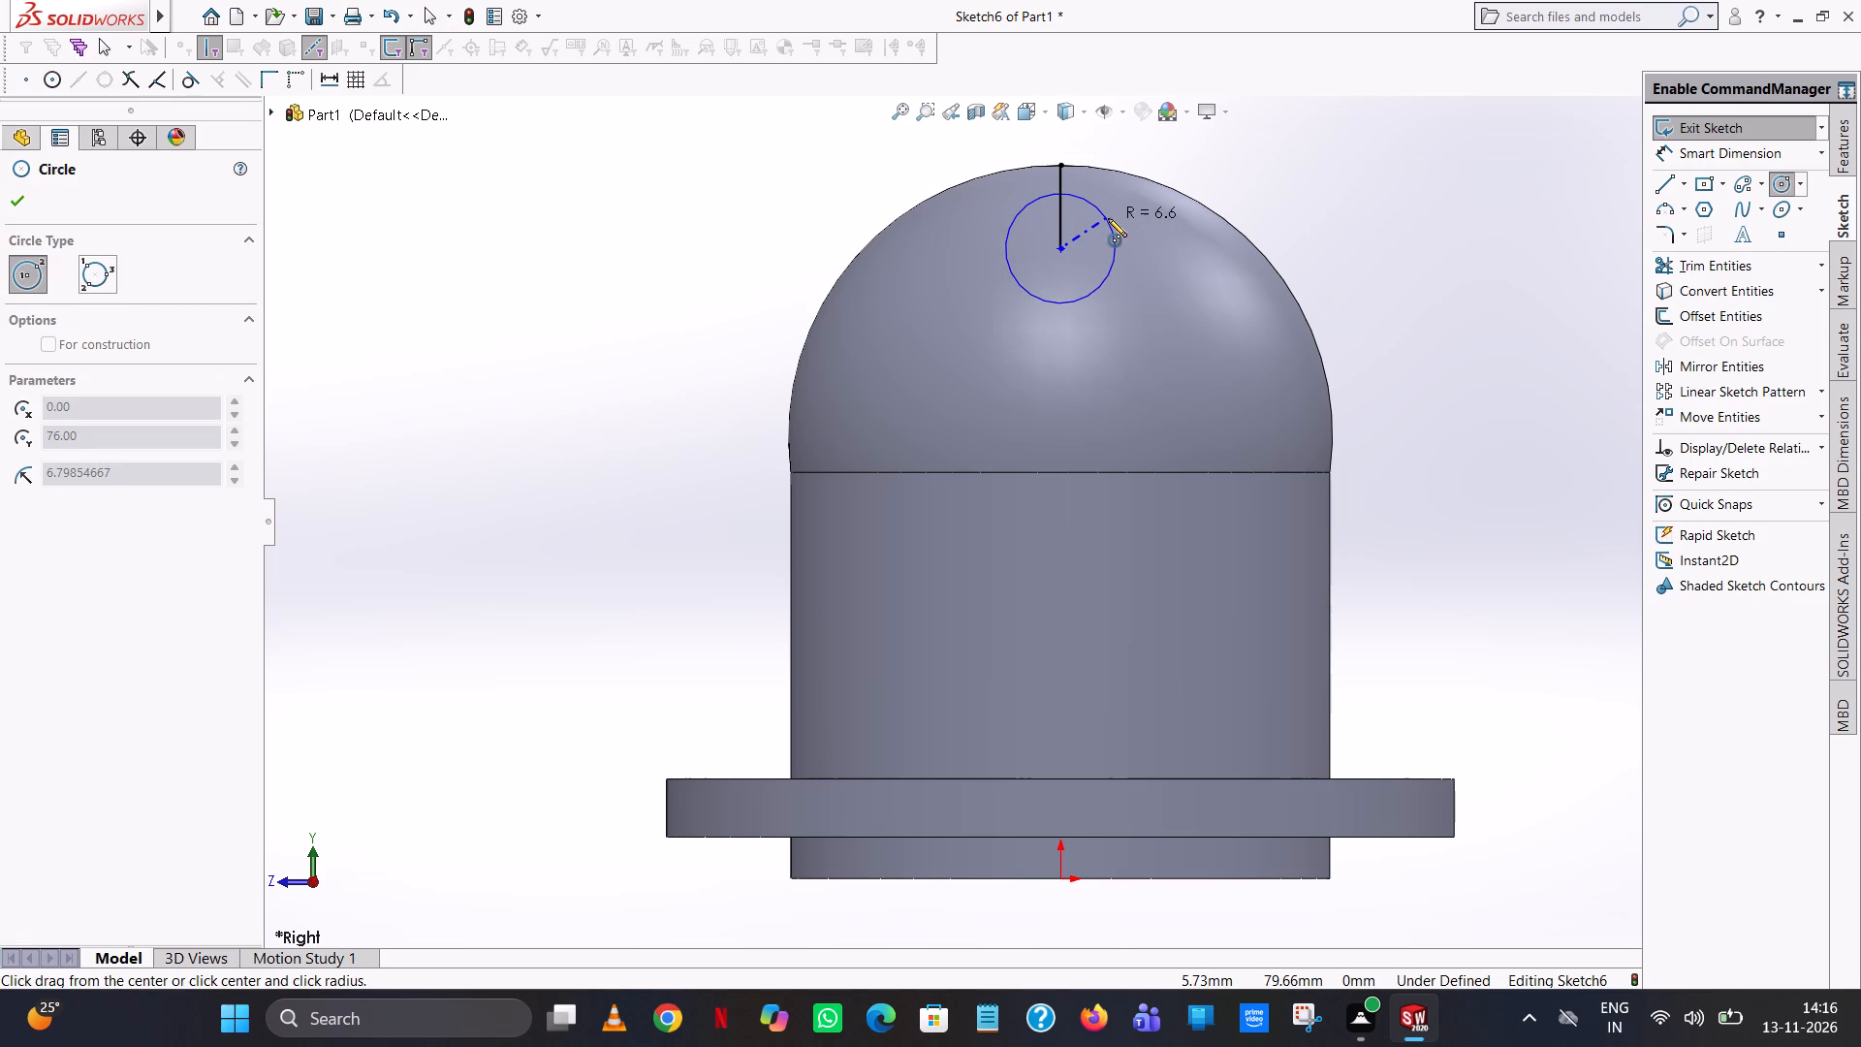
left_click(1108, 218)
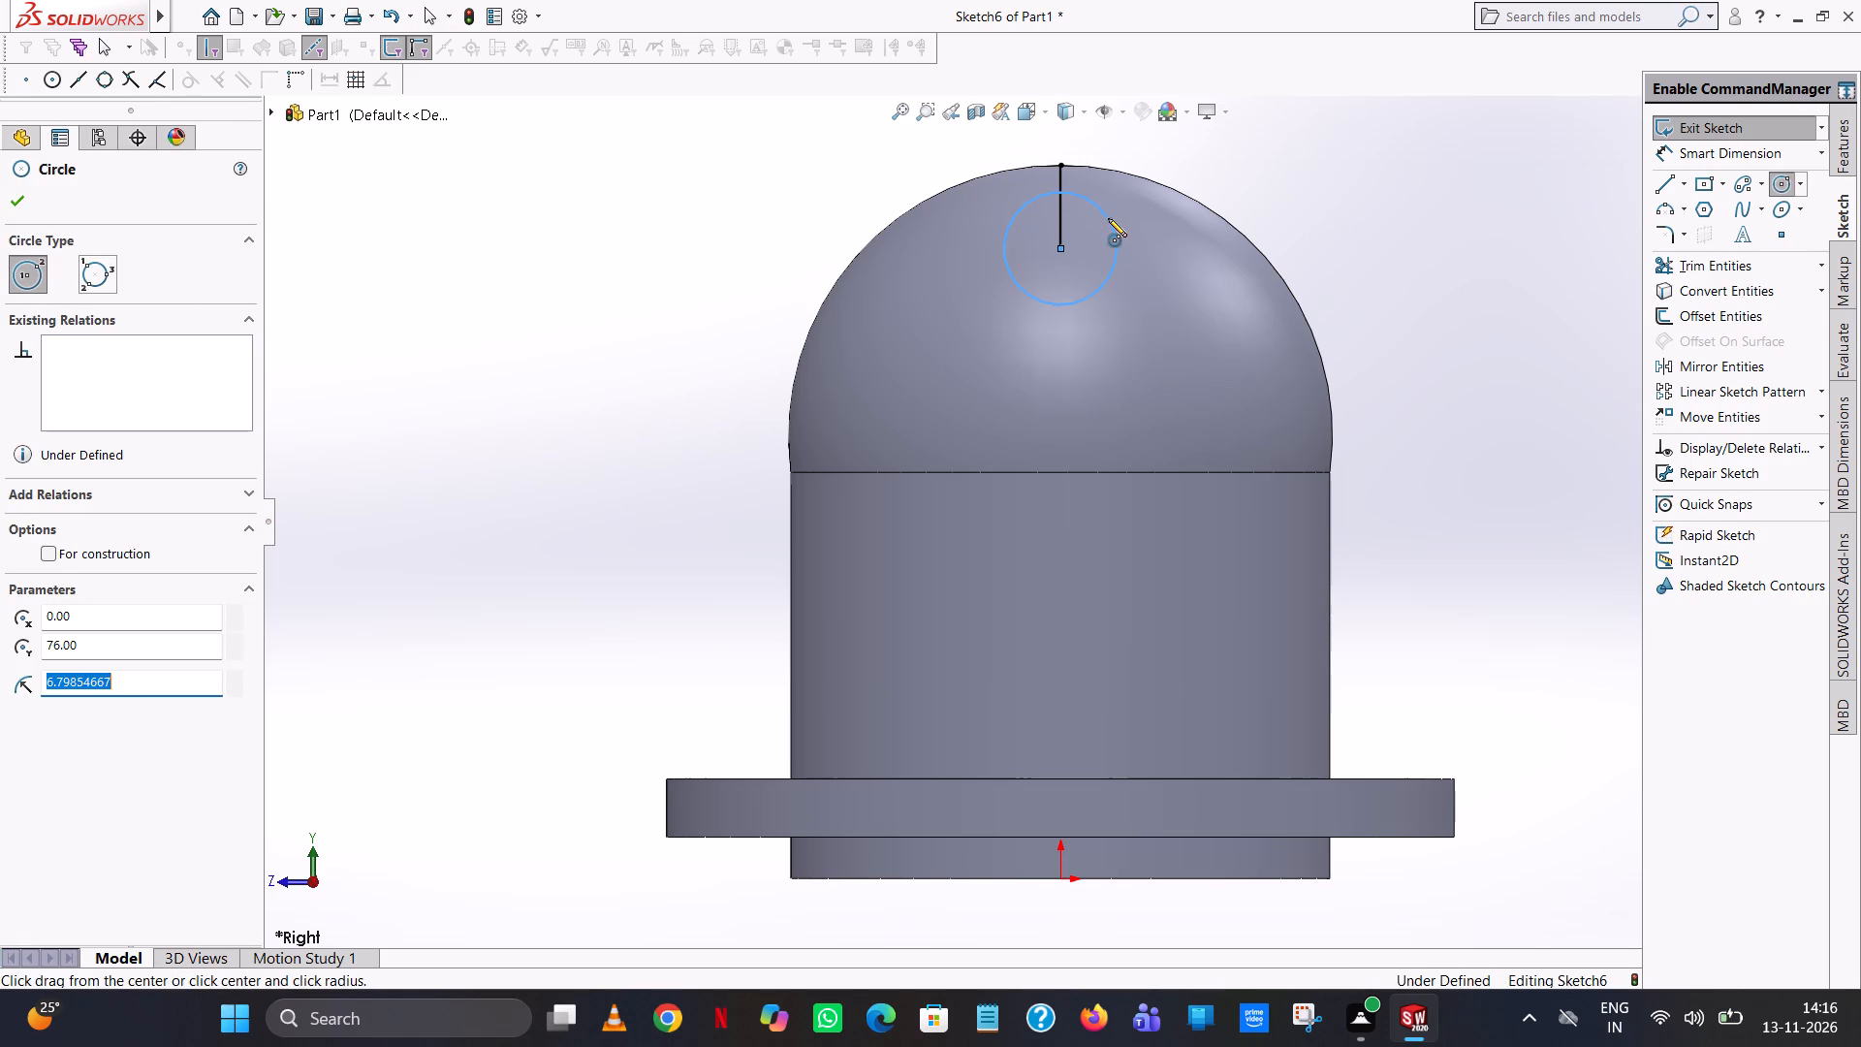
type("10")
key("Return")
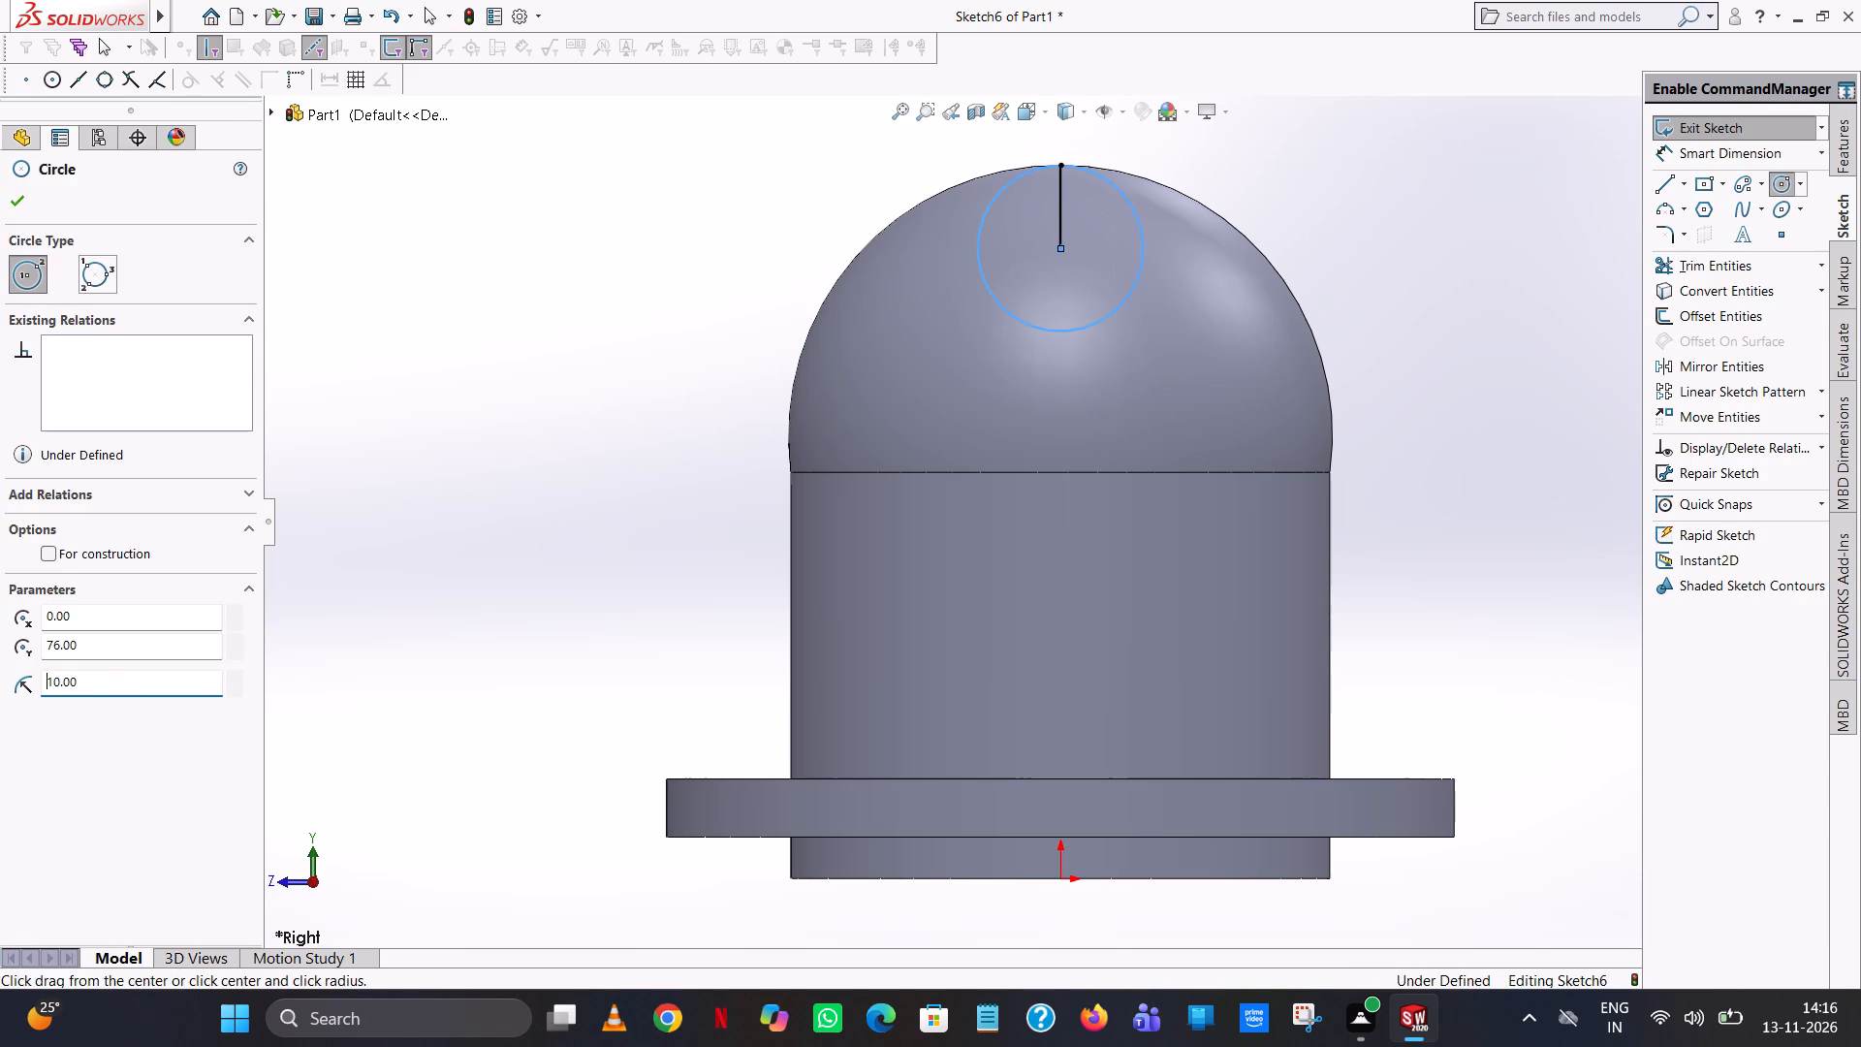
left_click(13, 202)
left_click(535, 261)
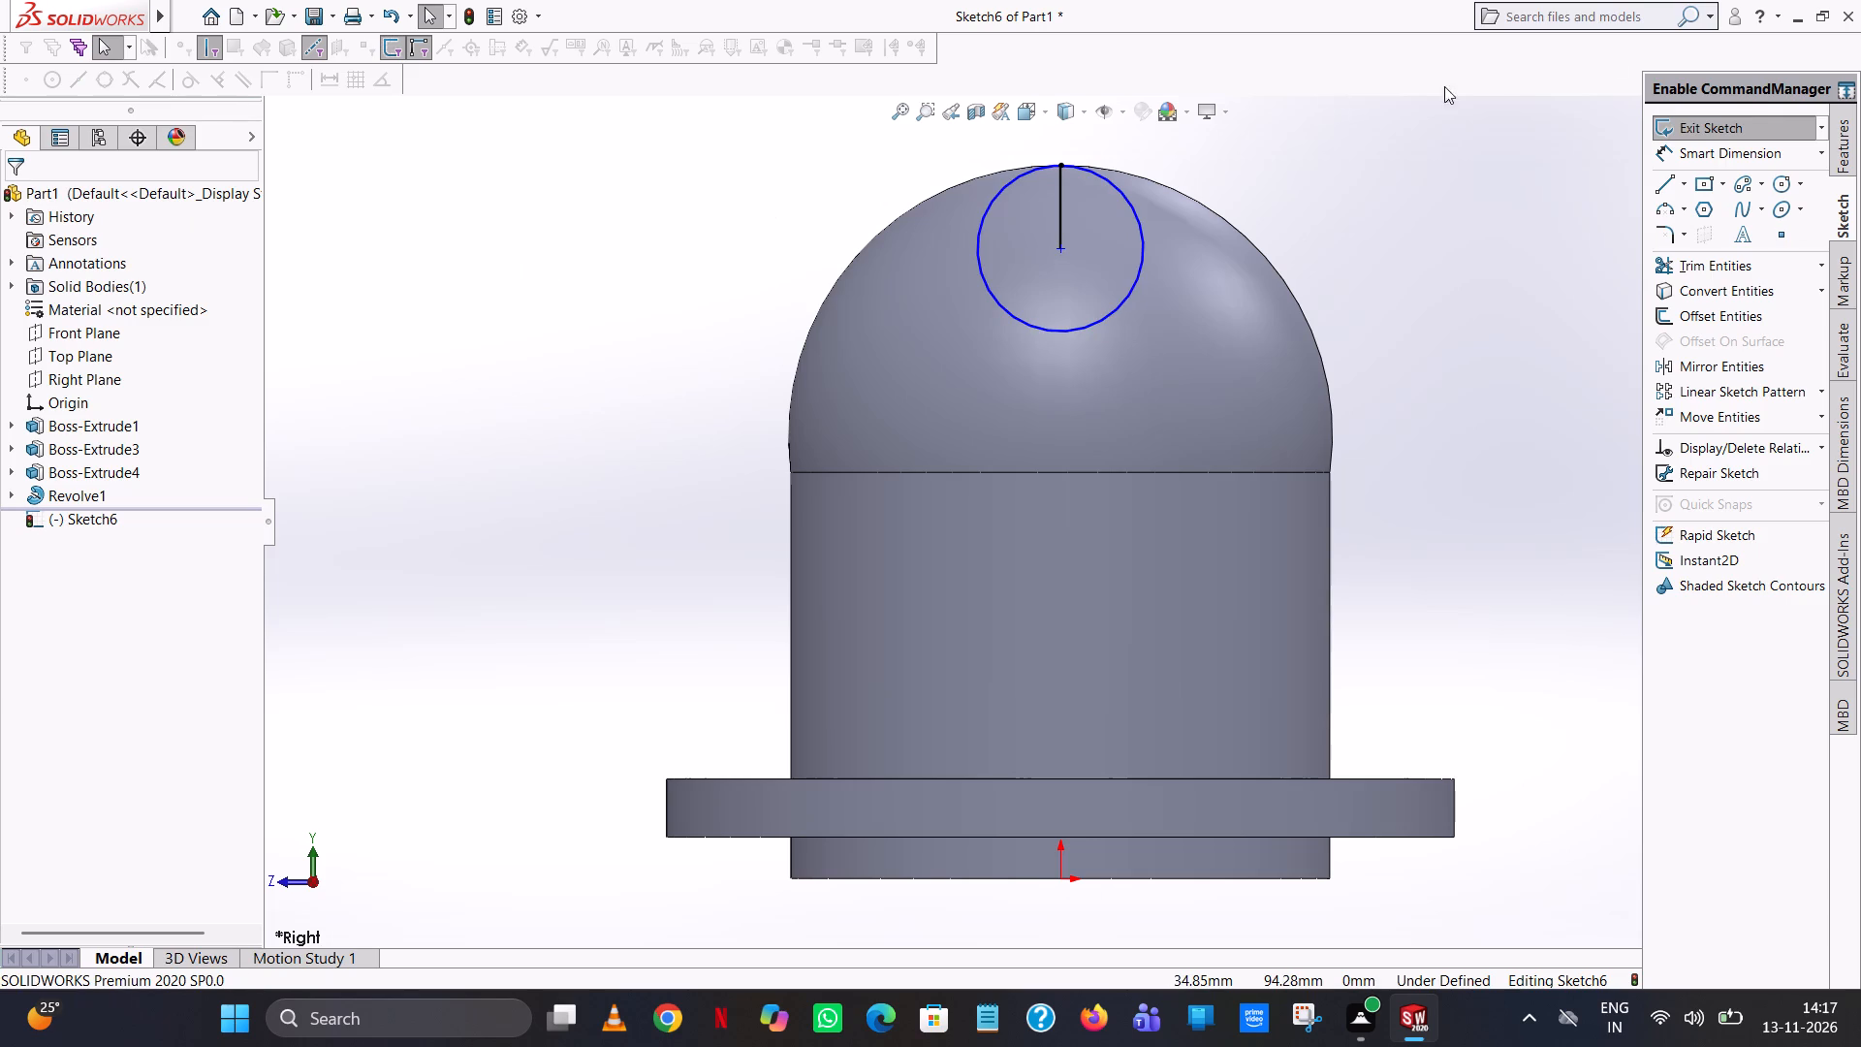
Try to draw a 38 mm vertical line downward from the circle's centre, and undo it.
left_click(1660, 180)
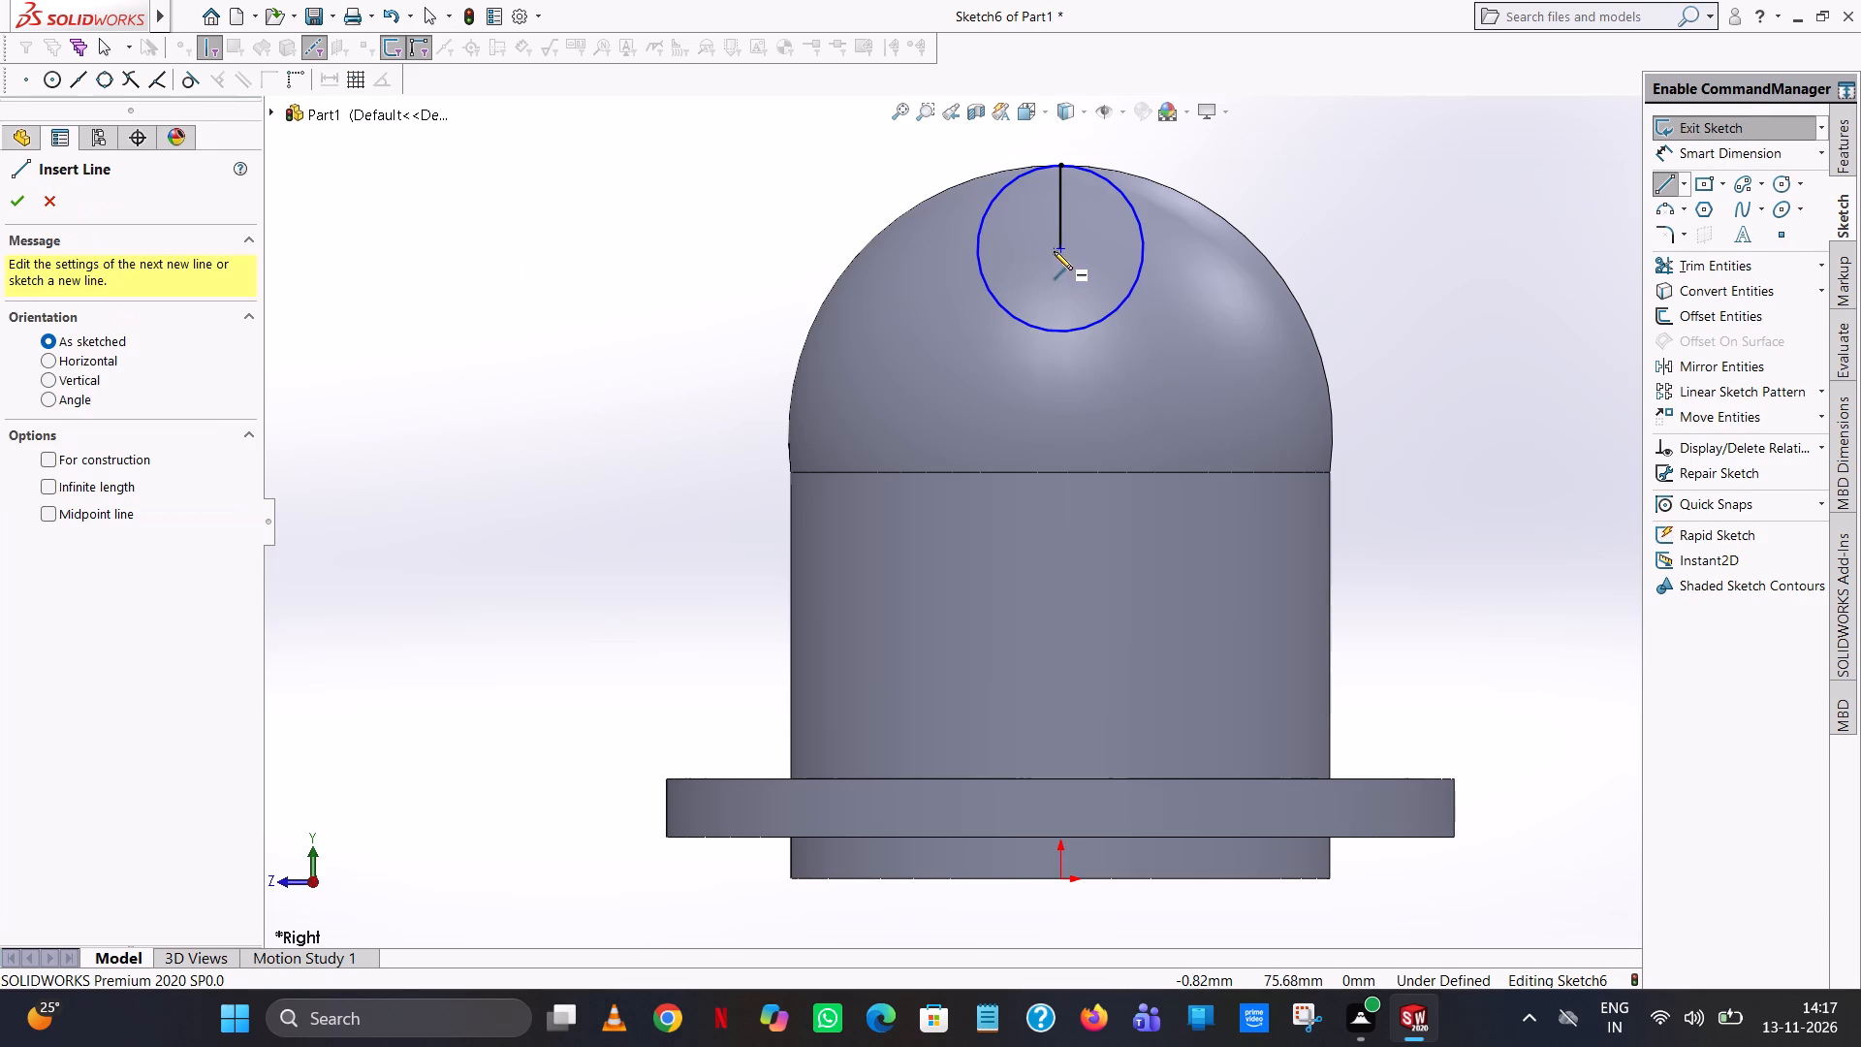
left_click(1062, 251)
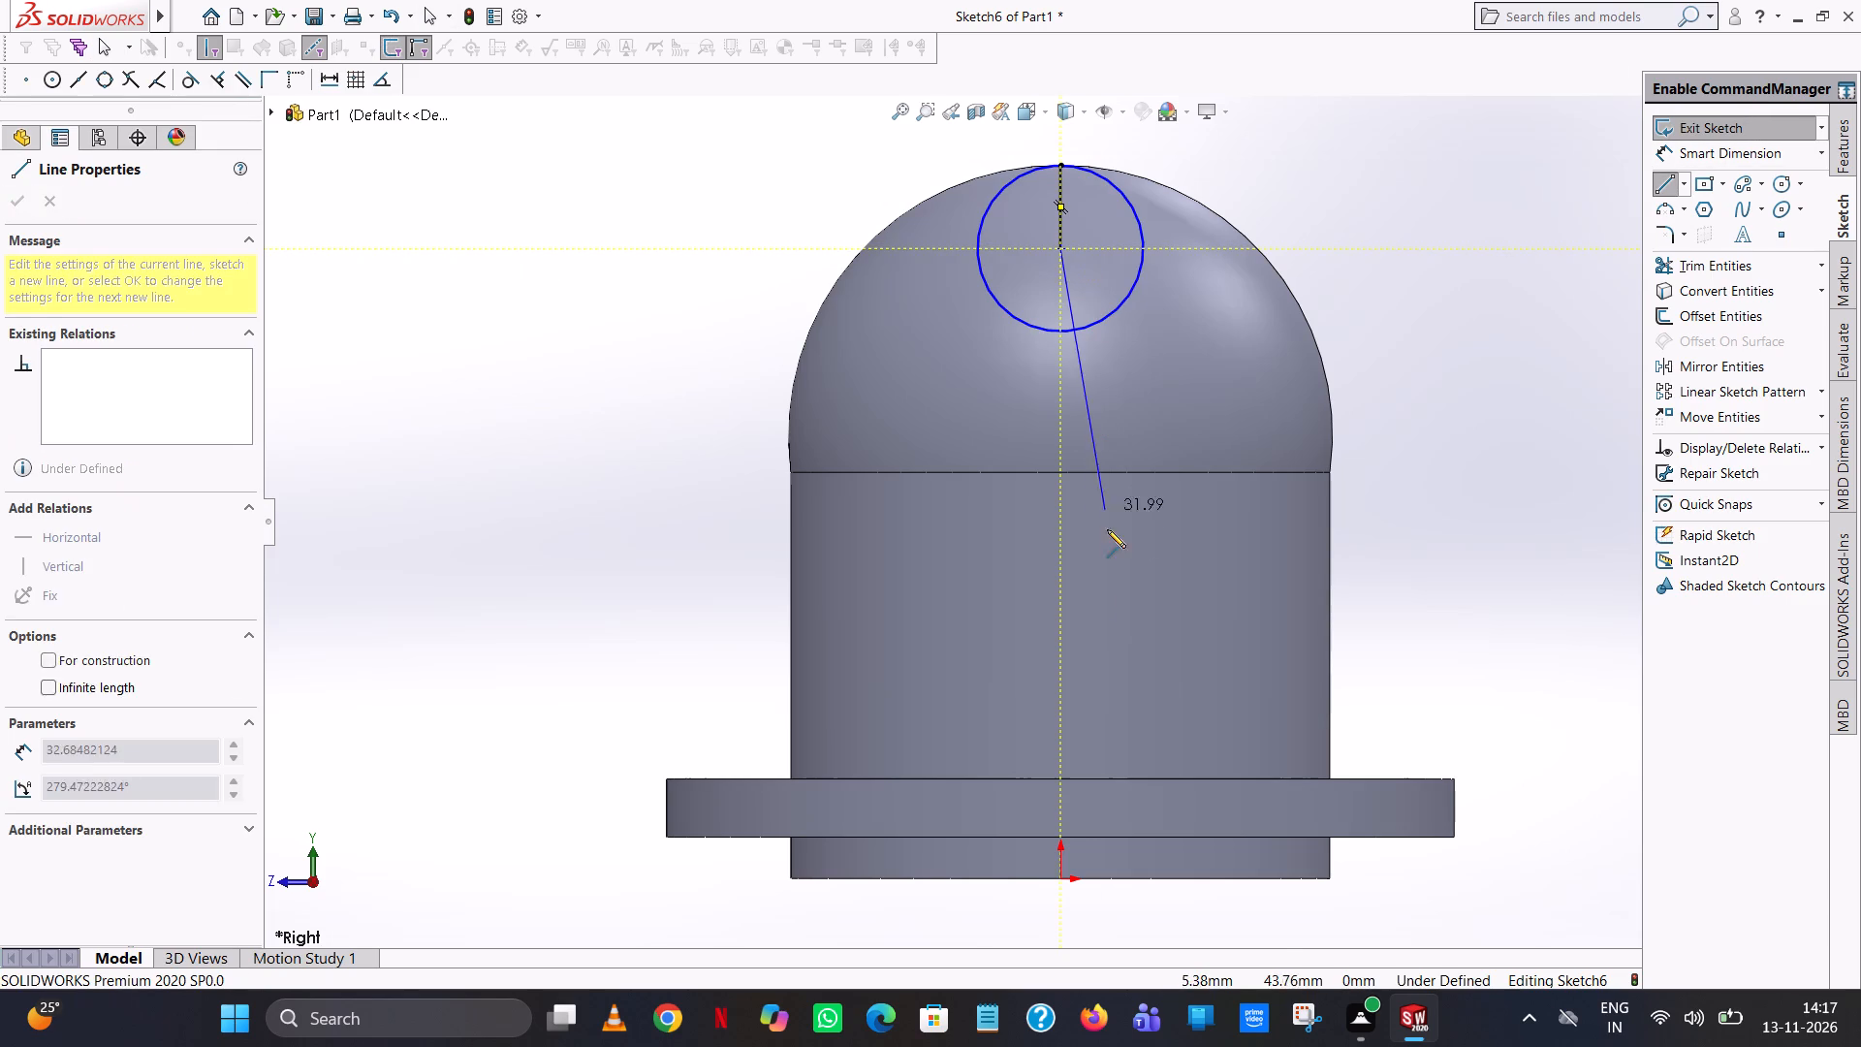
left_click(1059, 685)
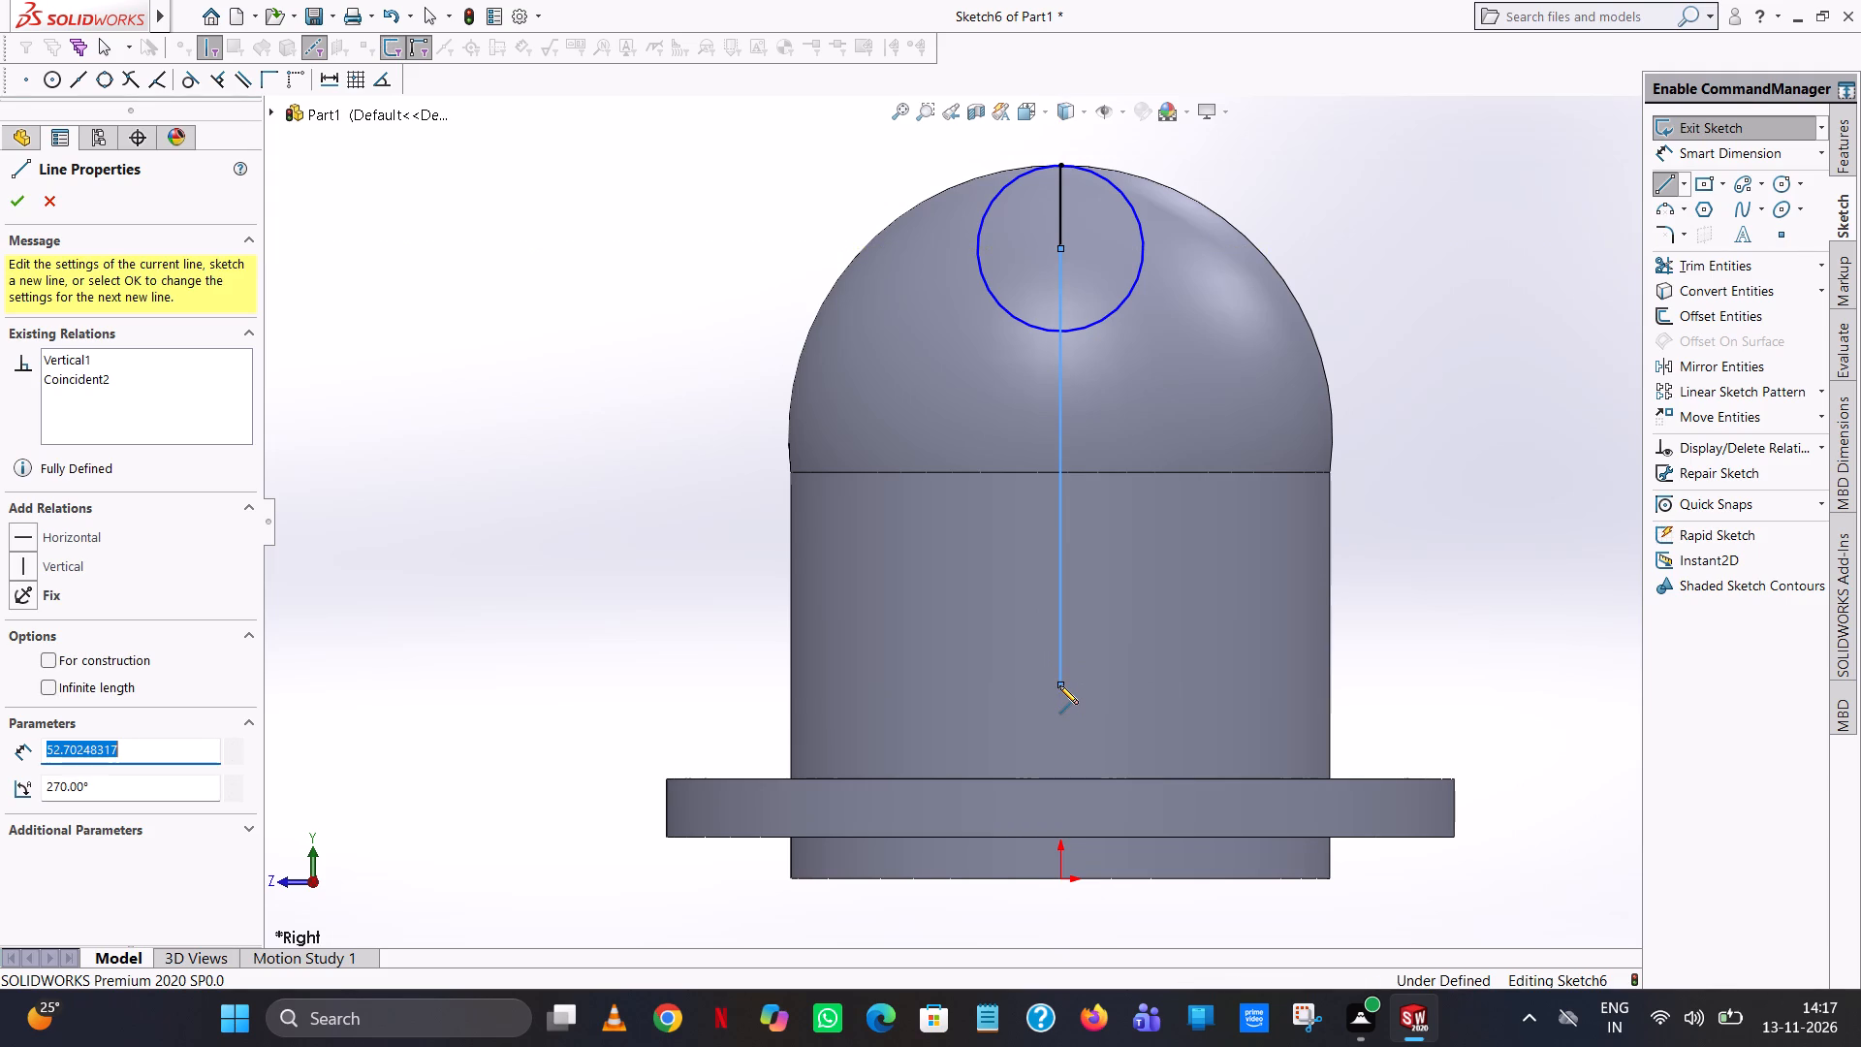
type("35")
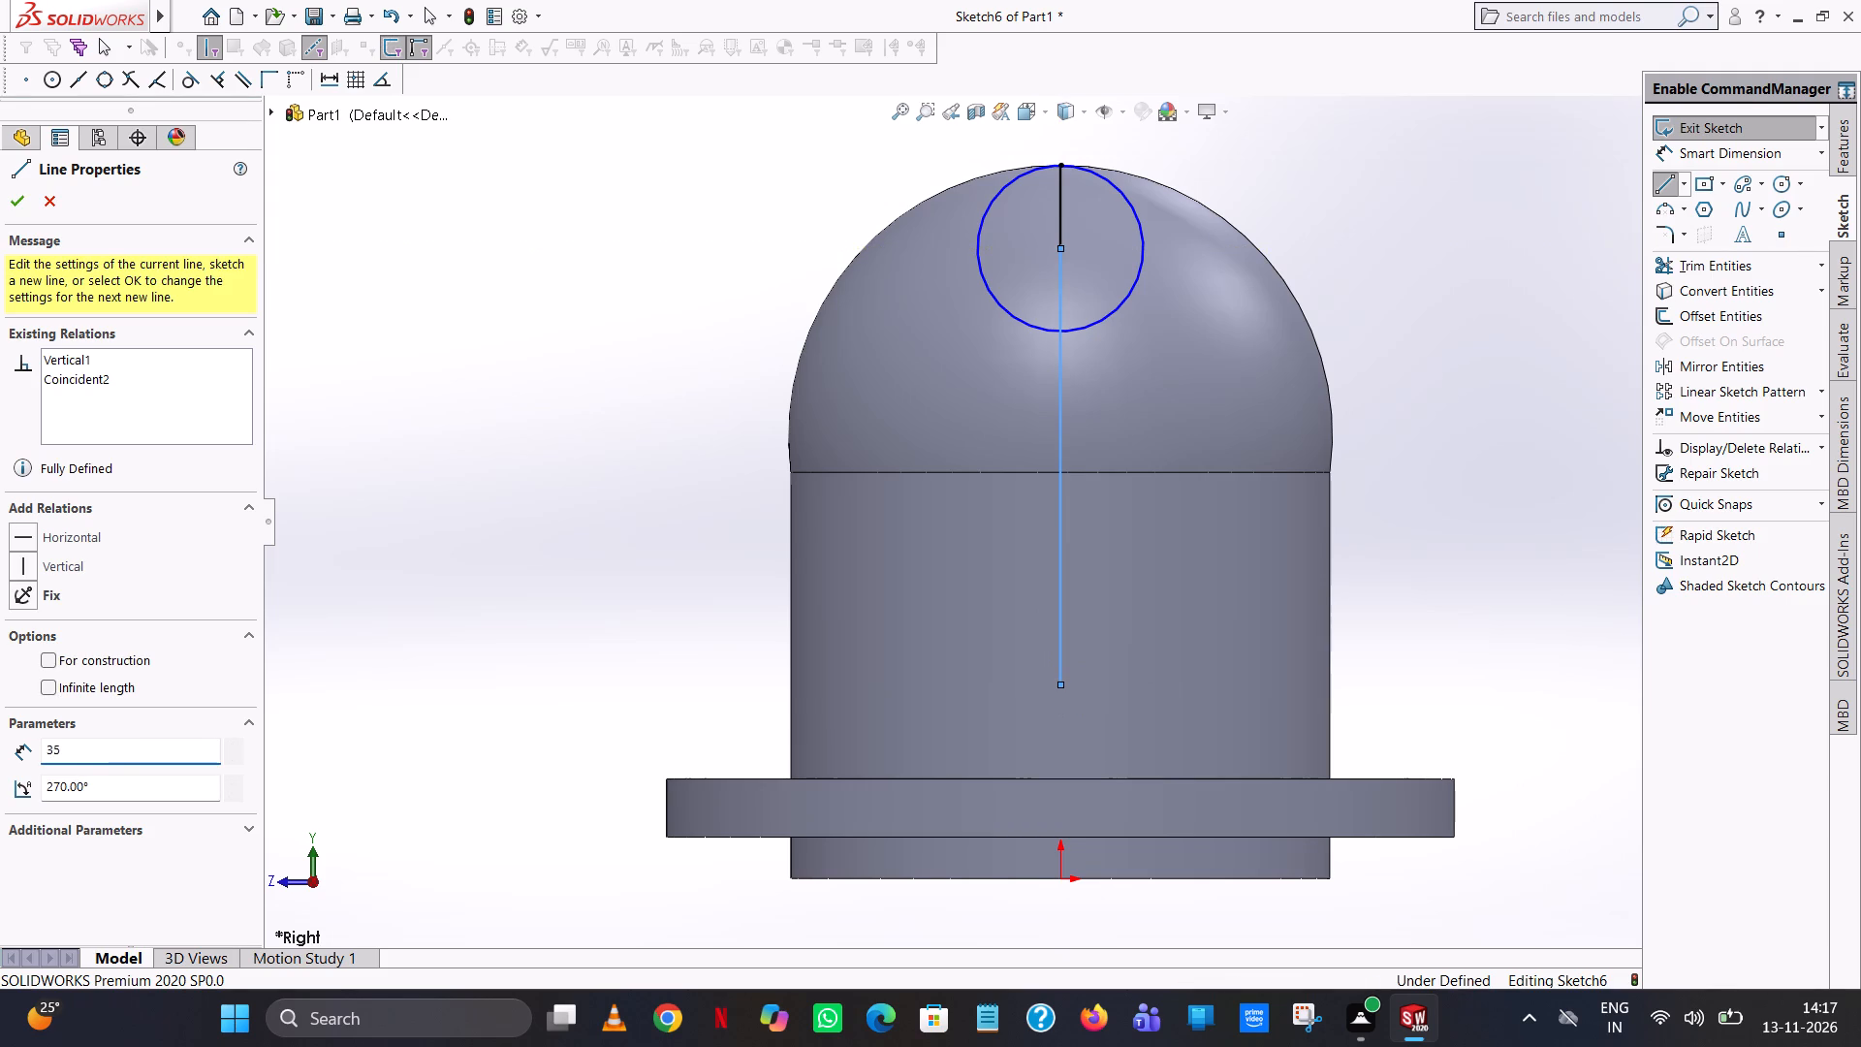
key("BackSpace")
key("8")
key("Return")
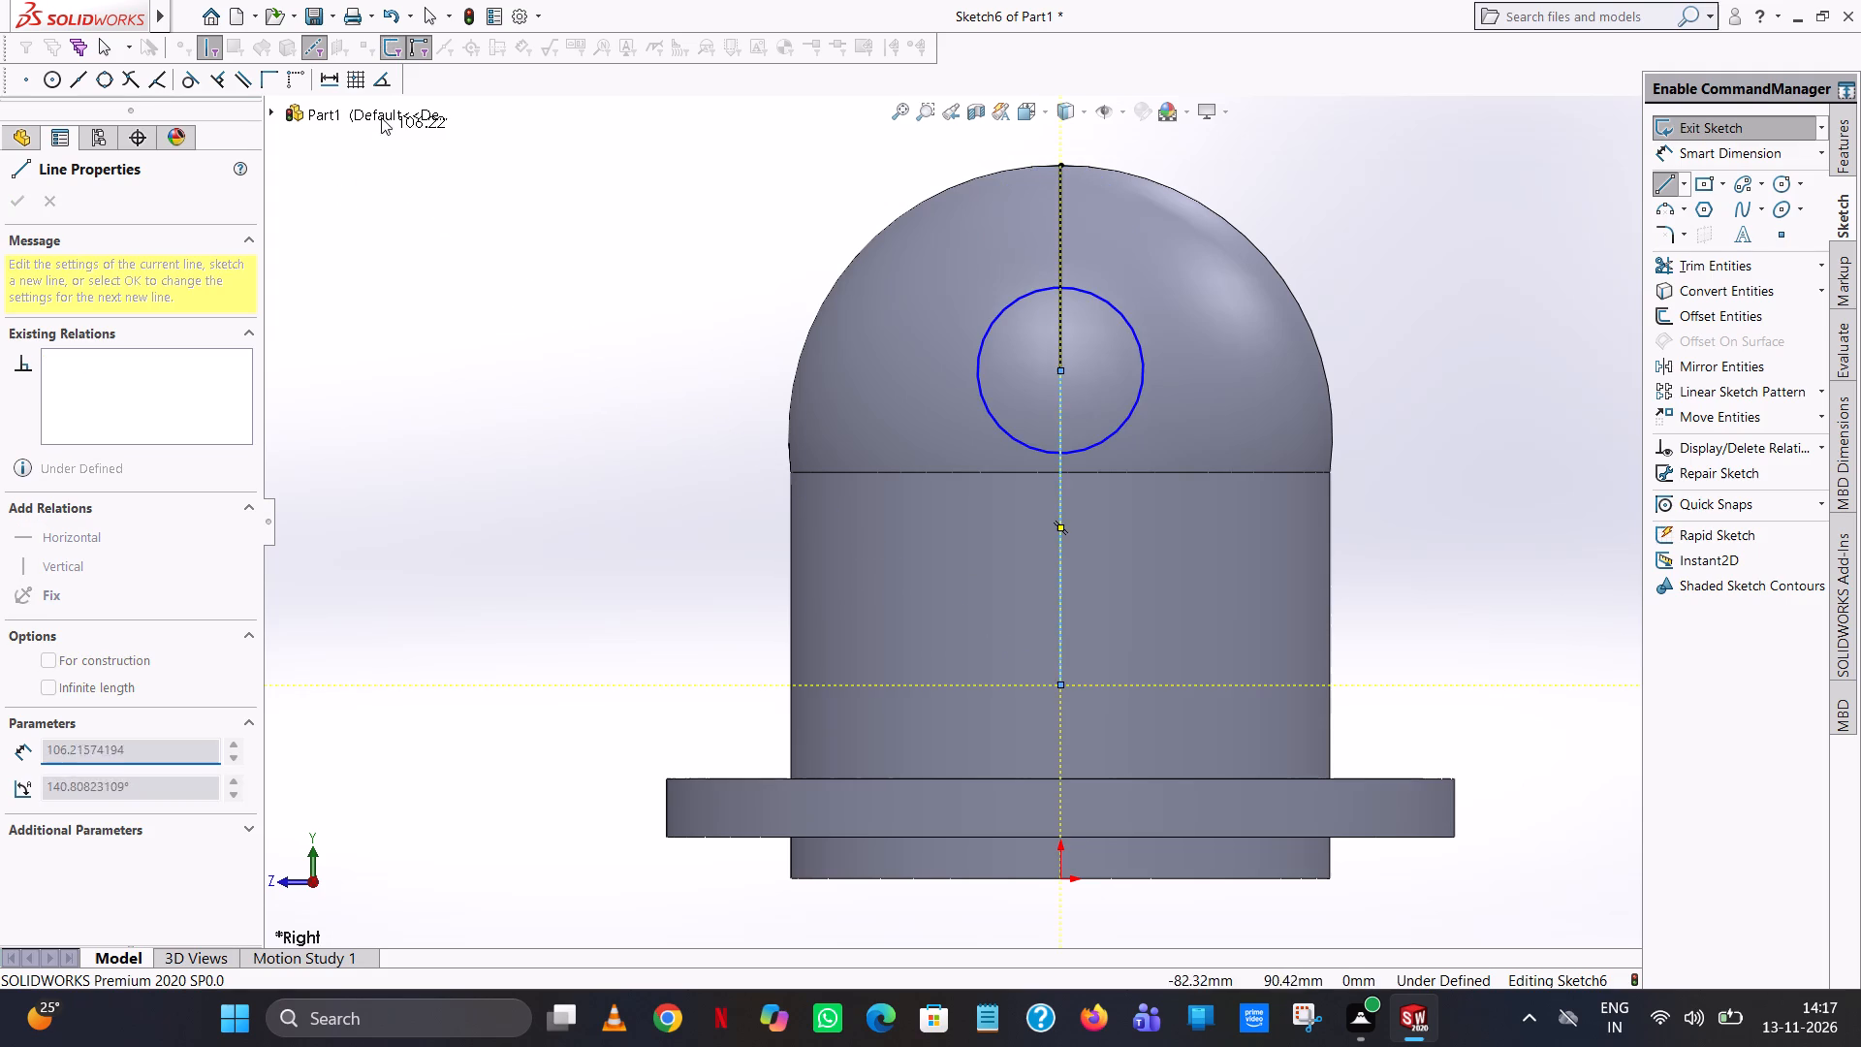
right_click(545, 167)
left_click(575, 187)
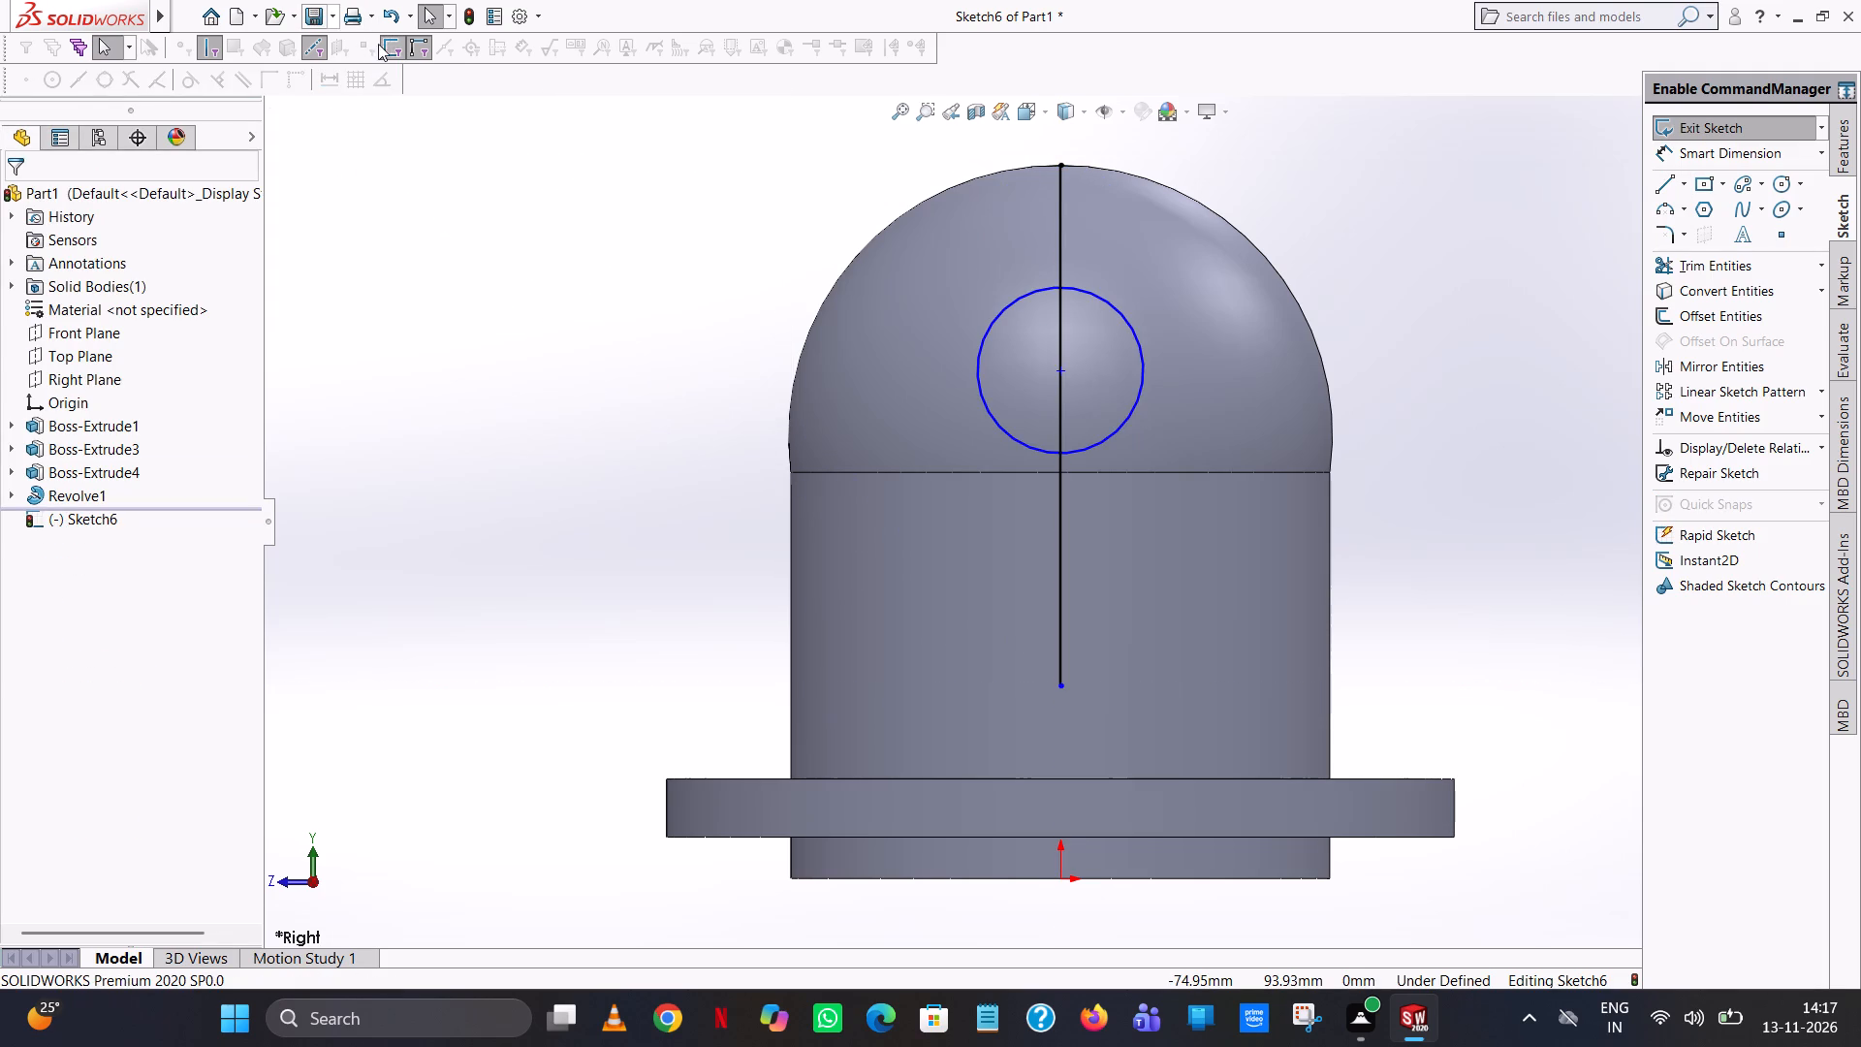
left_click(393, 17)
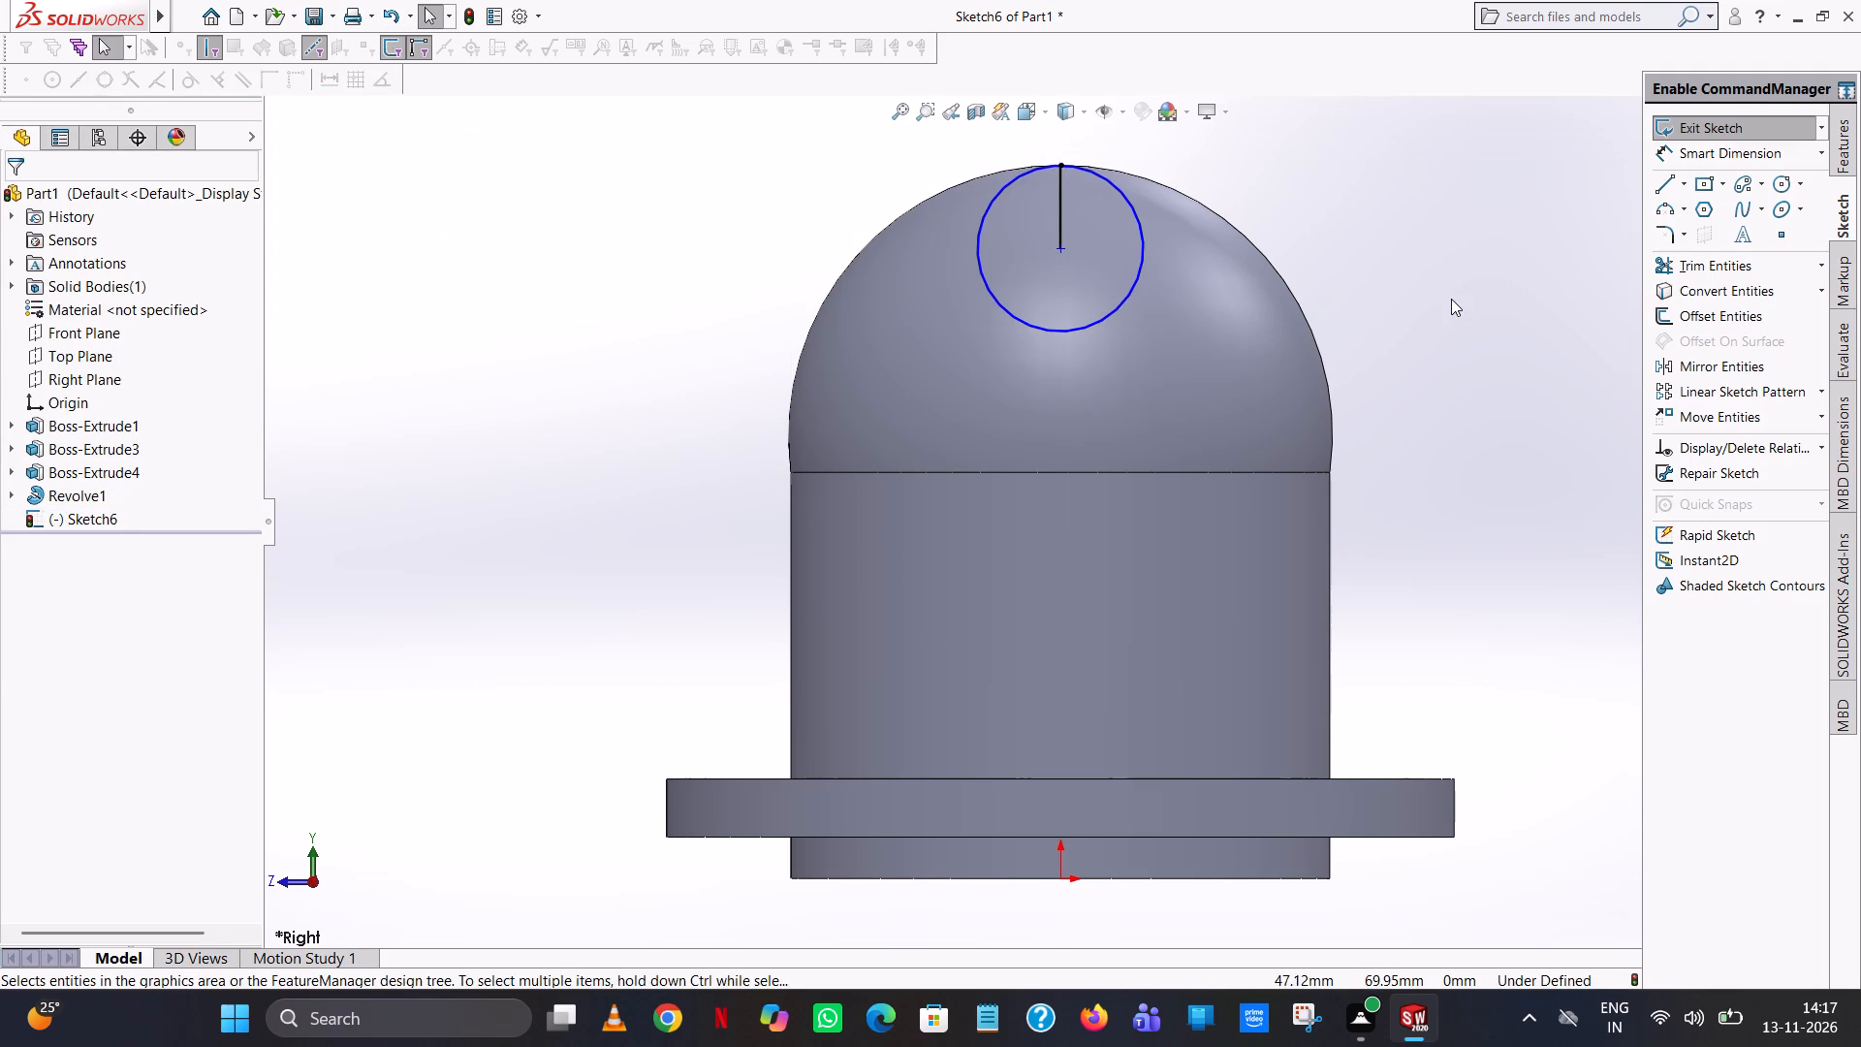
Dimension the short vertical line below the dome's apex at 10 mm.
left_click(1451, 299)
left_click(1678, 147)
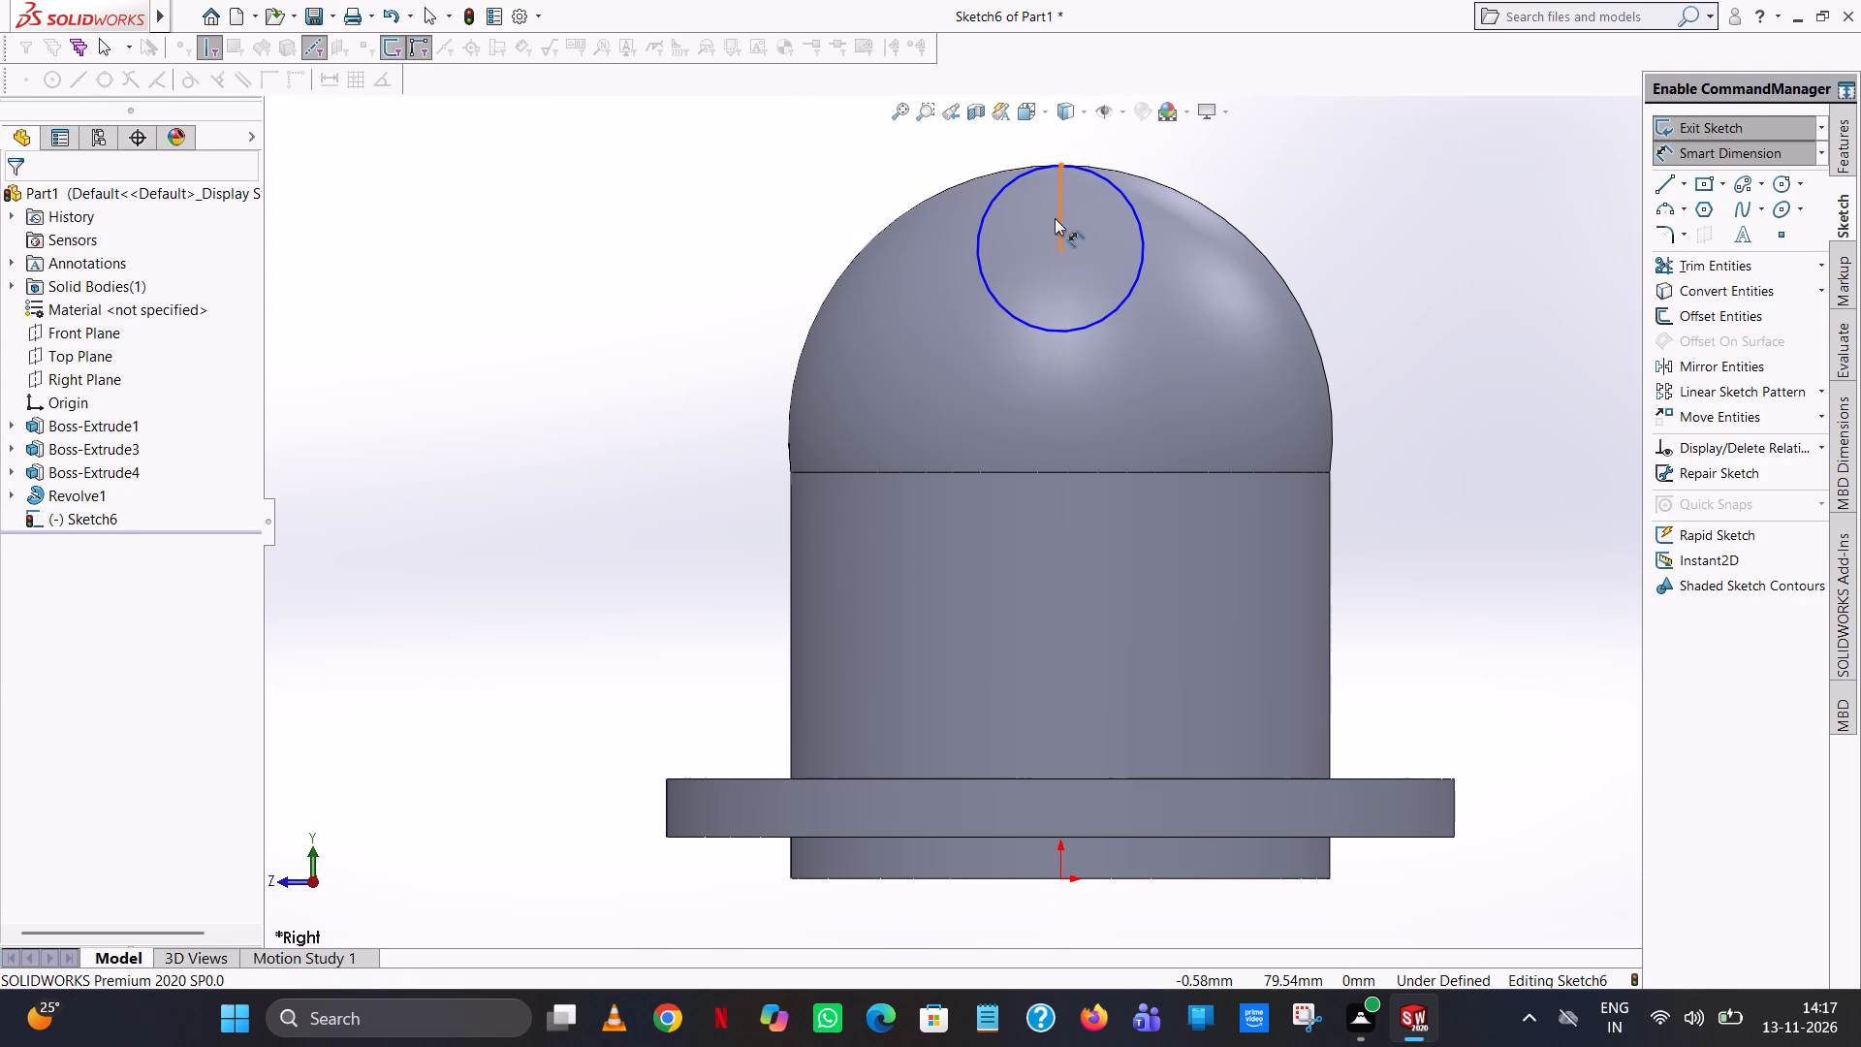
left_click(1058, 218)
left_click(1324, 183)
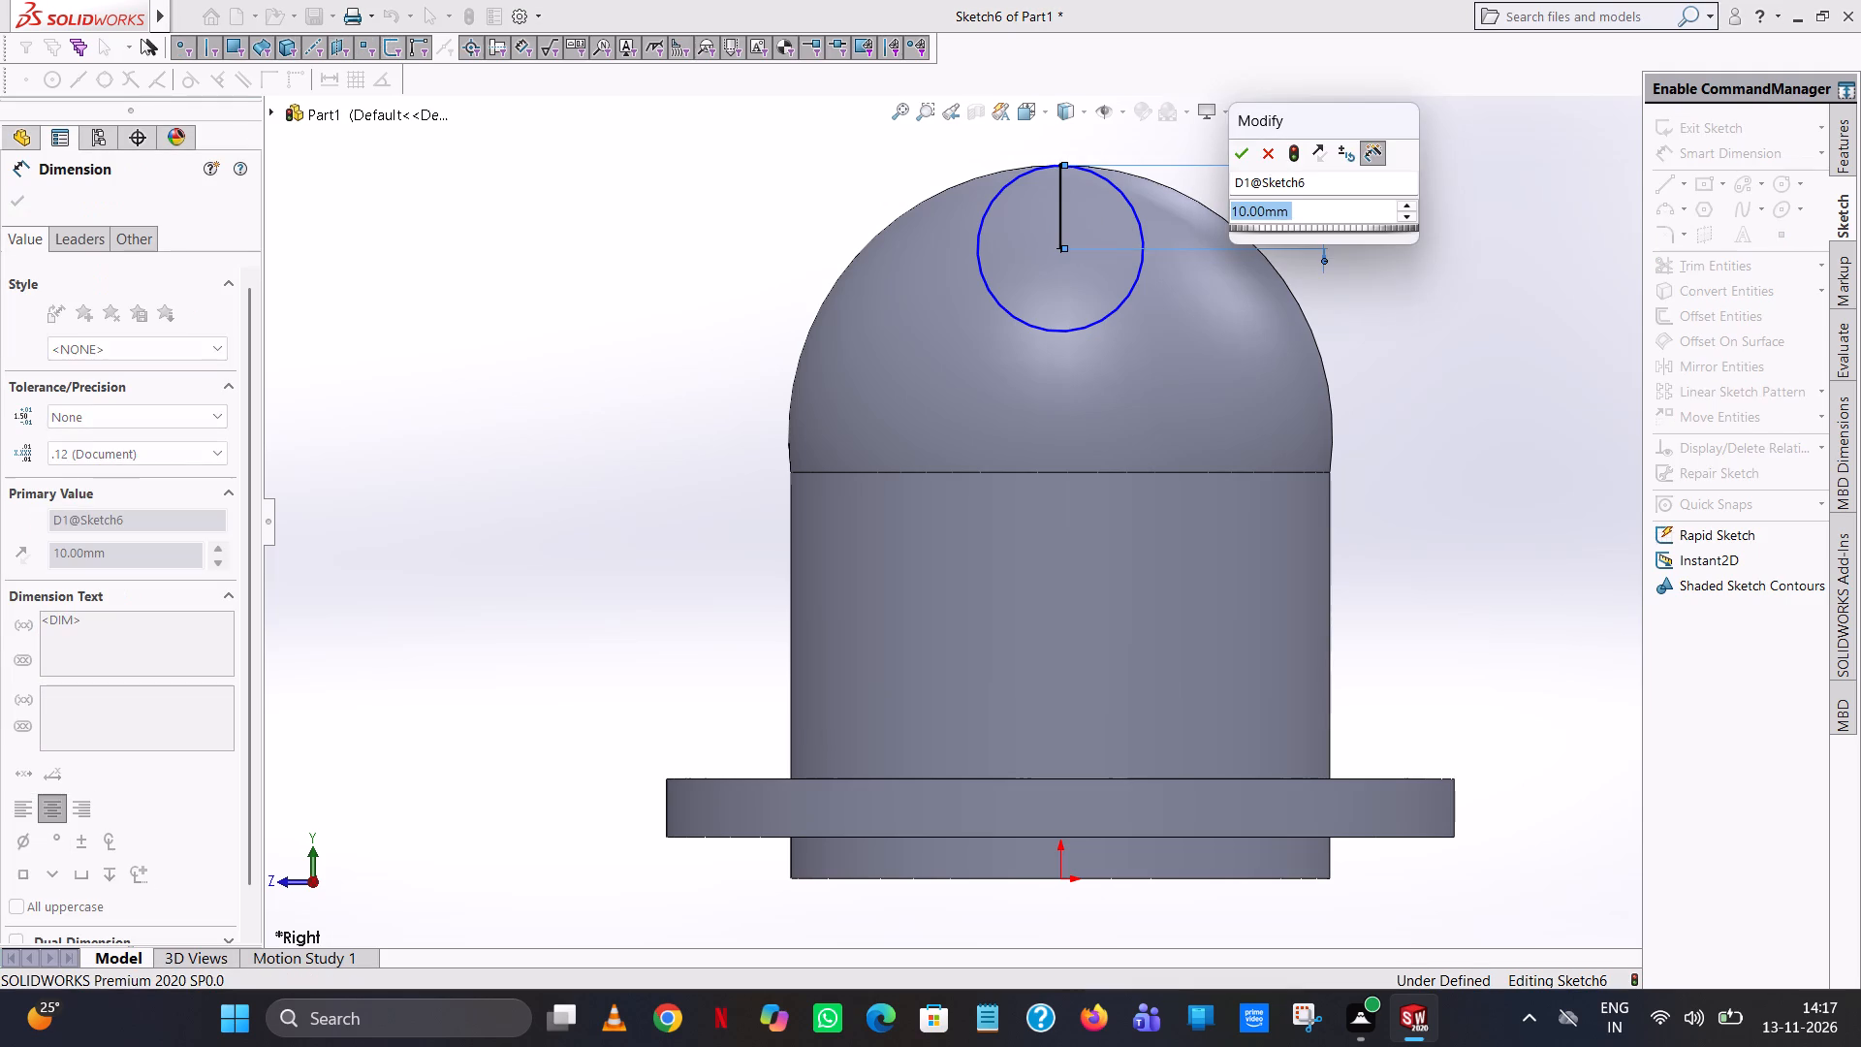
left_click(1230, 144)
left_click(779, 260)
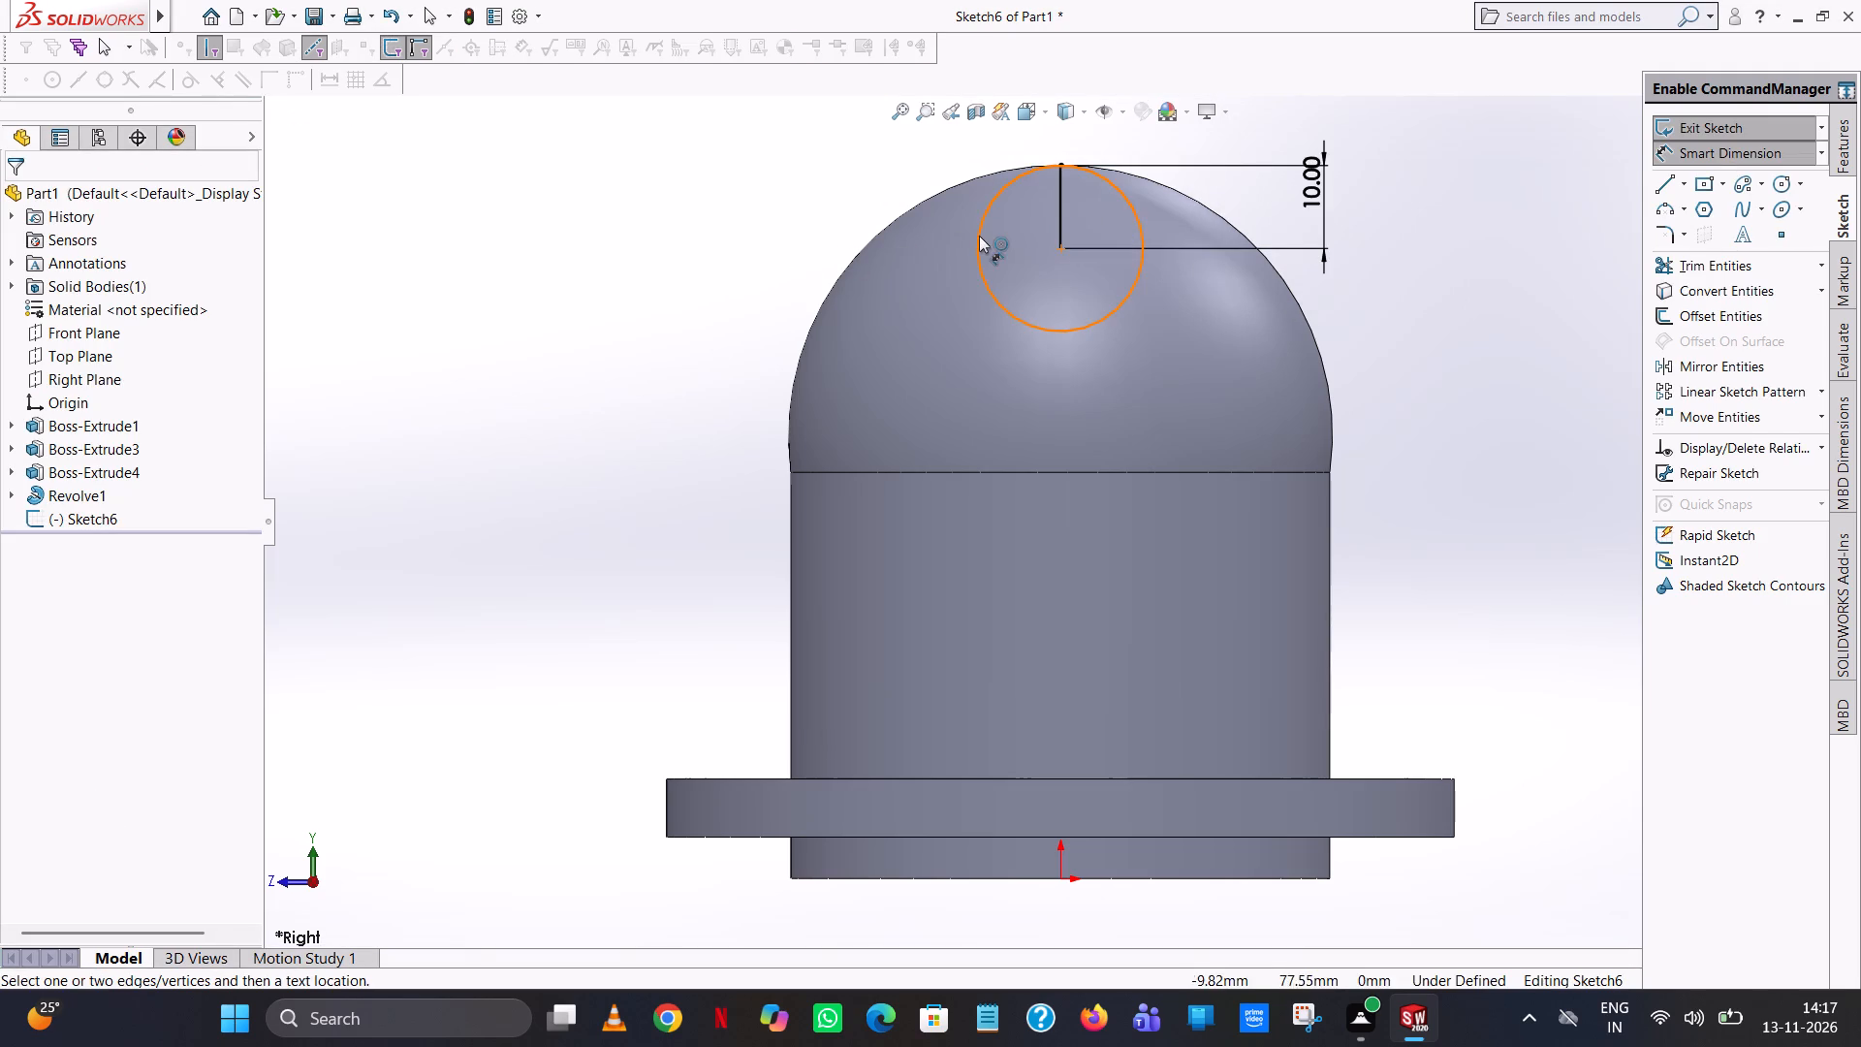
Dimension the circle's diameter at 20 mm.
left_click(979, 236)
left_click(797, 196)
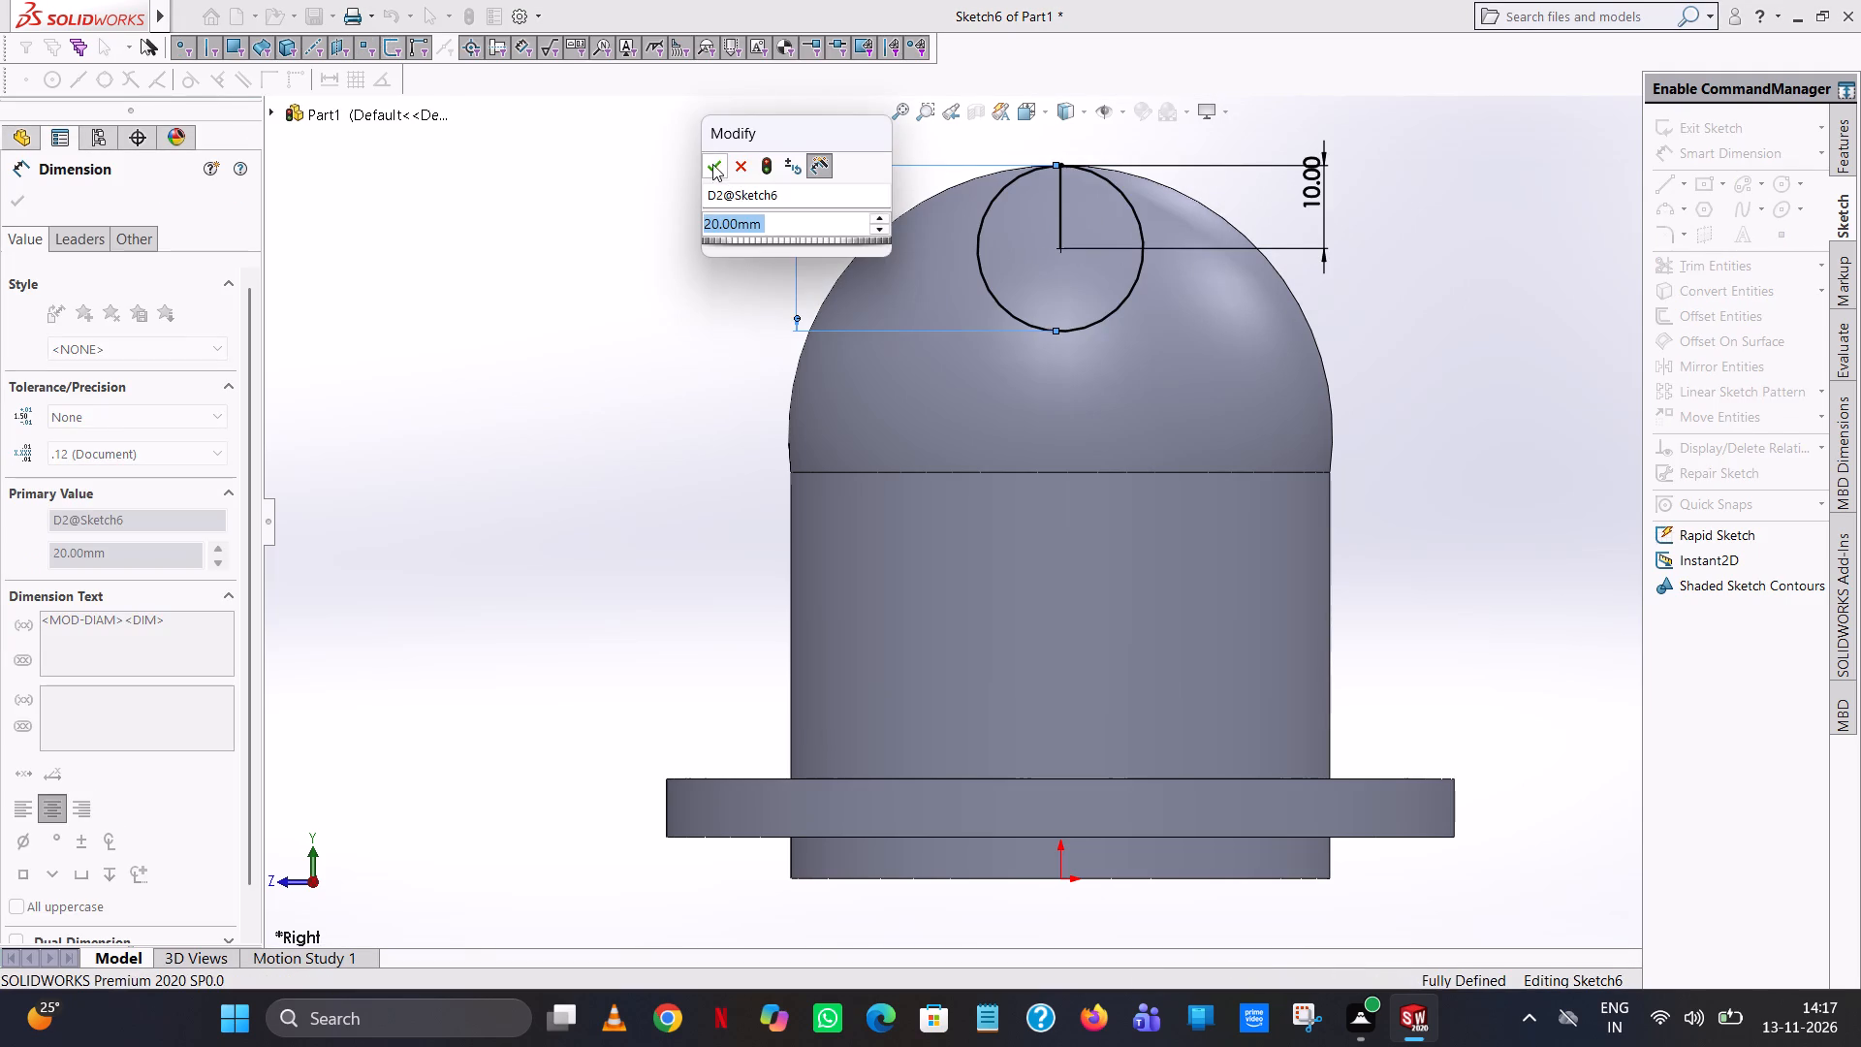
left_click(712, 164)
left_click(568, 197)
Draw a 38 mm vertical line downward from the centre of the dimensioned circle.
left_click(1655, 186)
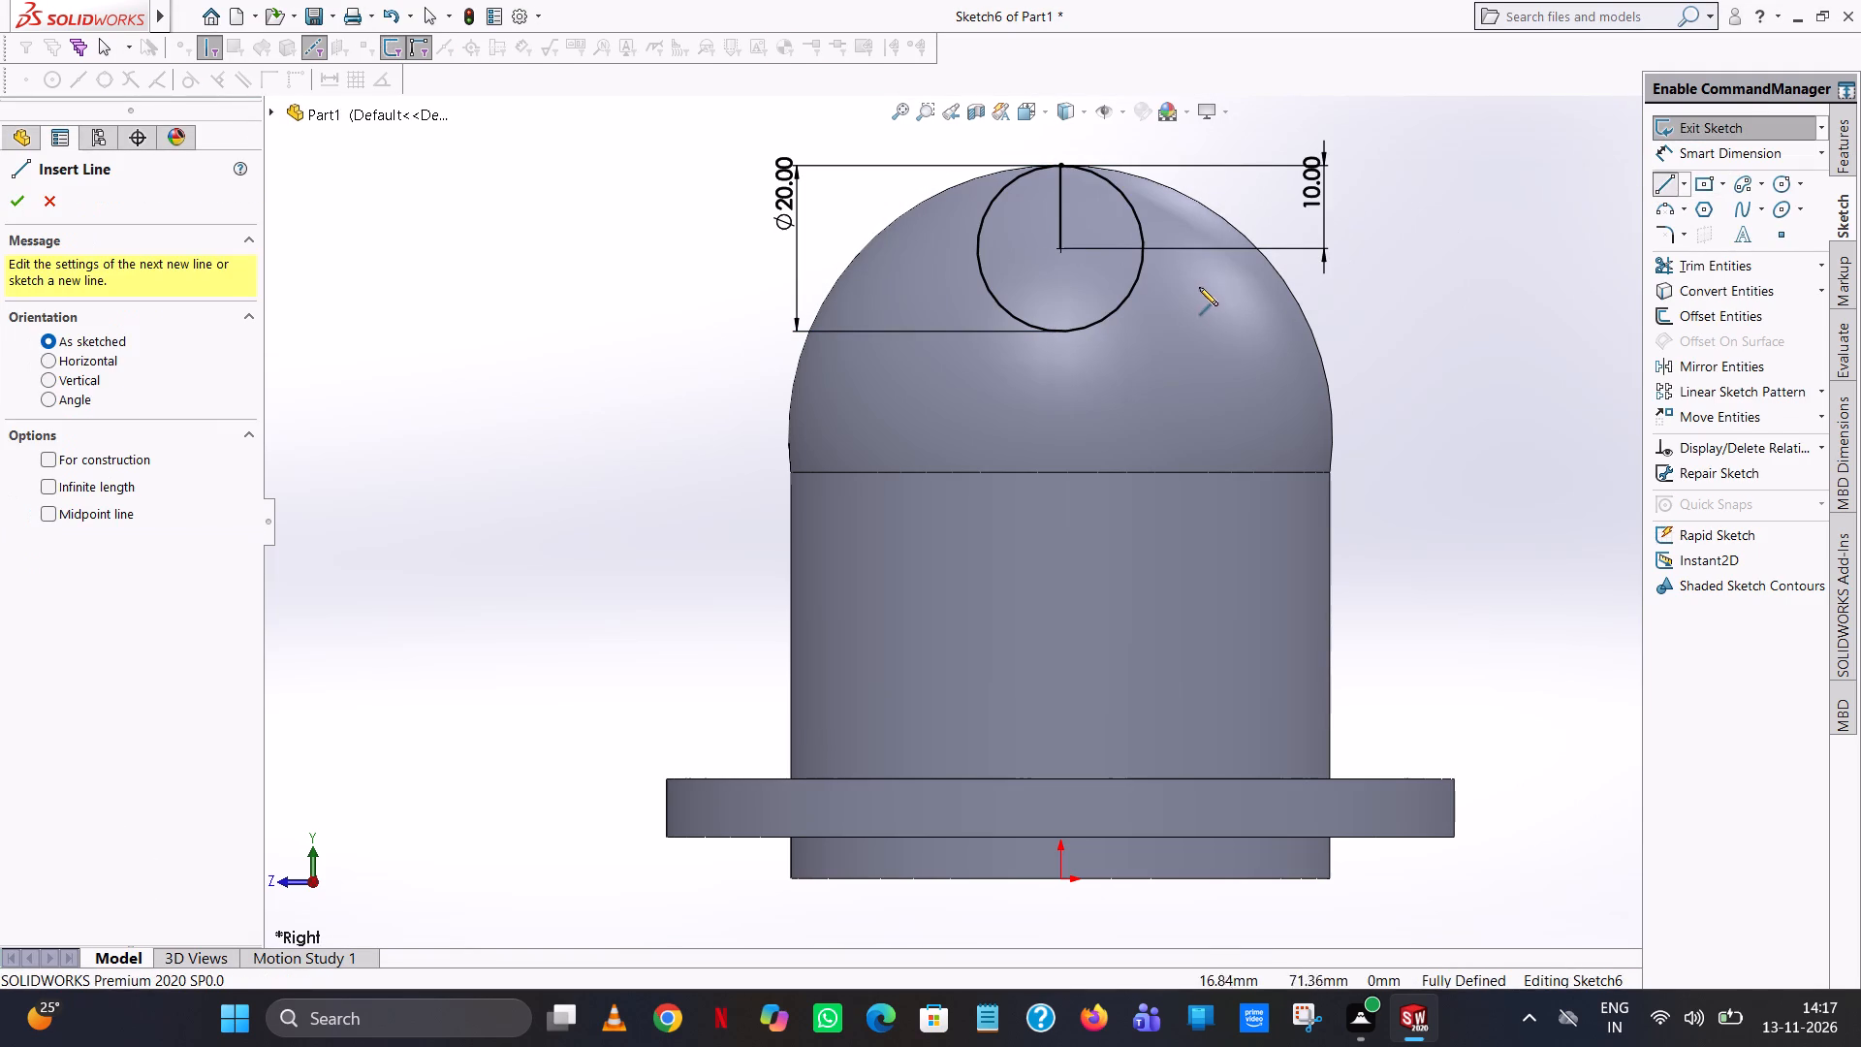
left_click(1062, 250)
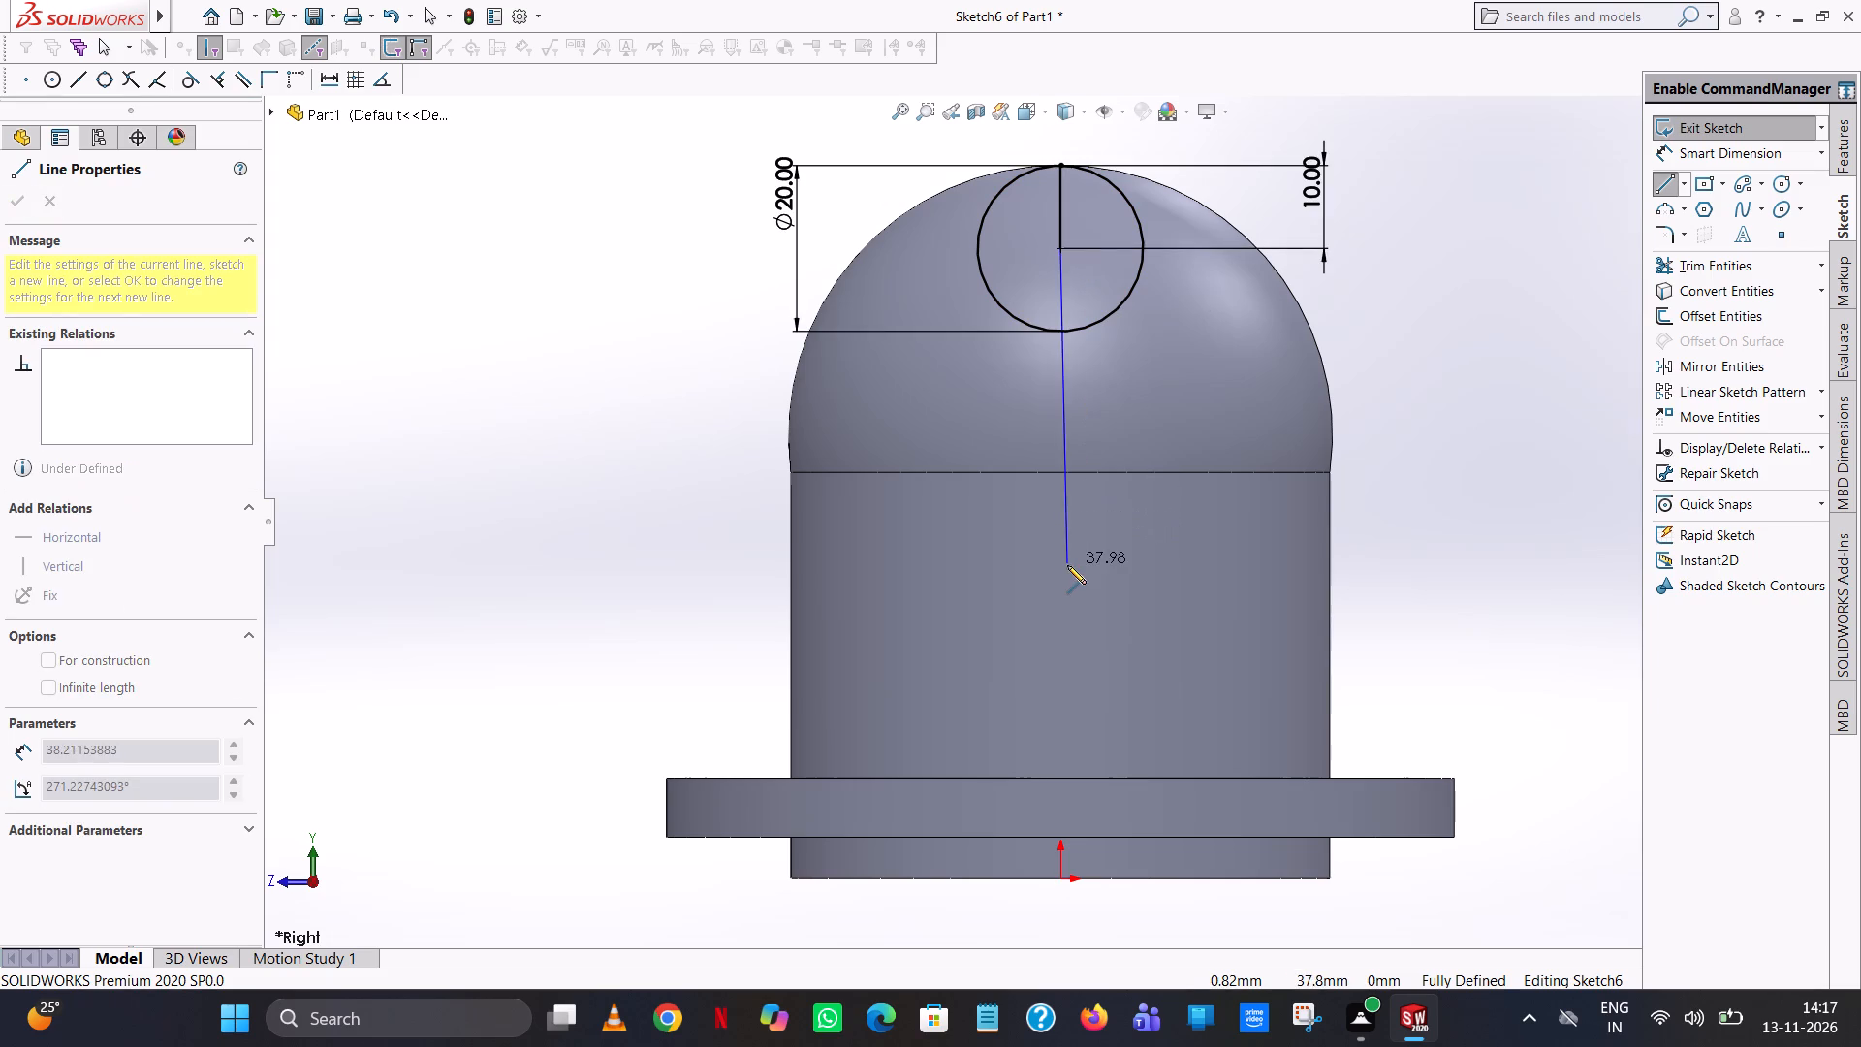
left_click(1056, 599)
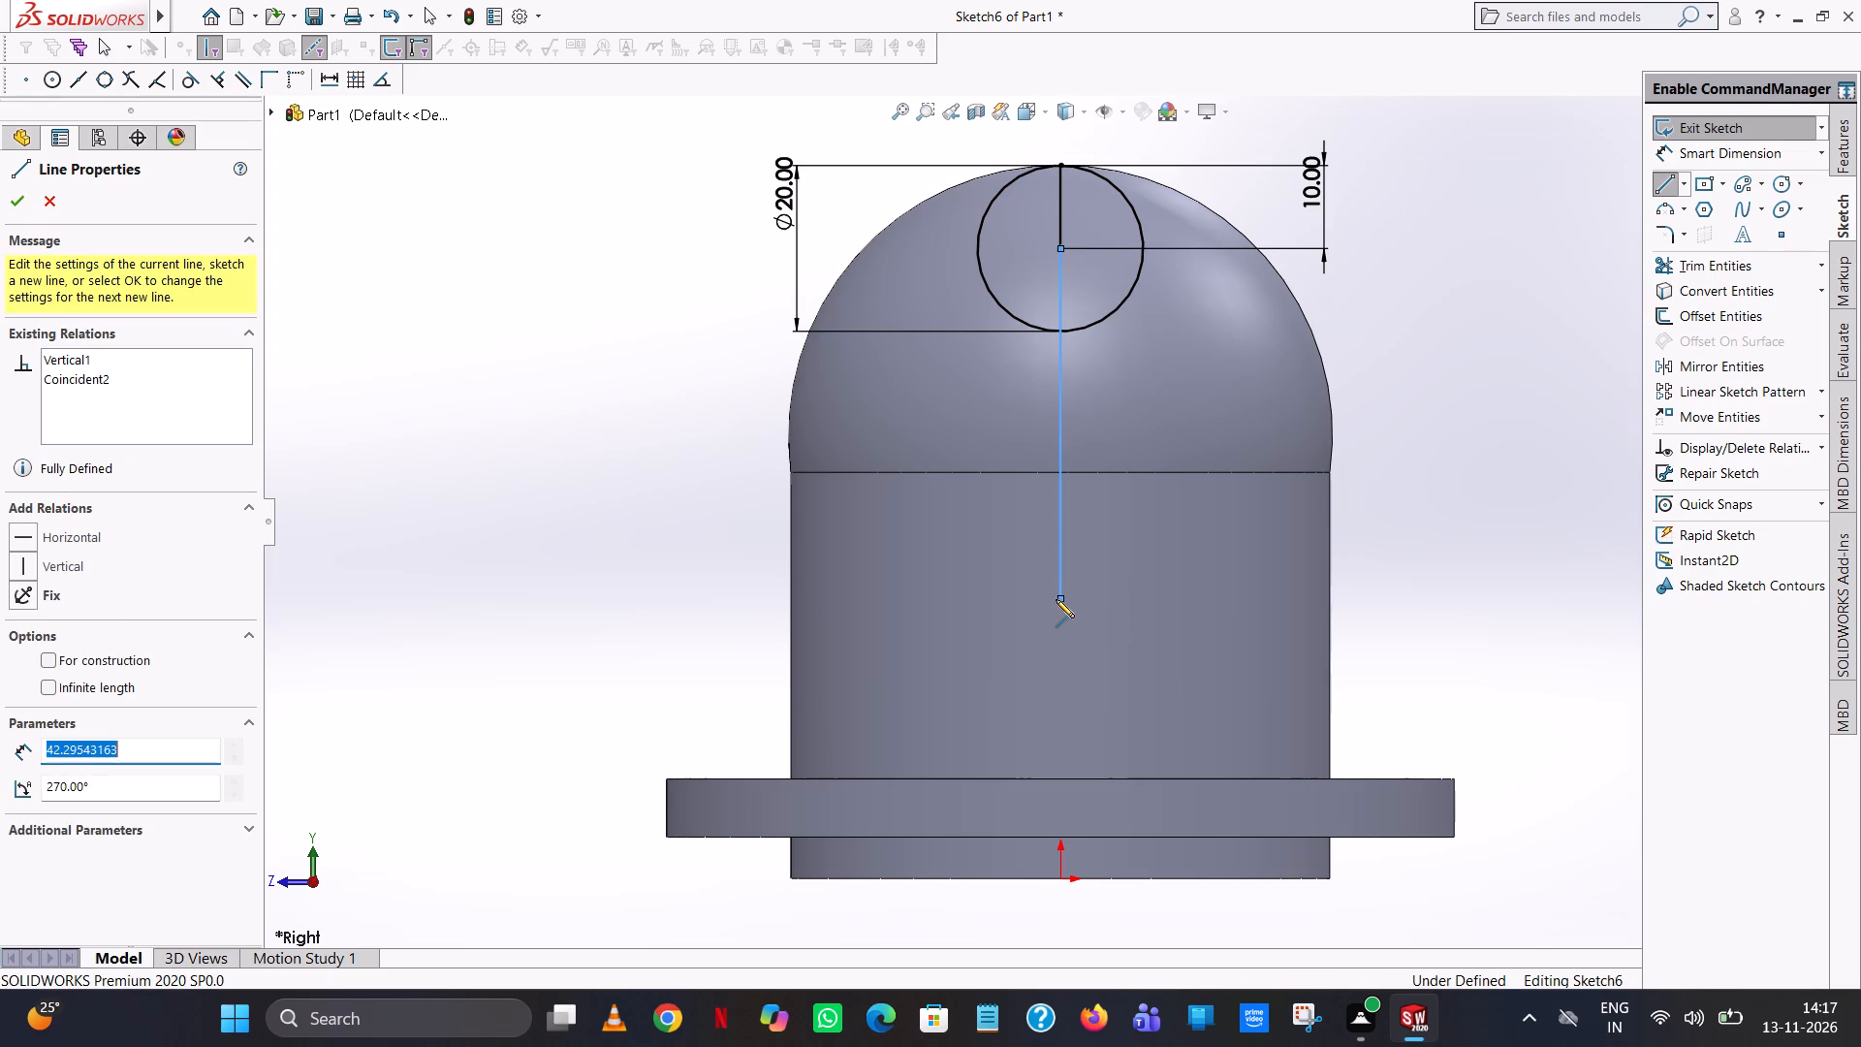
type("38")
key("Return")
right_click(1056, 599)
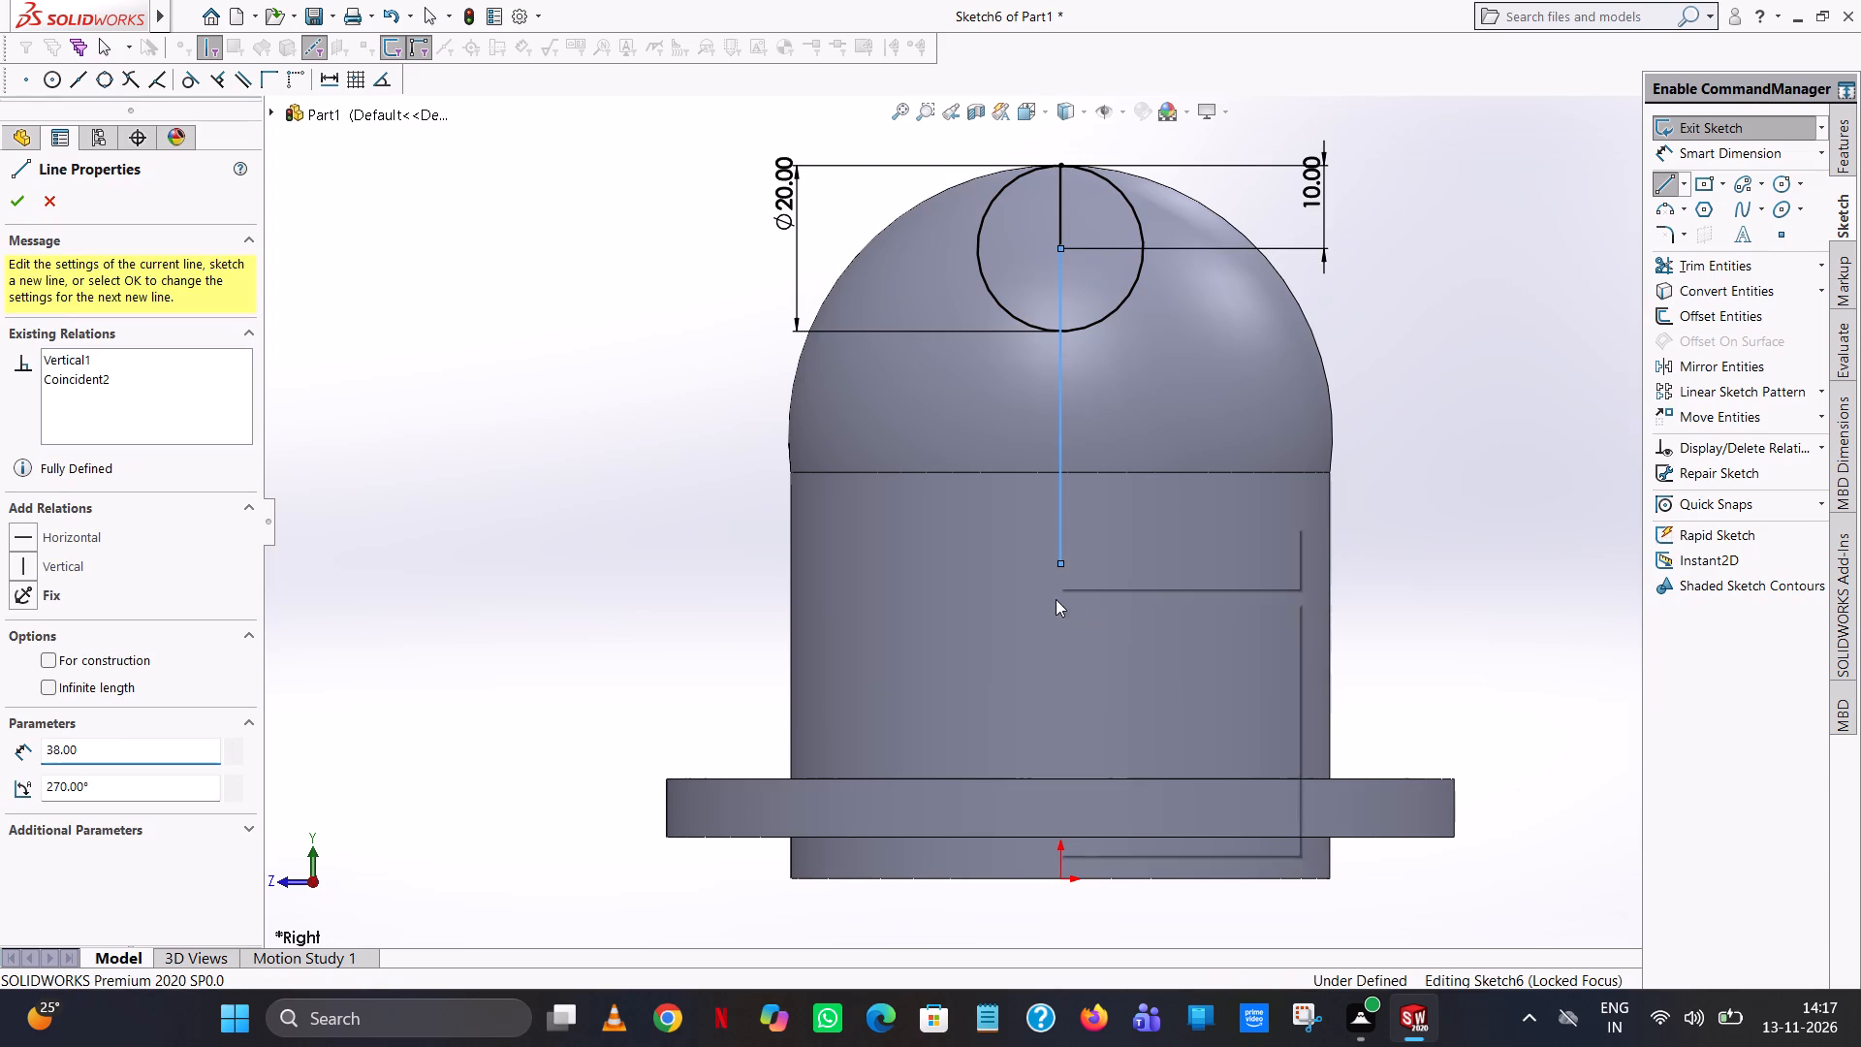
Draw a circle of 10 mm radius centred on the lower end of the 38 mm vertical line.
left_click(1149, 620)
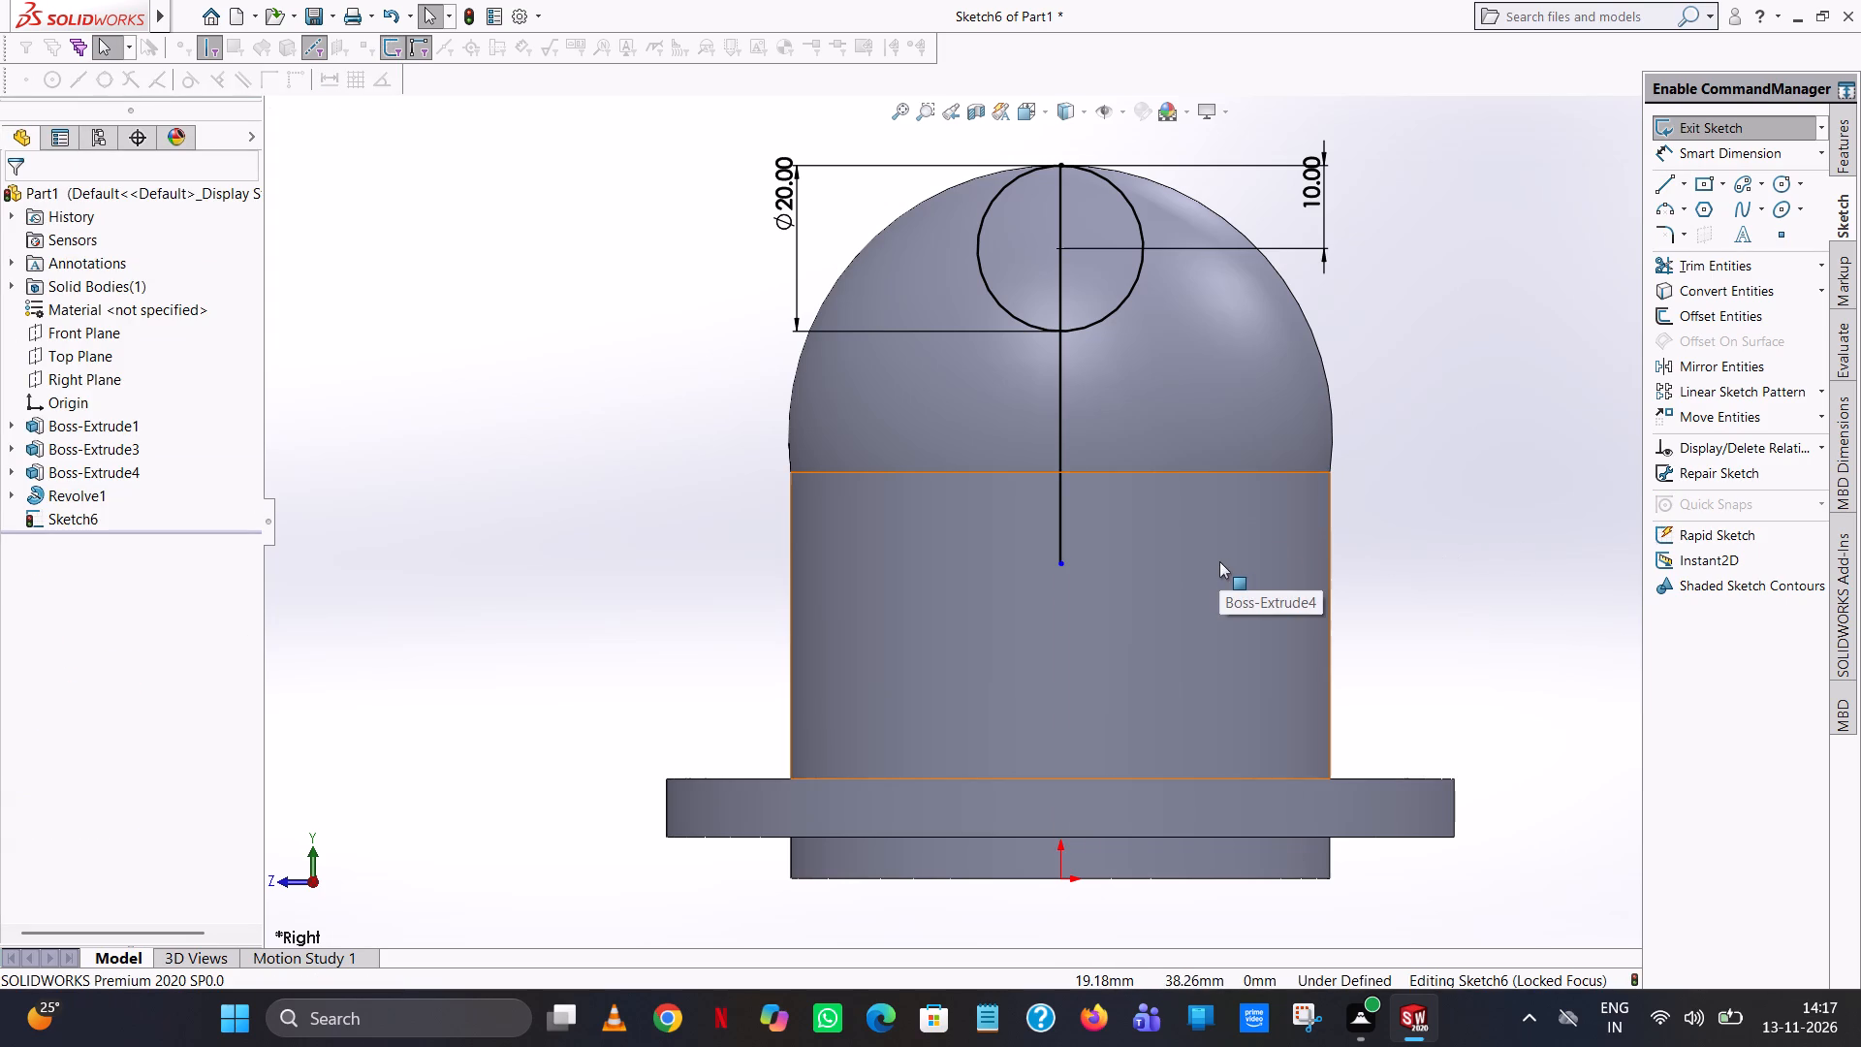
middle_click_drag(1345, 502, 1136, 555)
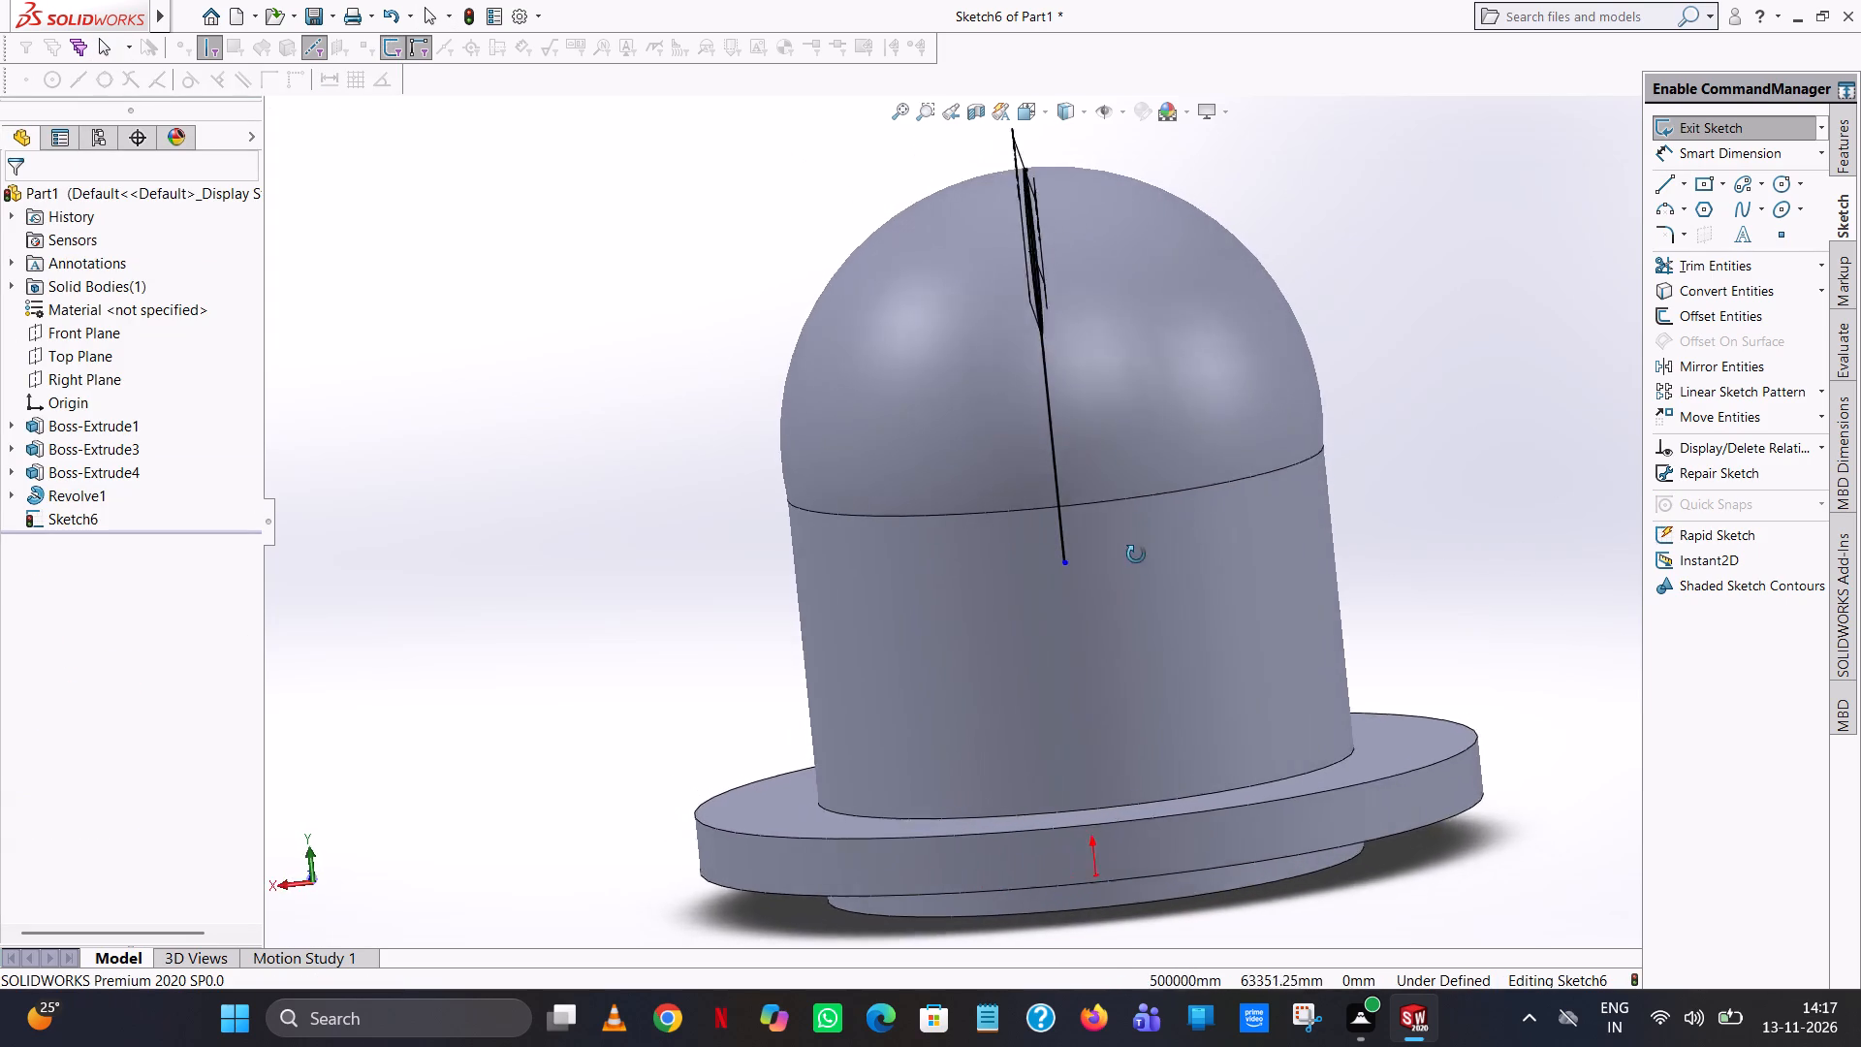
middle_click_drag(1136, 555, 1287, 560)
scroll(1286, 559, "up", 1)
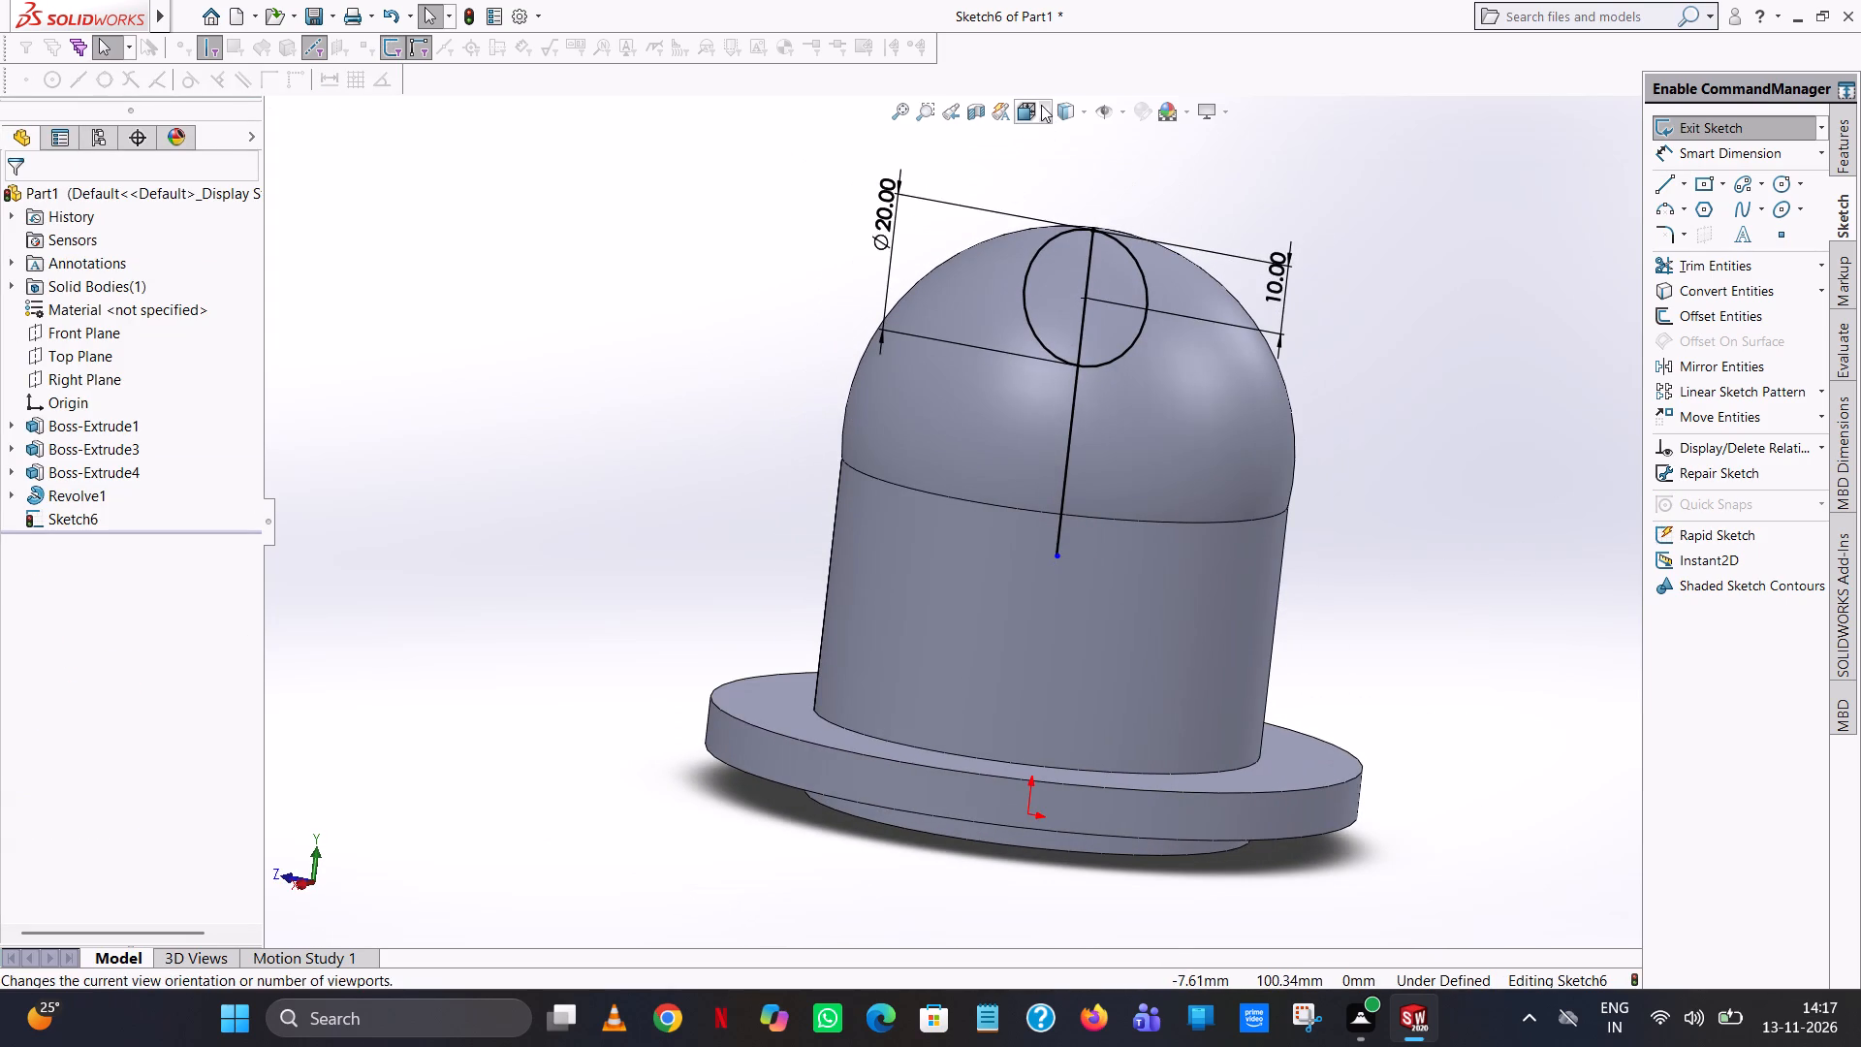
left_click(1041, 105)
left_click(1137, 227)
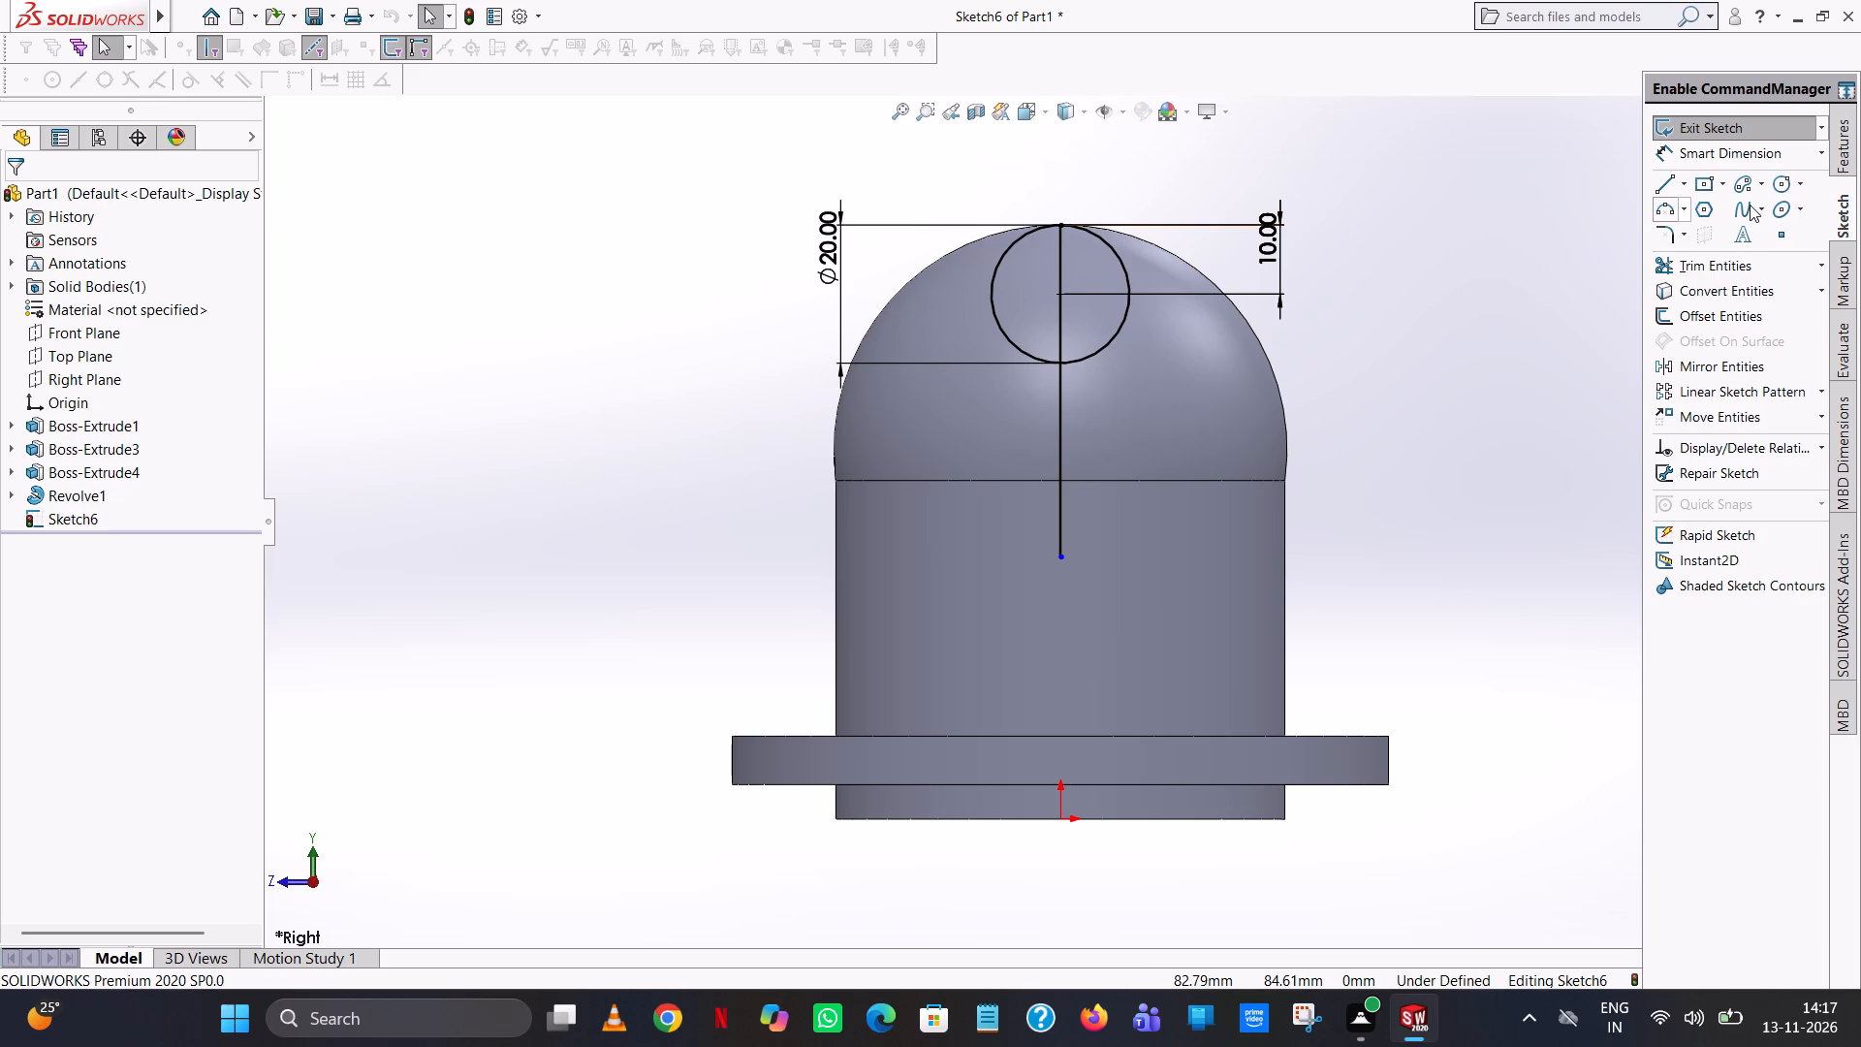
left_click(1777, 181)
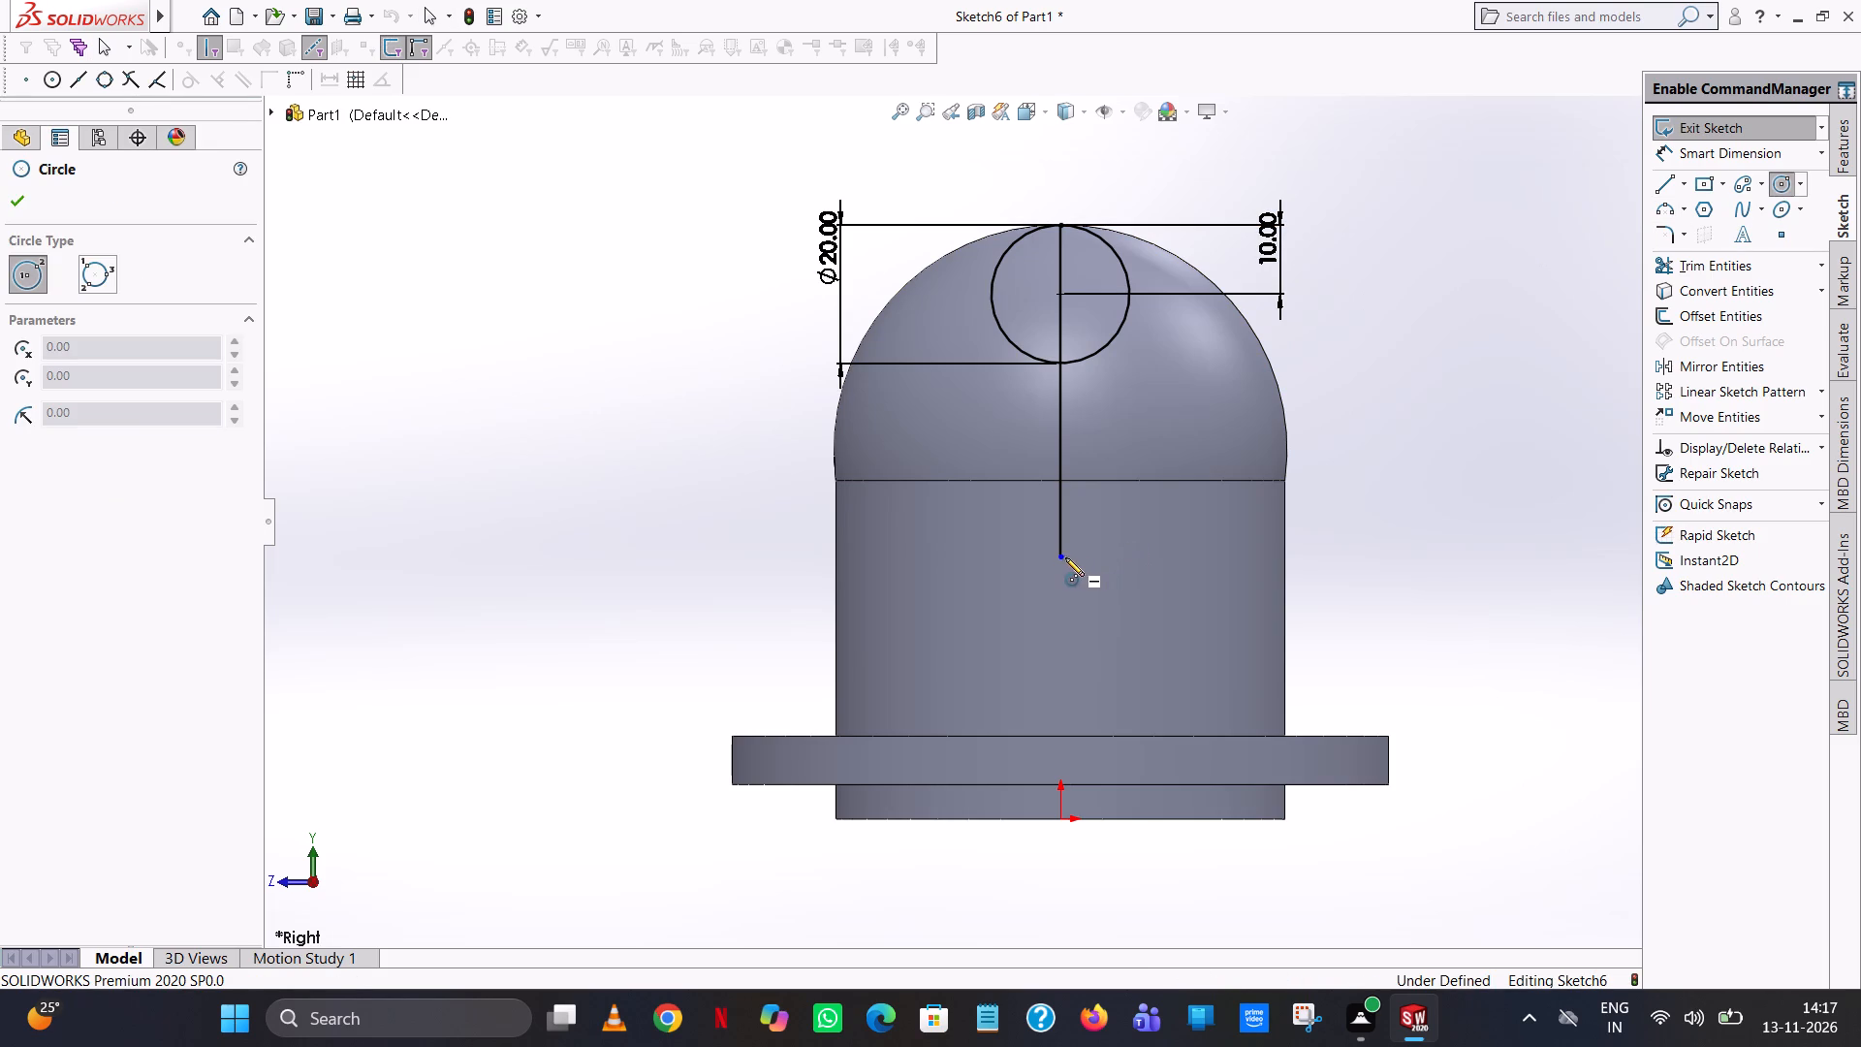
left_click(1063, 557)
left_click(1163, 536)
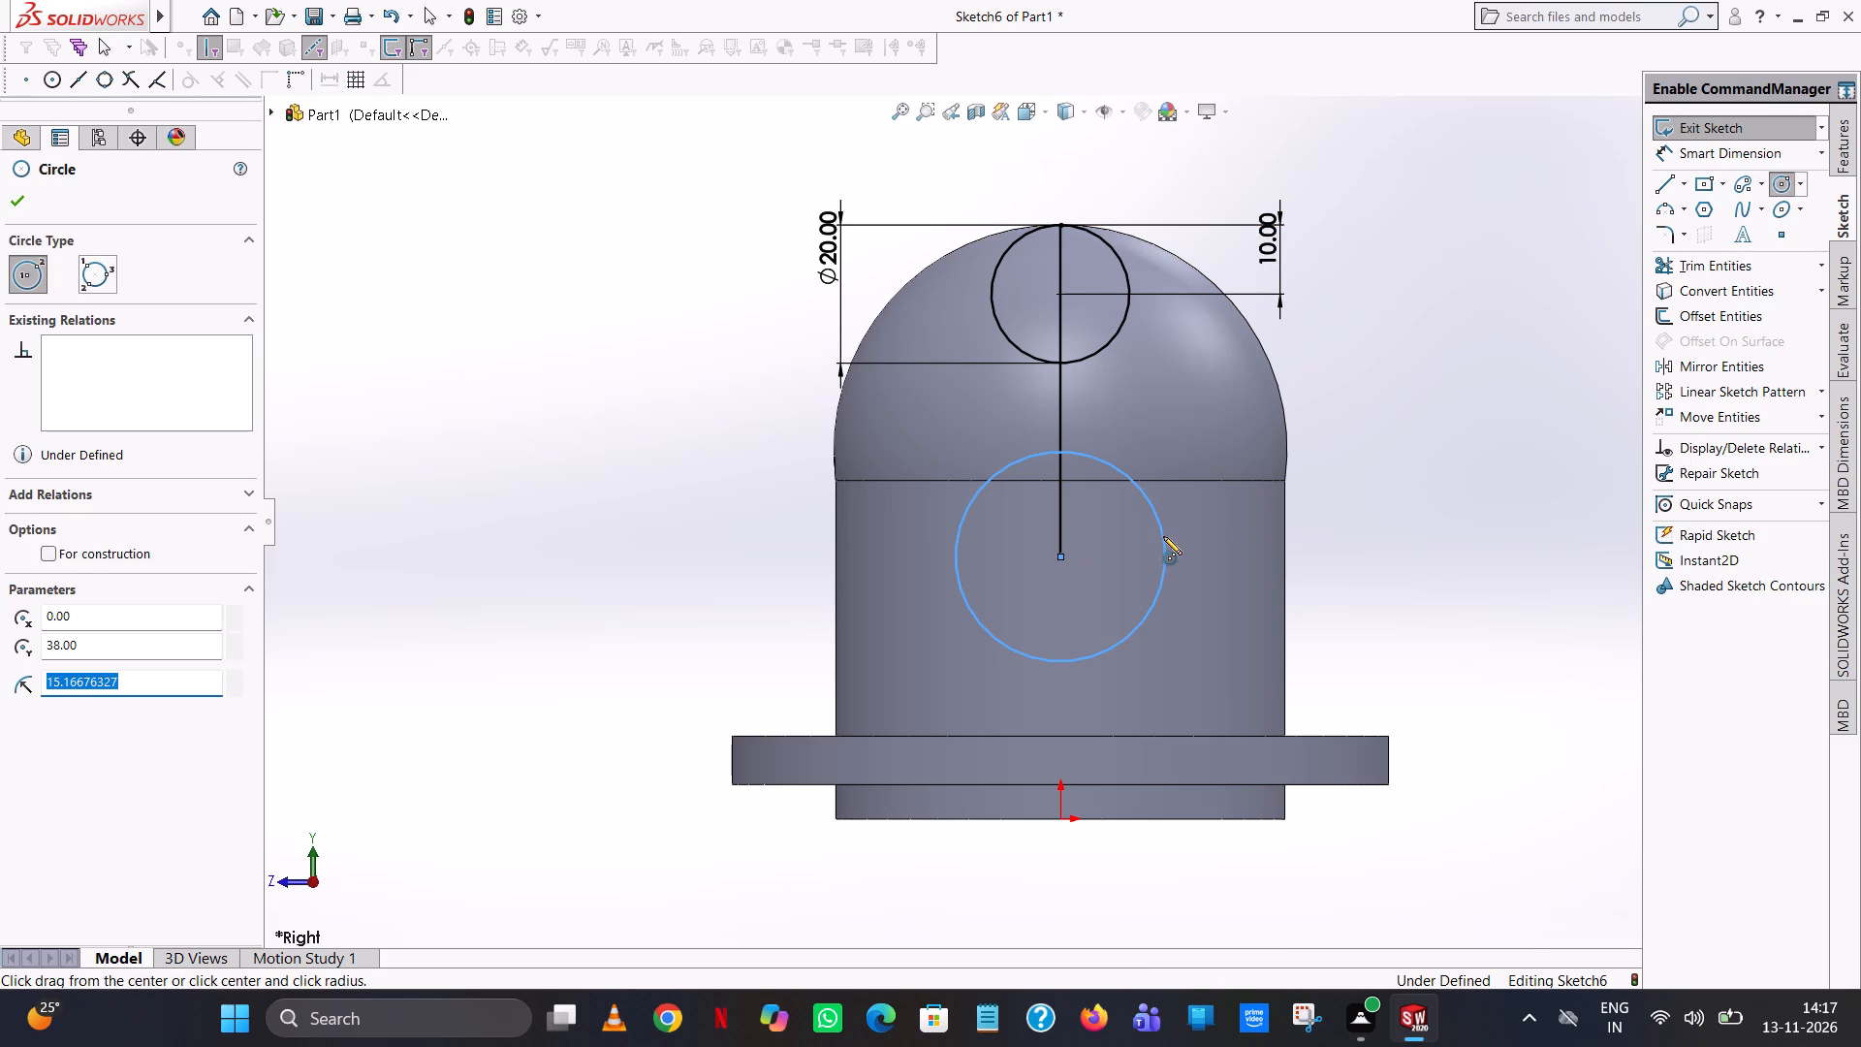
type("10")
key("Return")
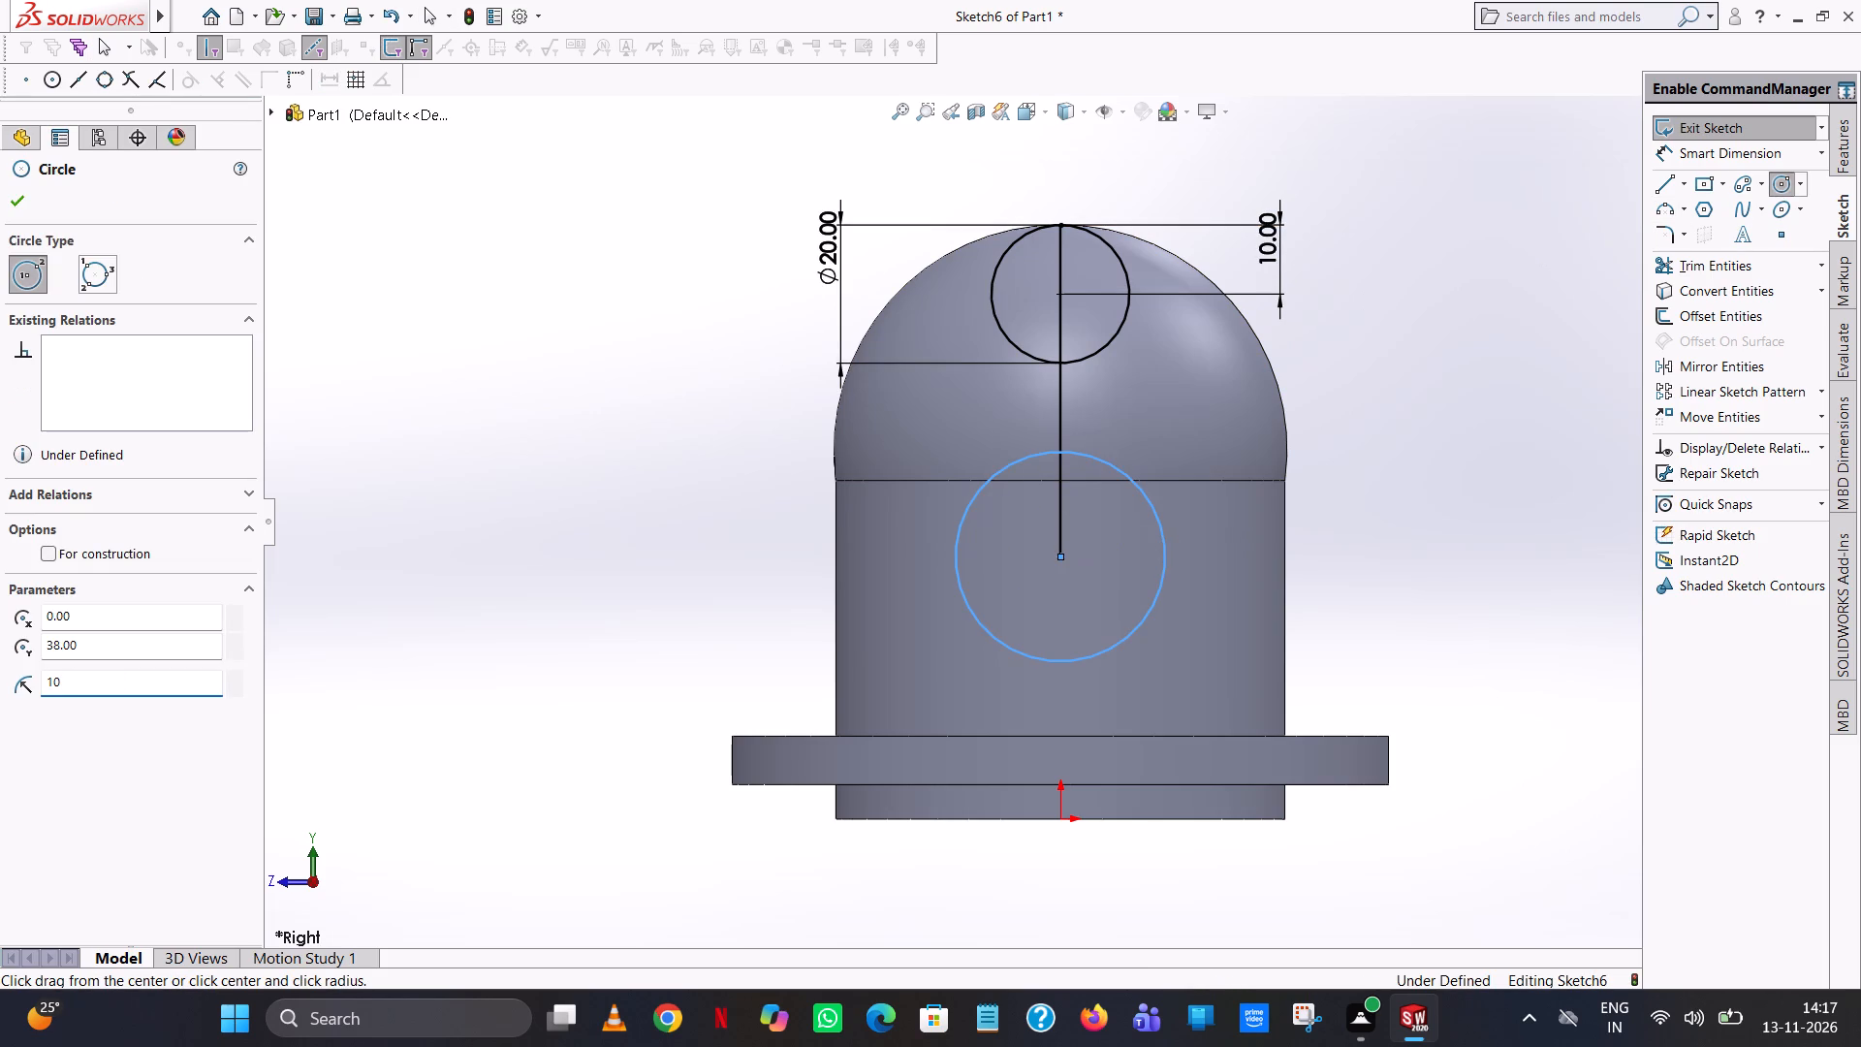
right_click(1163, 536)
left_click(1233, 554)
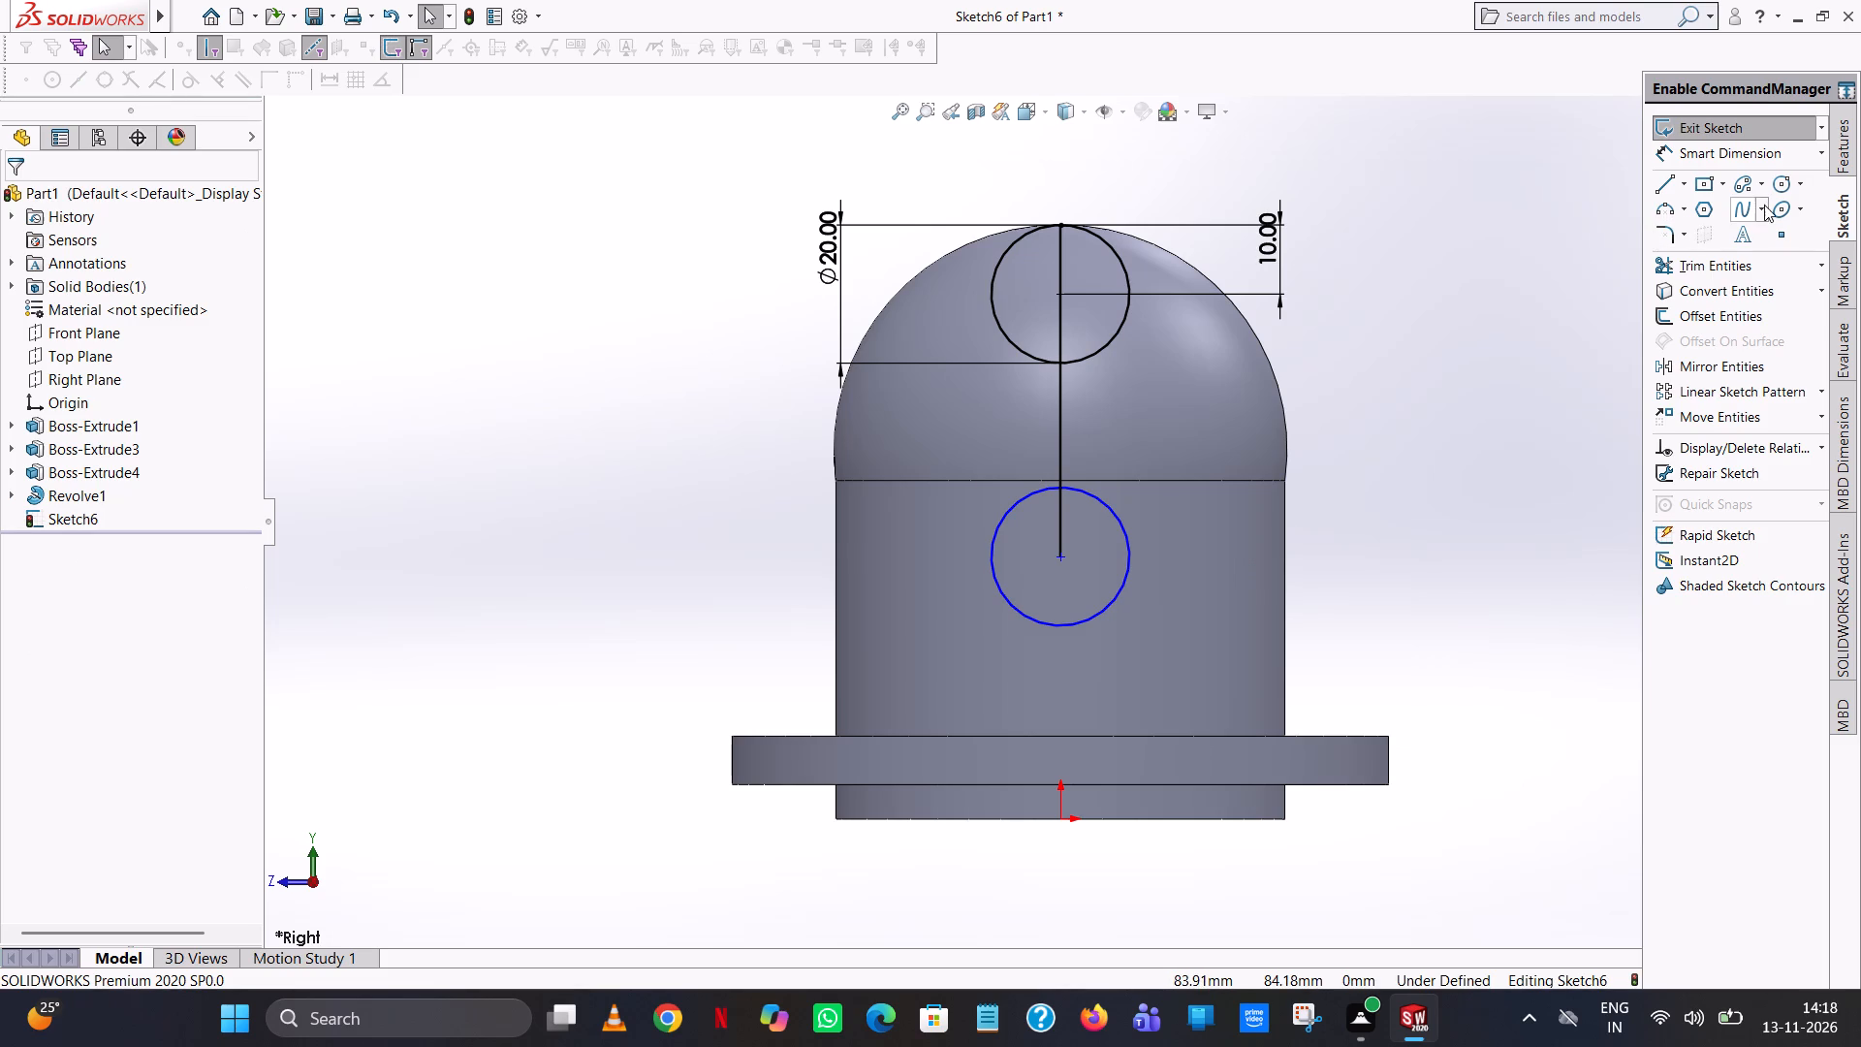
Draw a circle of 16 mm radius centred on the midpoint of the 38 mm vertical line.
left_click(1781, 185)
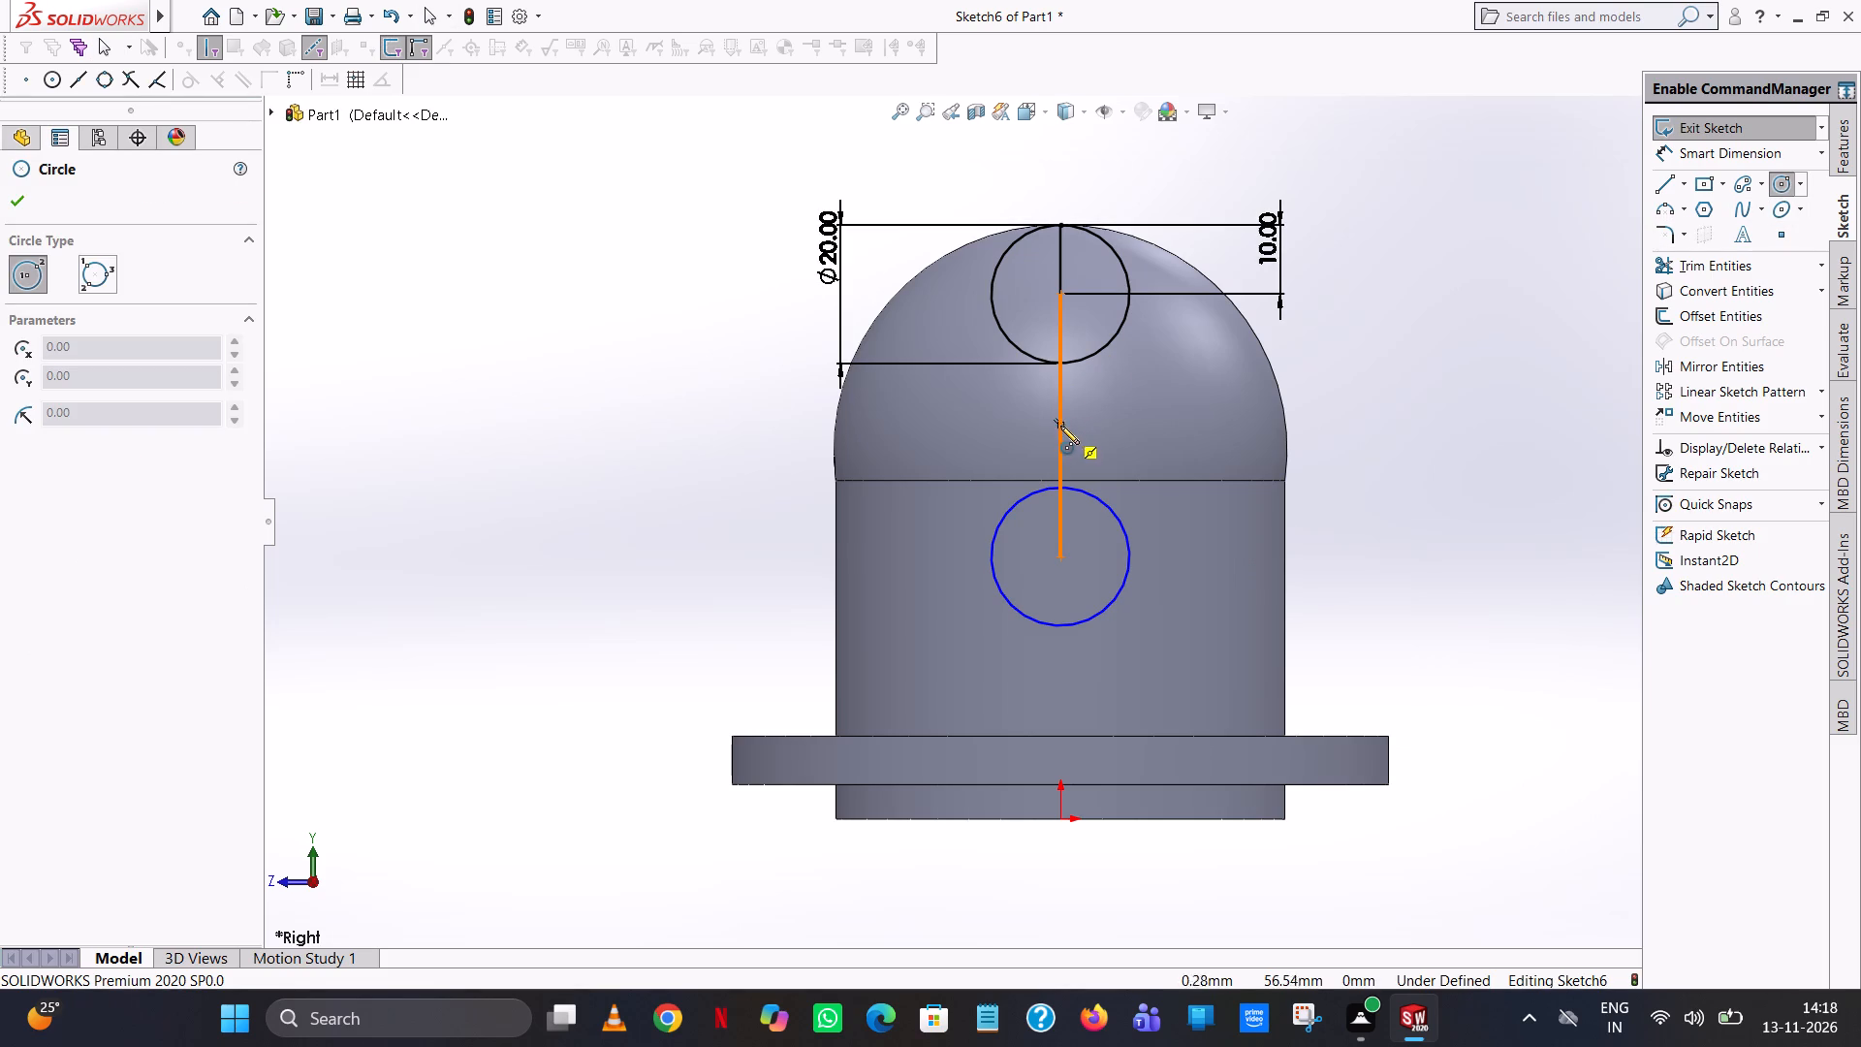
left_click(1058, 424)
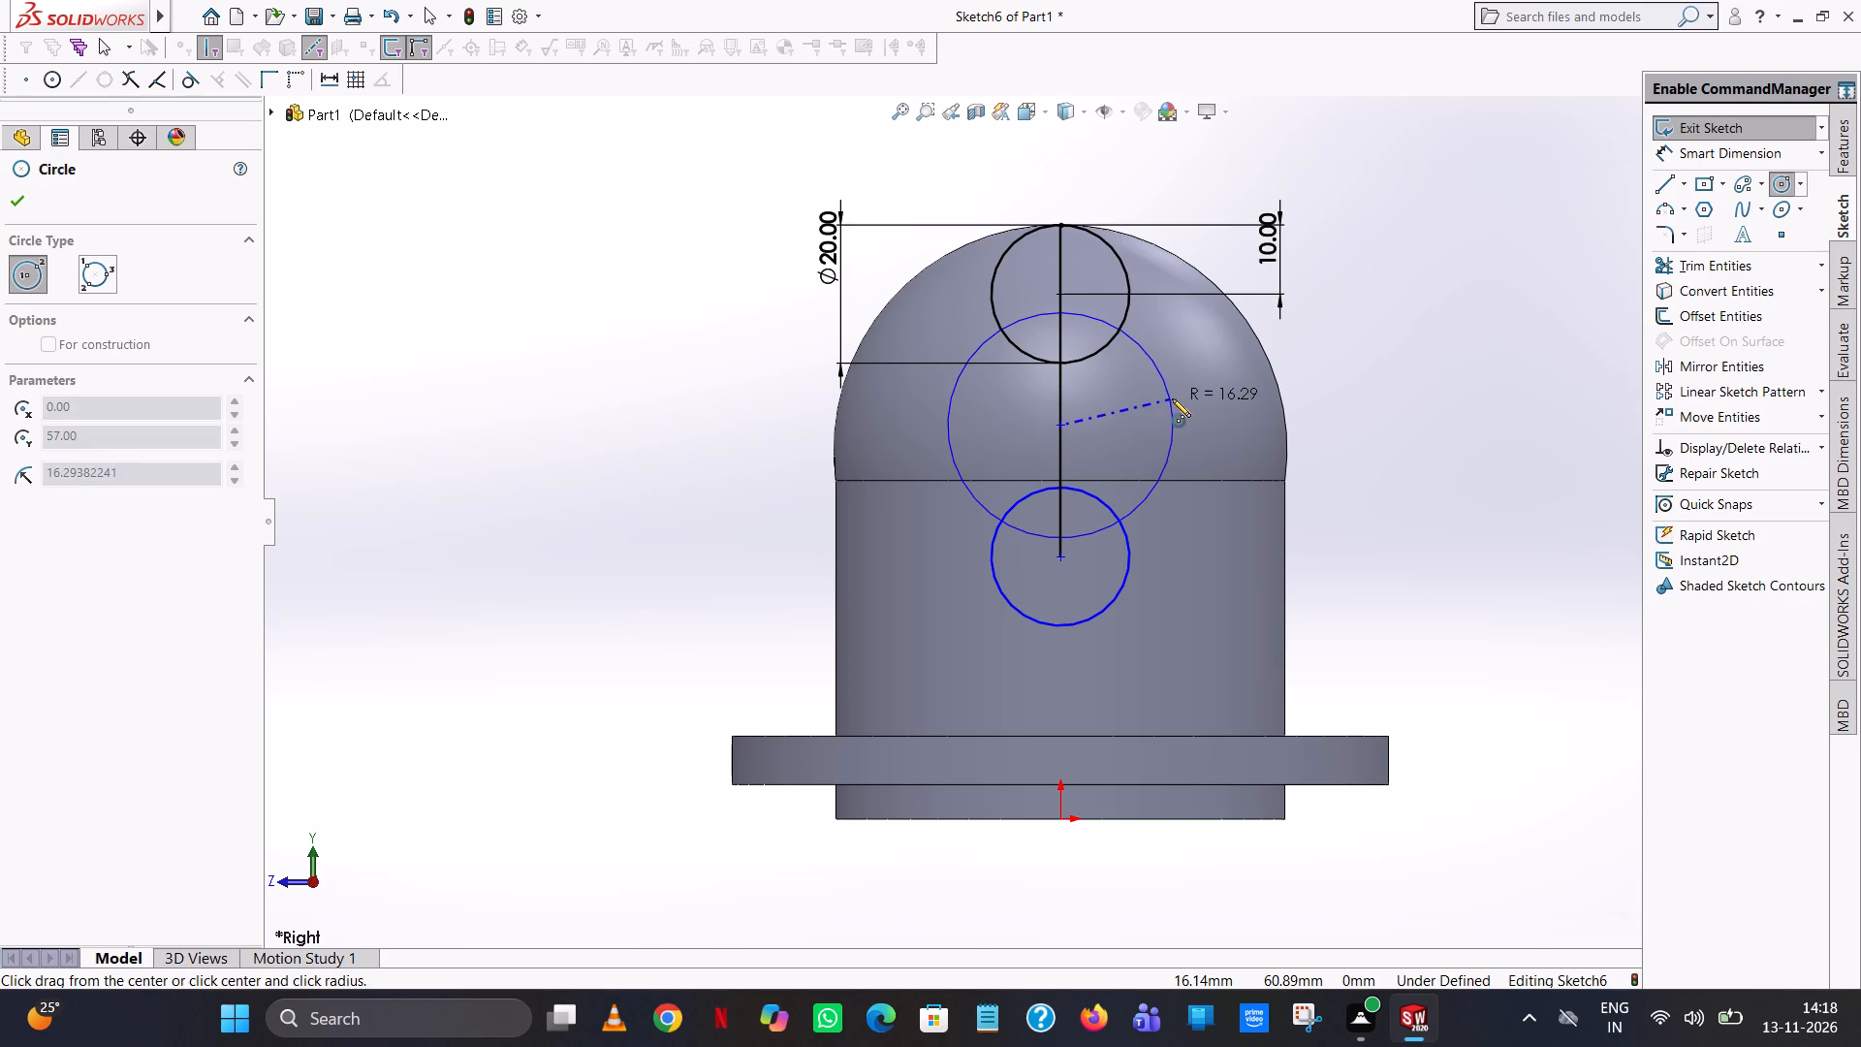
left_click(1172, 398)
type("16")
key("Return")
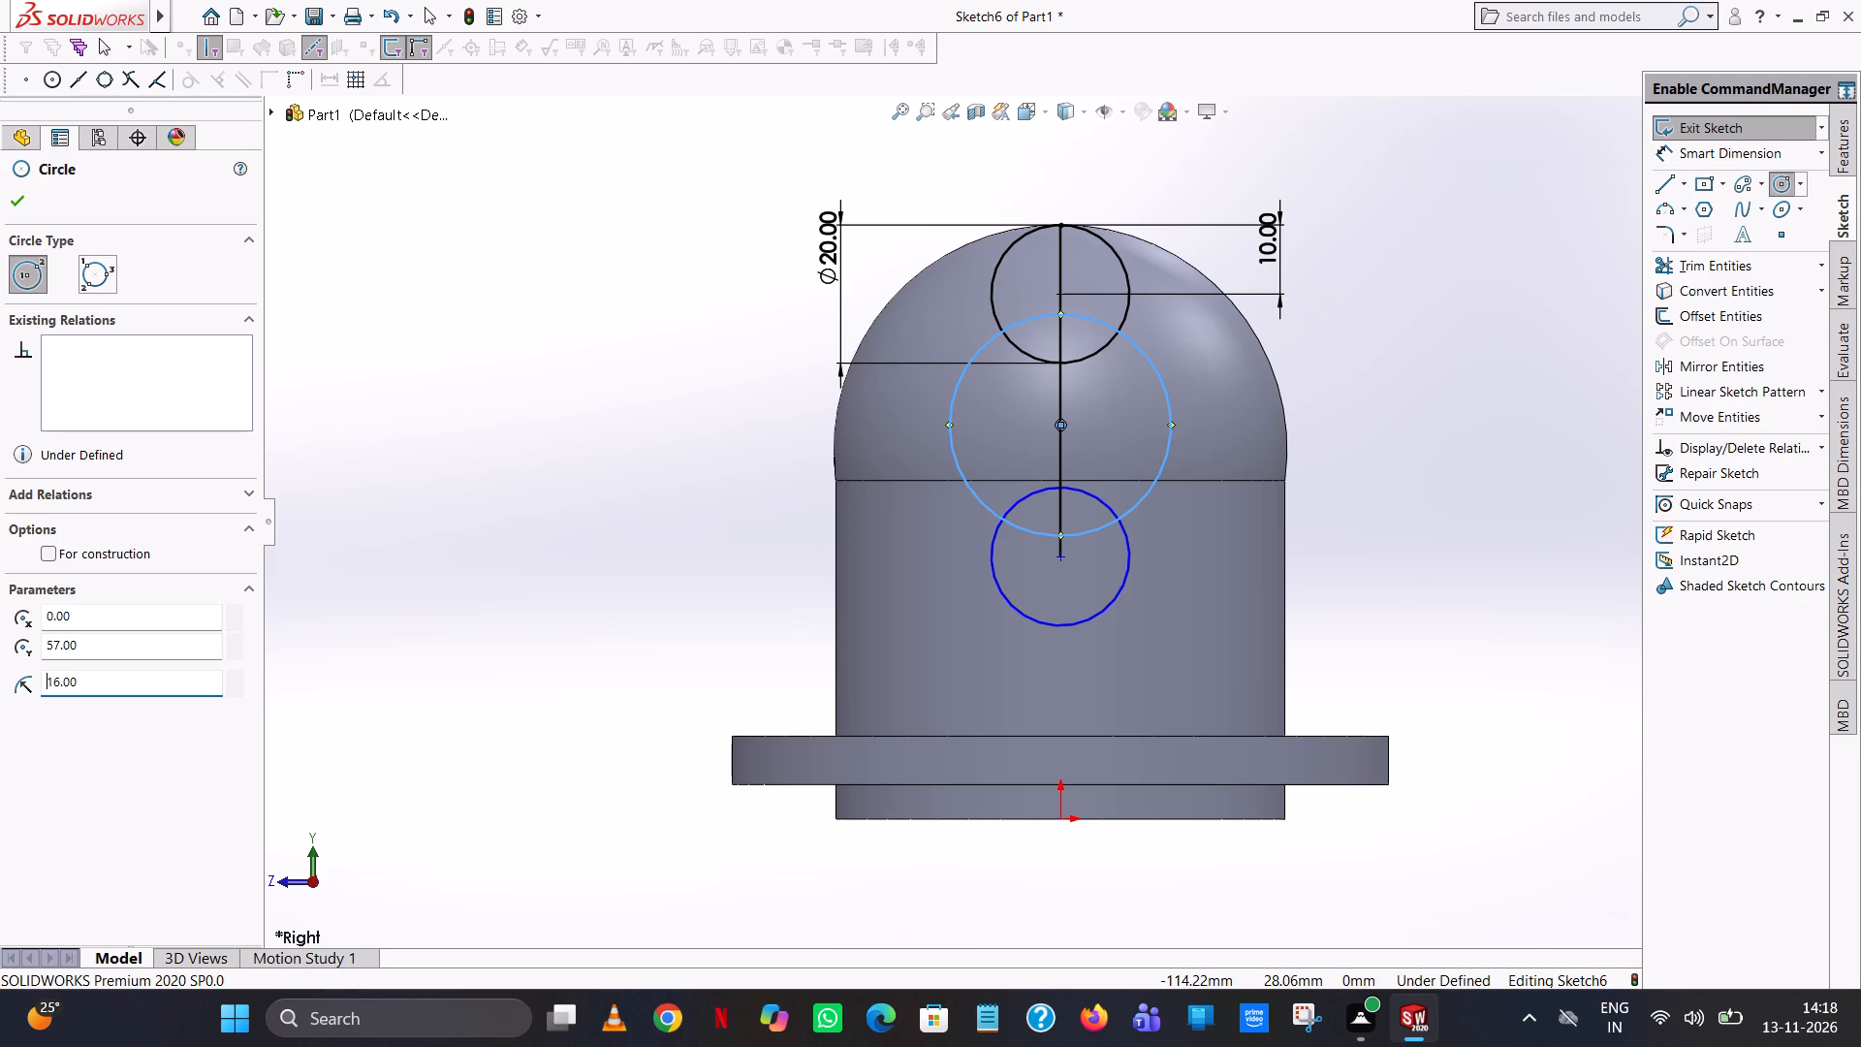
left_click(20, 197)
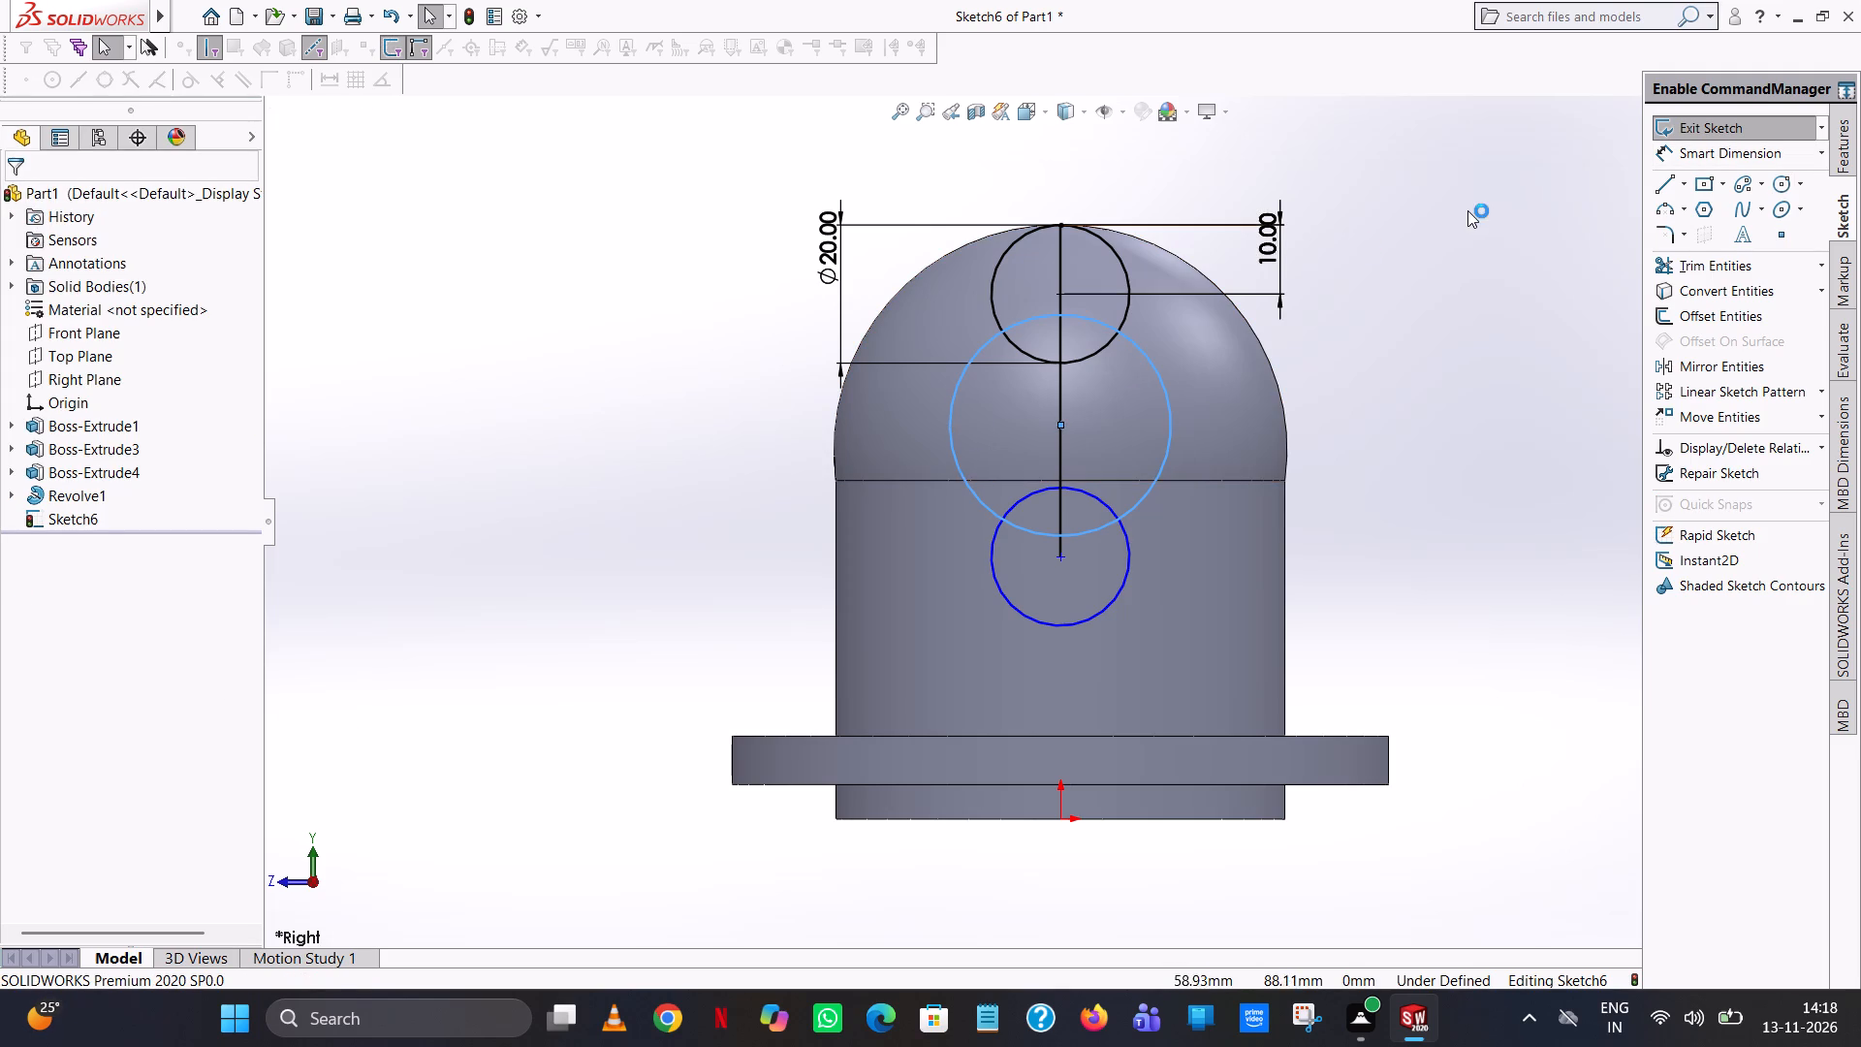
left_click(1468, 210)
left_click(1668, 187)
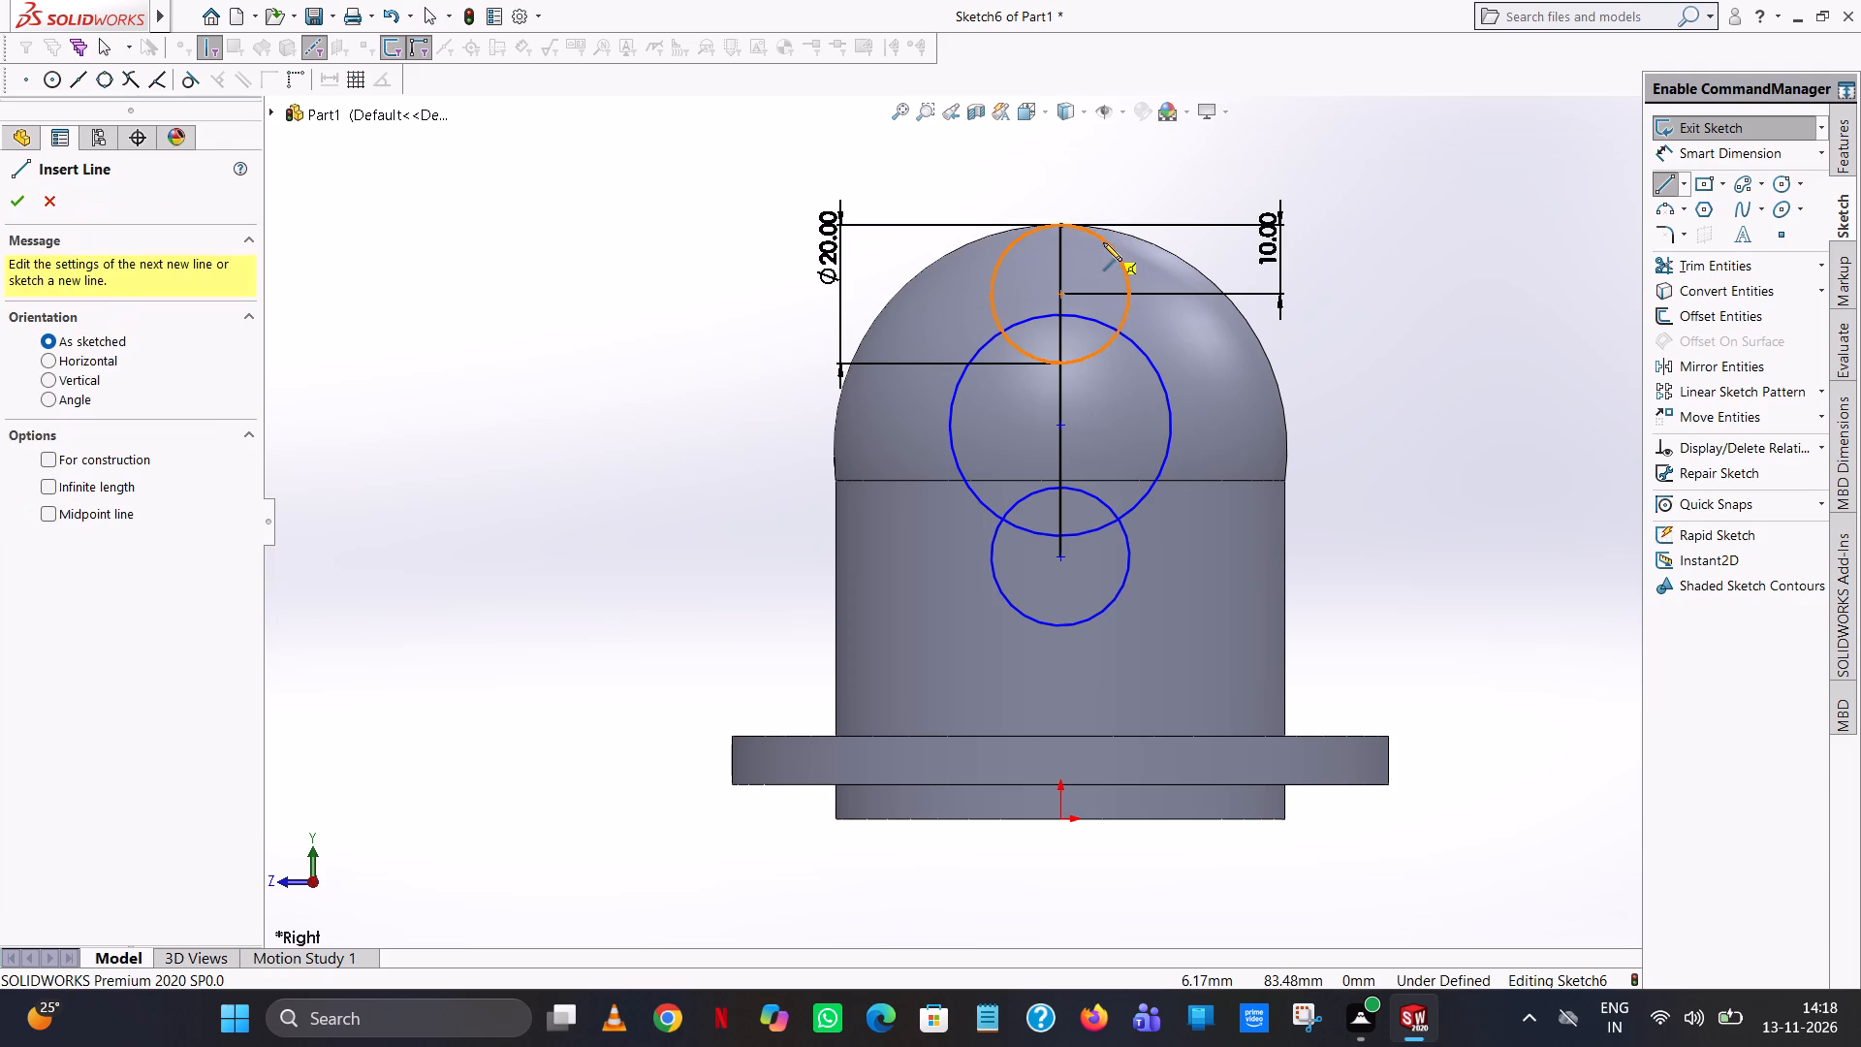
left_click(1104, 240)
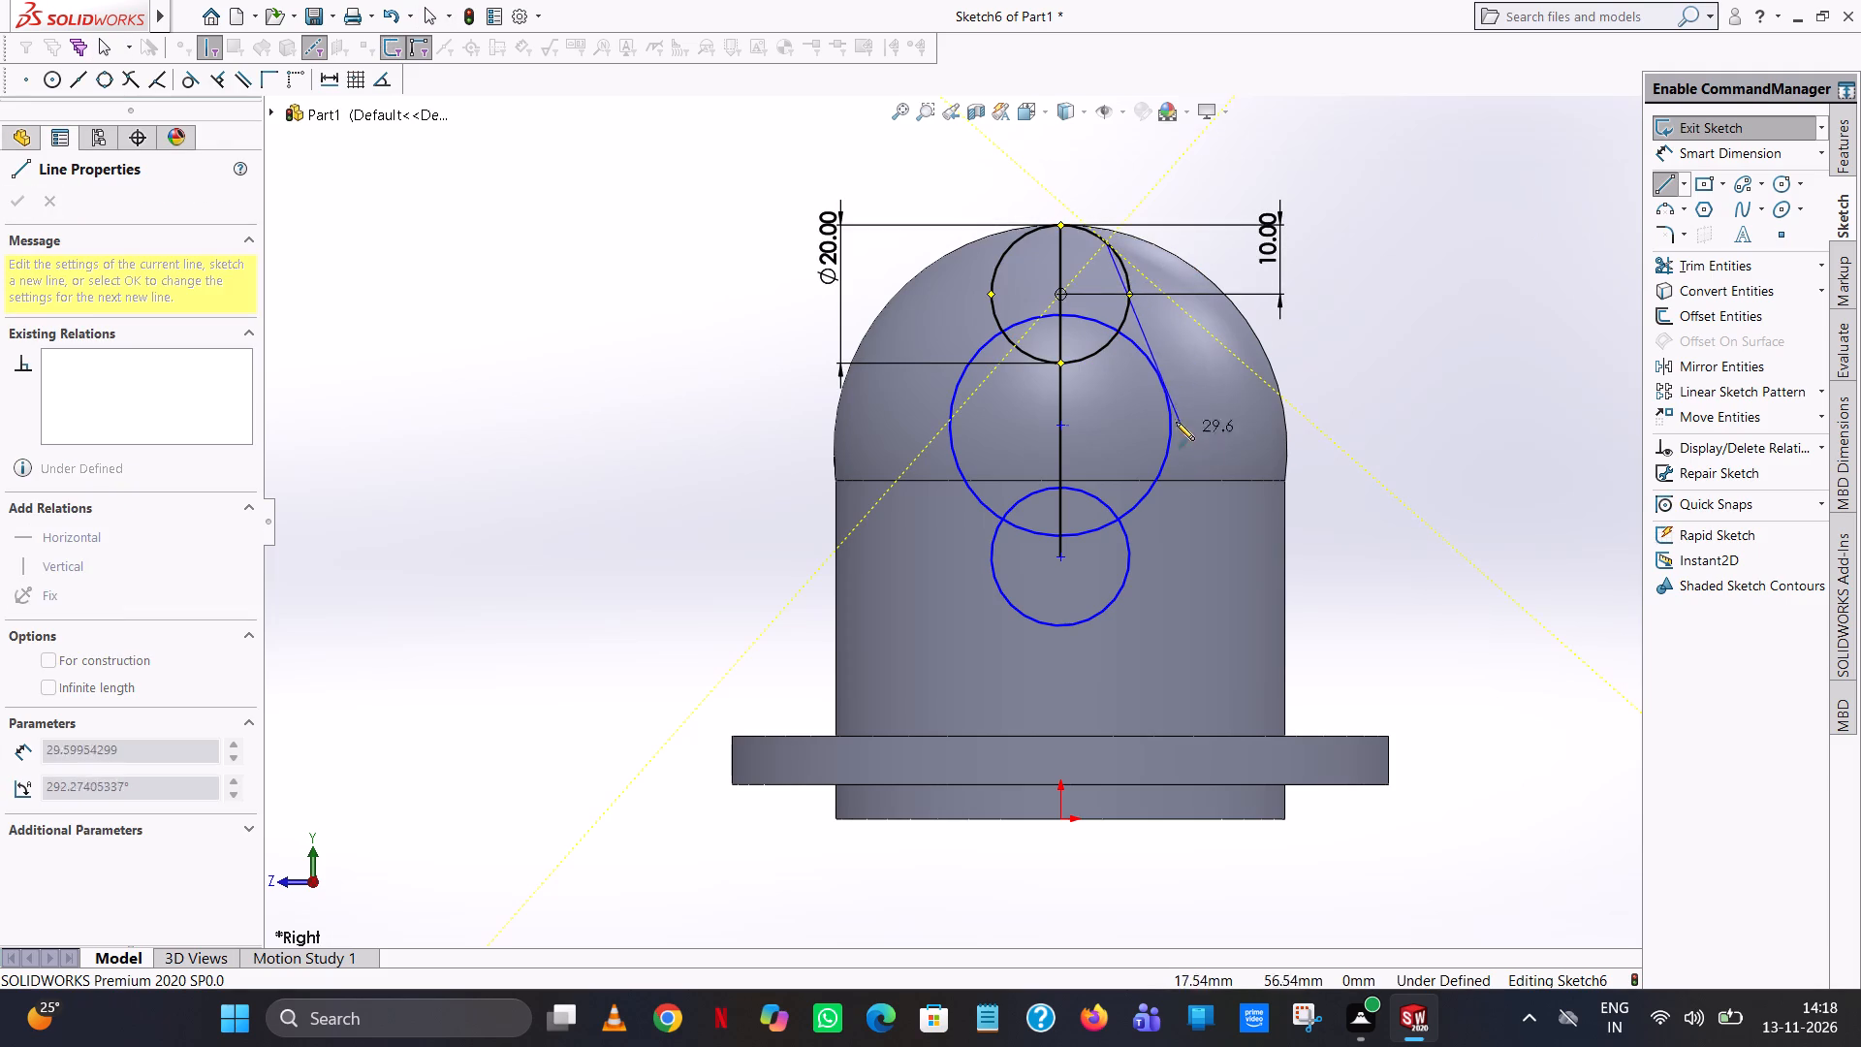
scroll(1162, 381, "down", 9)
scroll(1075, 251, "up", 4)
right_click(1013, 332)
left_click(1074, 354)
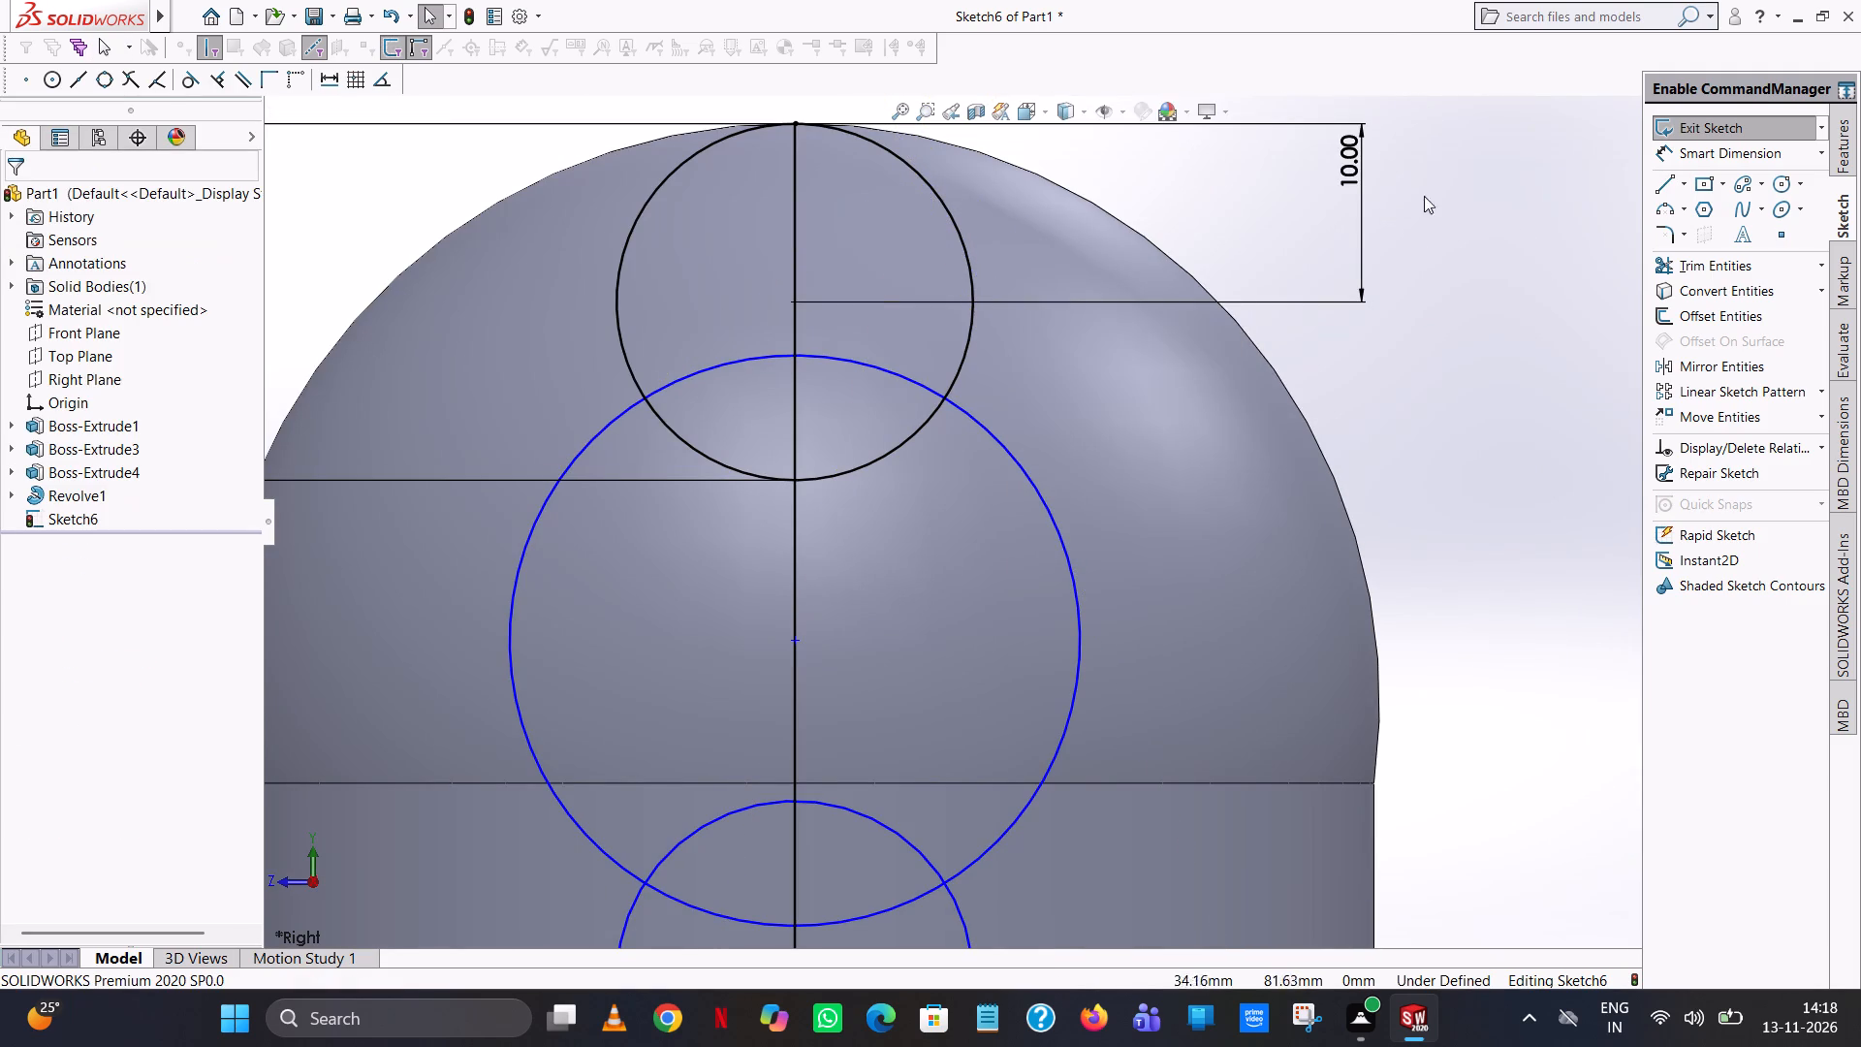
Draw a tangent line about 18 mm long joining the top circle to the middle circle on the profile's left side.
left_click(1665, 189)
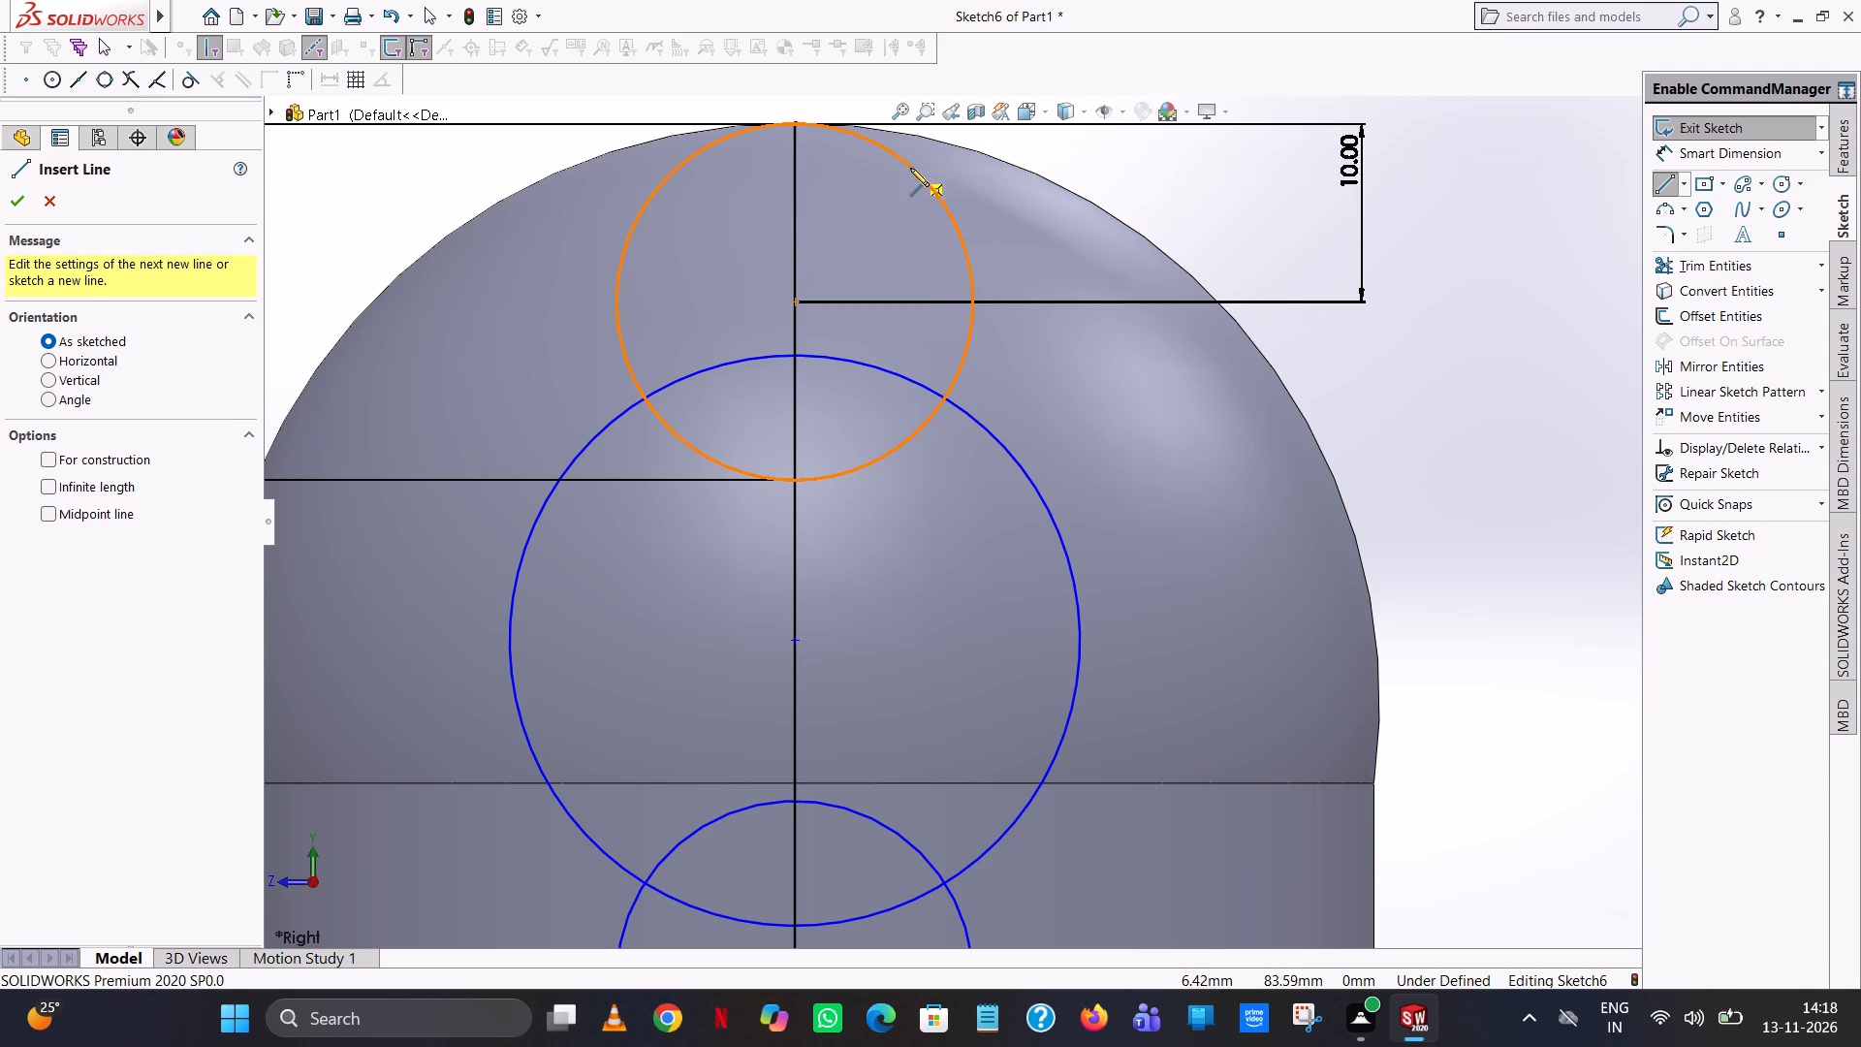
left_click(917, 169)
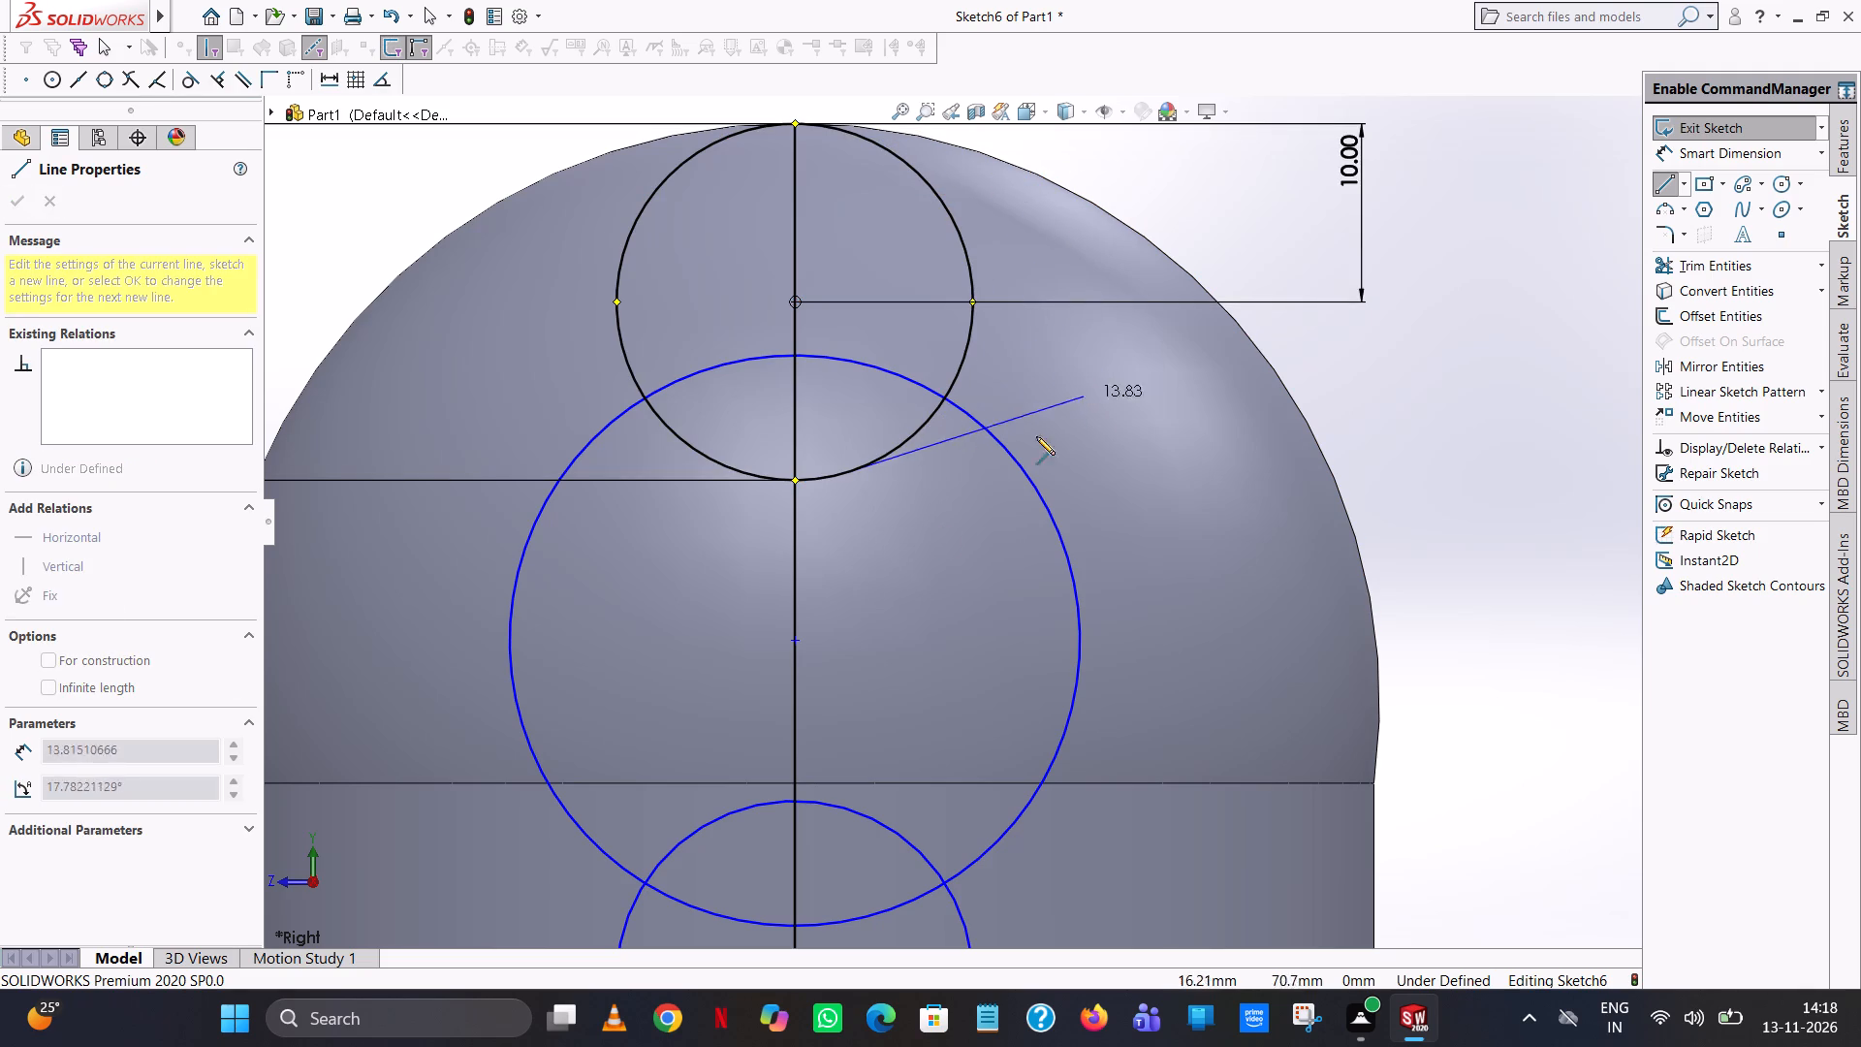
left_click(523, 543)
right_click(523, 543)
left_click(570, 558)
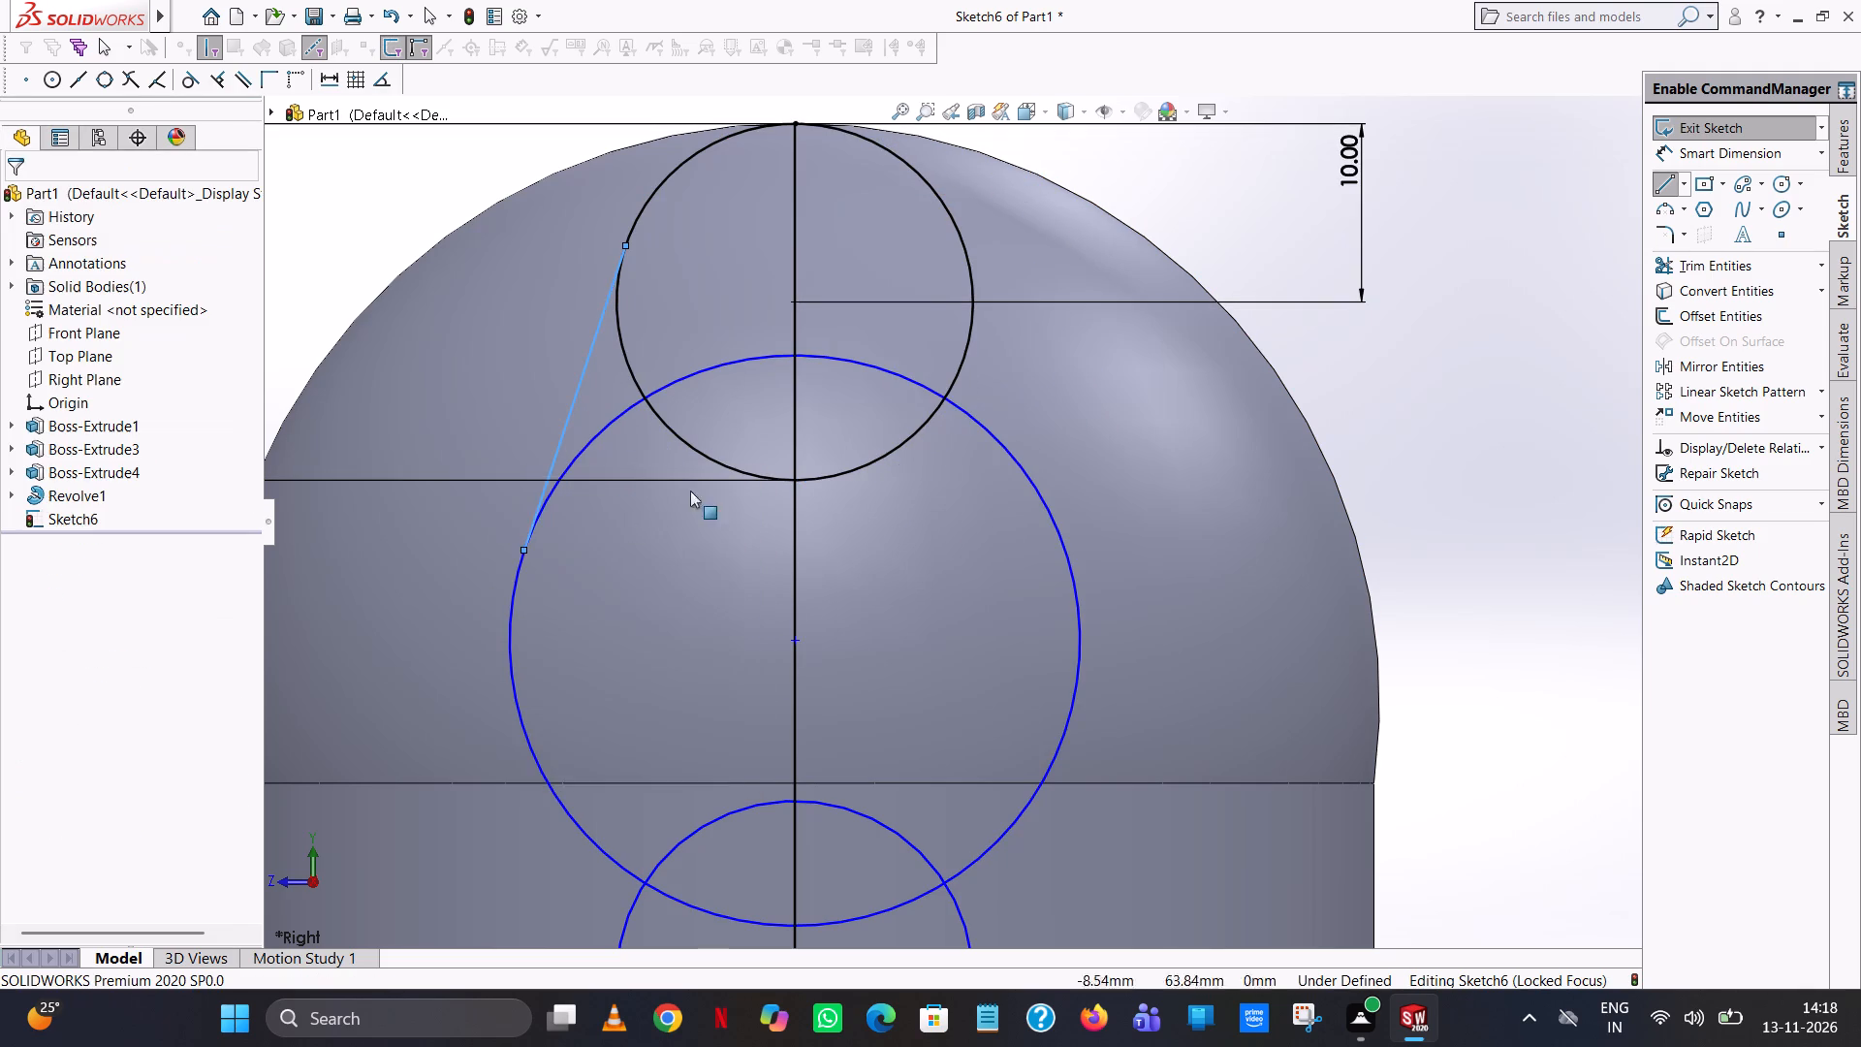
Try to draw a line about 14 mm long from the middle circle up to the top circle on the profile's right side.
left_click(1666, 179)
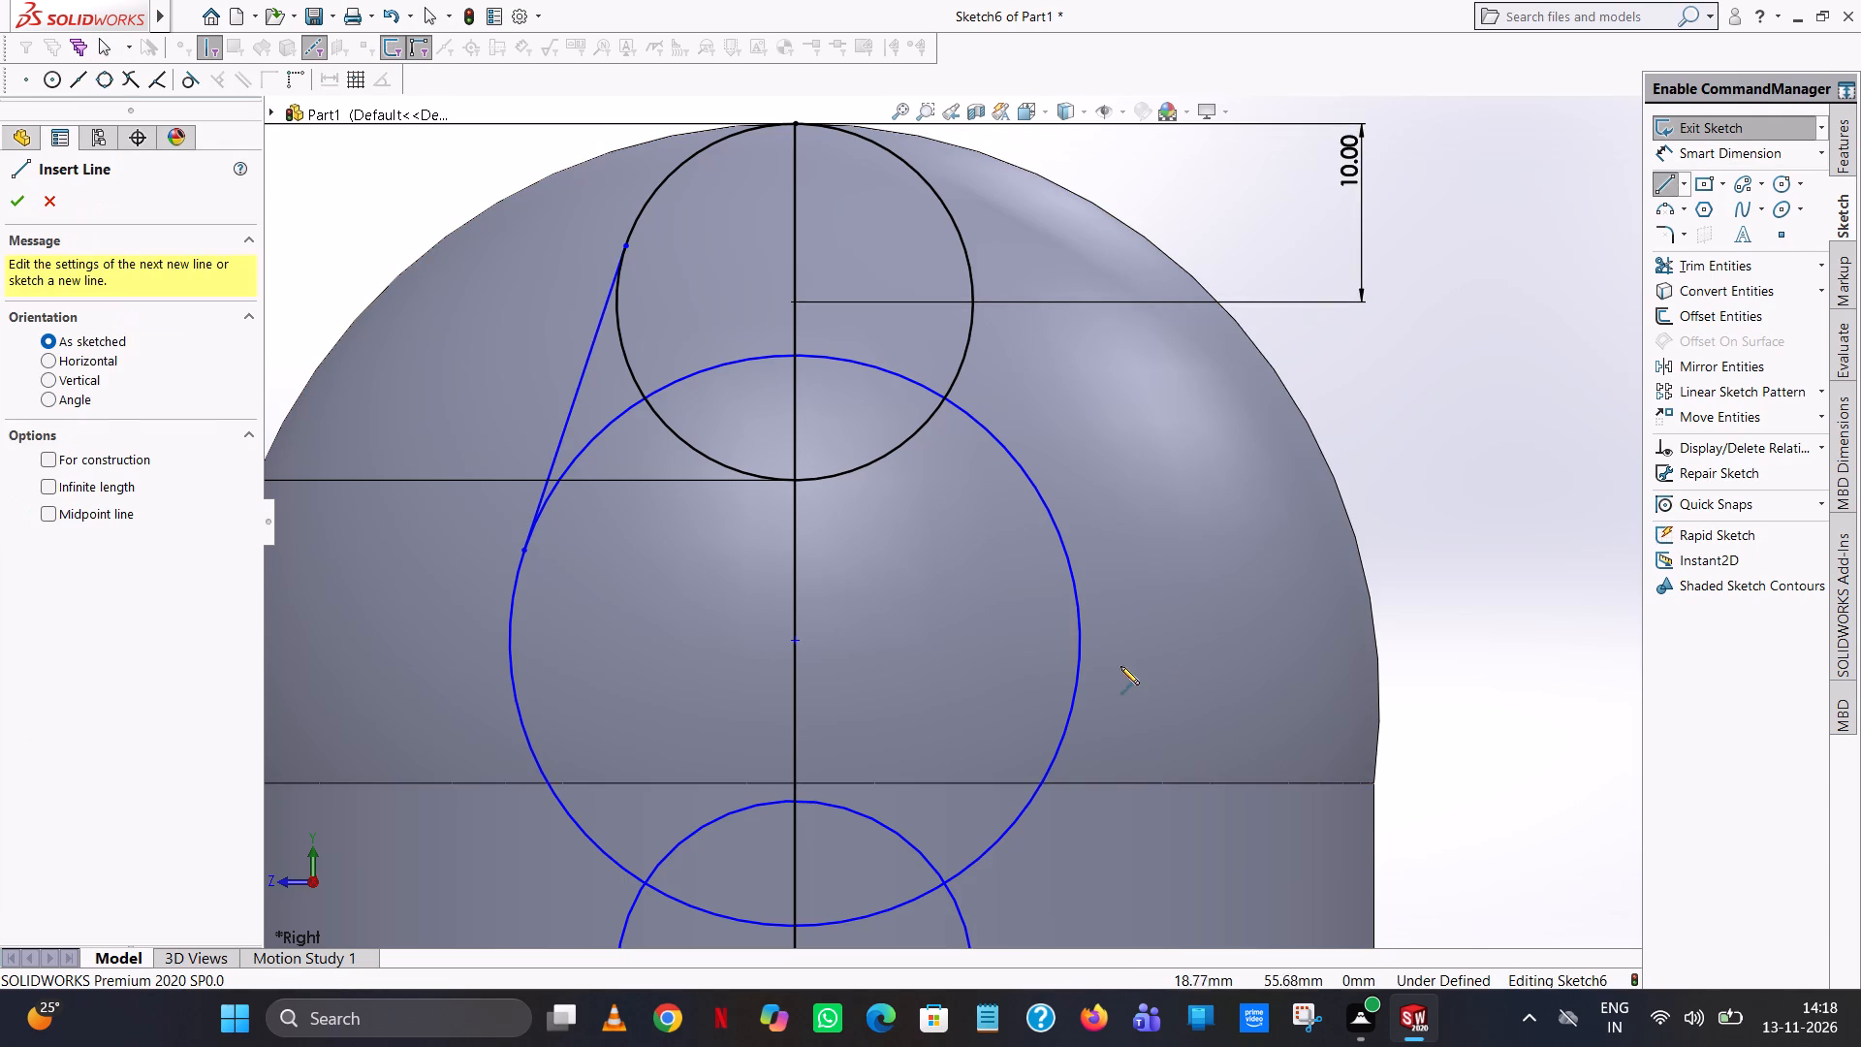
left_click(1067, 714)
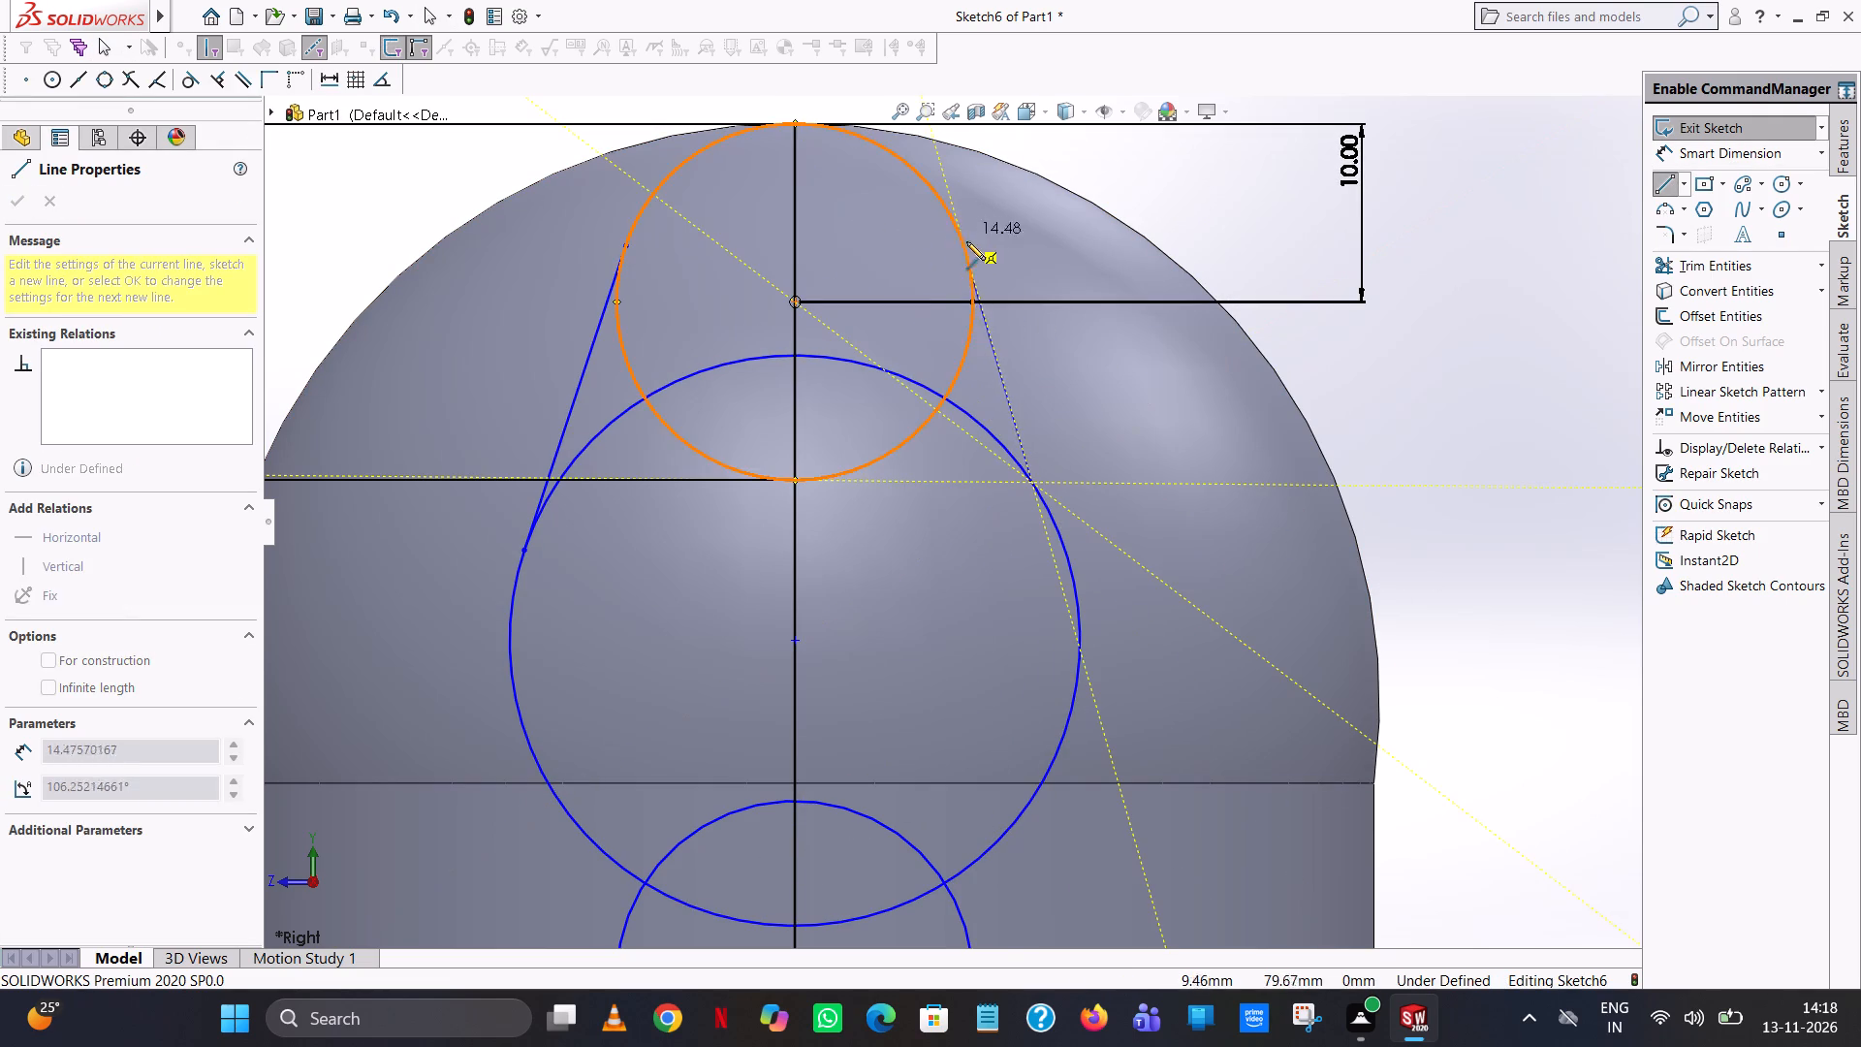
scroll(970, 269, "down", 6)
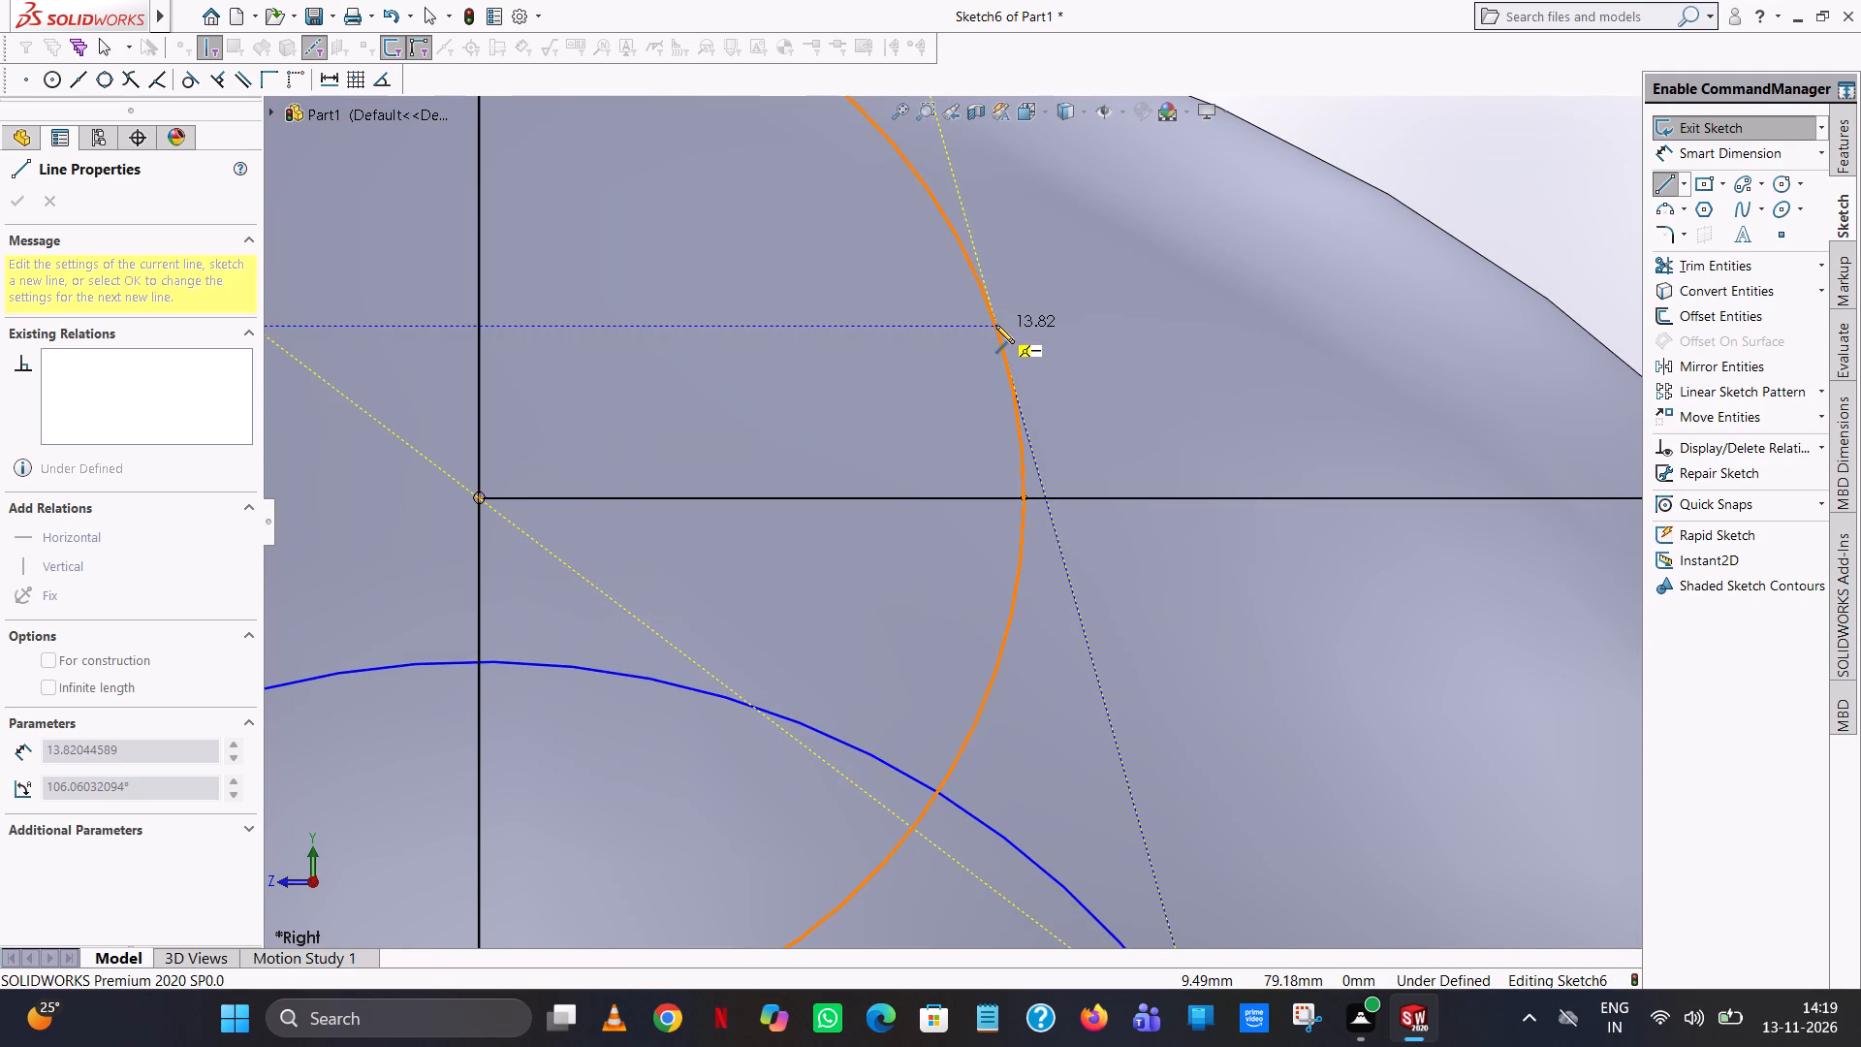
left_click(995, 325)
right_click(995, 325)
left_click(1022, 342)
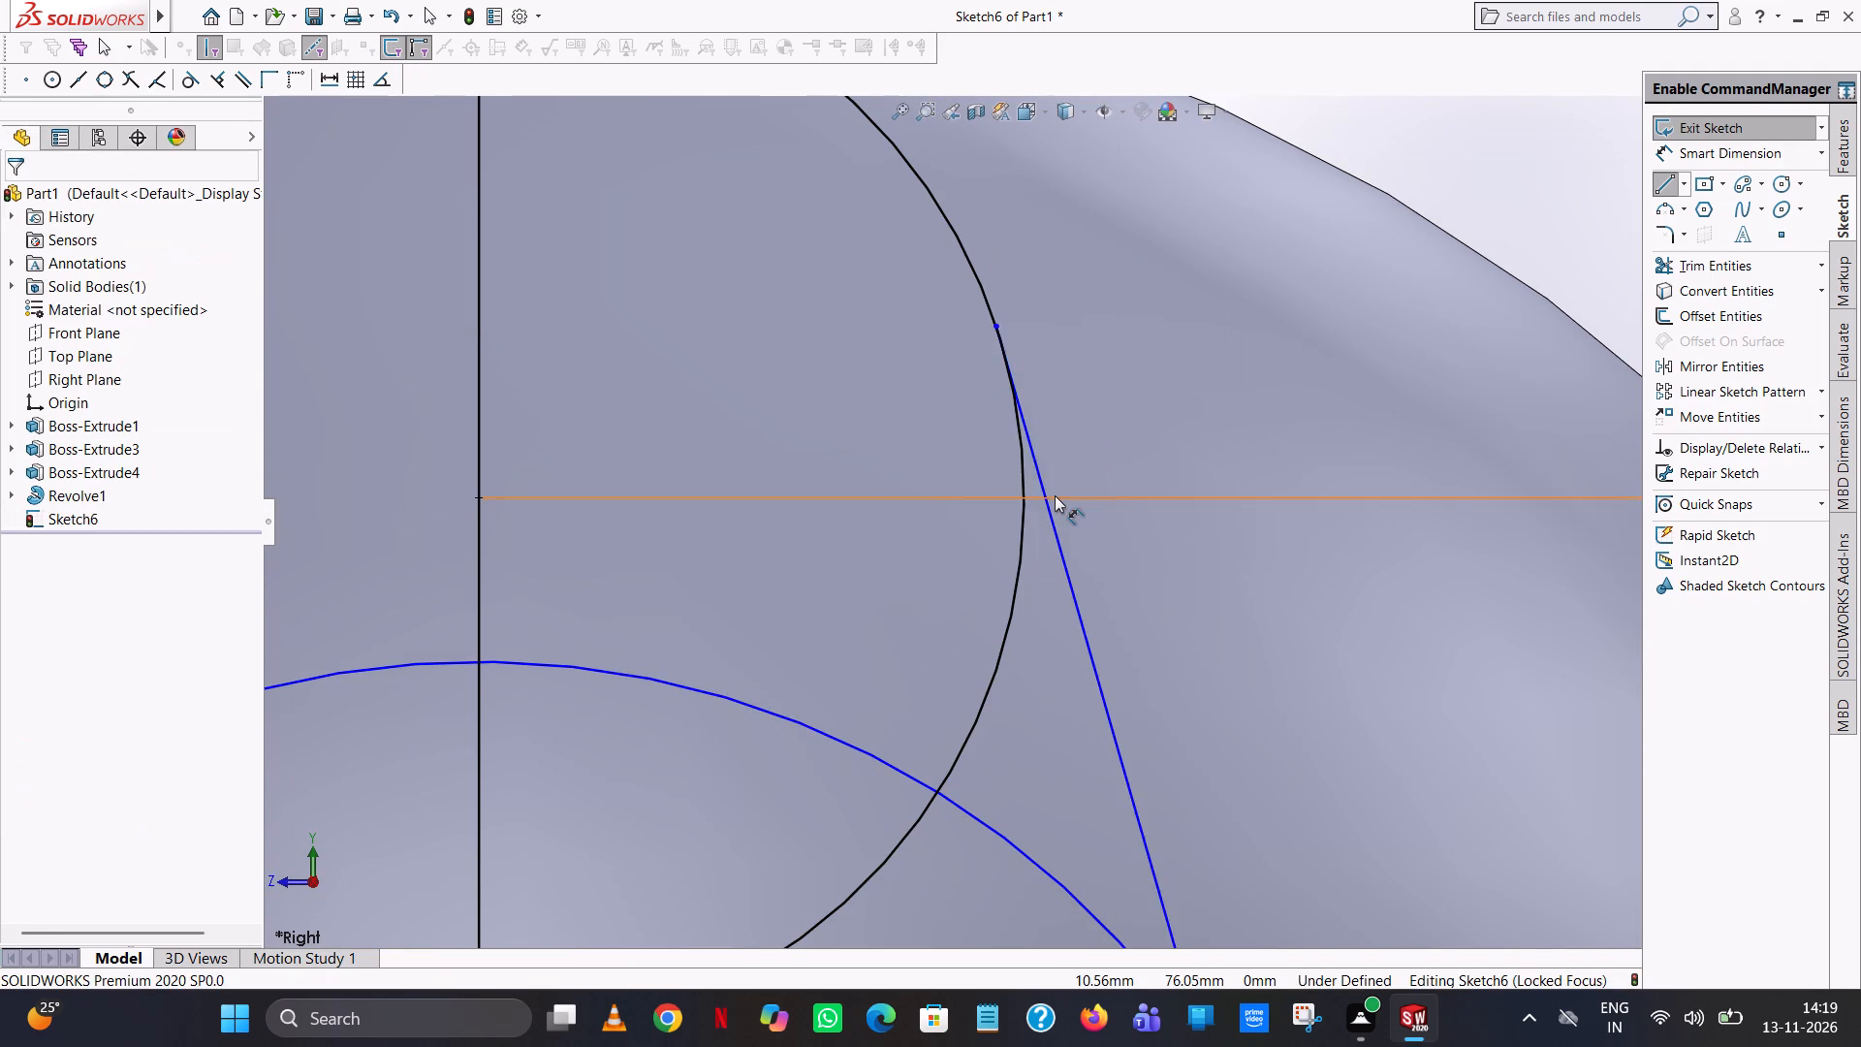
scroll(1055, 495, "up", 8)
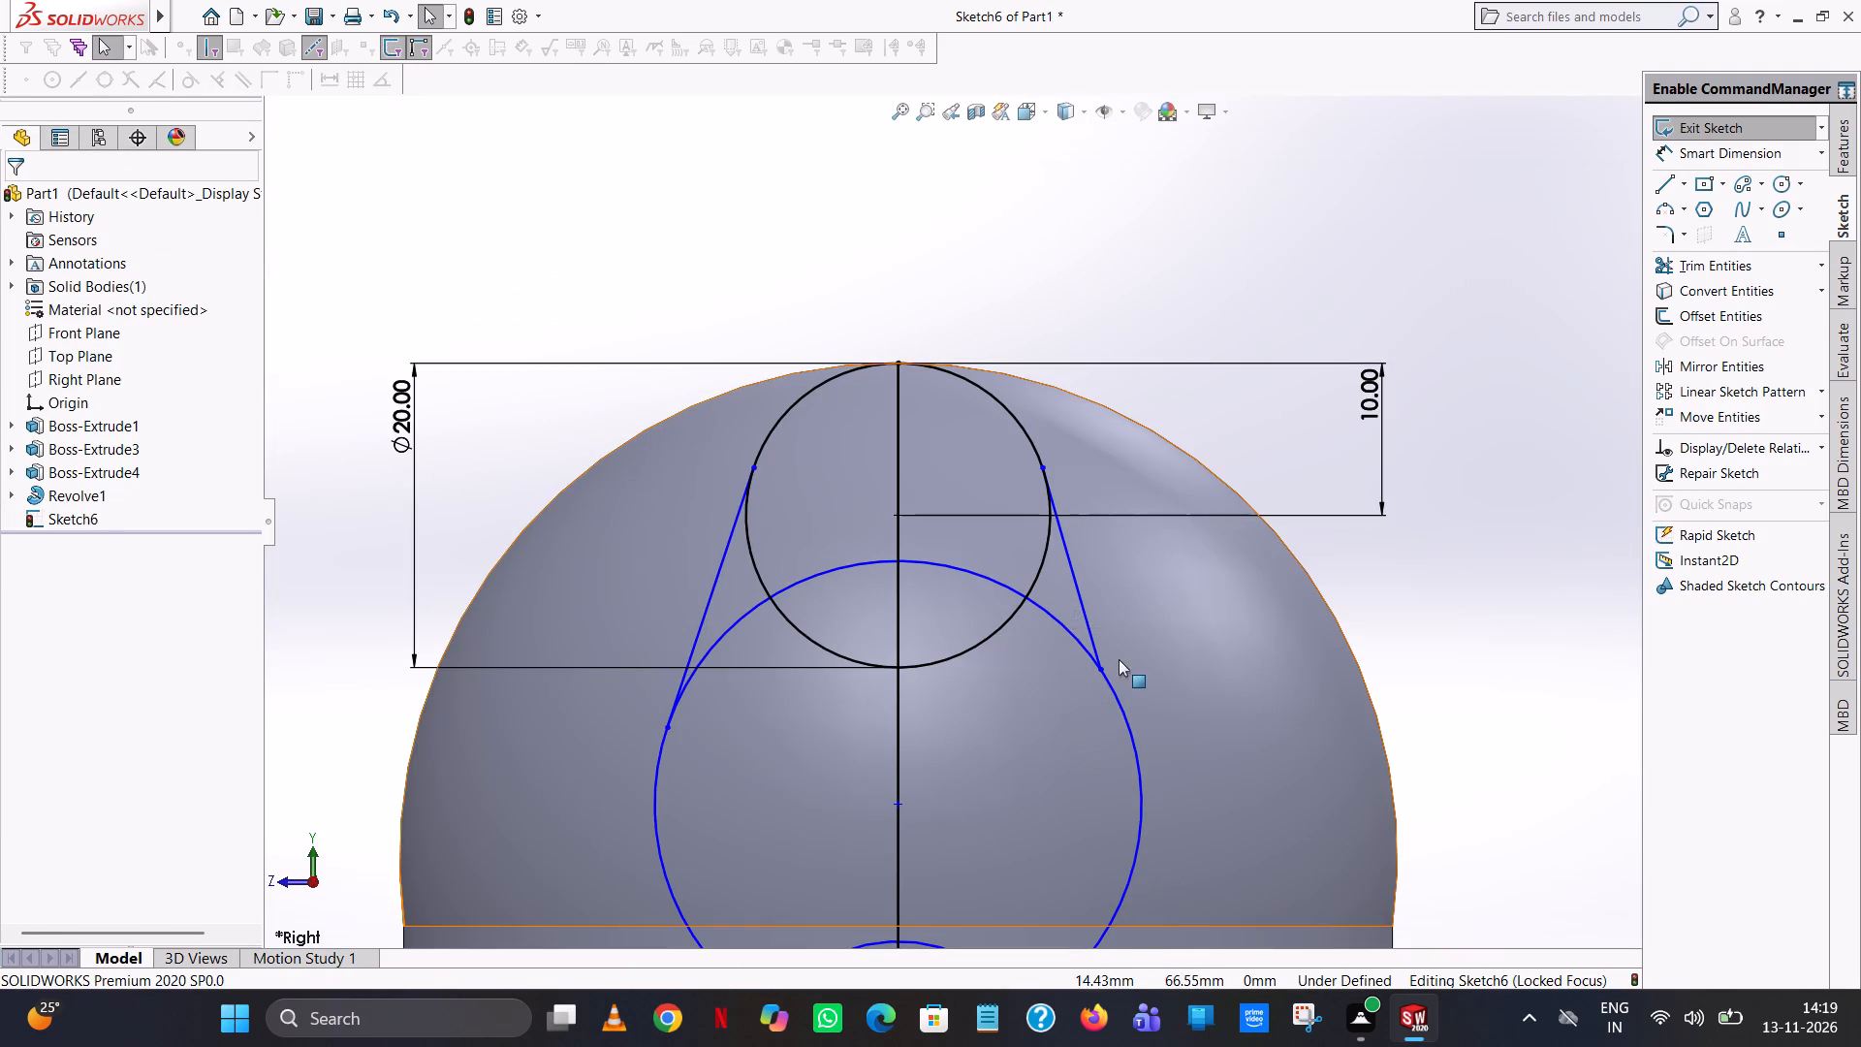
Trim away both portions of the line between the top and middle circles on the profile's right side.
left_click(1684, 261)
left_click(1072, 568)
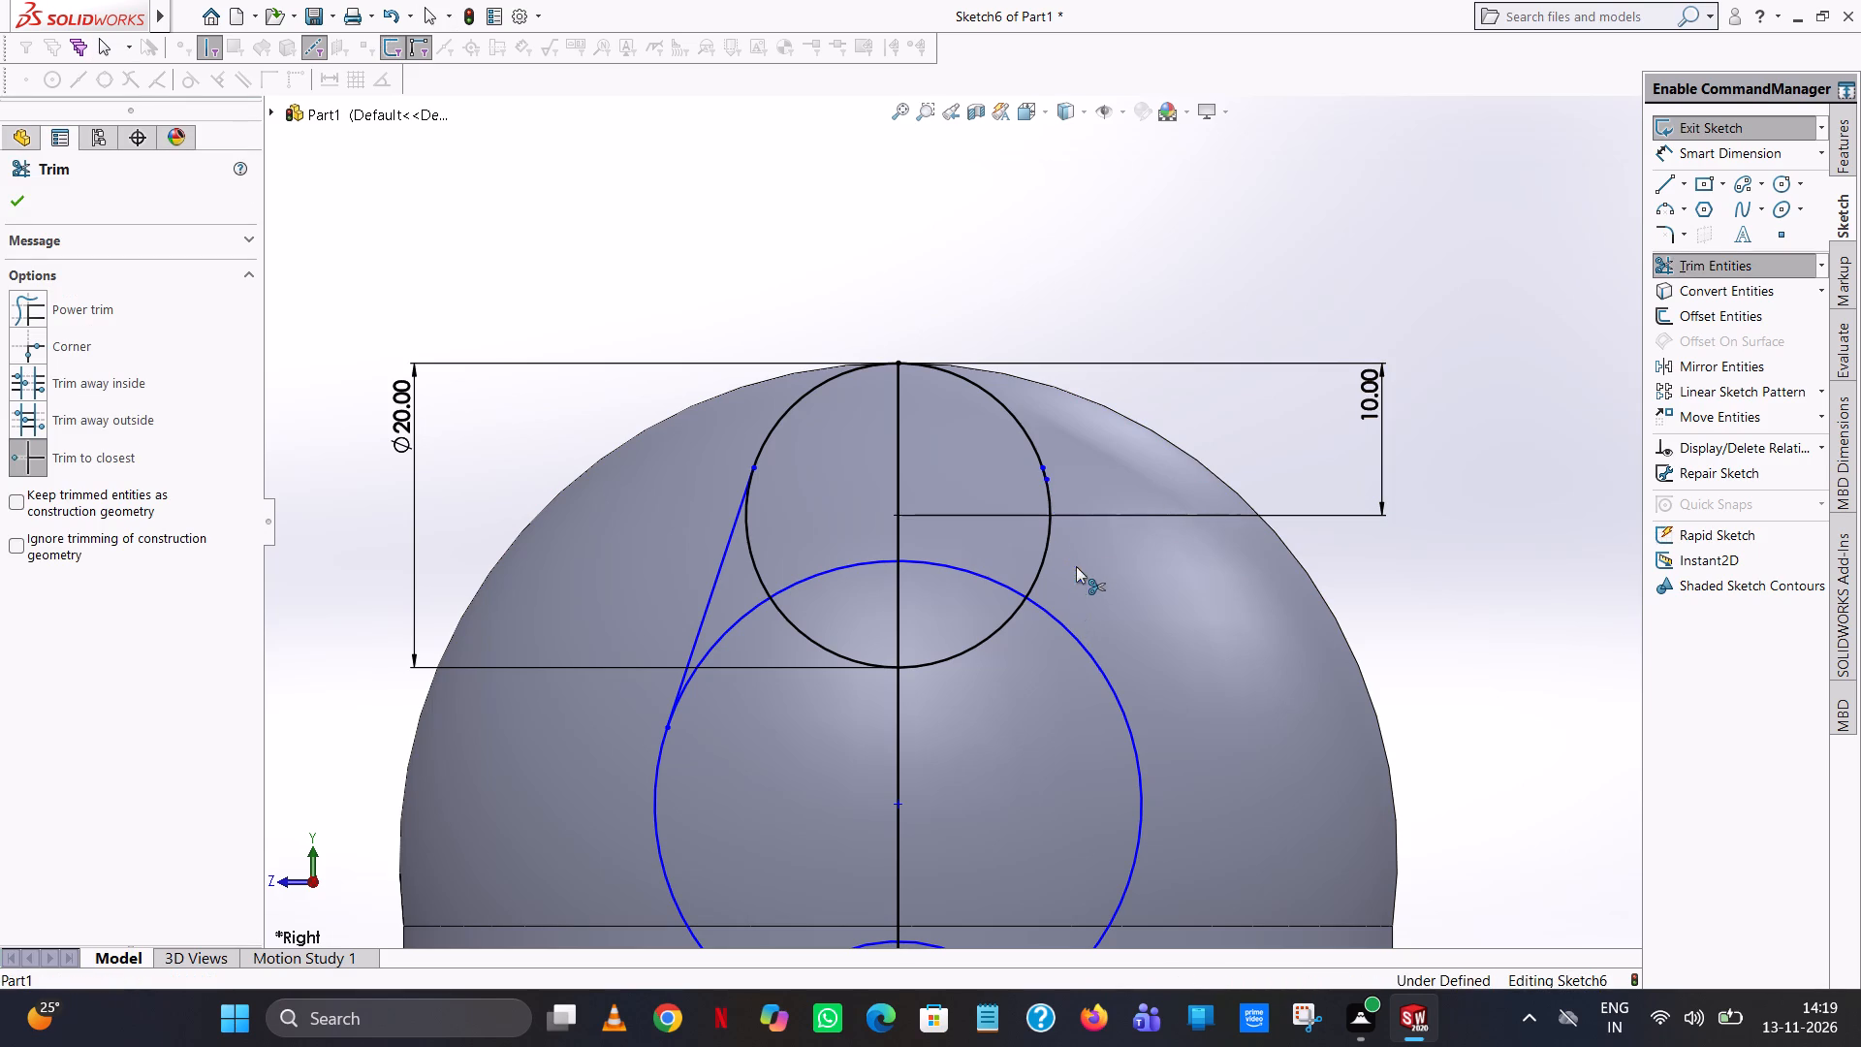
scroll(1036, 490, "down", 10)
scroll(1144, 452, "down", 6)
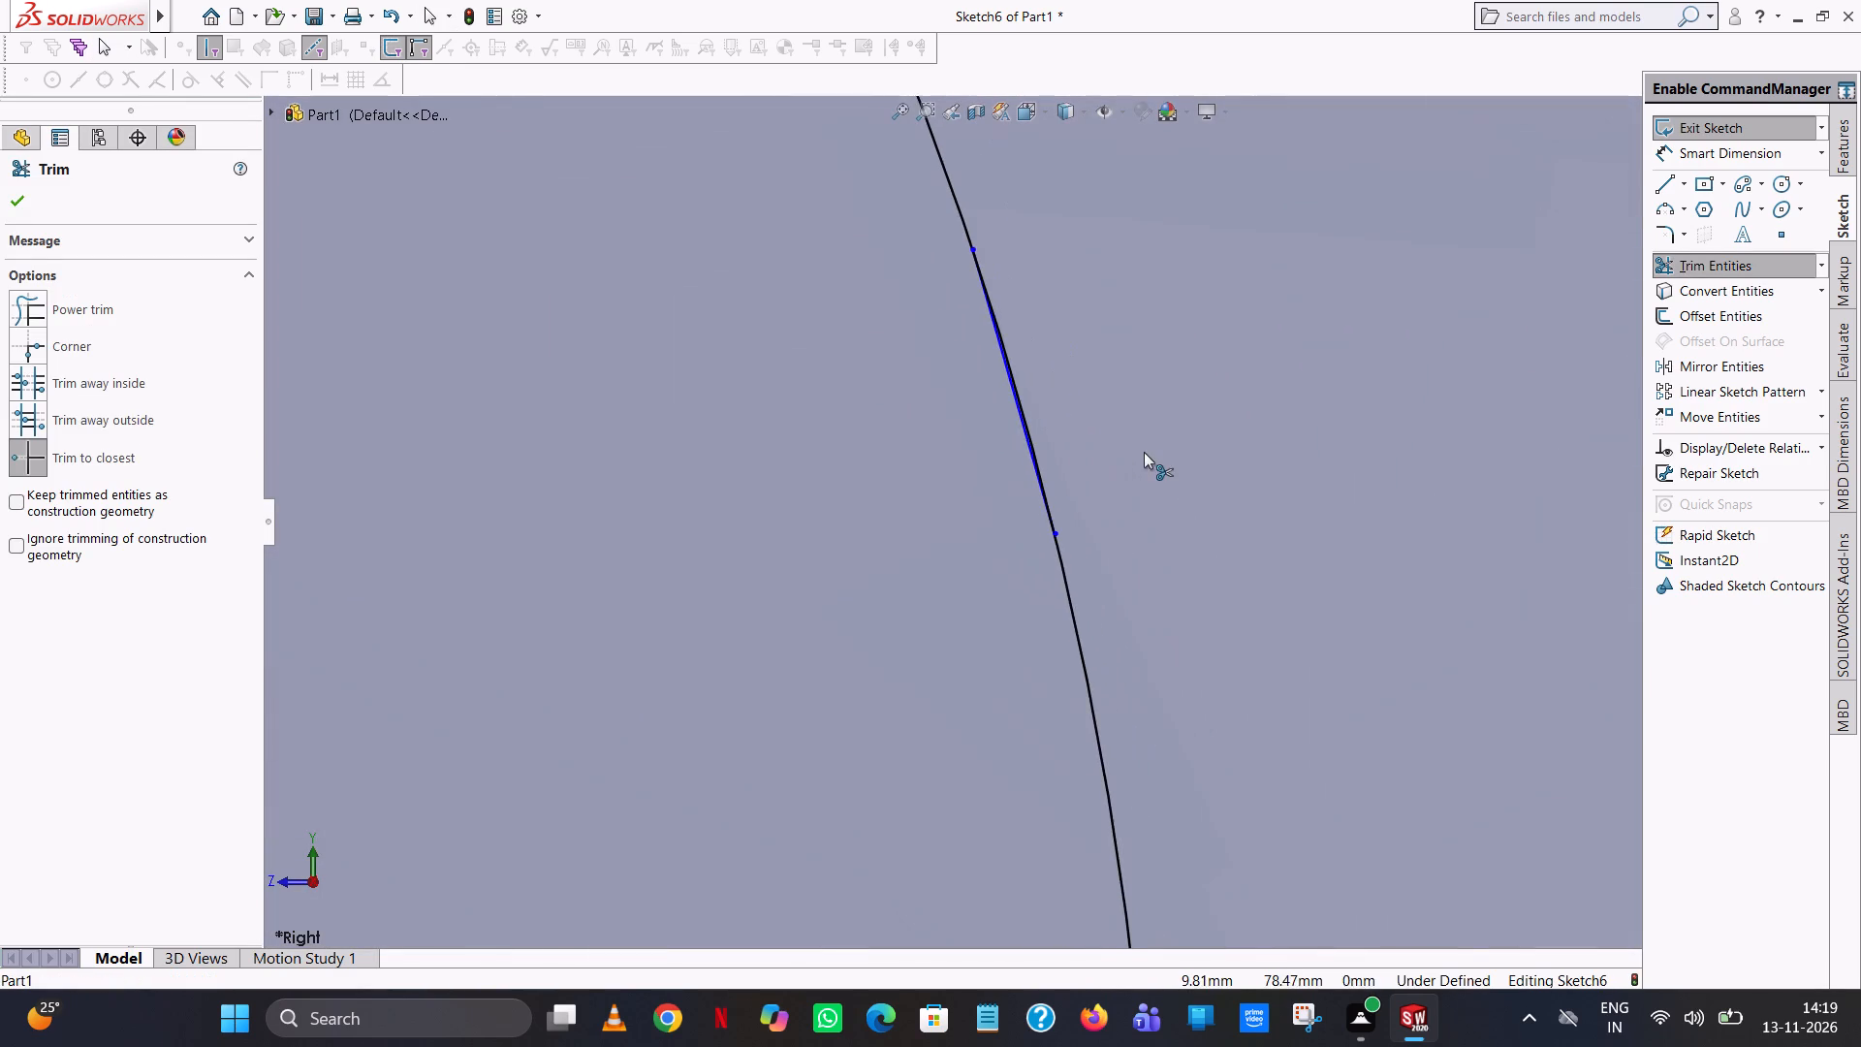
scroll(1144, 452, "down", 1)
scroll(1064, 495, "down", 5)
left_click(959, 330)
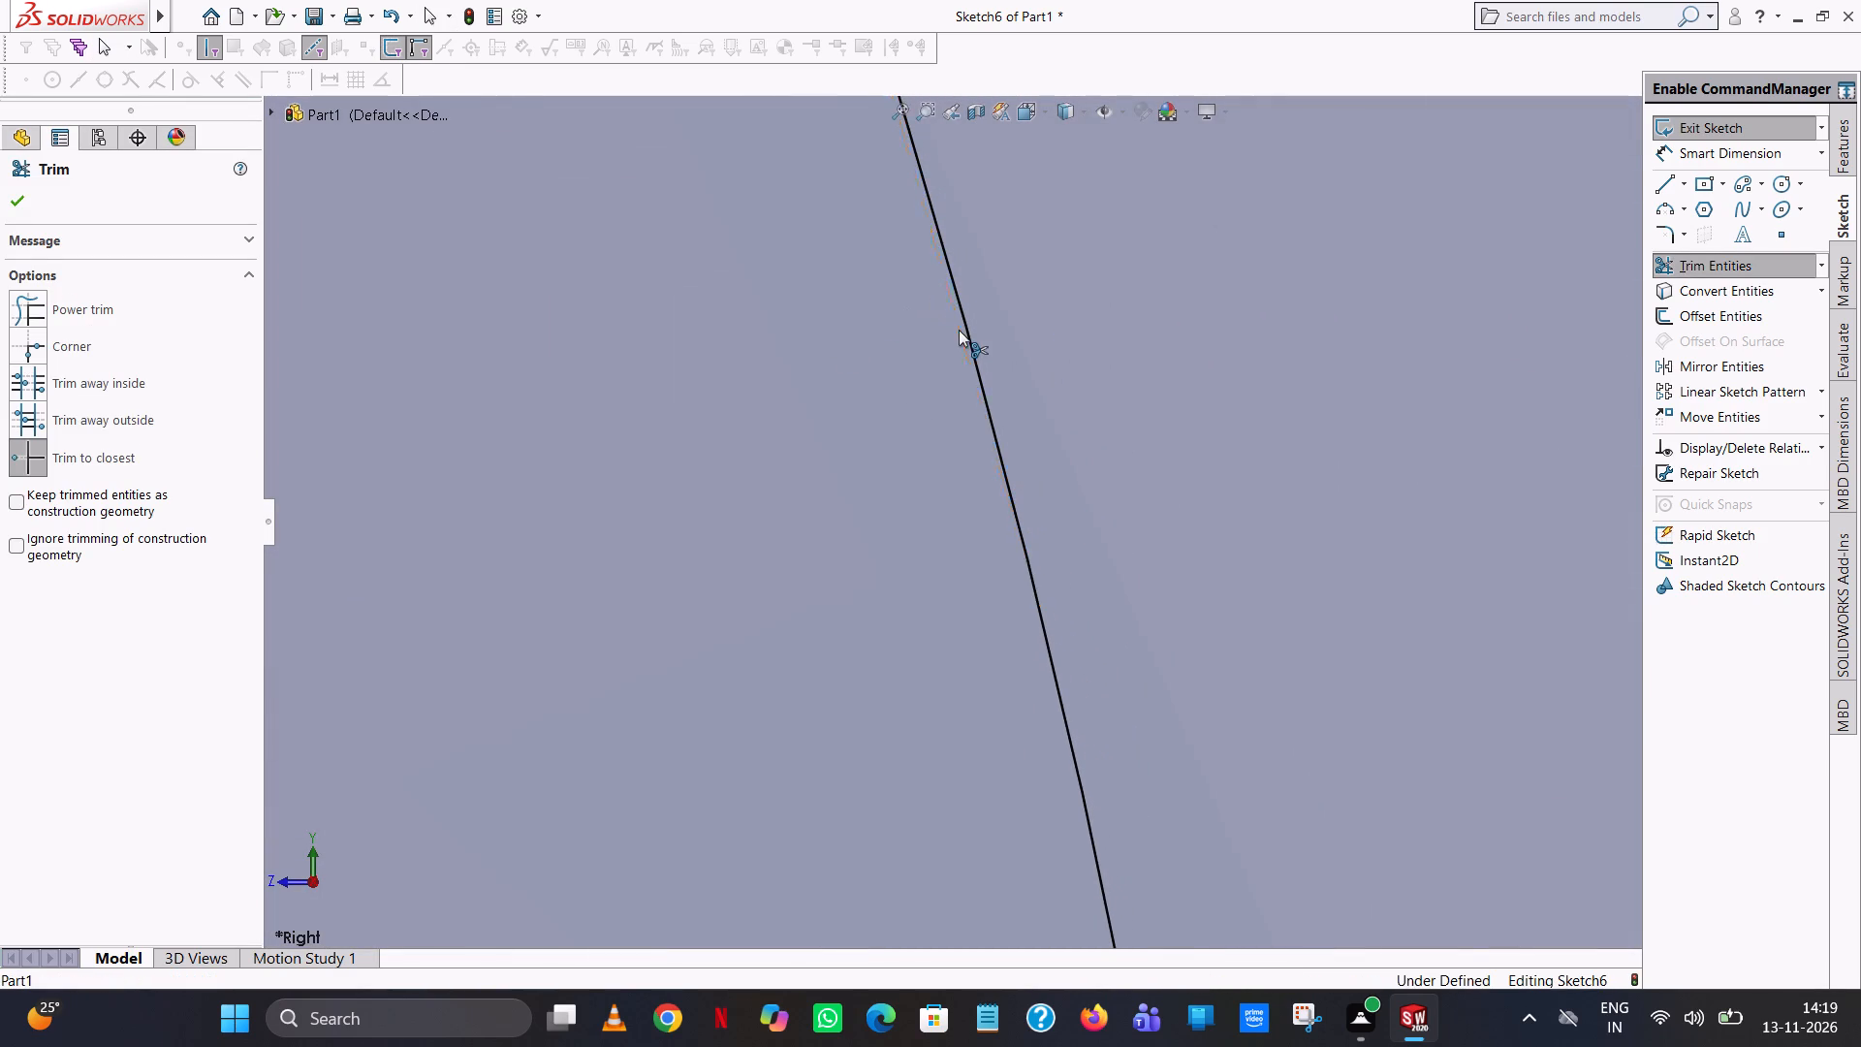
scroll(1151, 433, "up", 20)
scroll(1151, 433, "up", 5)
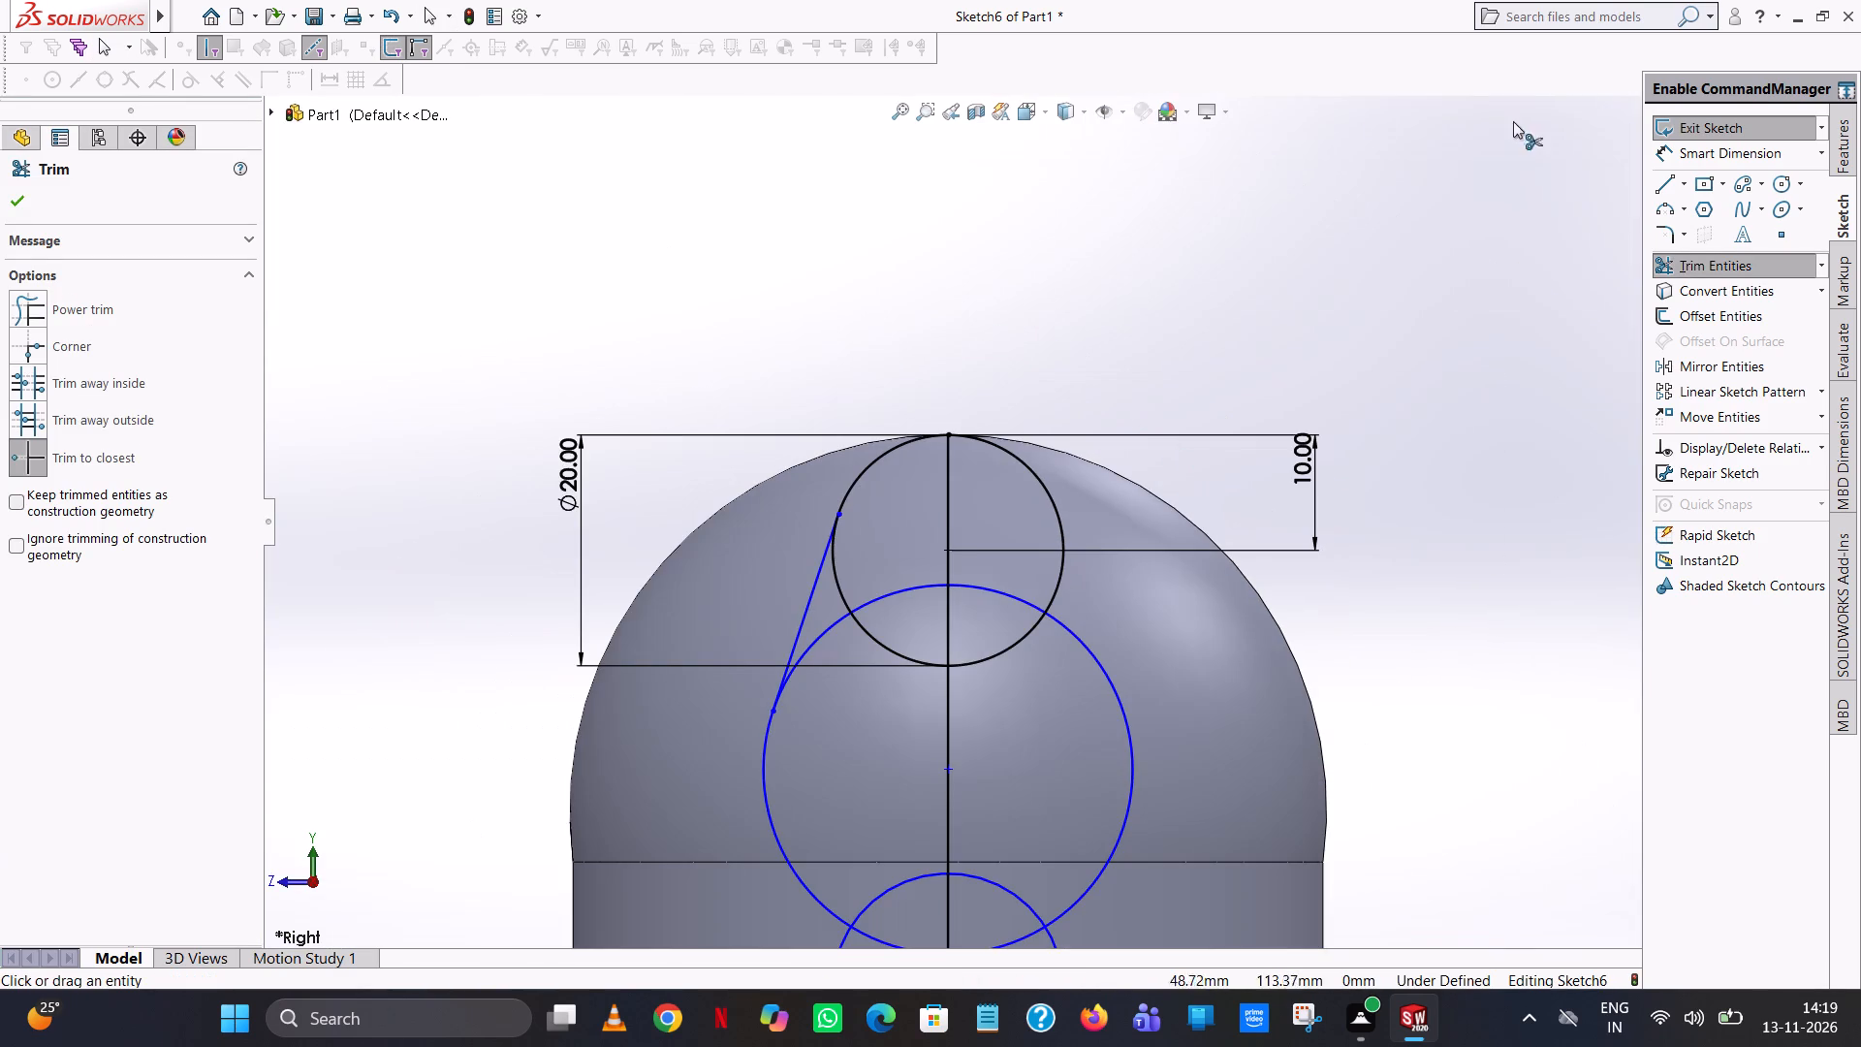
Draw a tangent line about 18 mm long joining the top circle to the middle circle on the profile's right side.
left_click(1656, 188)
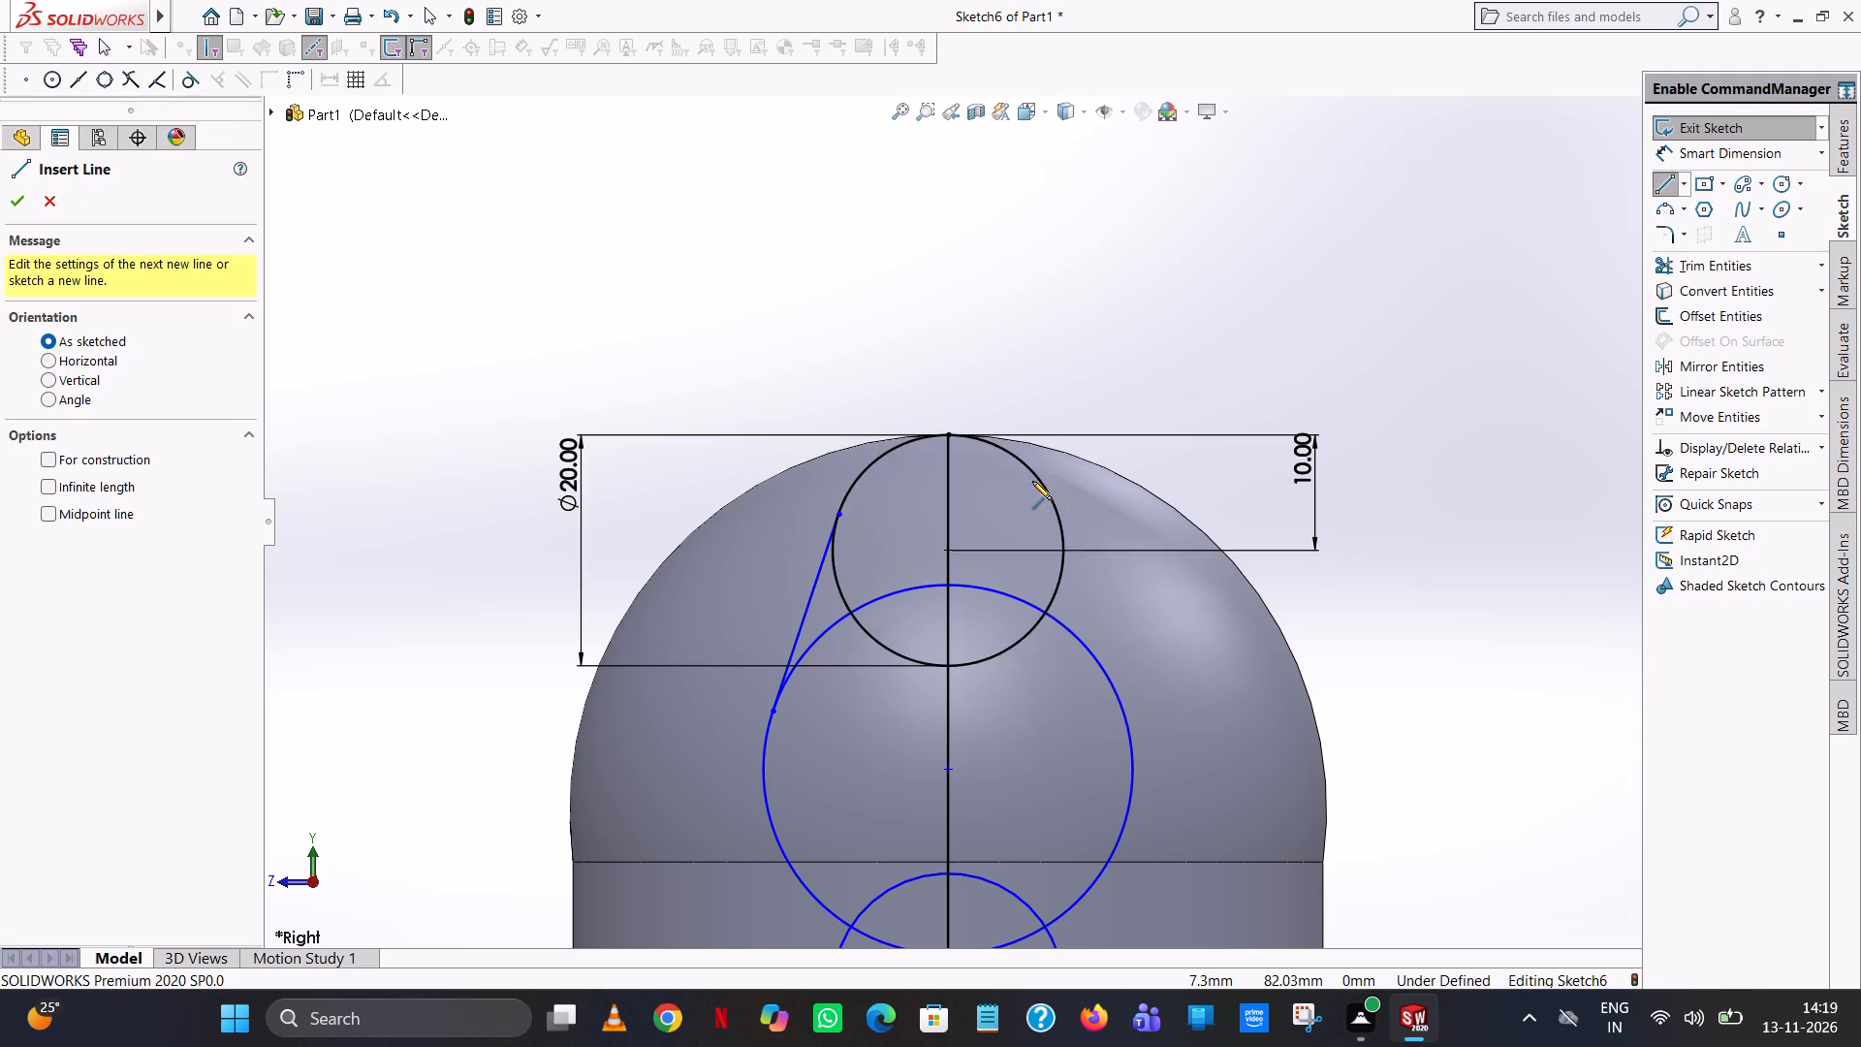
left_click(1032, 472)
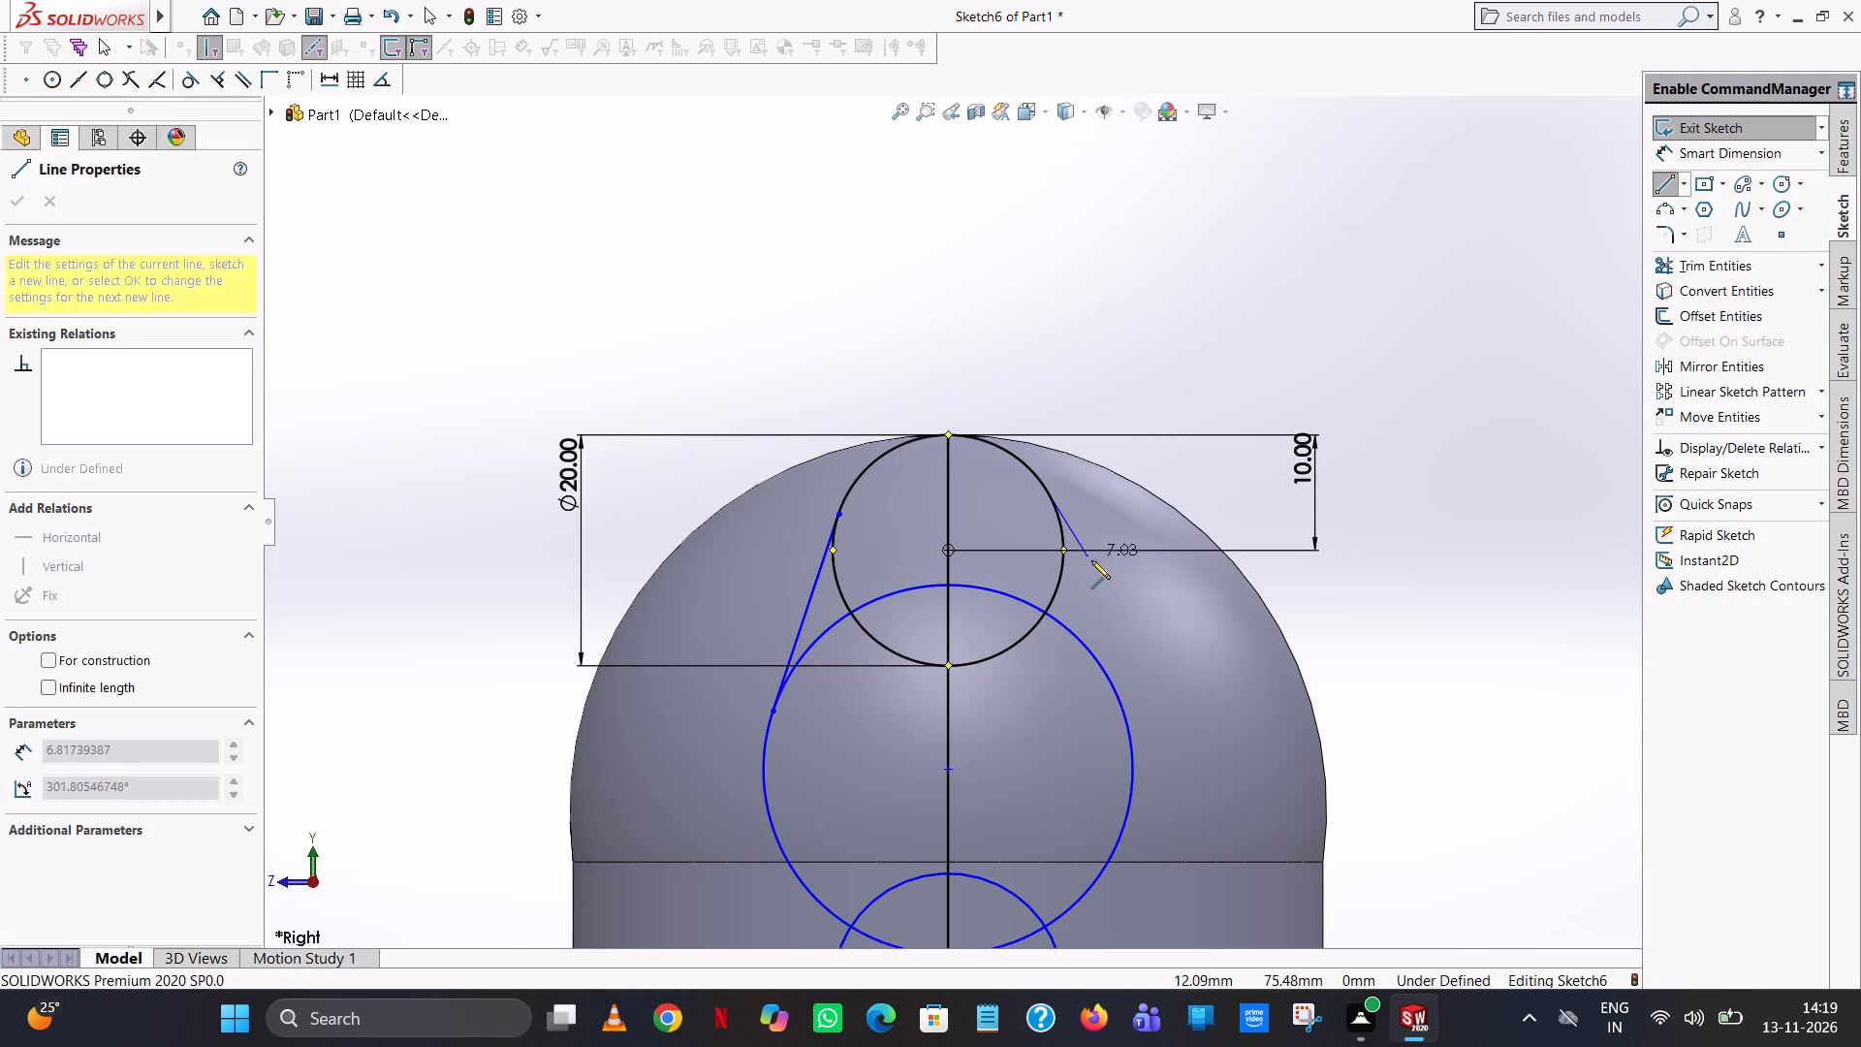
left_click(1121, 710)
right_click(1121, 712)
left_click(1186, 730)
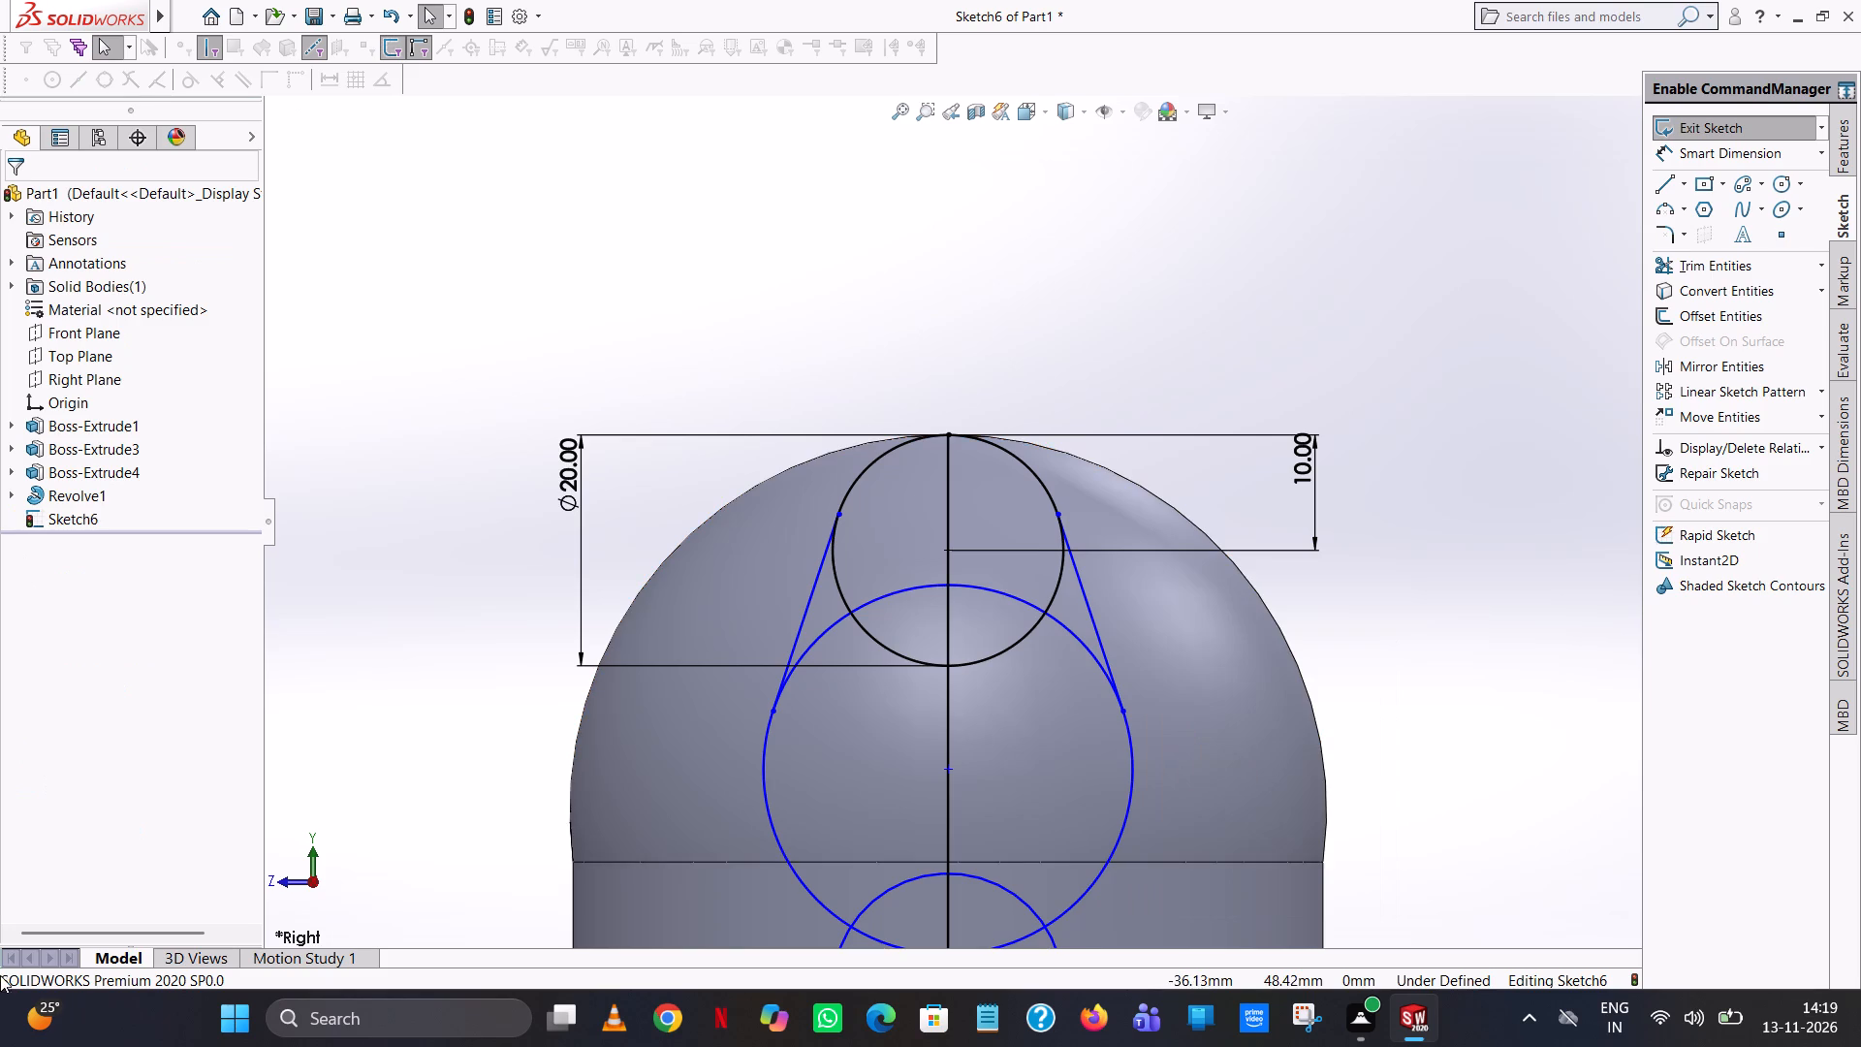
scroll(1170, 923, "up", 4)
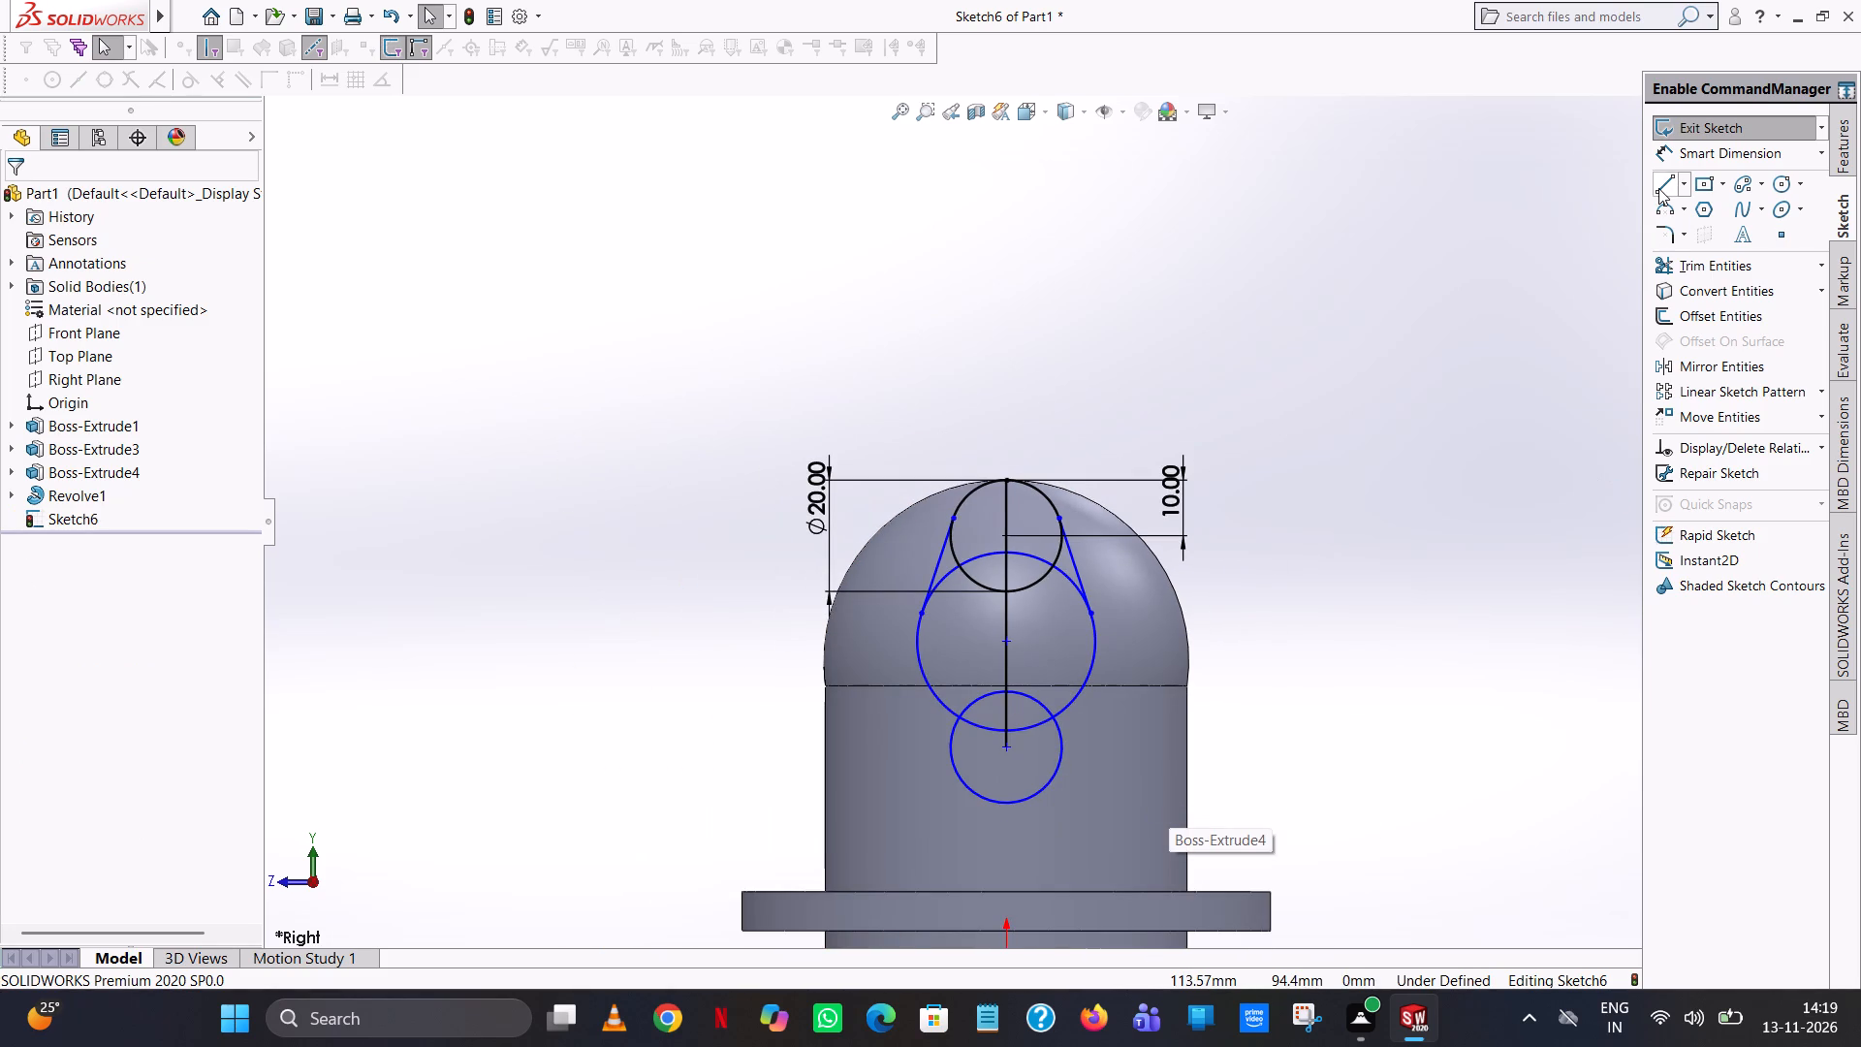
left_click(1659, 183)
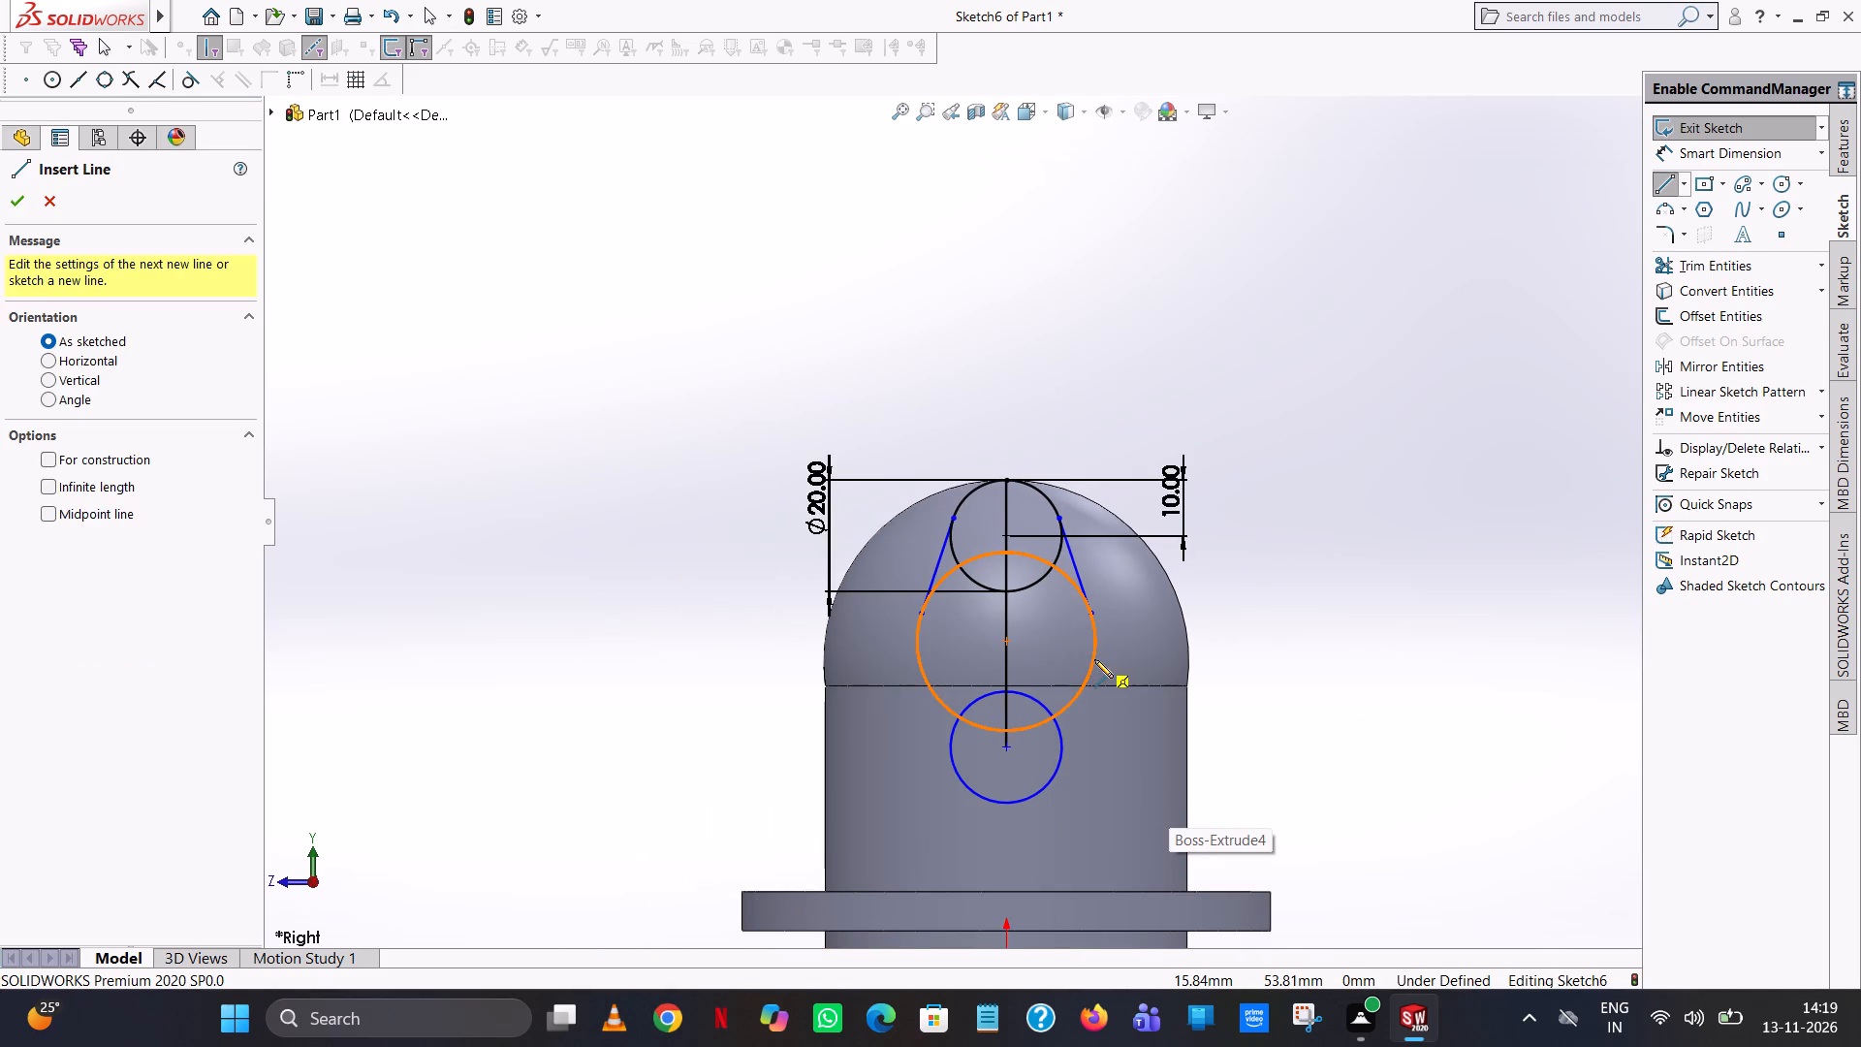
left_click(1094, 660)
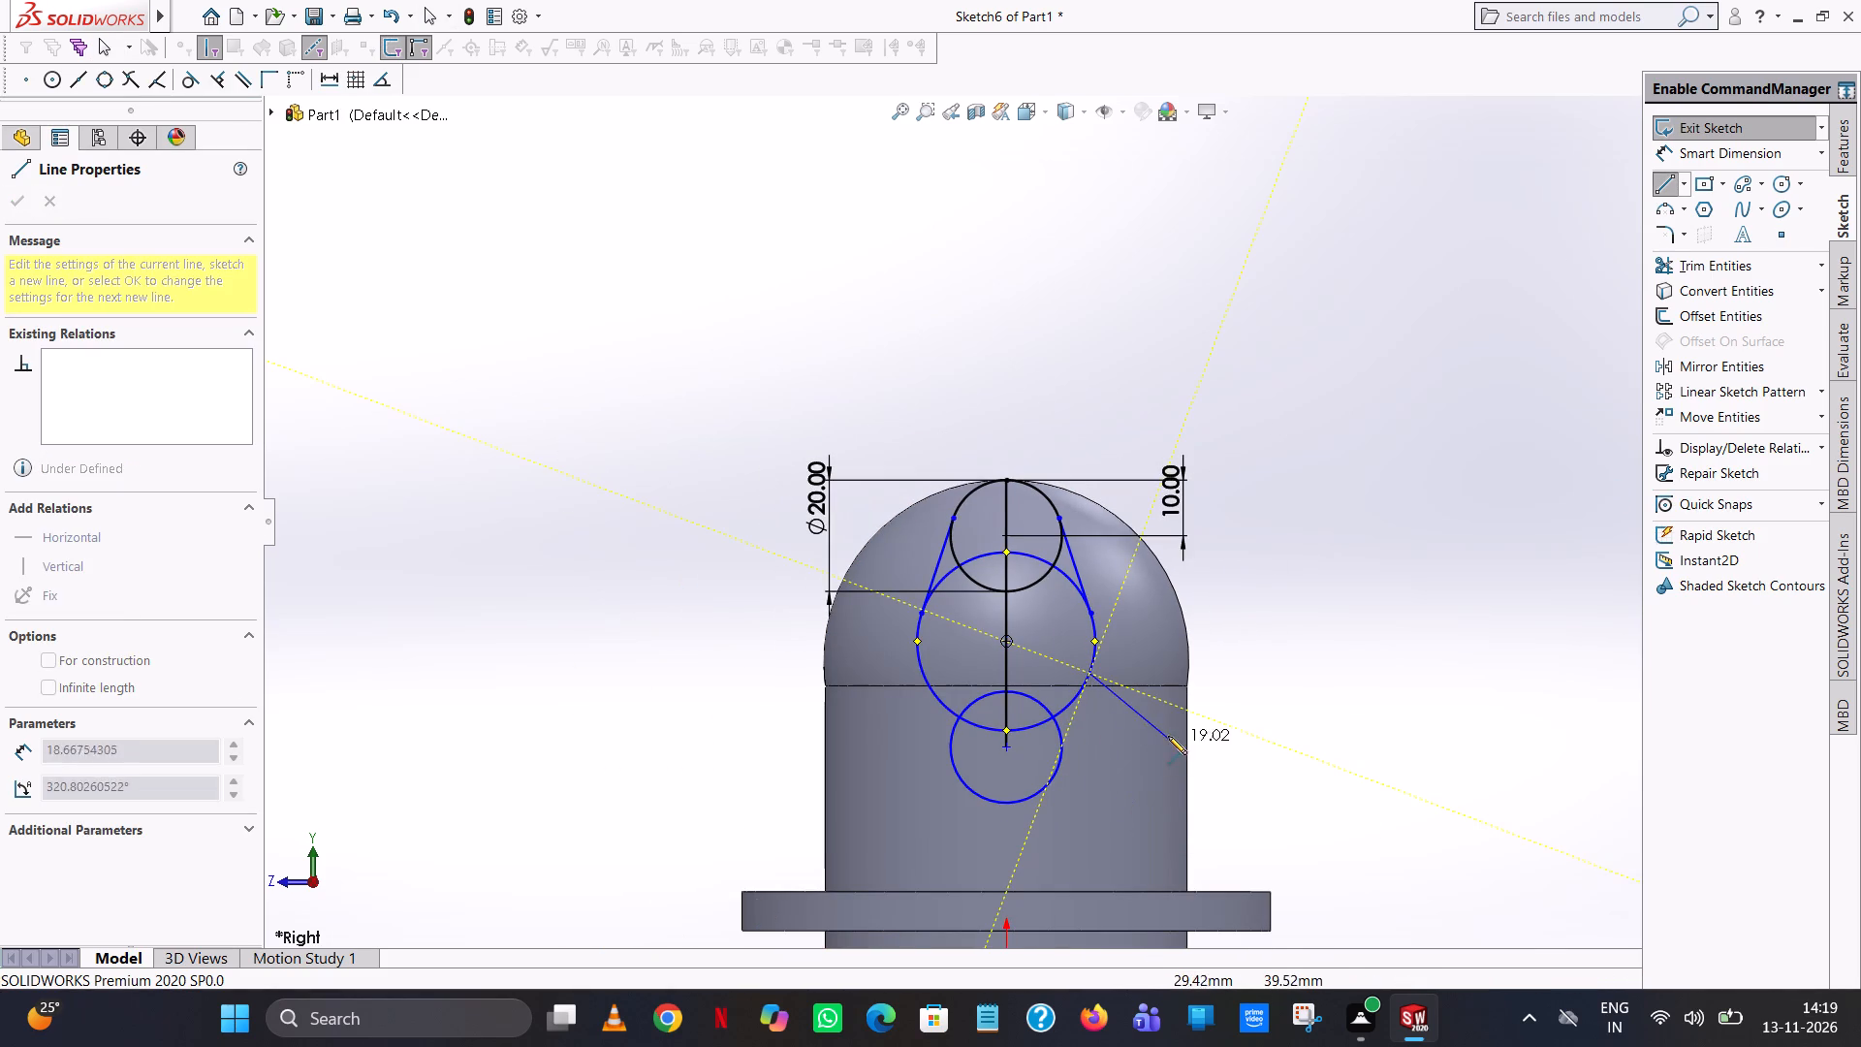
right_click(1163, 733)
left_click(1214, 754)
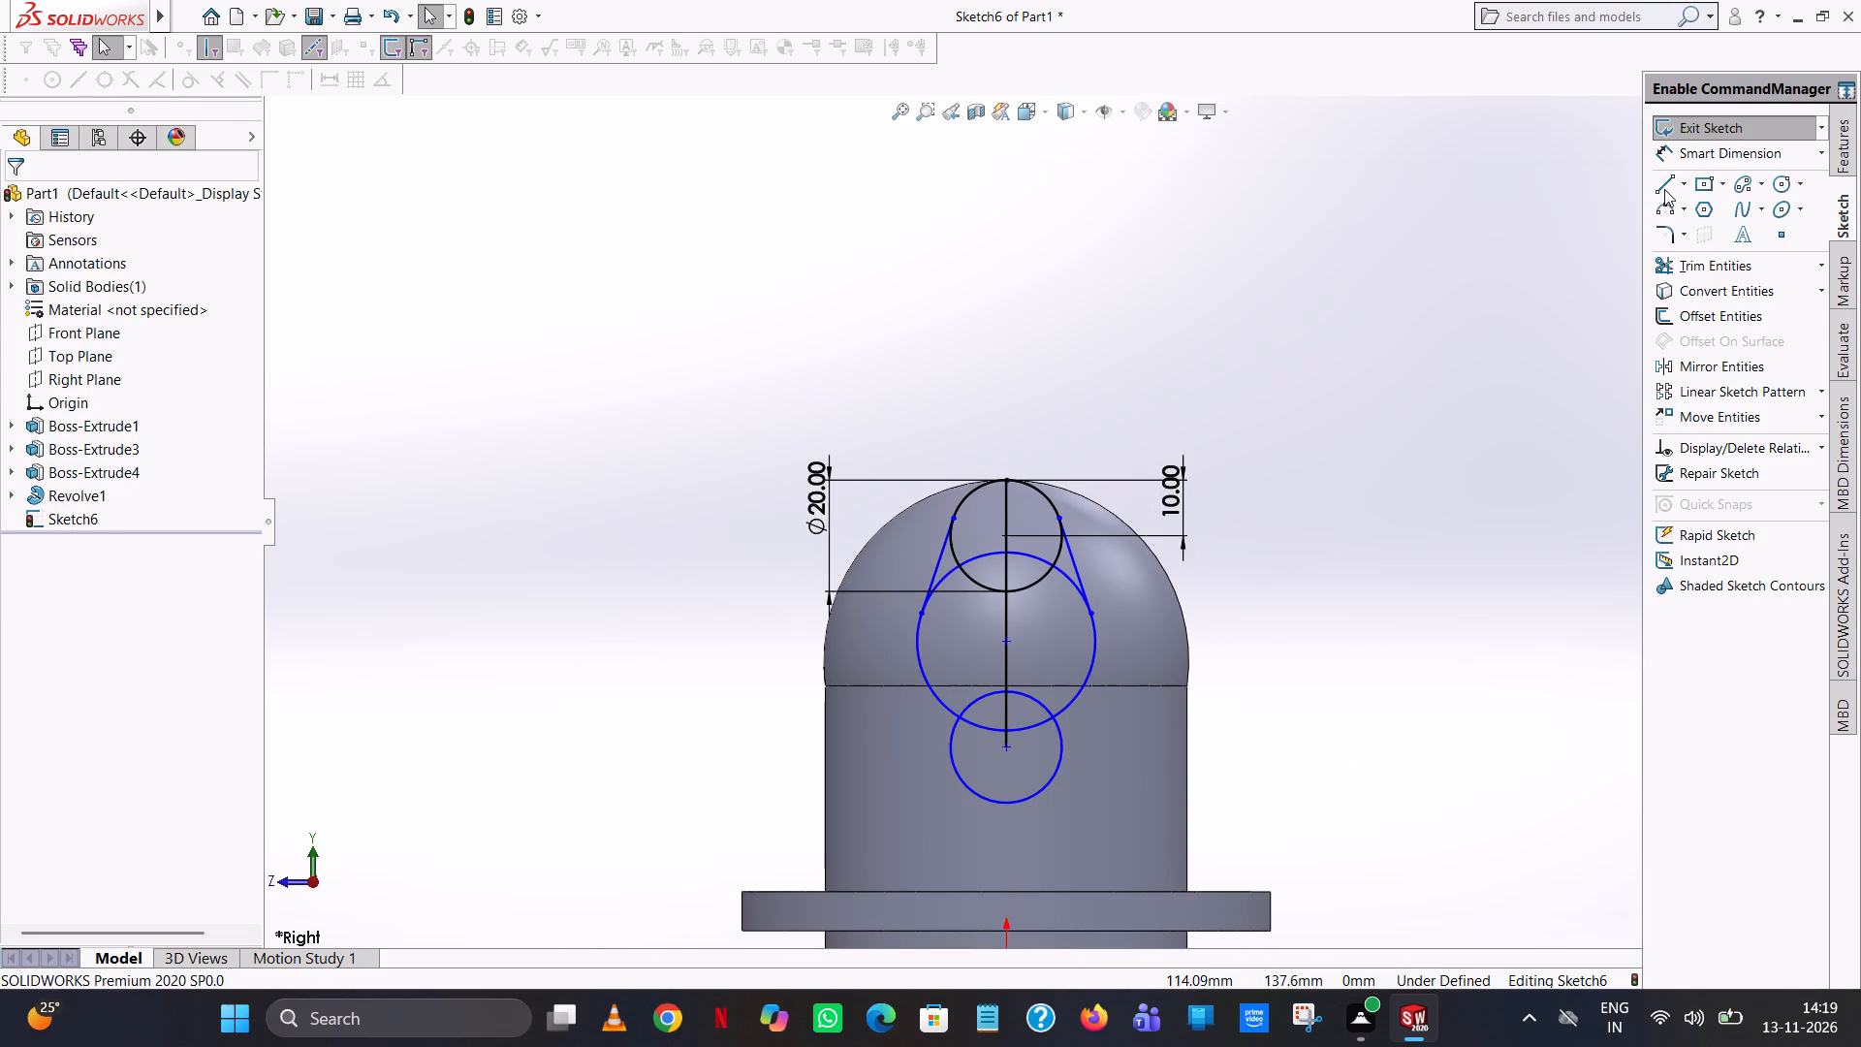
Draw a tangent line about 18 mm long joining the middle circle to the bottom circle on the profile's left side.
left_click(1664, 189)
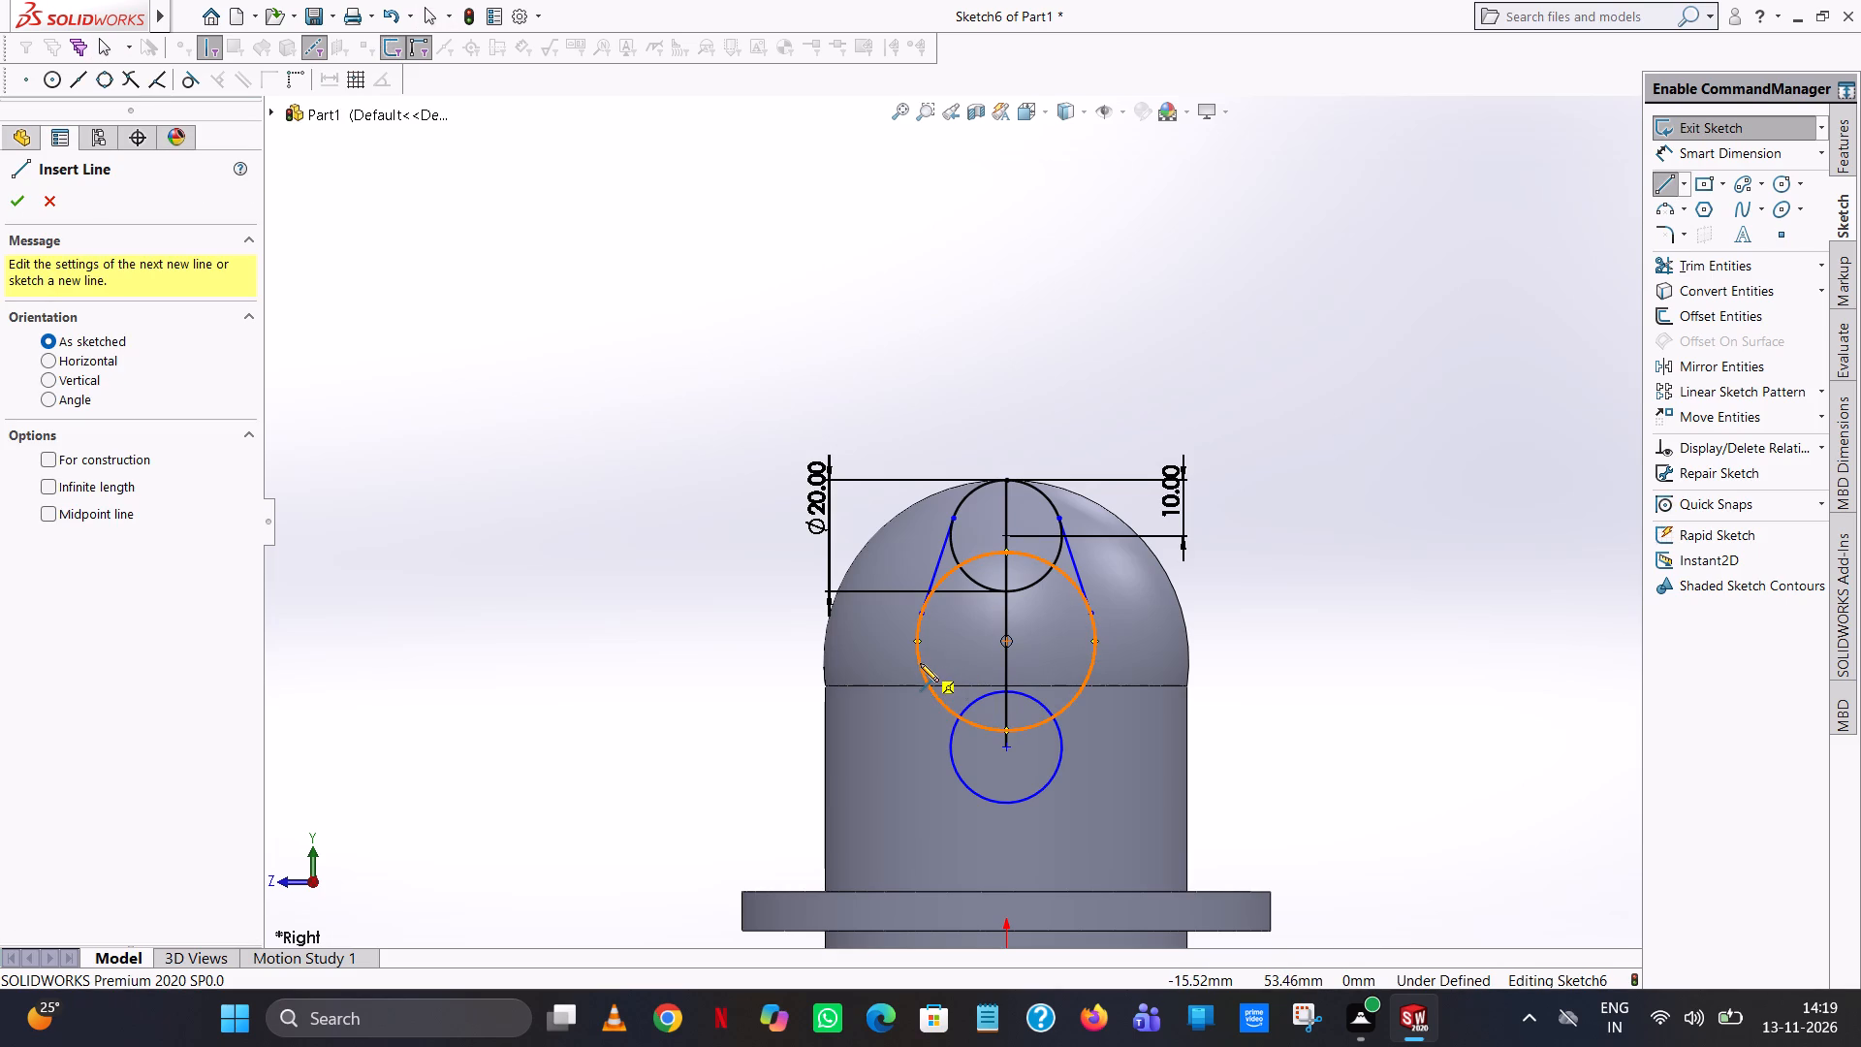
left_click(920, 664)
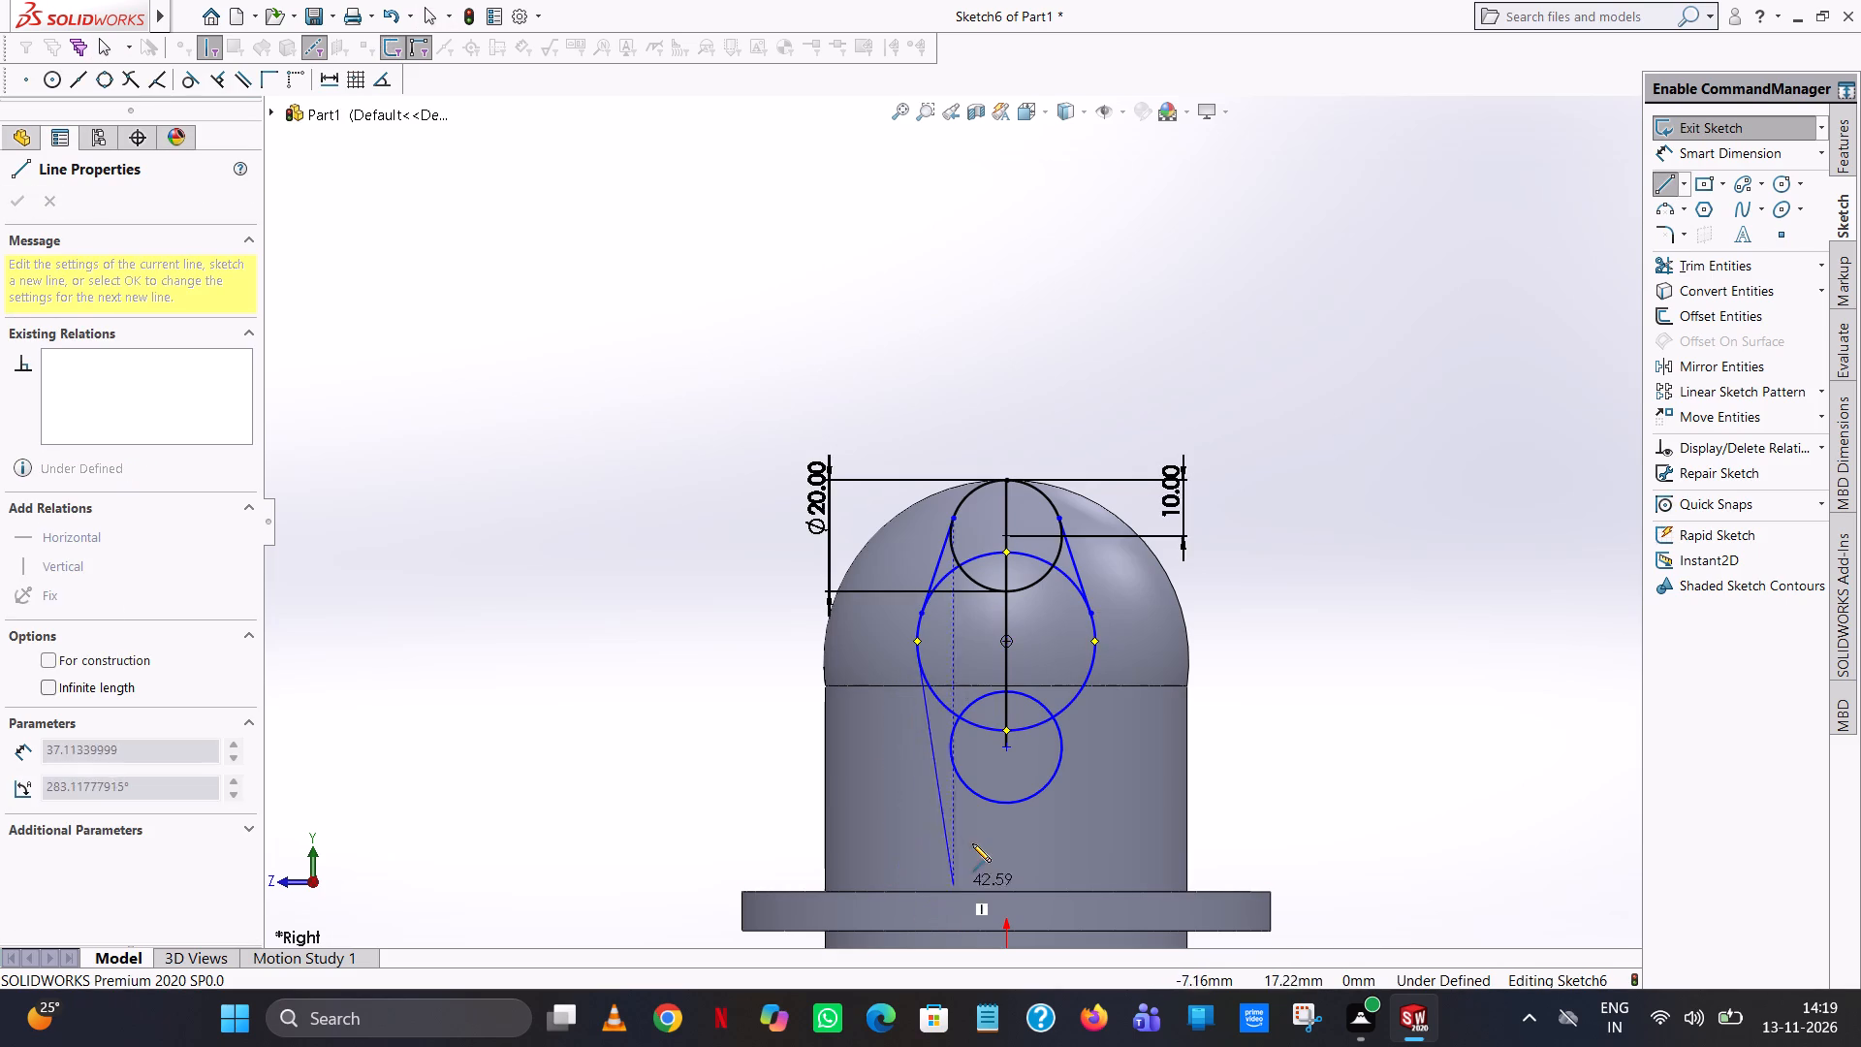
scroll(970, 839, "down", 4)
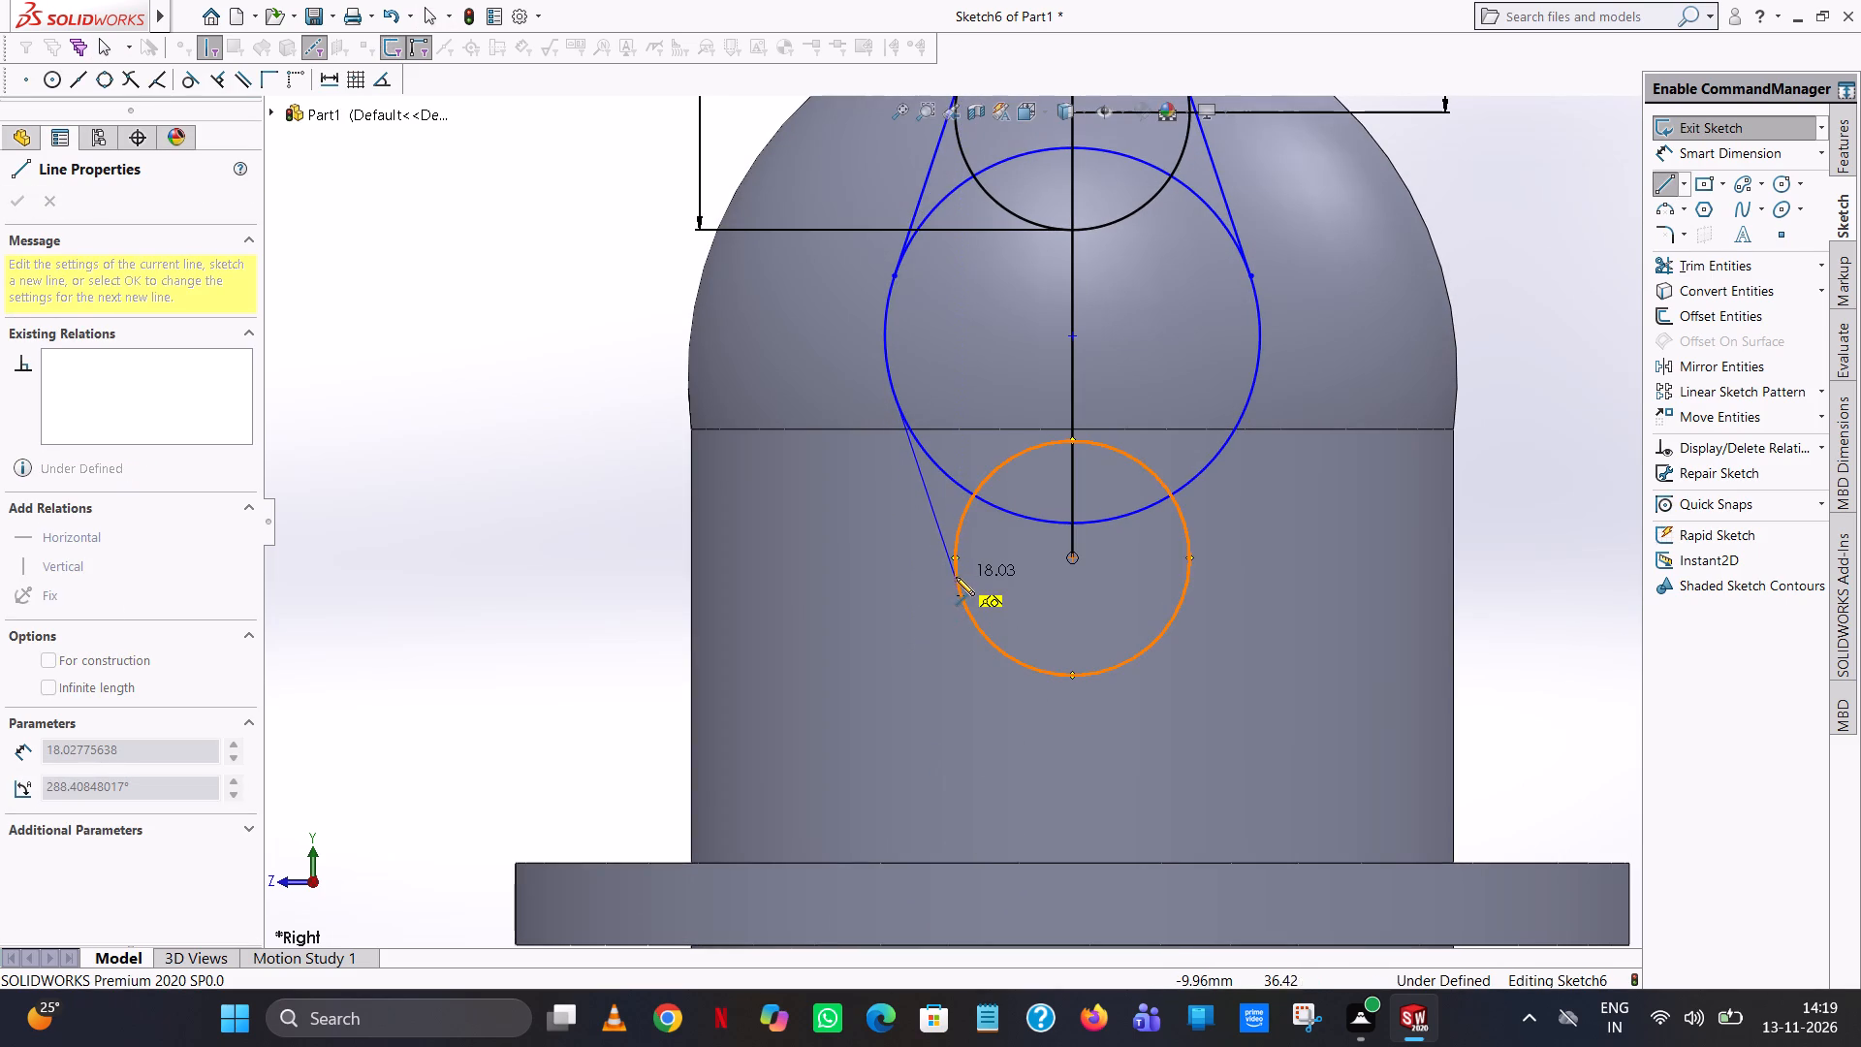
left_click(962, 598)
right_click(962, 598)
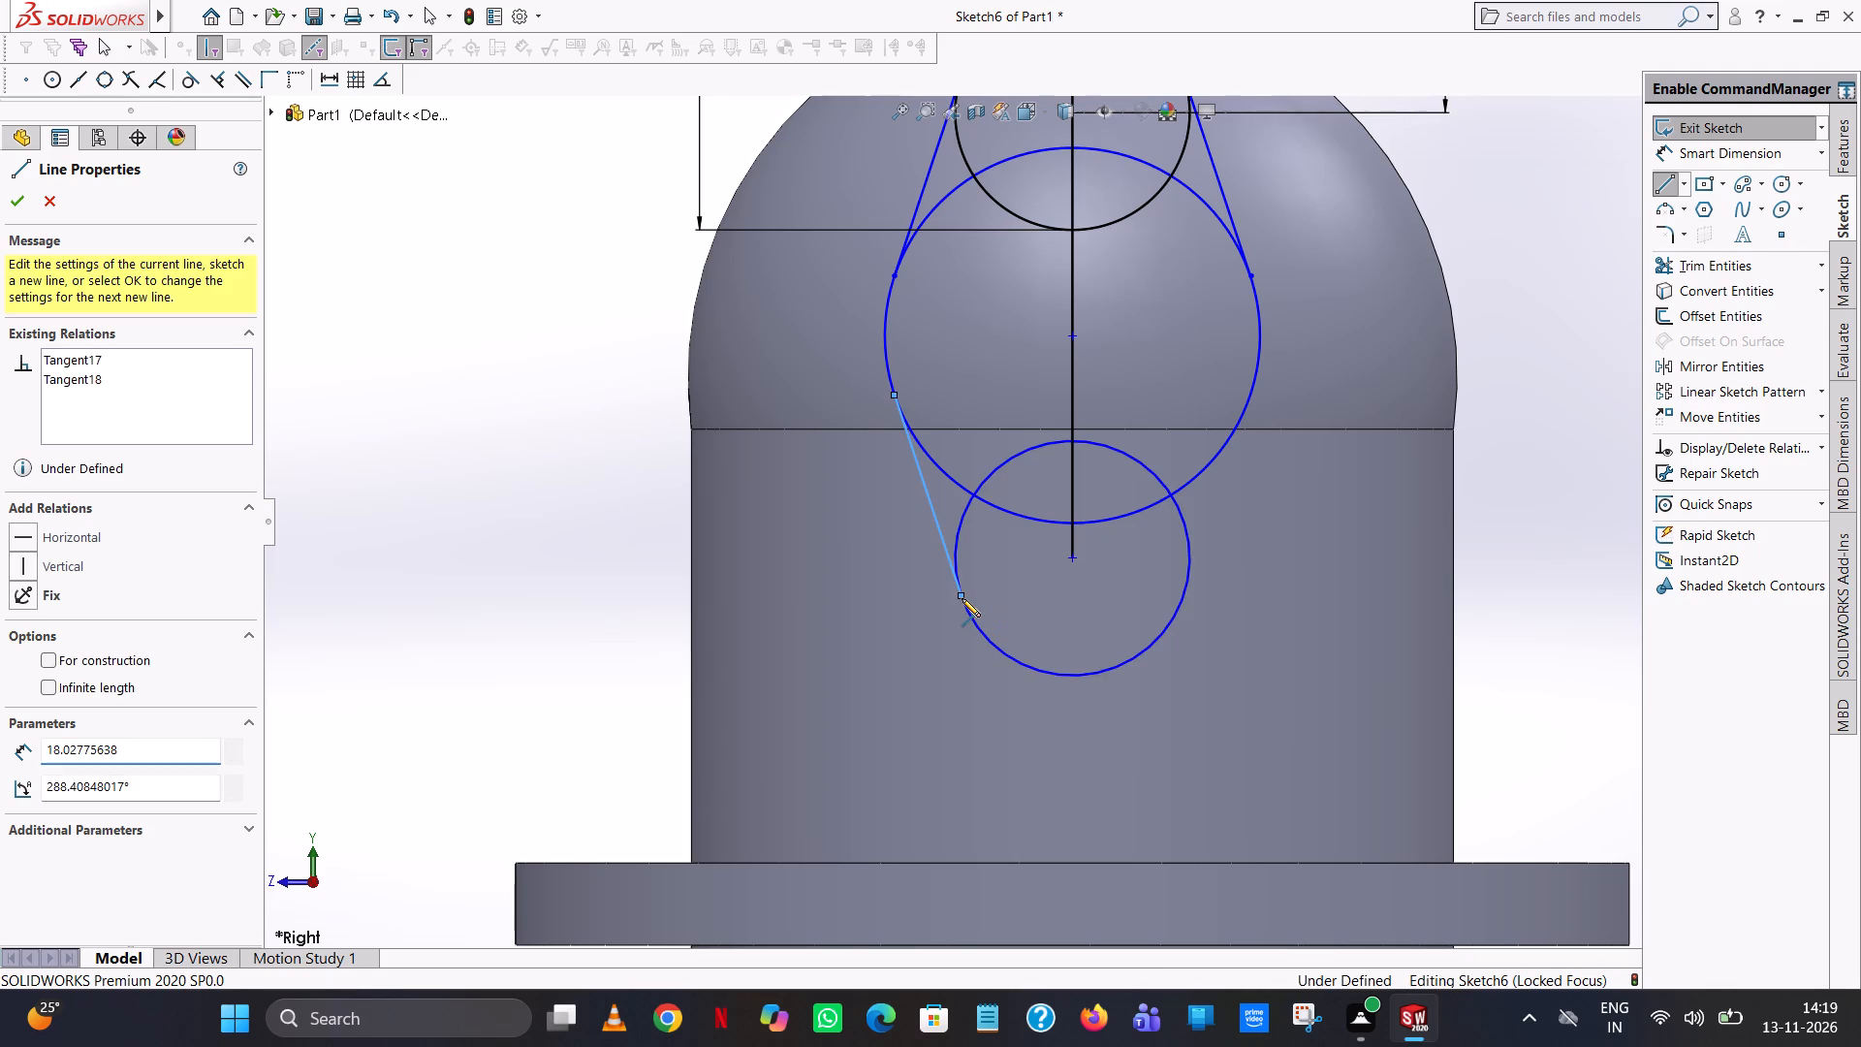
left_click(1029, 621)
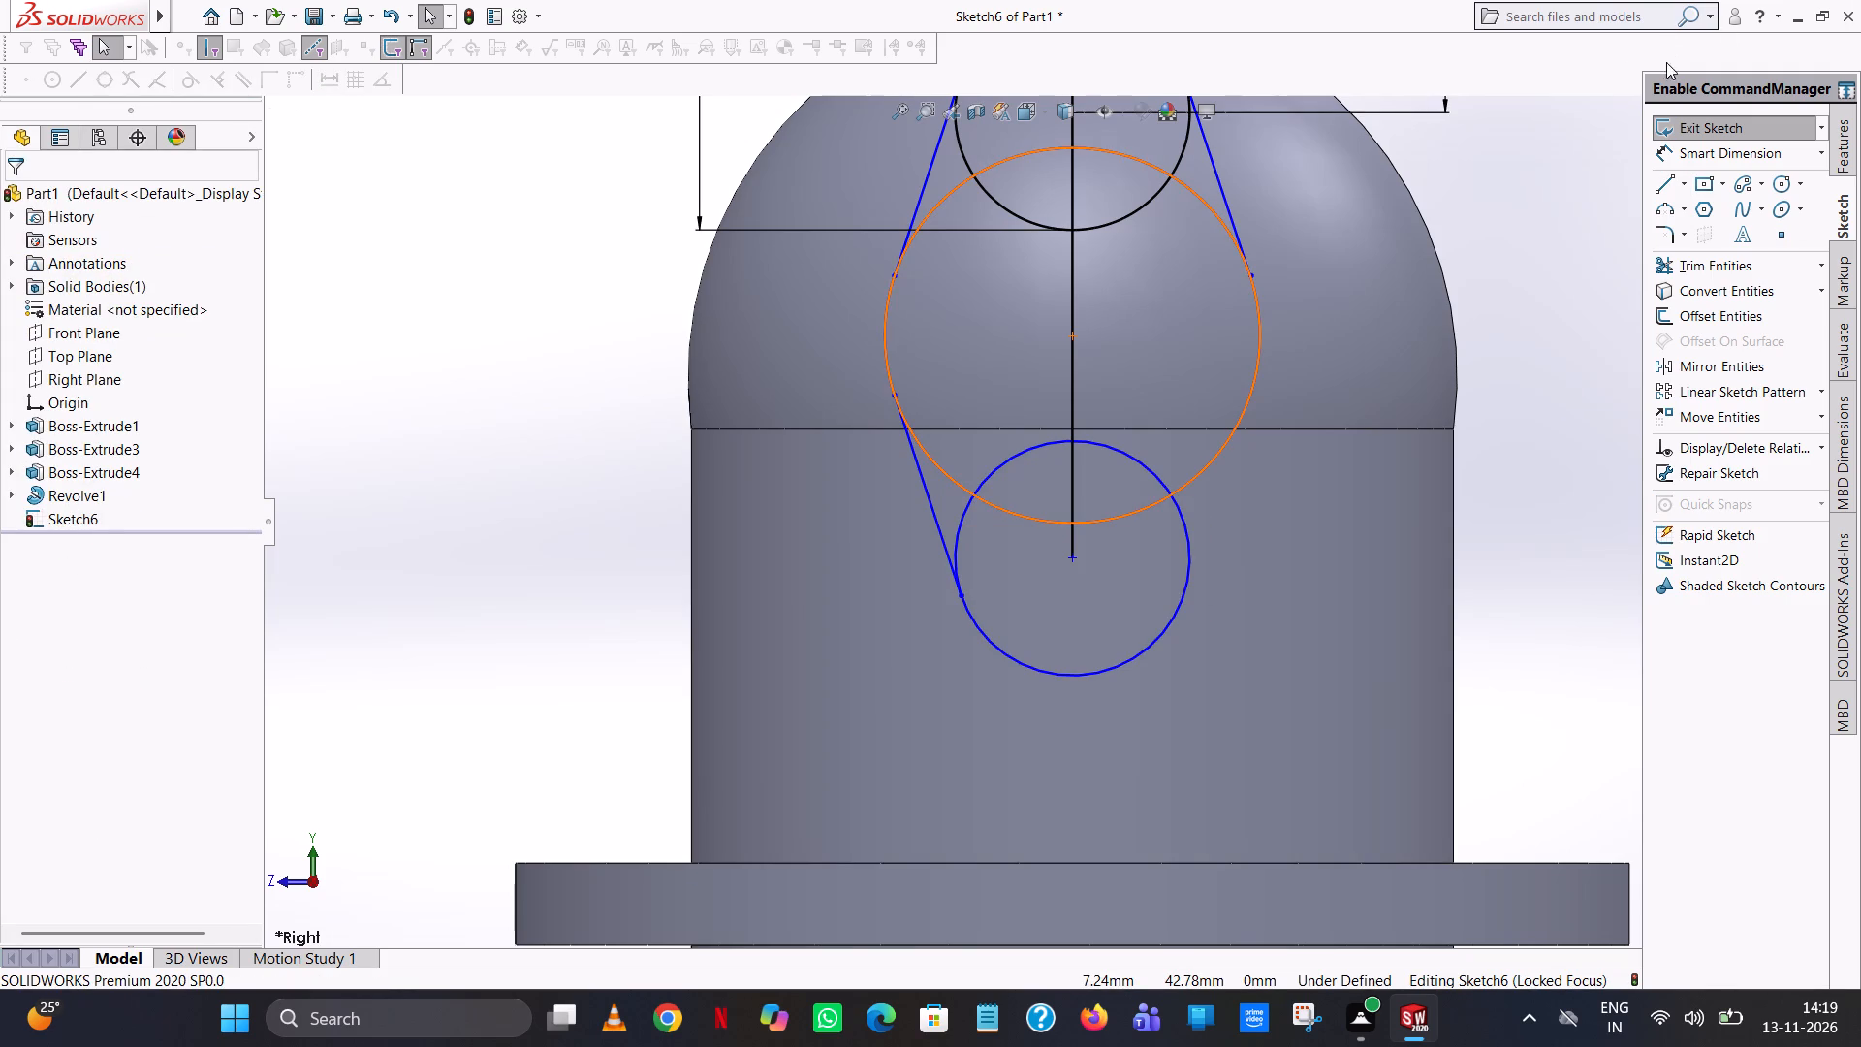
Draw a tangent line about 18 mm long joining the middle circle to the bottom circle on the profile's right side.
left_click(1663, 178)
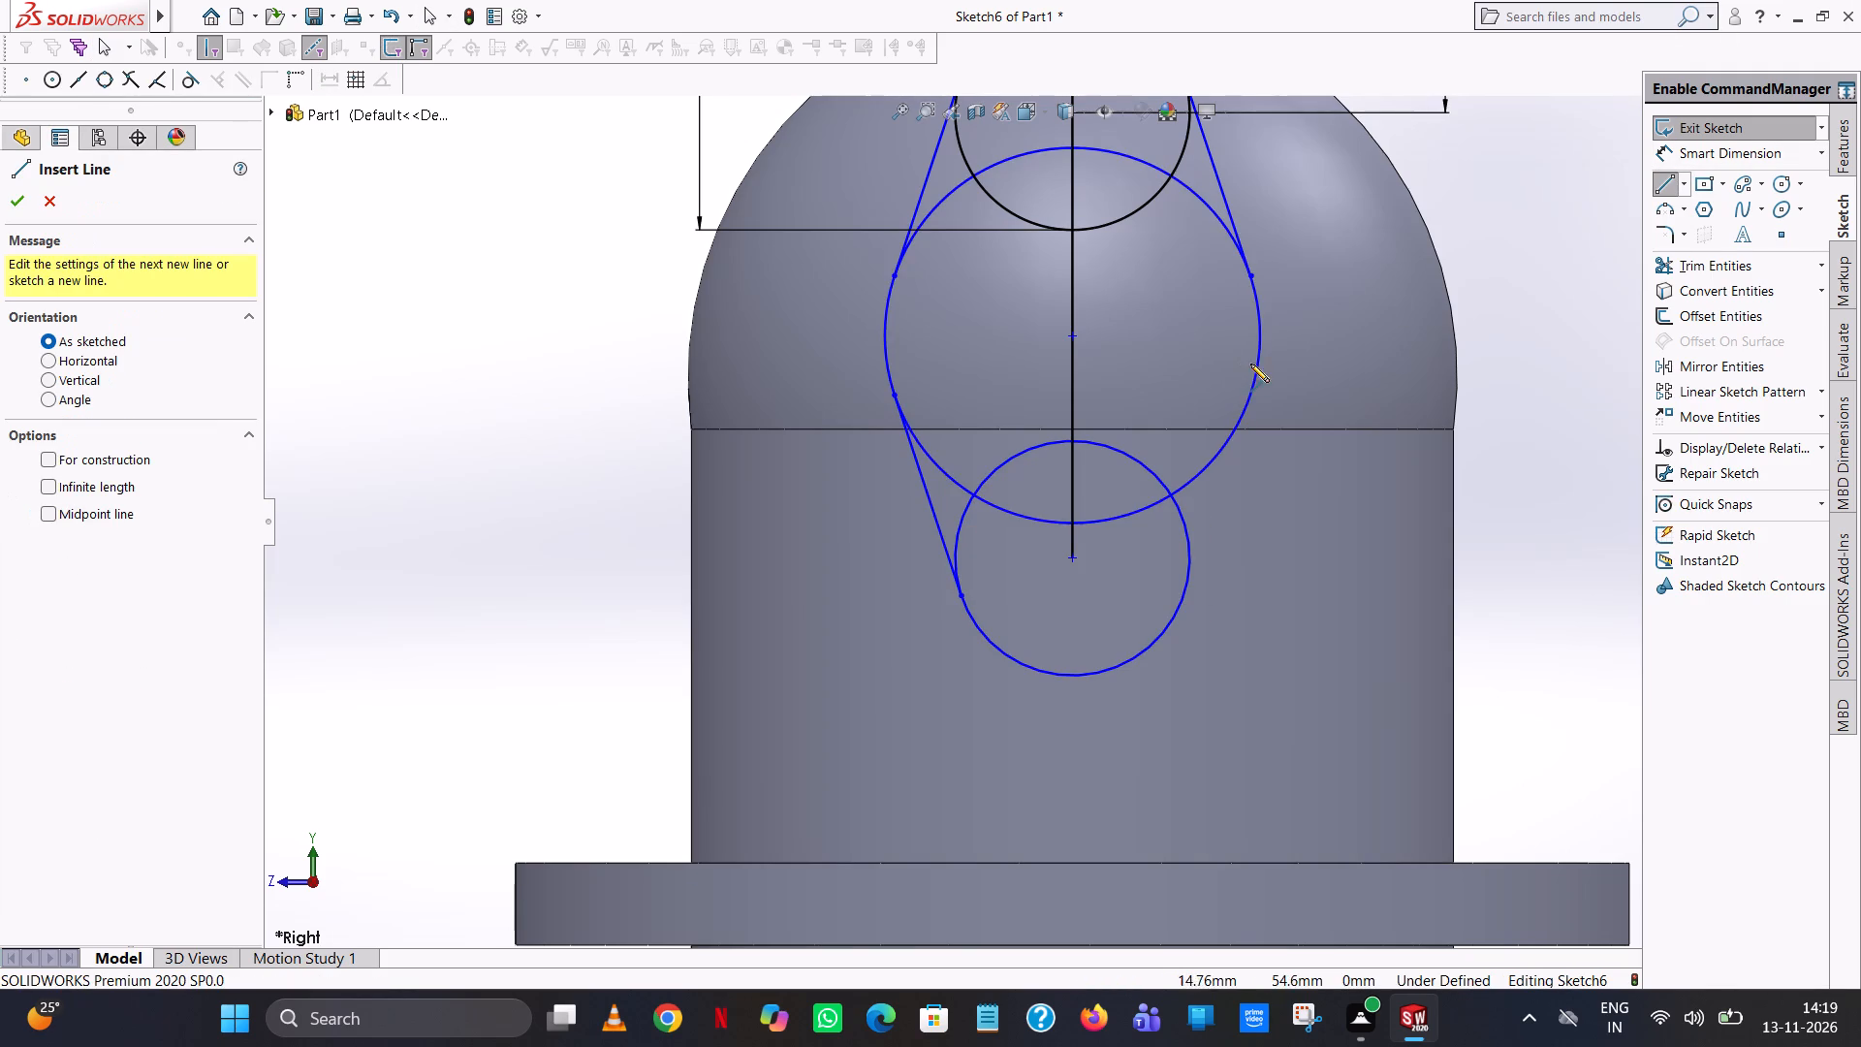
left_click(1258, 370)
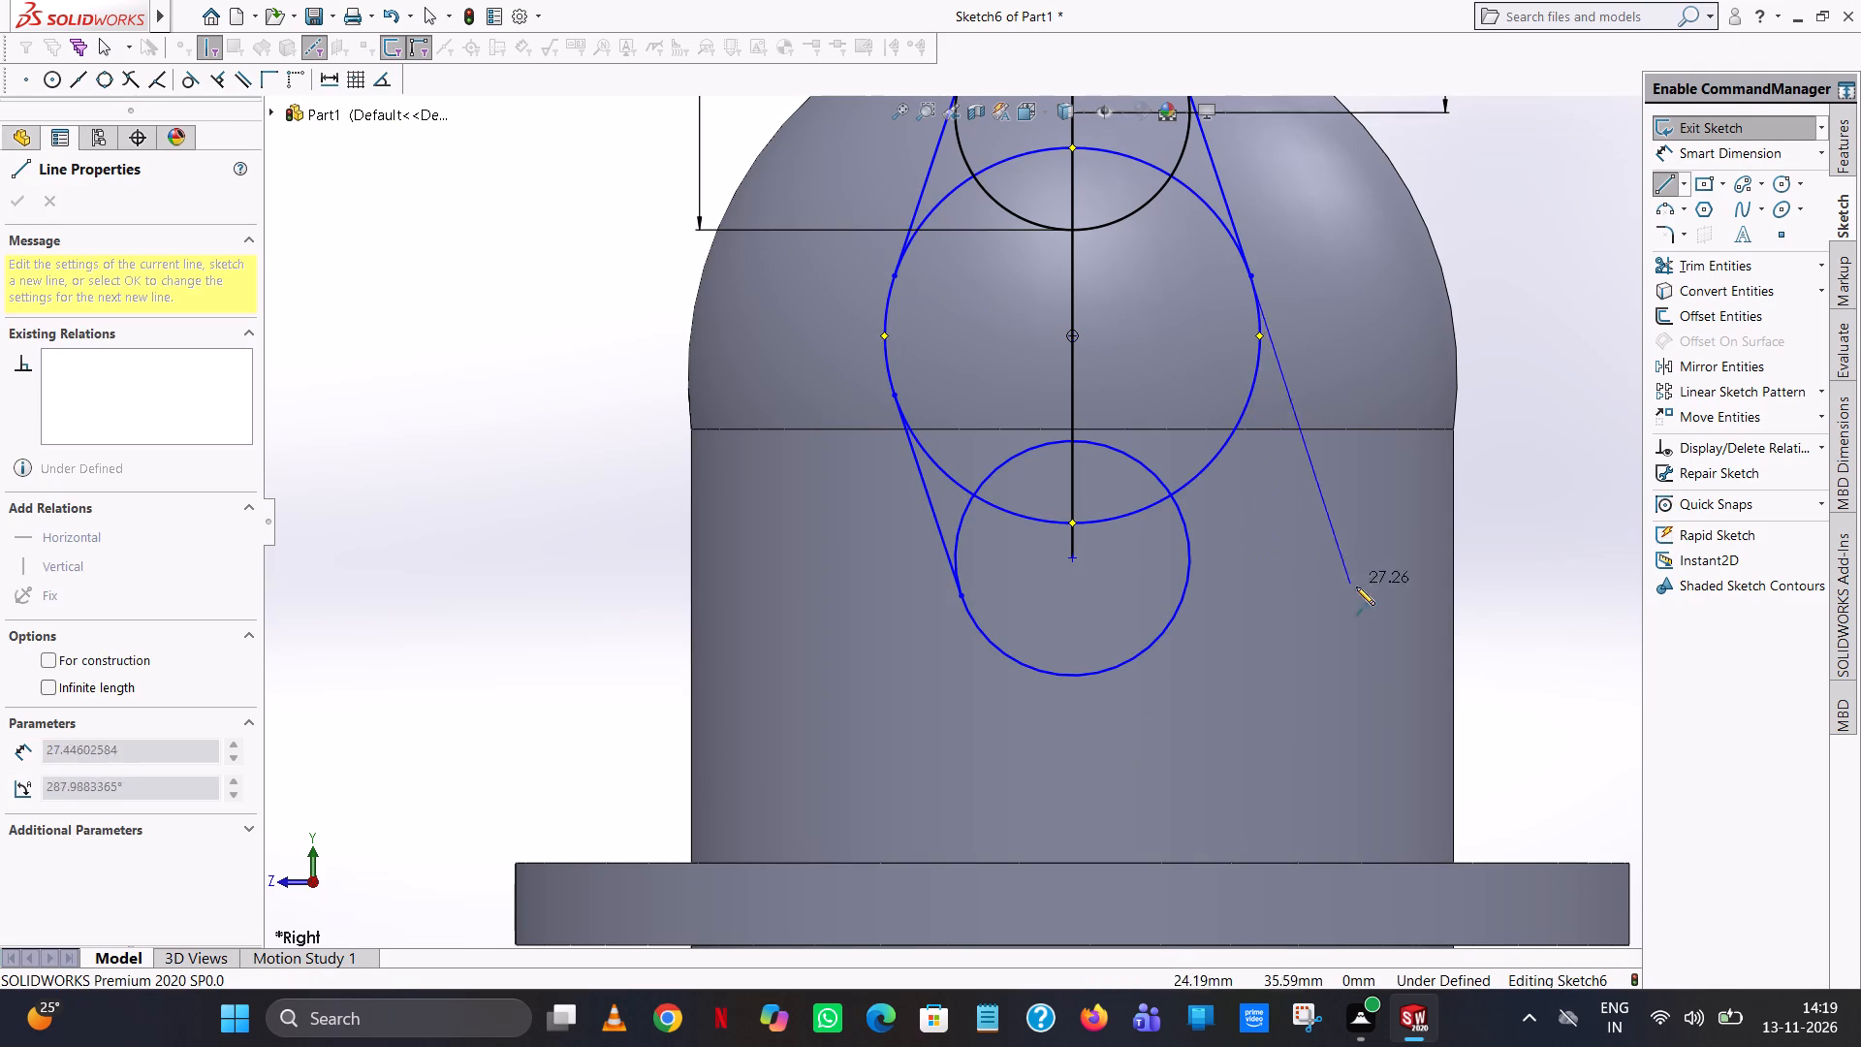
left_click(1185, 592)
right_click(1185, 592)
left_click(1277, 602)
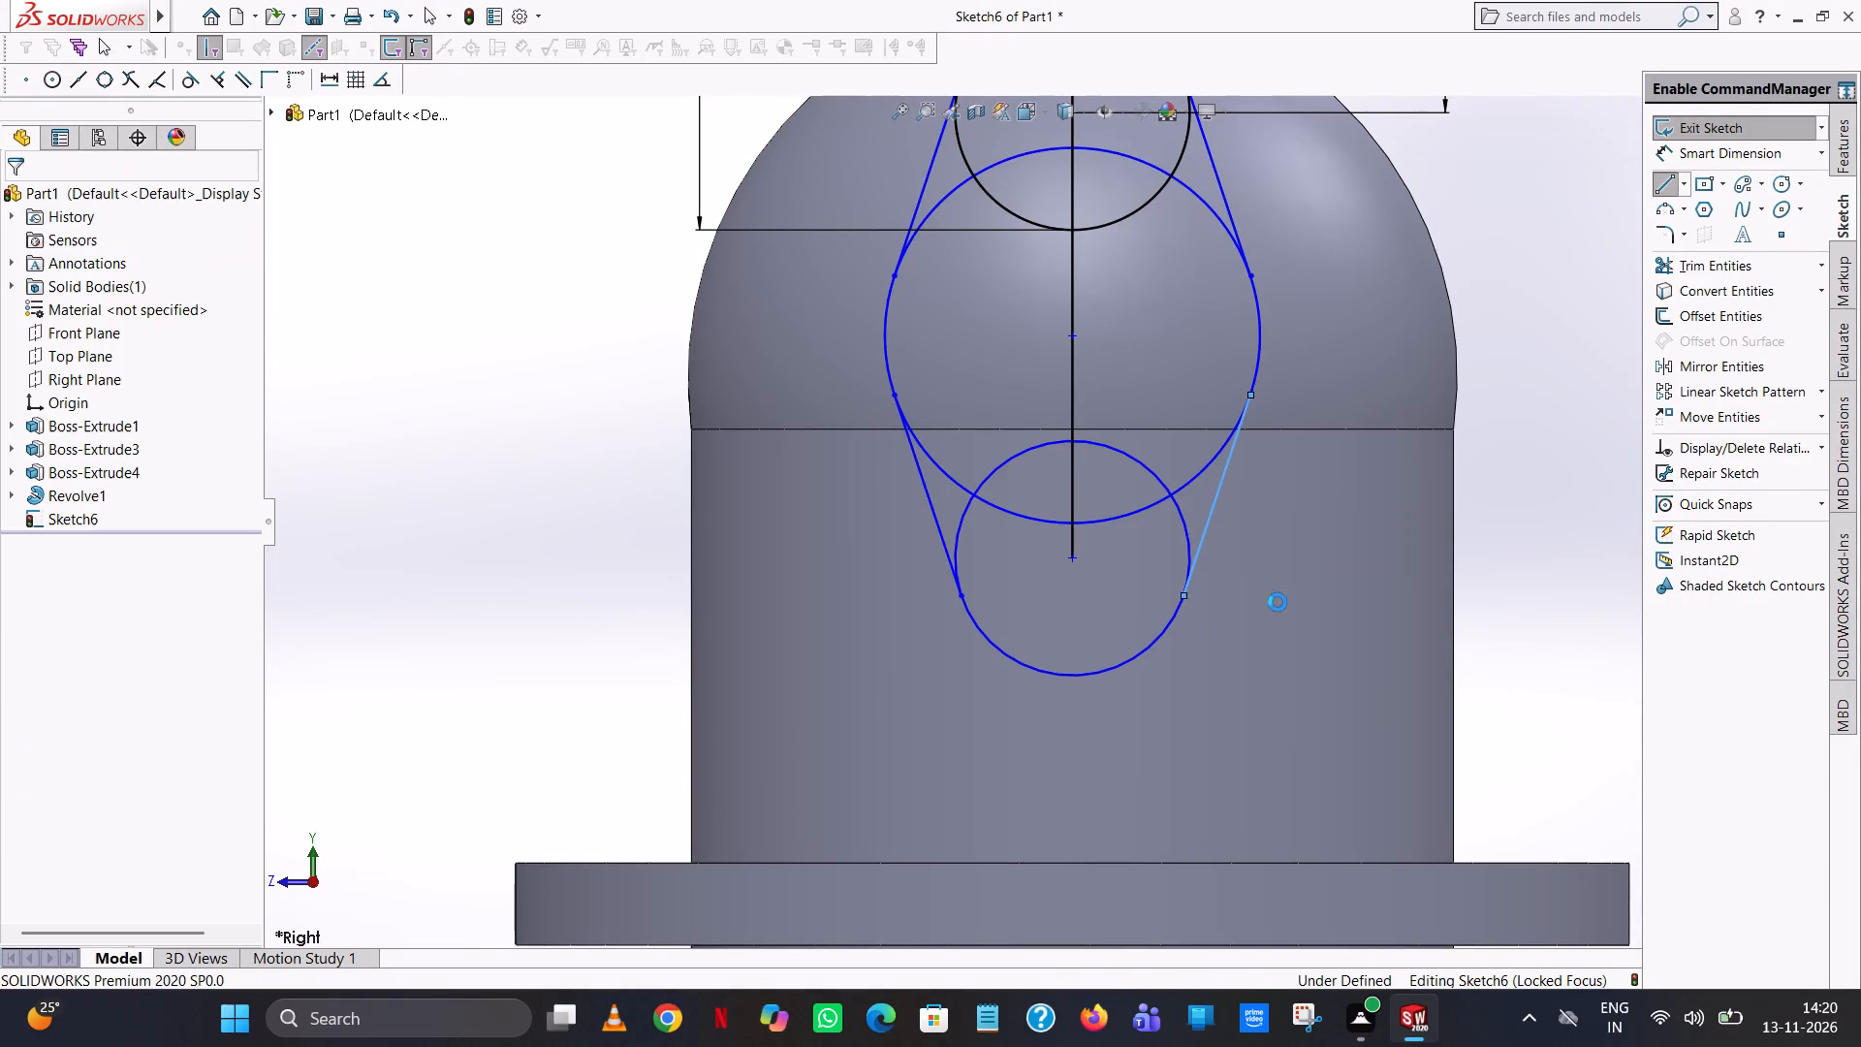
Trim away the overlapping inner arcs of the middle and bottom circles and the vertical centre line below the top circle.
left_click(1719, 259)
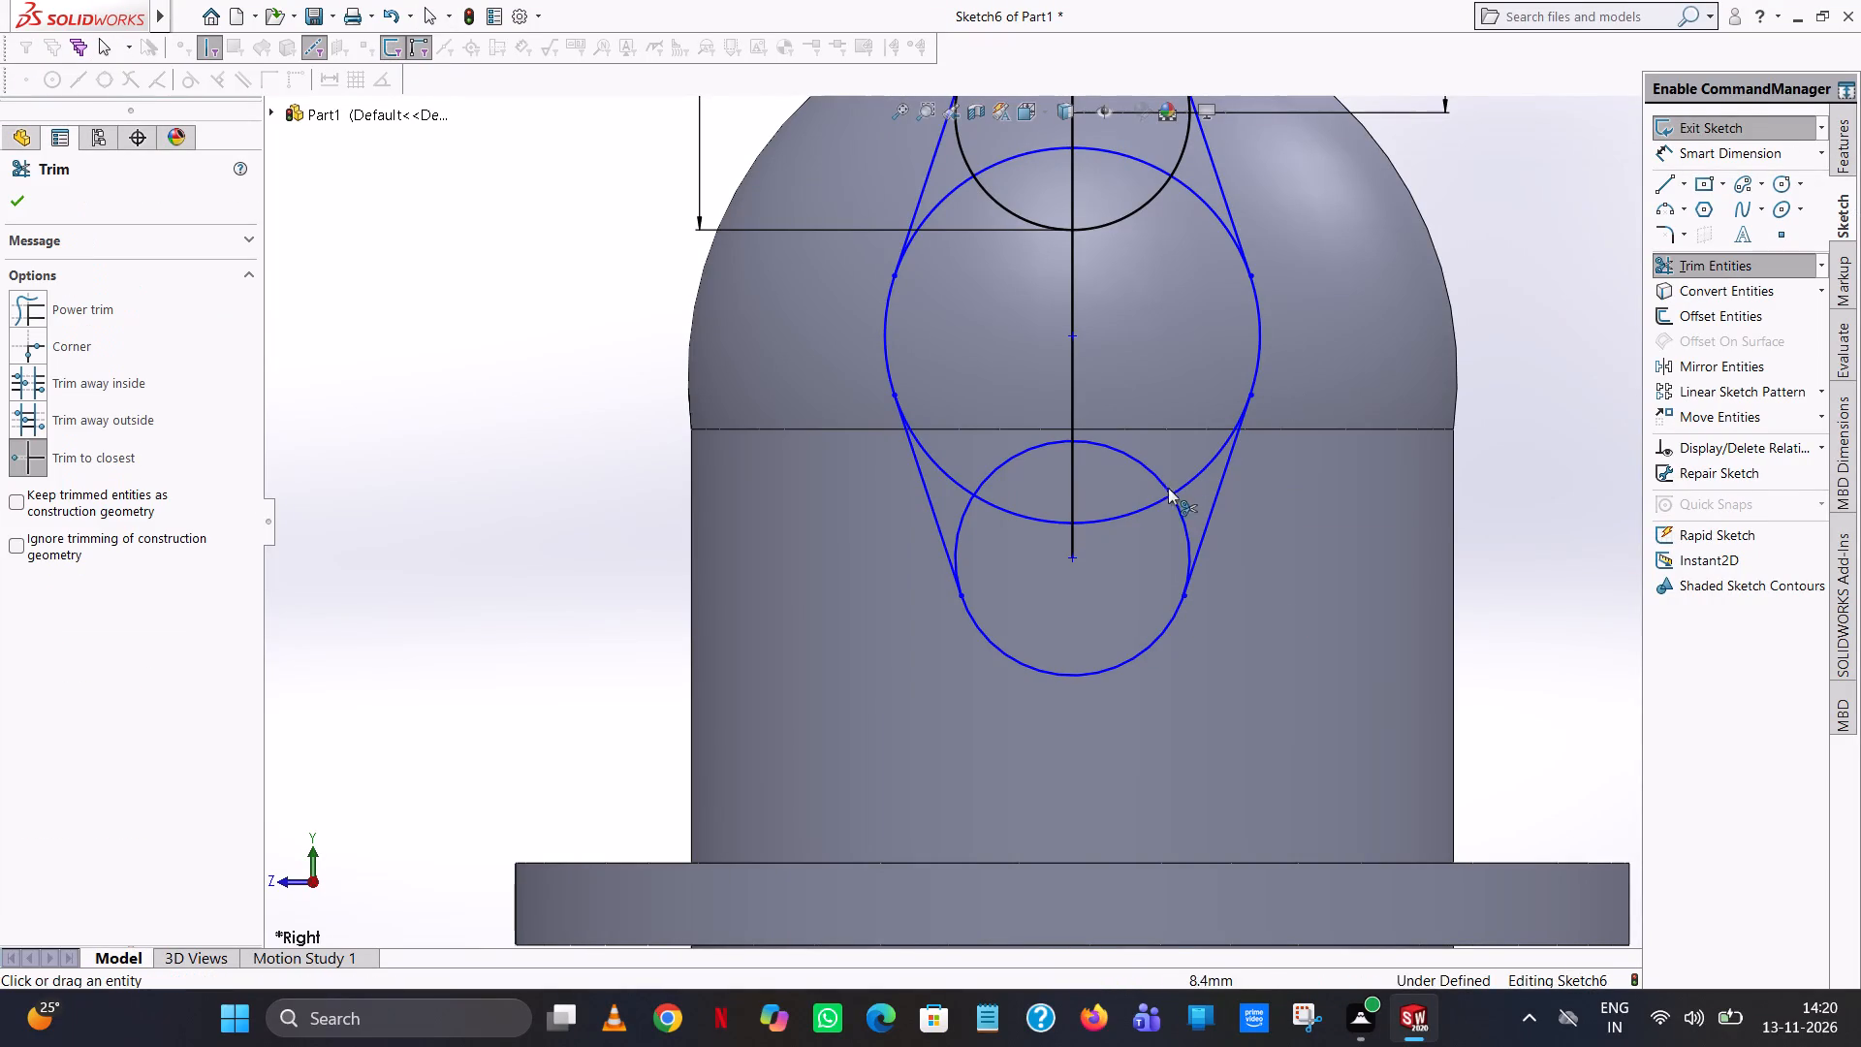
left_click(1168, 498)
triple_click(1170, 494)
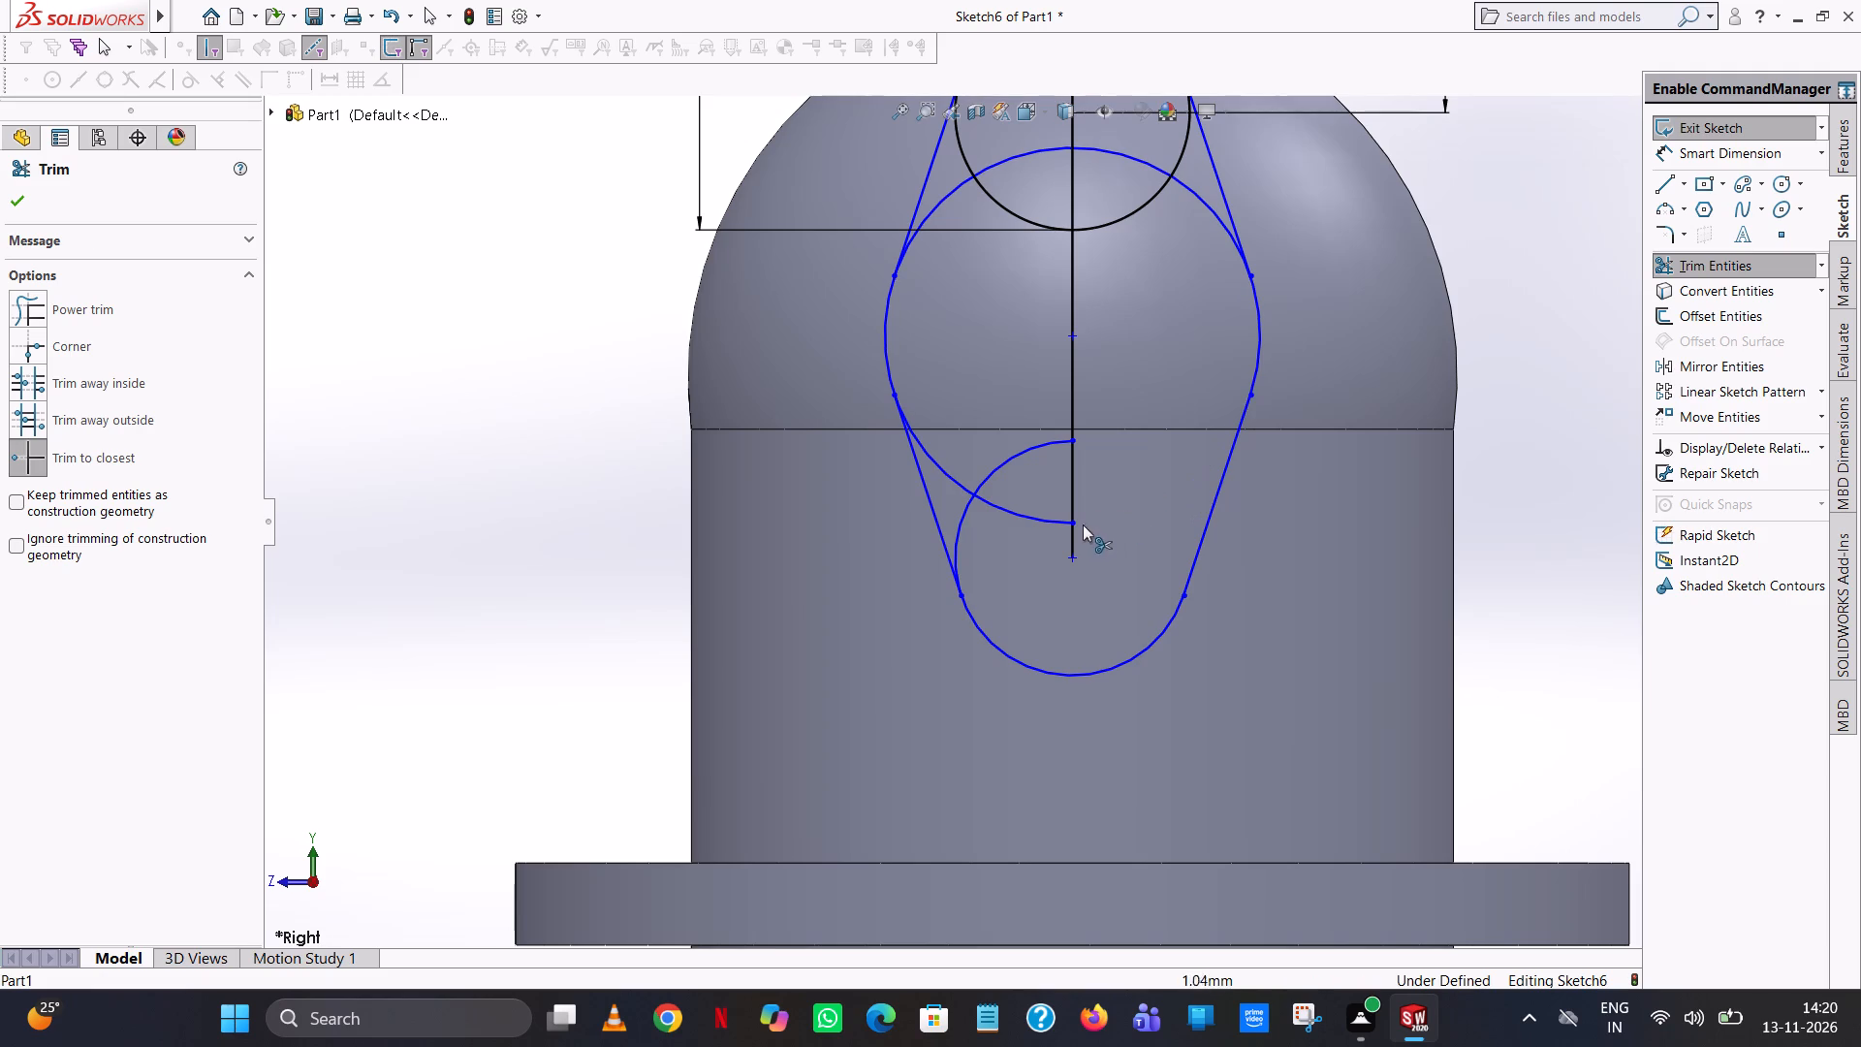
left_click(1070, 529)
left_click(1060, 517)
left_click(1036, 523)
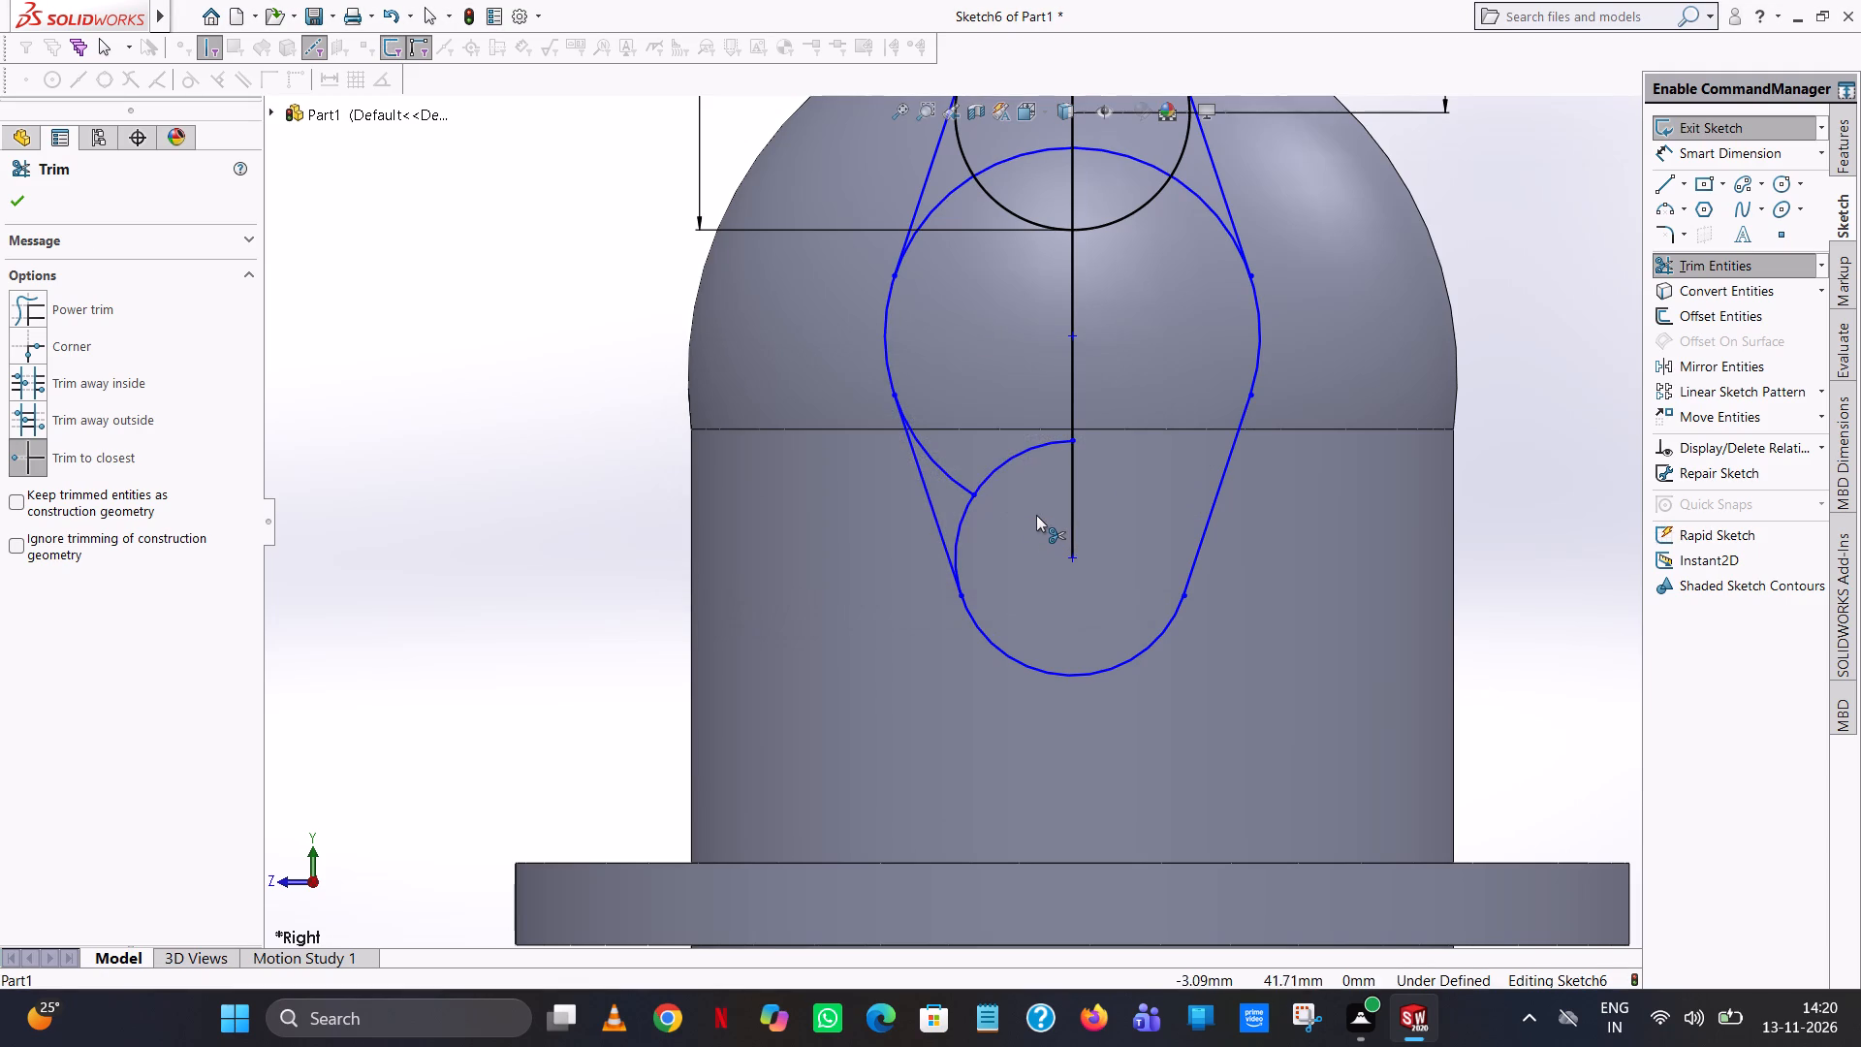
left_click(978, 483)
left_click(966, 486)
left_click(974, 498)
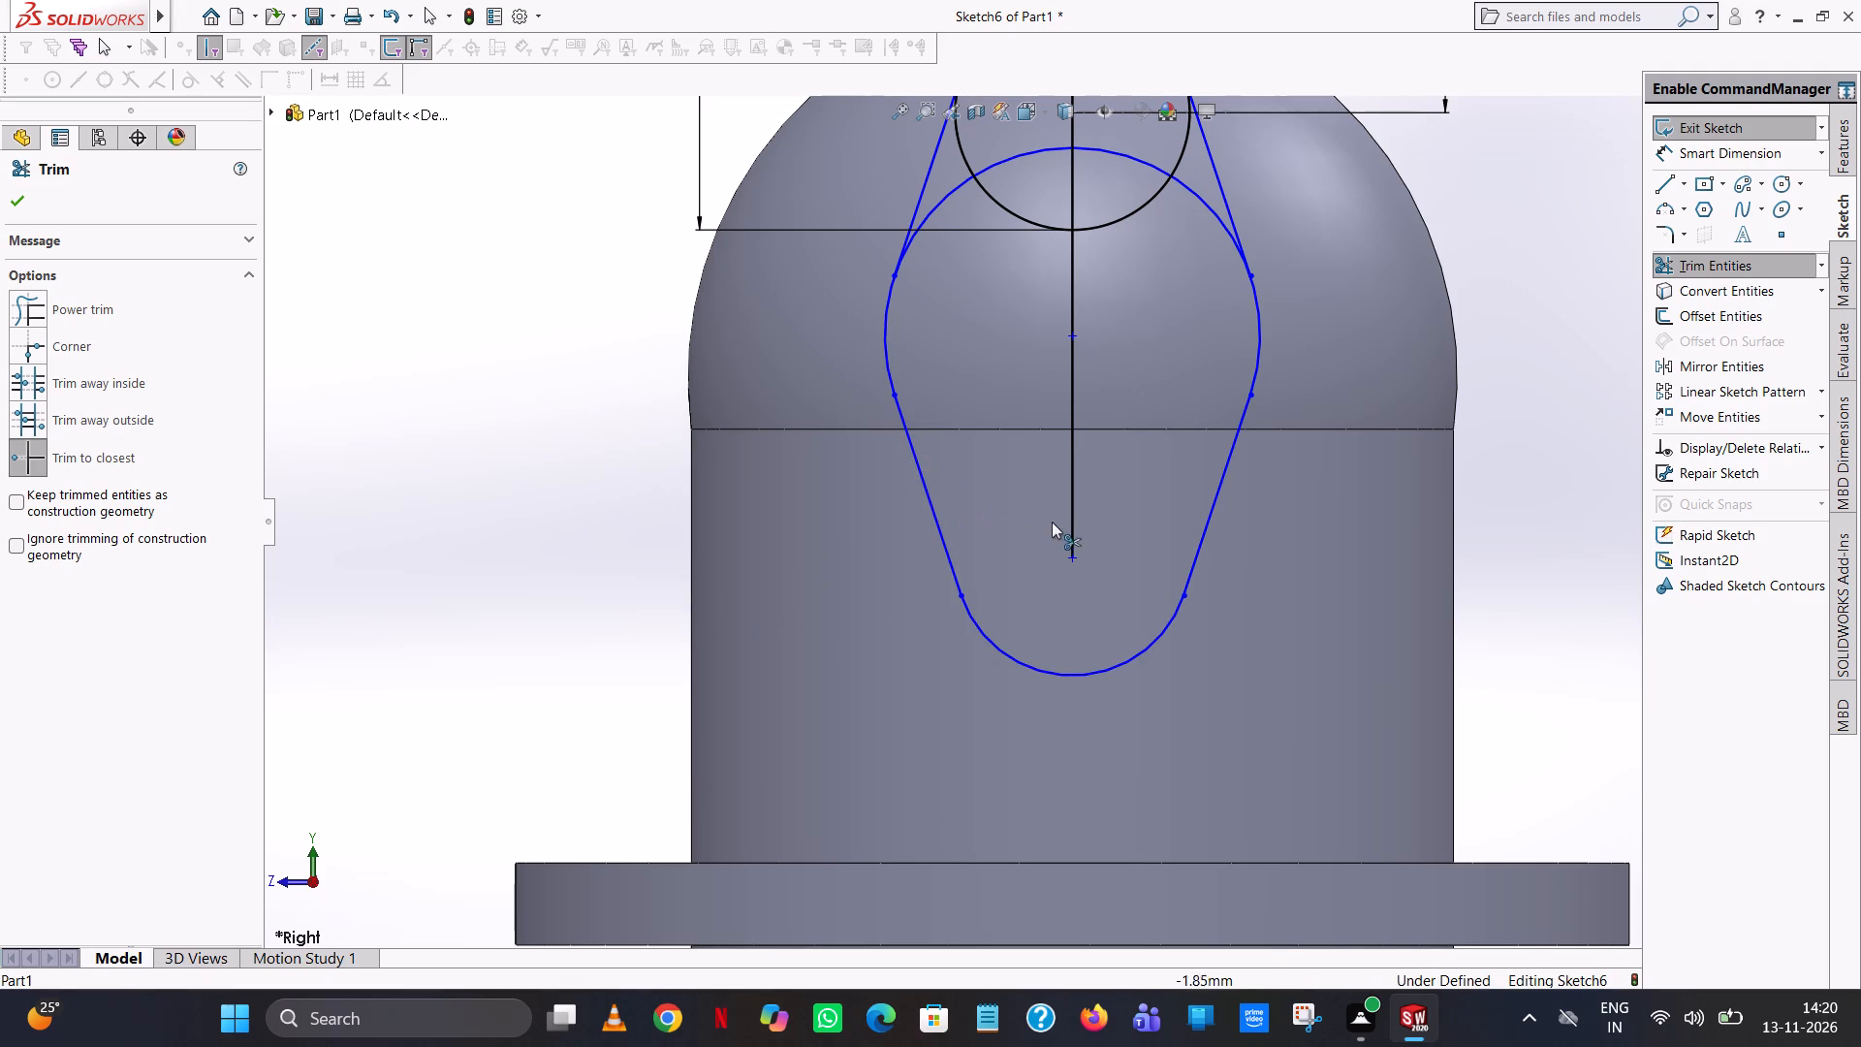
left_click(1072, 519)
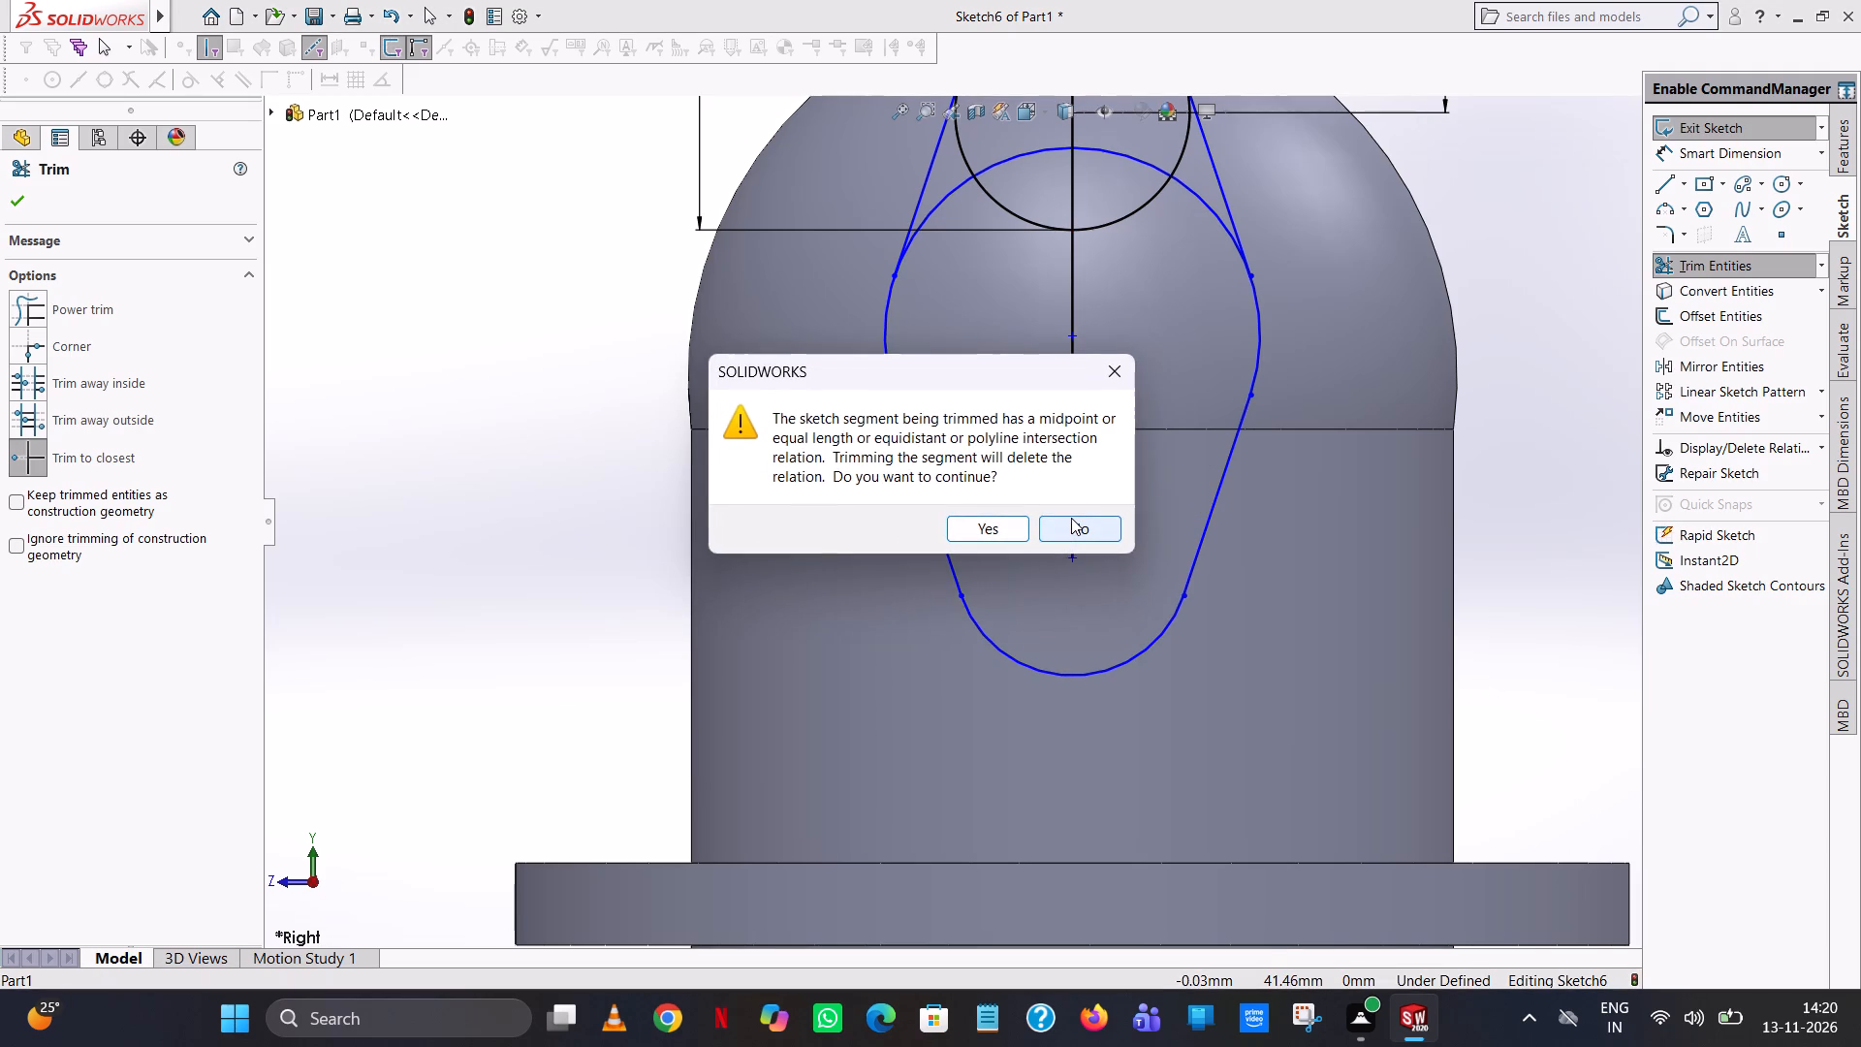
left_click(950, 527)
Trim away the overlapping inner arcs of the top and middle circles and the vertical line remaining inside the top circle.
scroll(1107, 332, "up", 1)
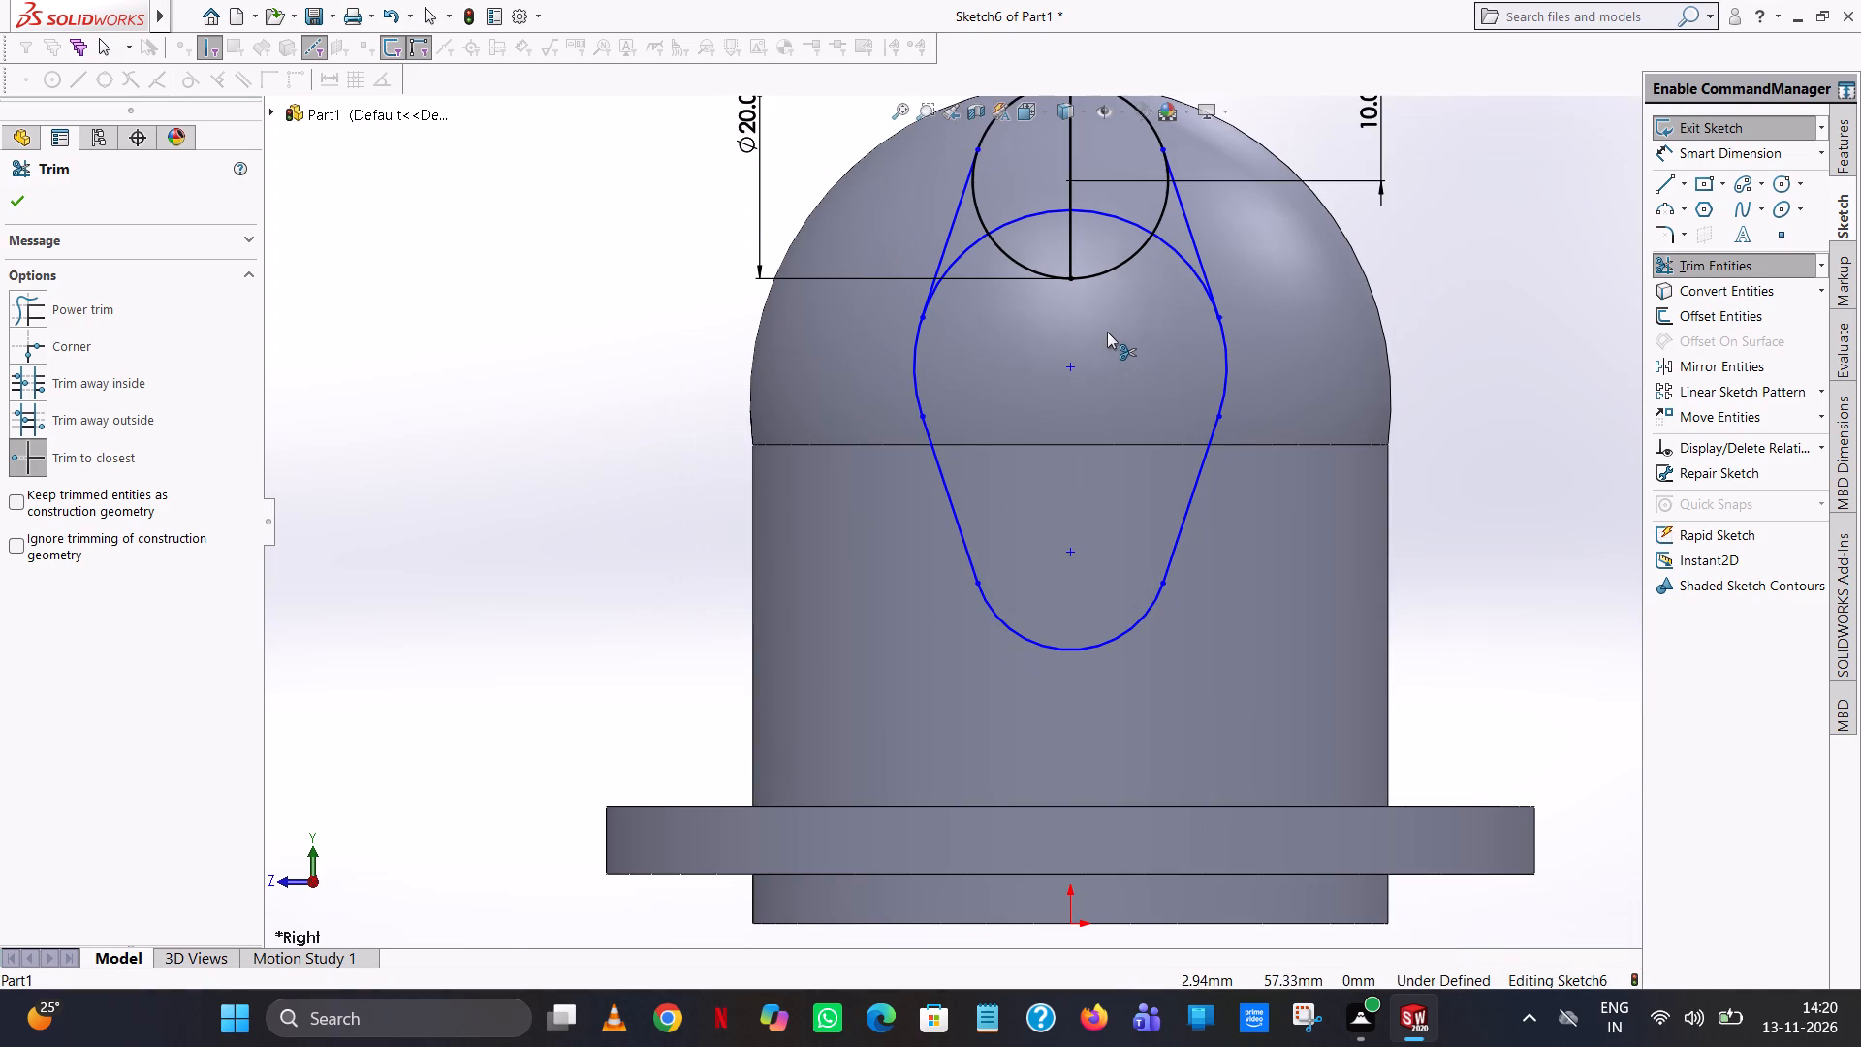
left_click(1107, 270)
left_click(1123, 215)
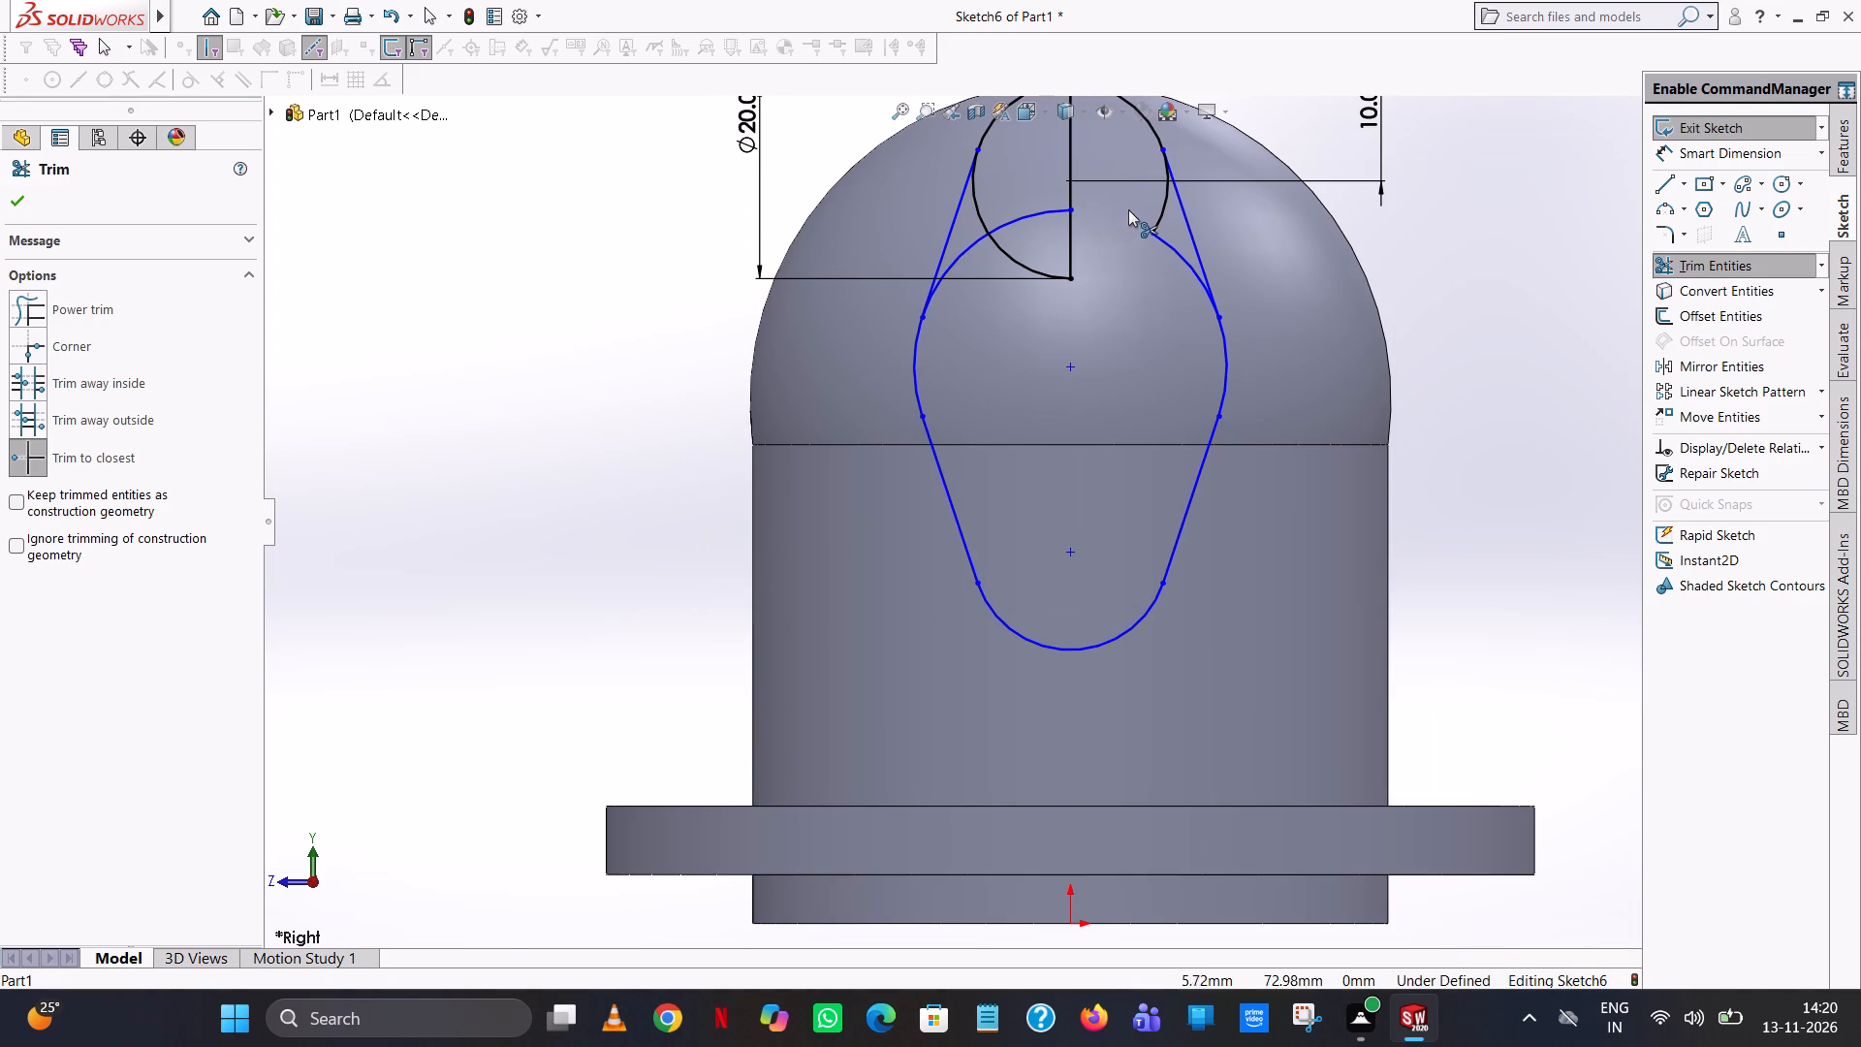
left_click(1167, 201)
left_click(1172, 246)
left_click(1073, 227)
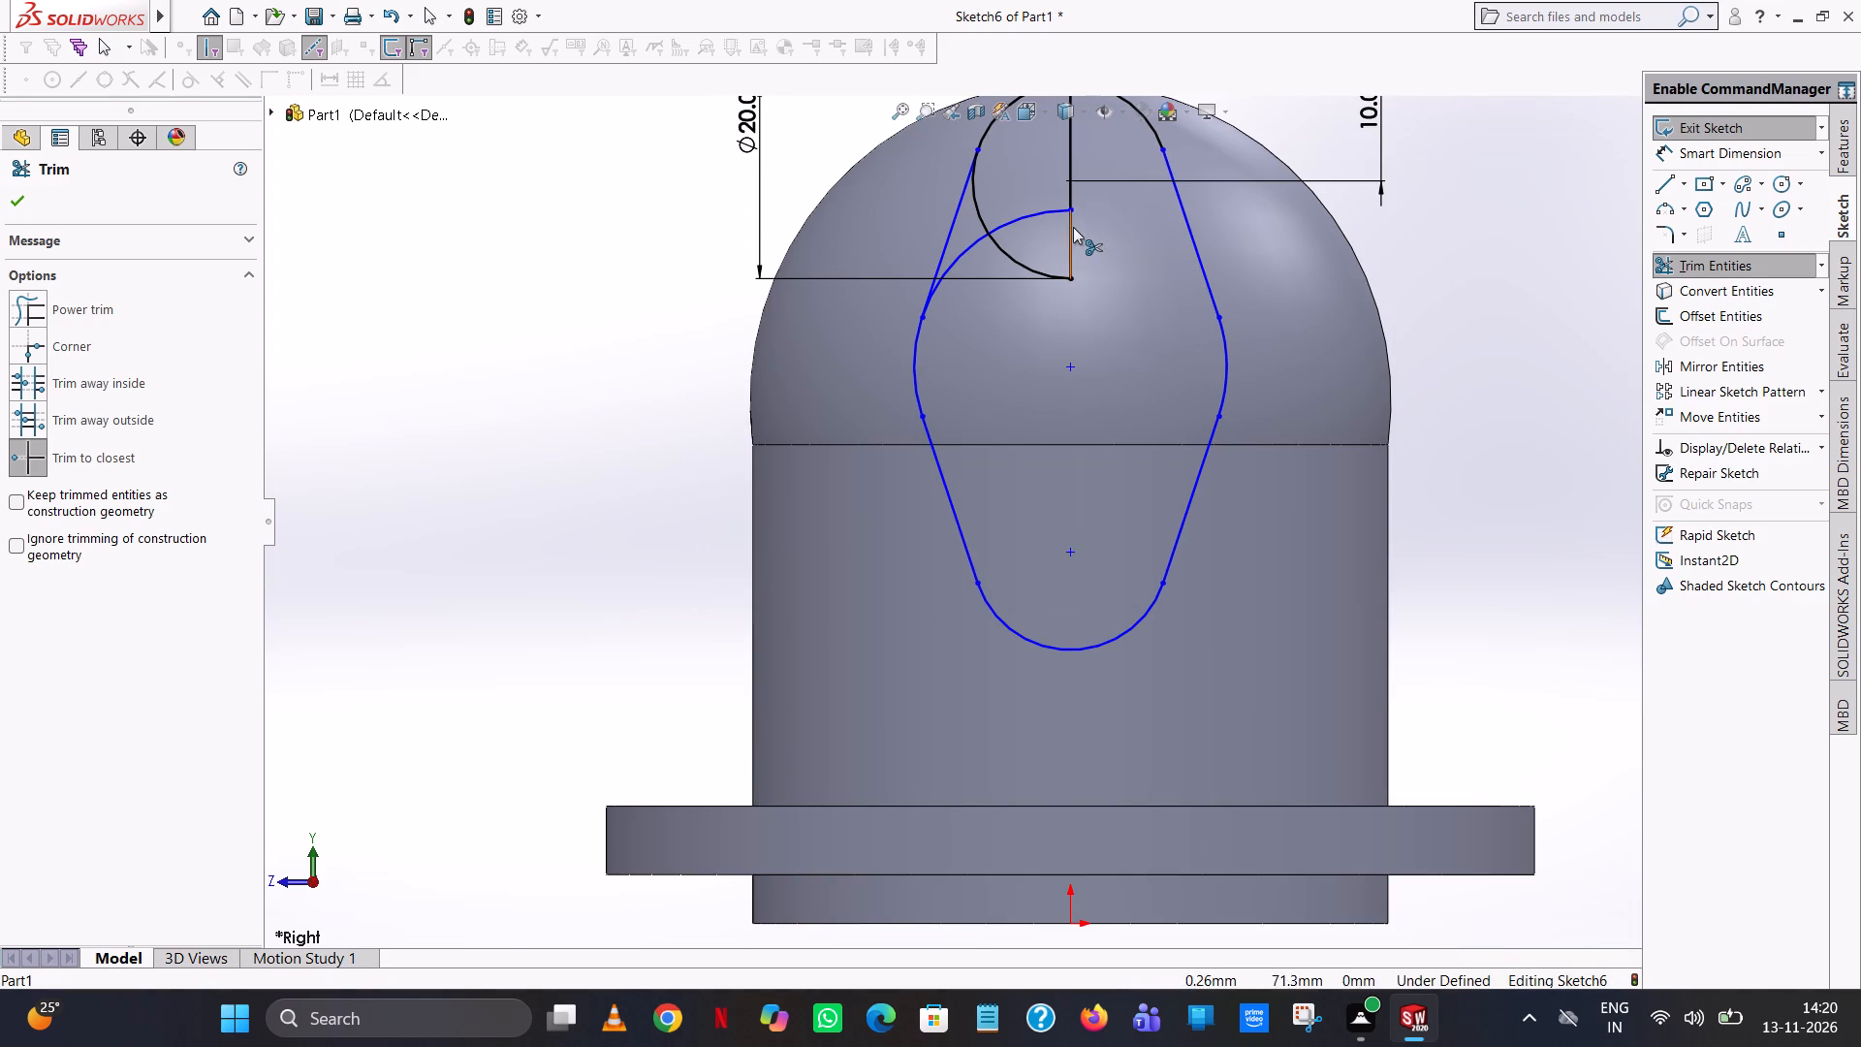
left_click(1066, 212)
left_click(1071, 168)
left_click(1059, 207)
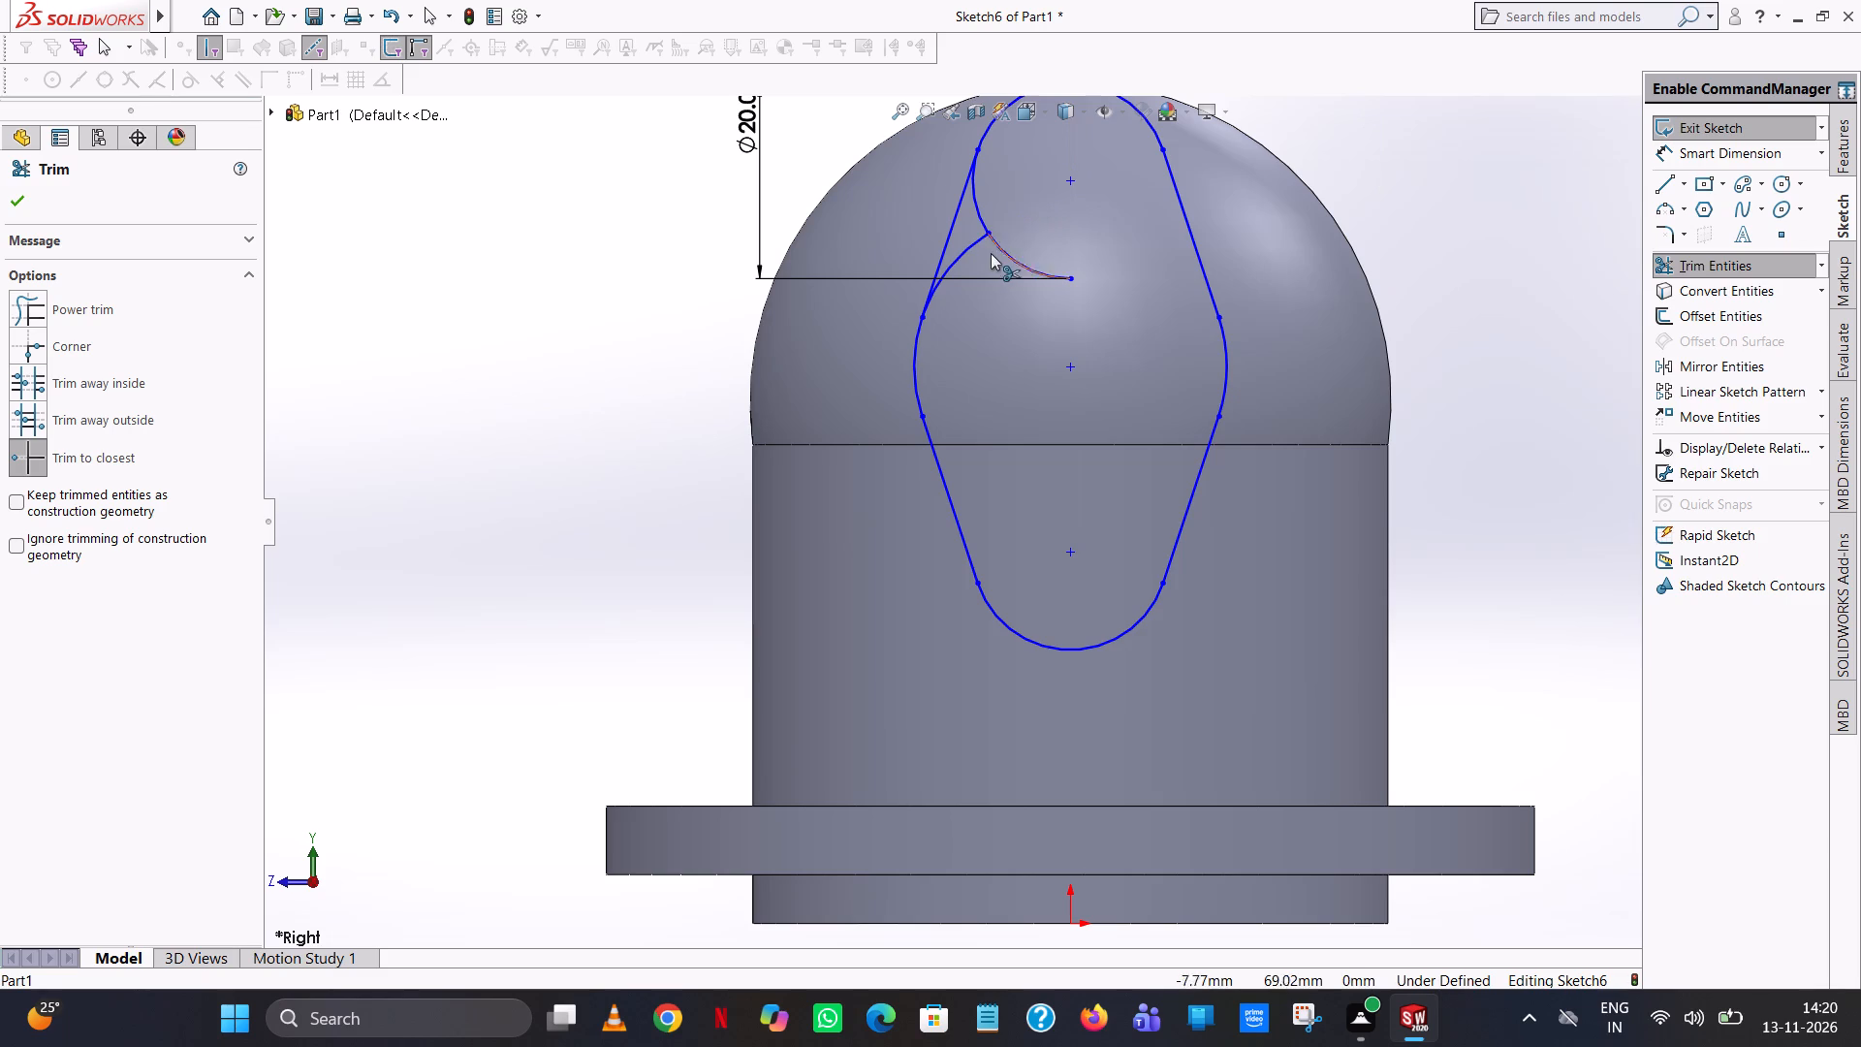
left_click(989, 249)
left_click(1000, 235)
left_click(993, 239)
left_click(993, 239)
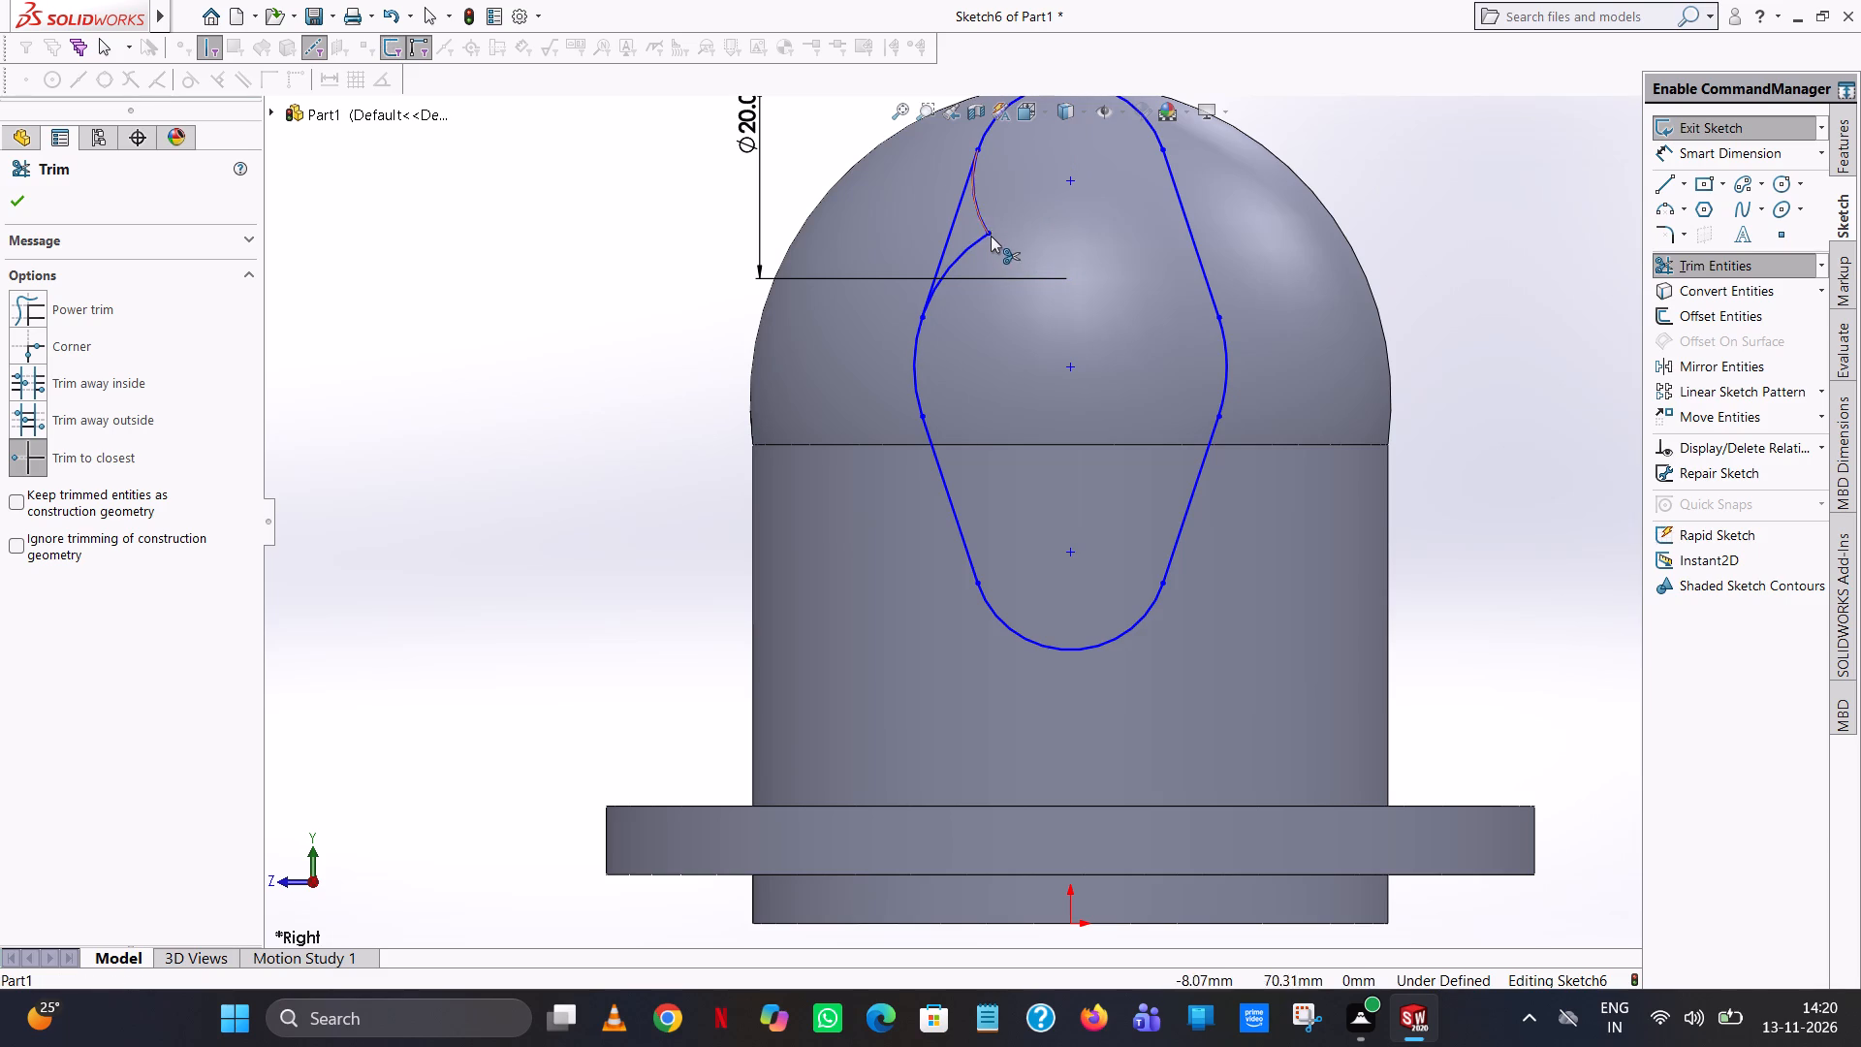
left_click(991, 227)
left_click(983, 238)
scroll(1054, 195, "up", 3)
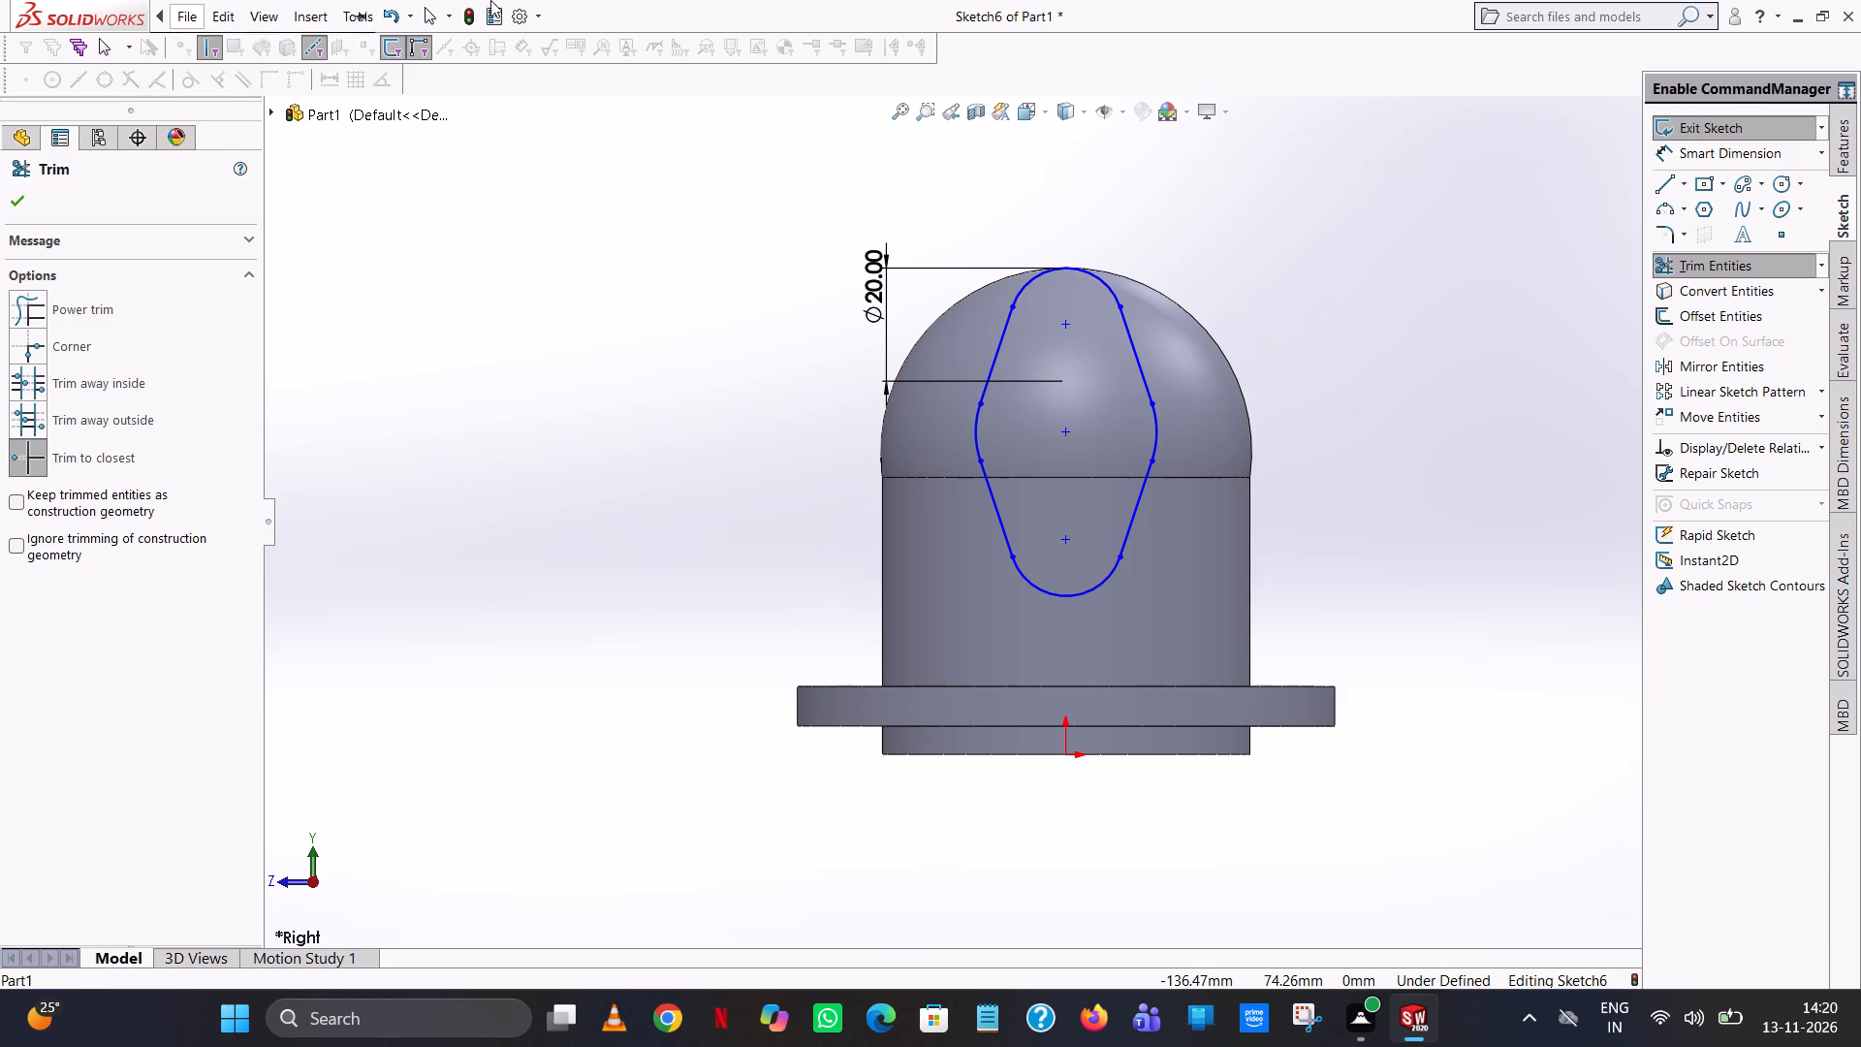
Dimension the radius of the profile's middle arc on the right side.
left_click(1713, 147)
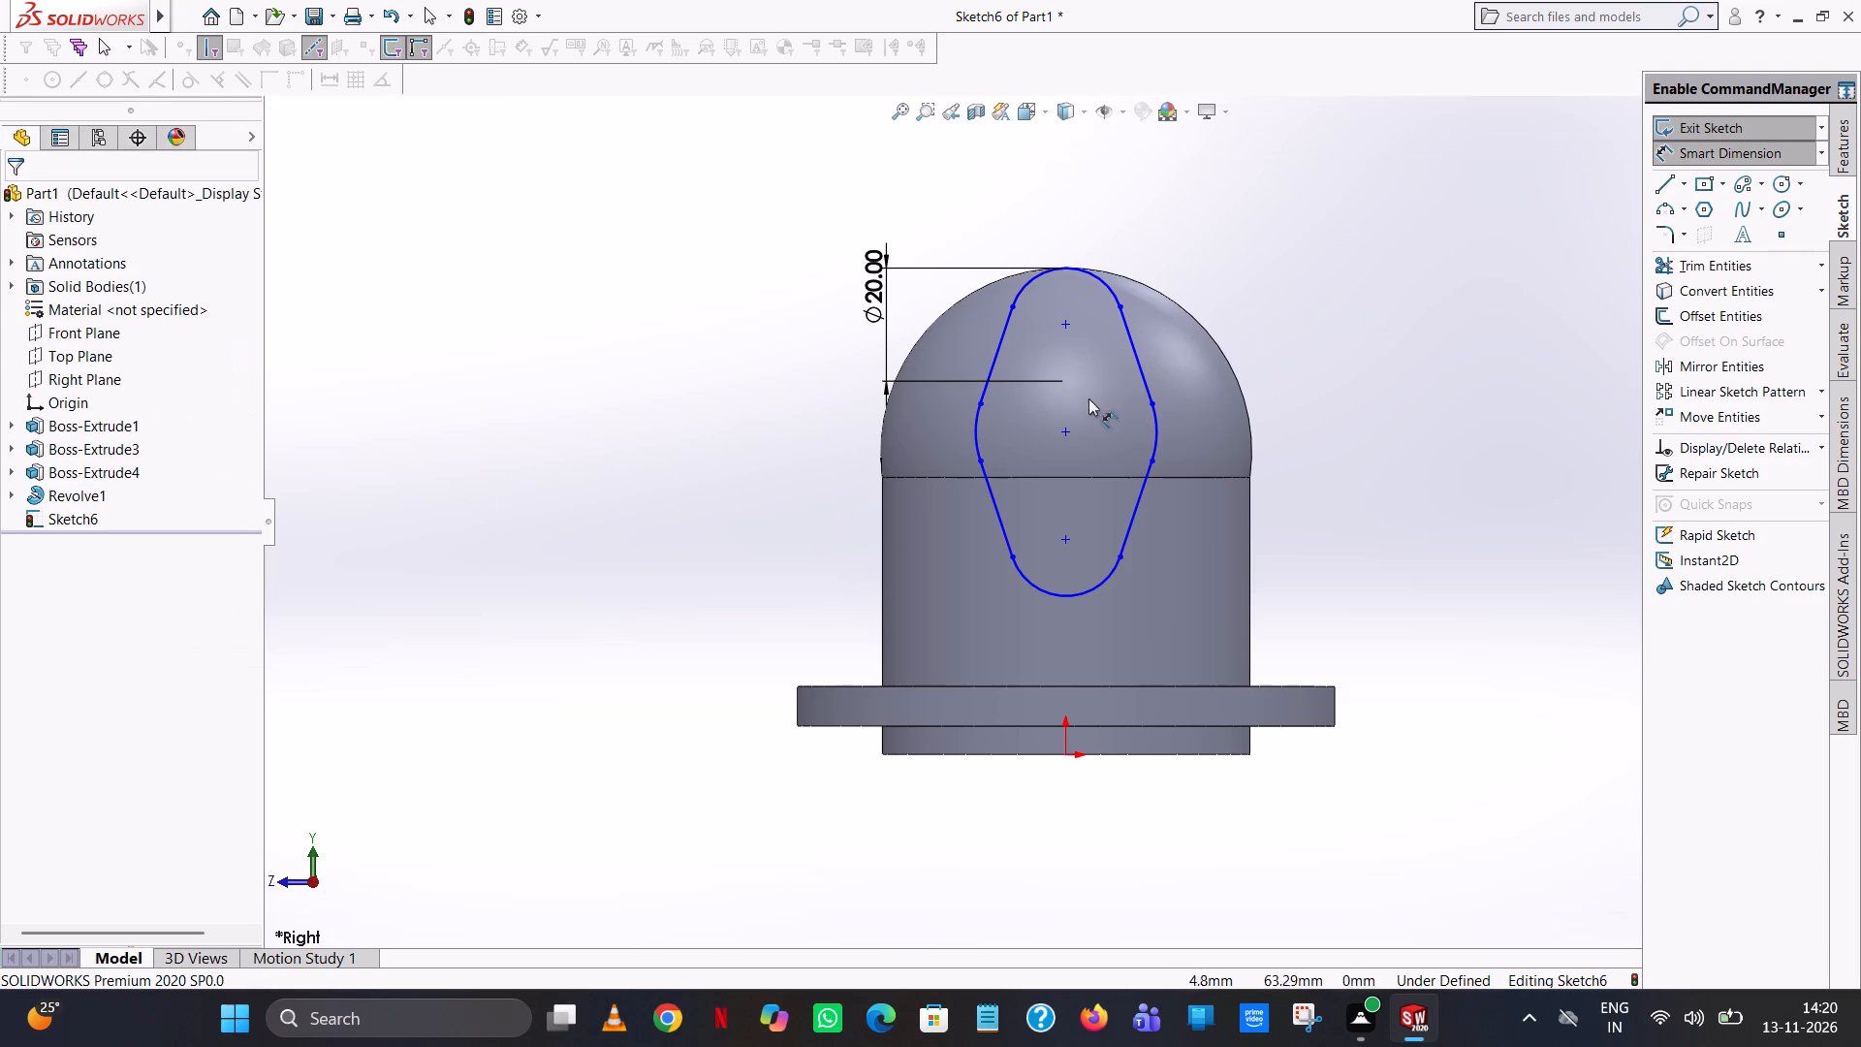
left_click(1153, 427)
left_click(1448, 425)
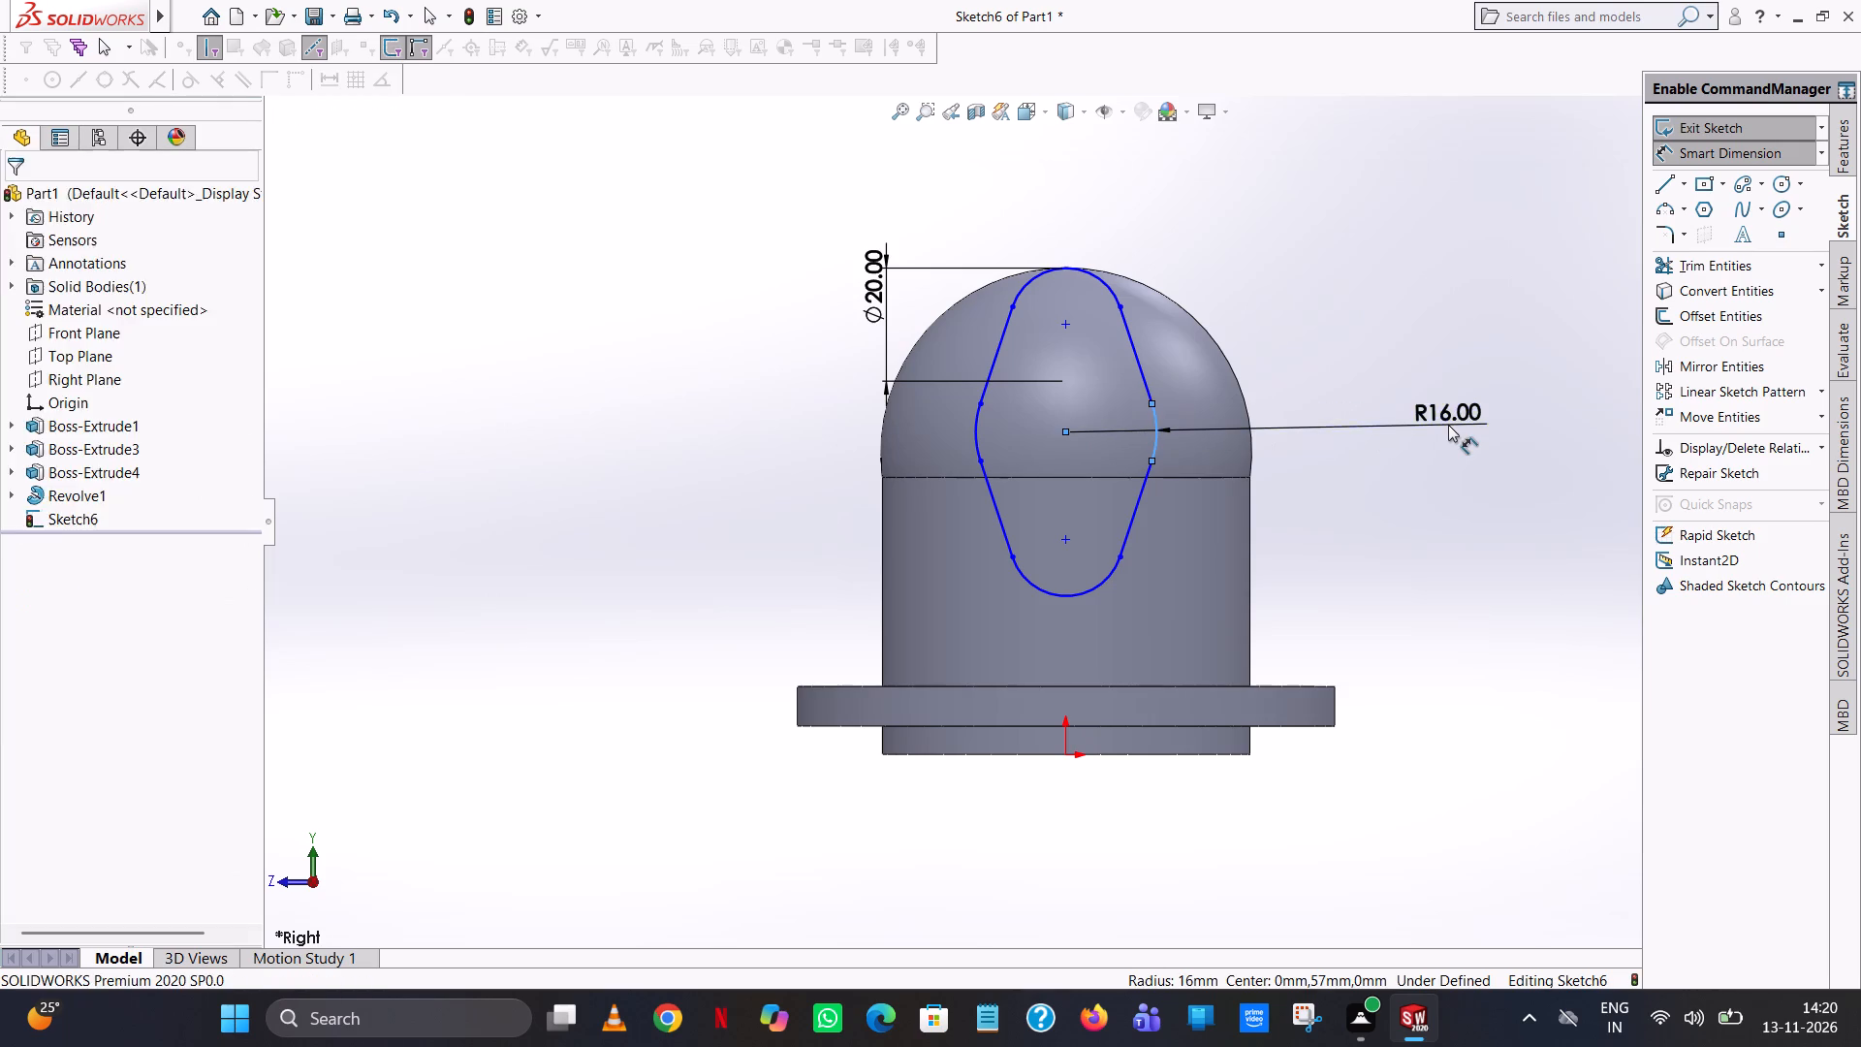
left_click(1363, 387)
left_click(1362, 211)
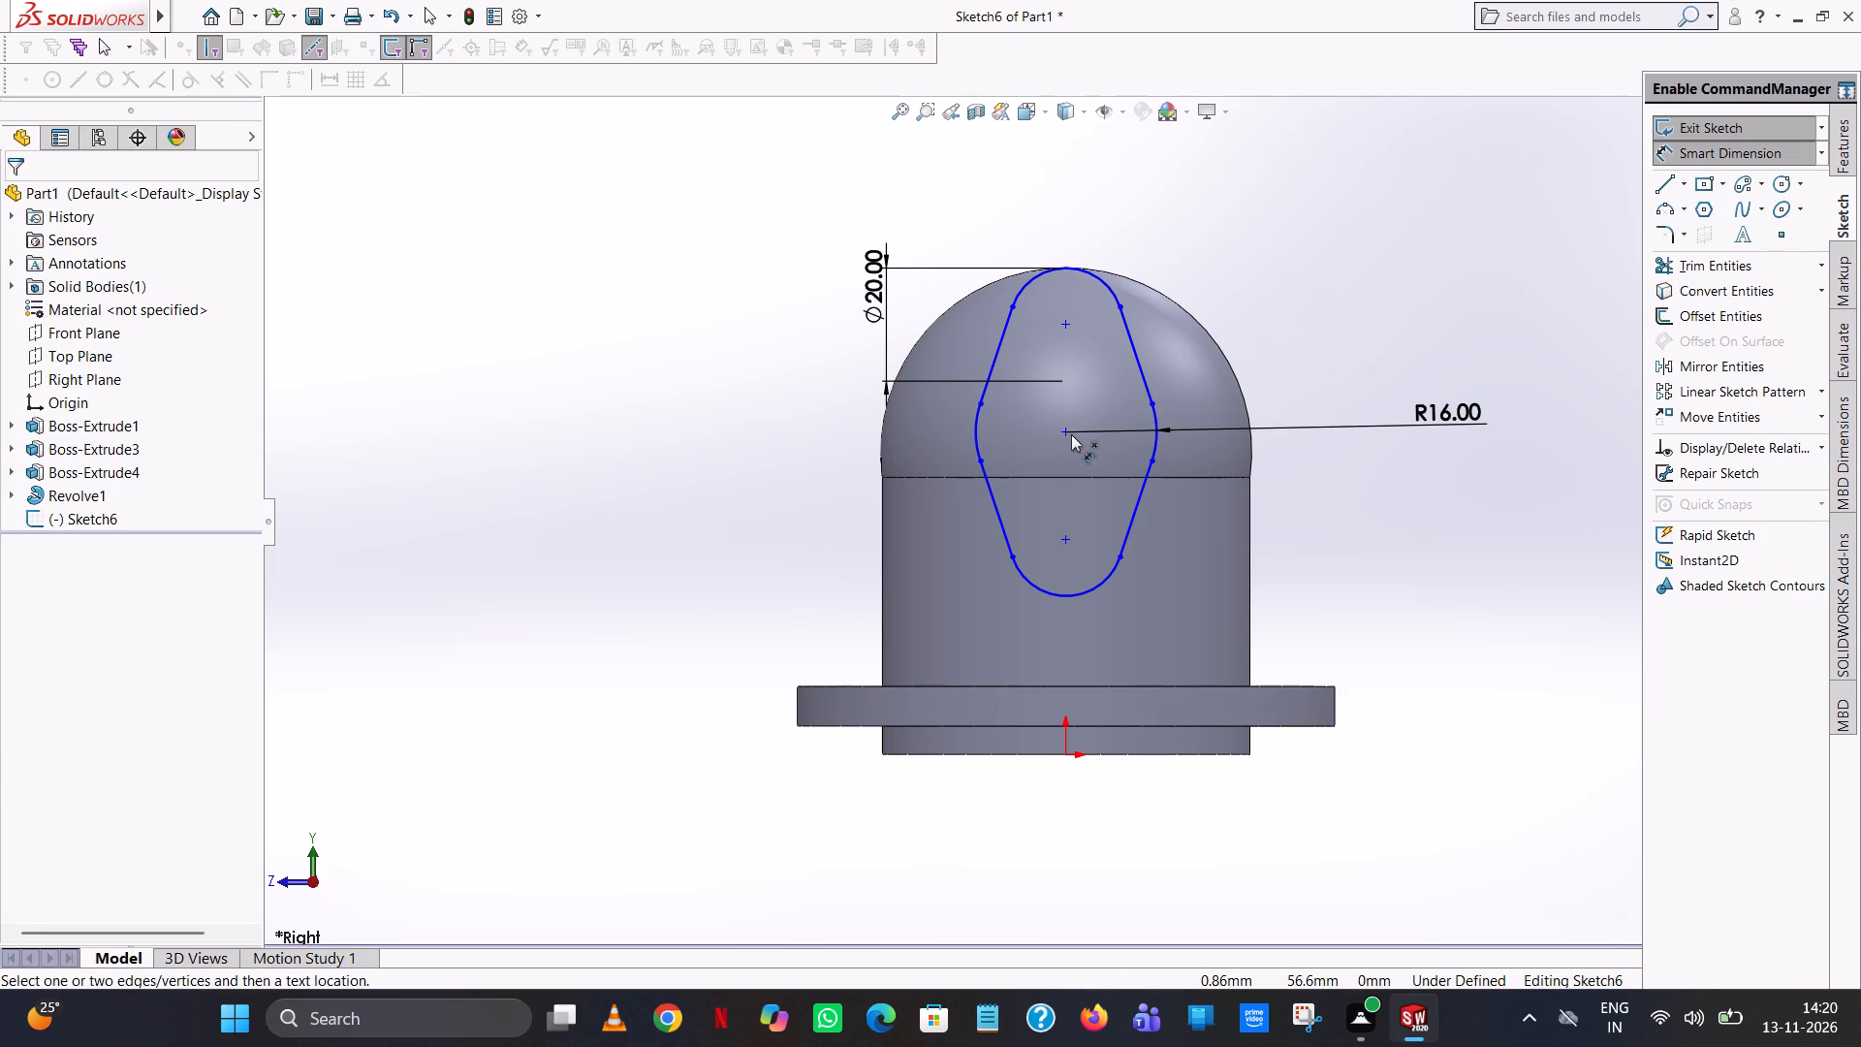
Dimension the vertical distance from the origin to the middle arc's centre point.
left_click(1071, 434)
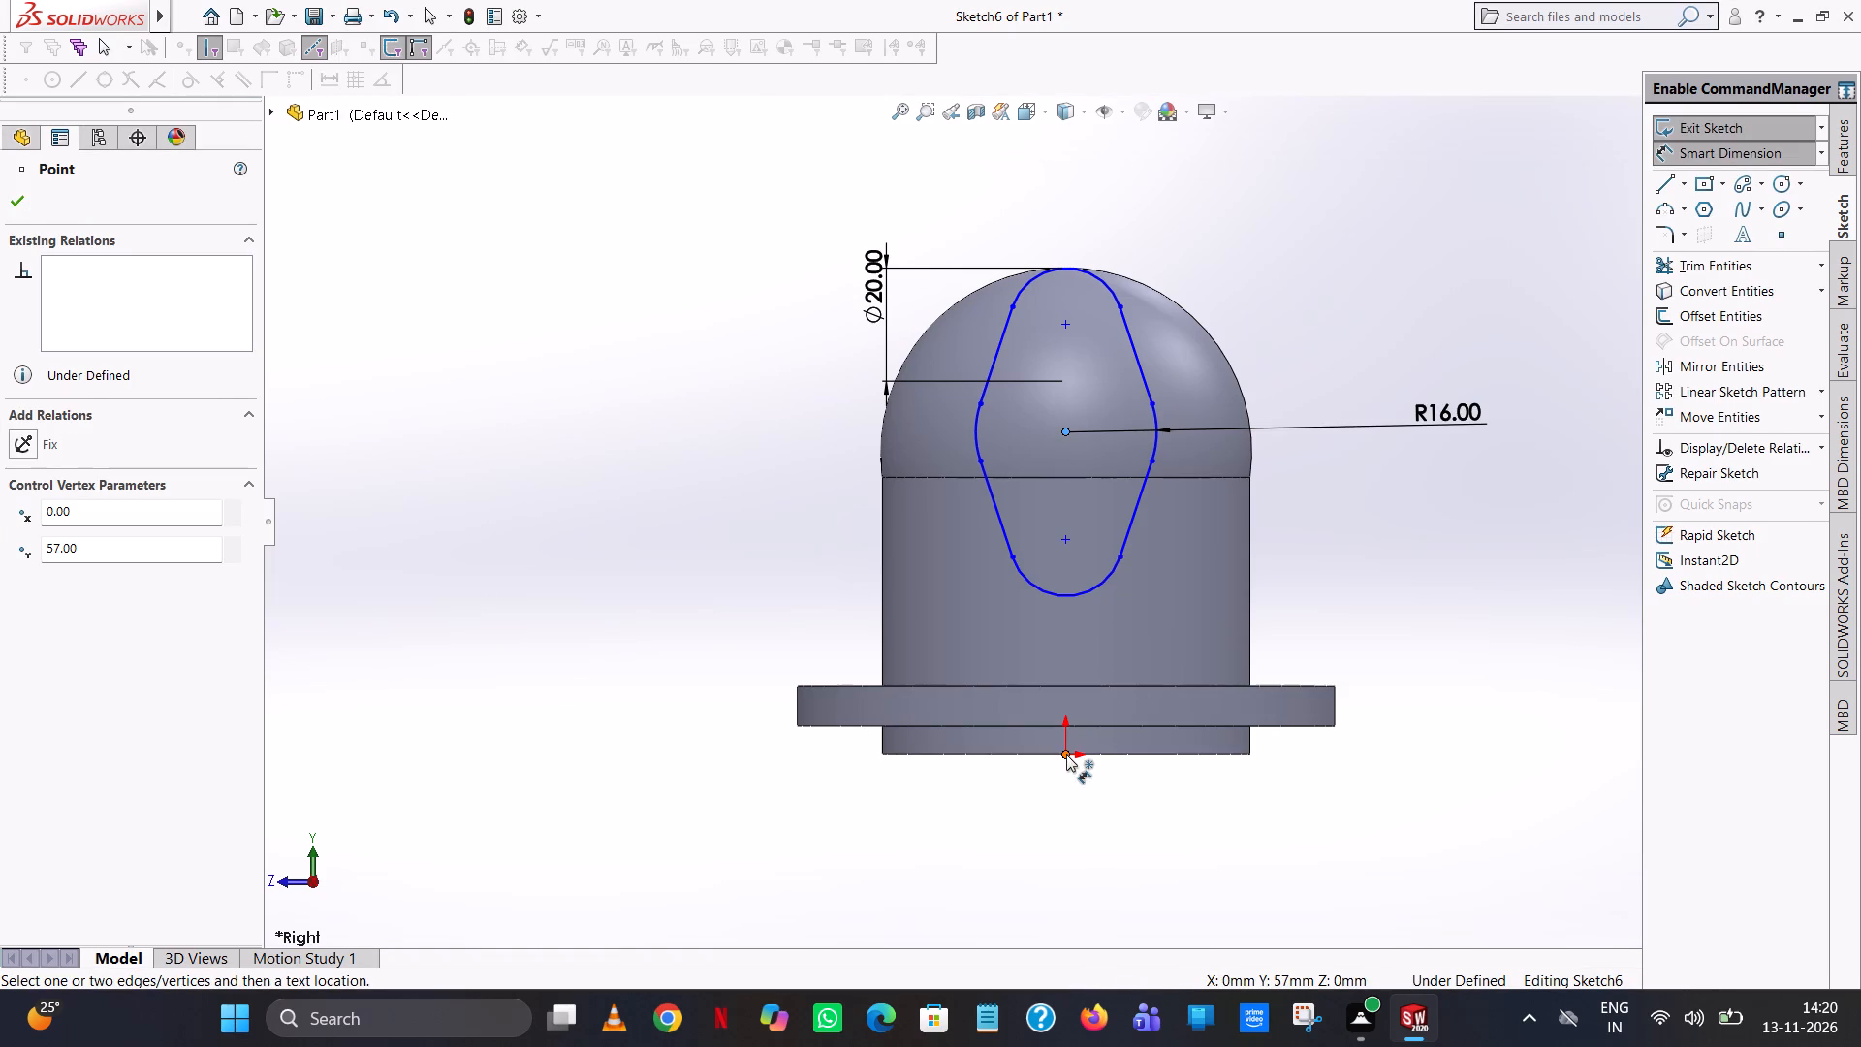
left_click(1066, 754)
left_click(639, 650)
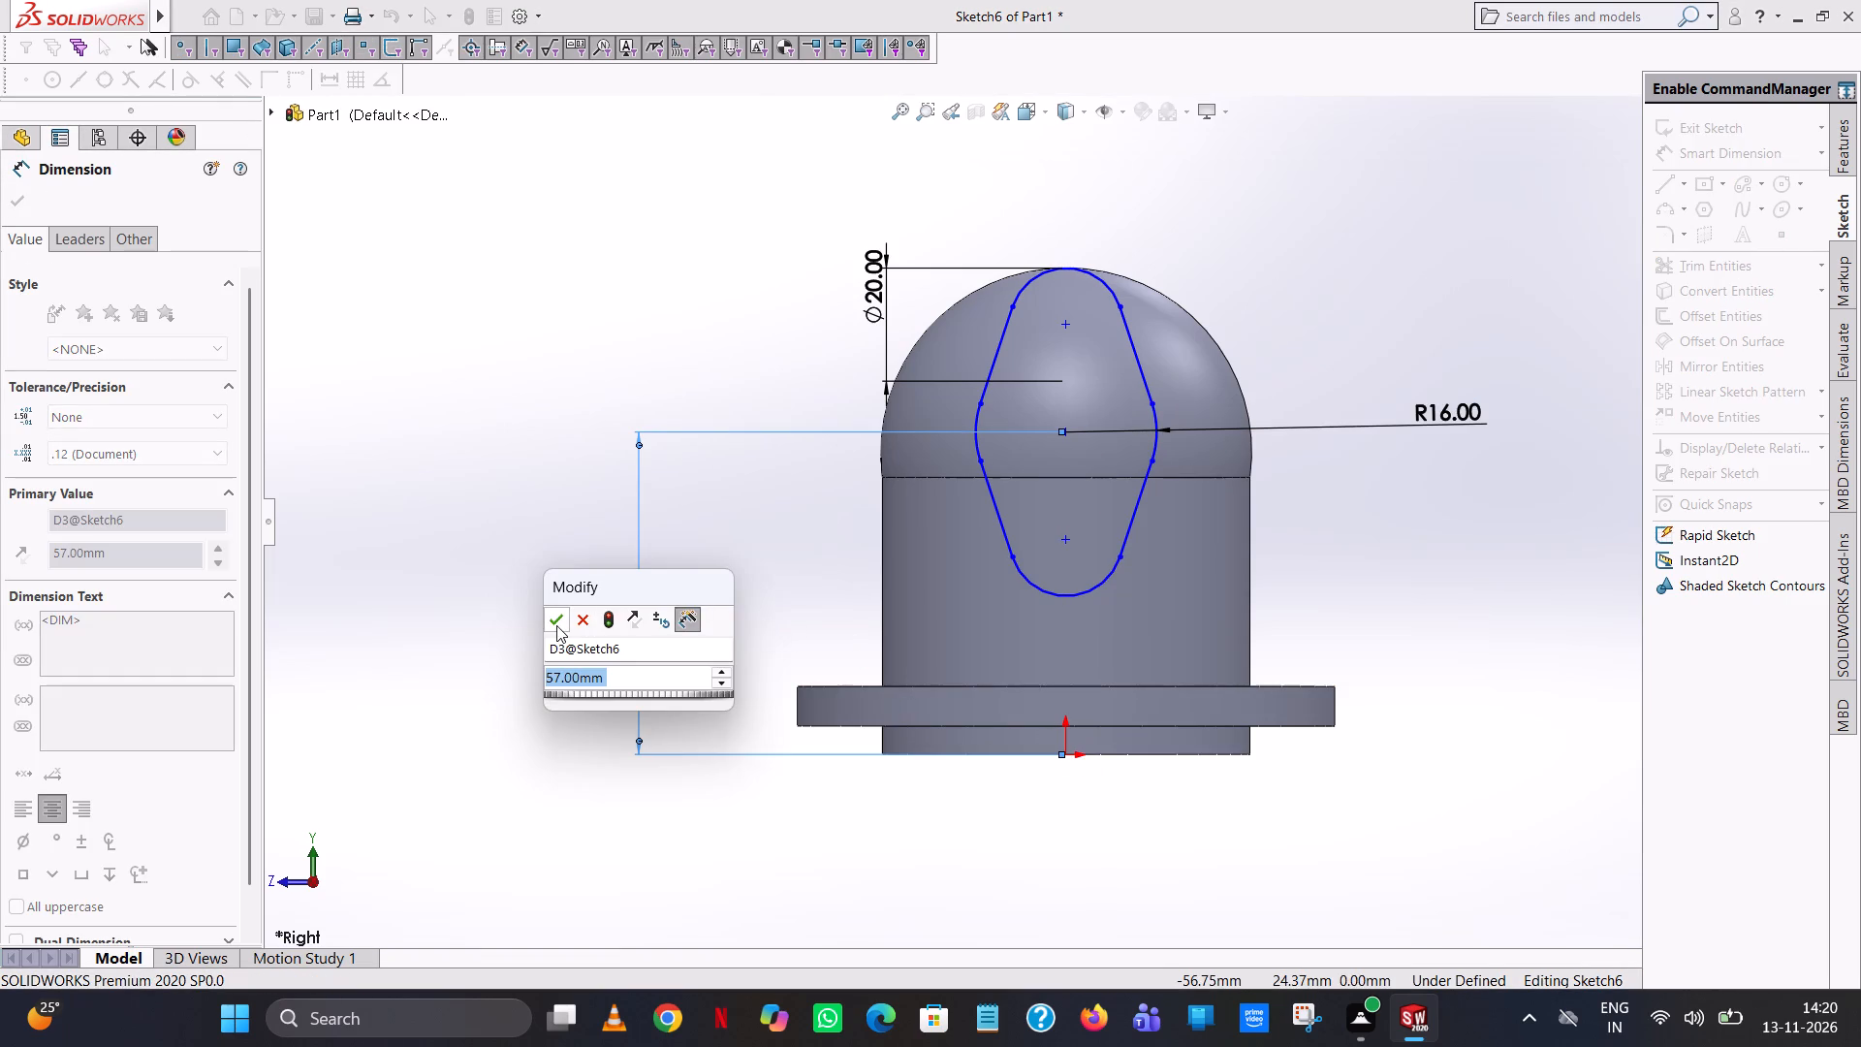
left_click(555, 625)
left_click(755, 424)
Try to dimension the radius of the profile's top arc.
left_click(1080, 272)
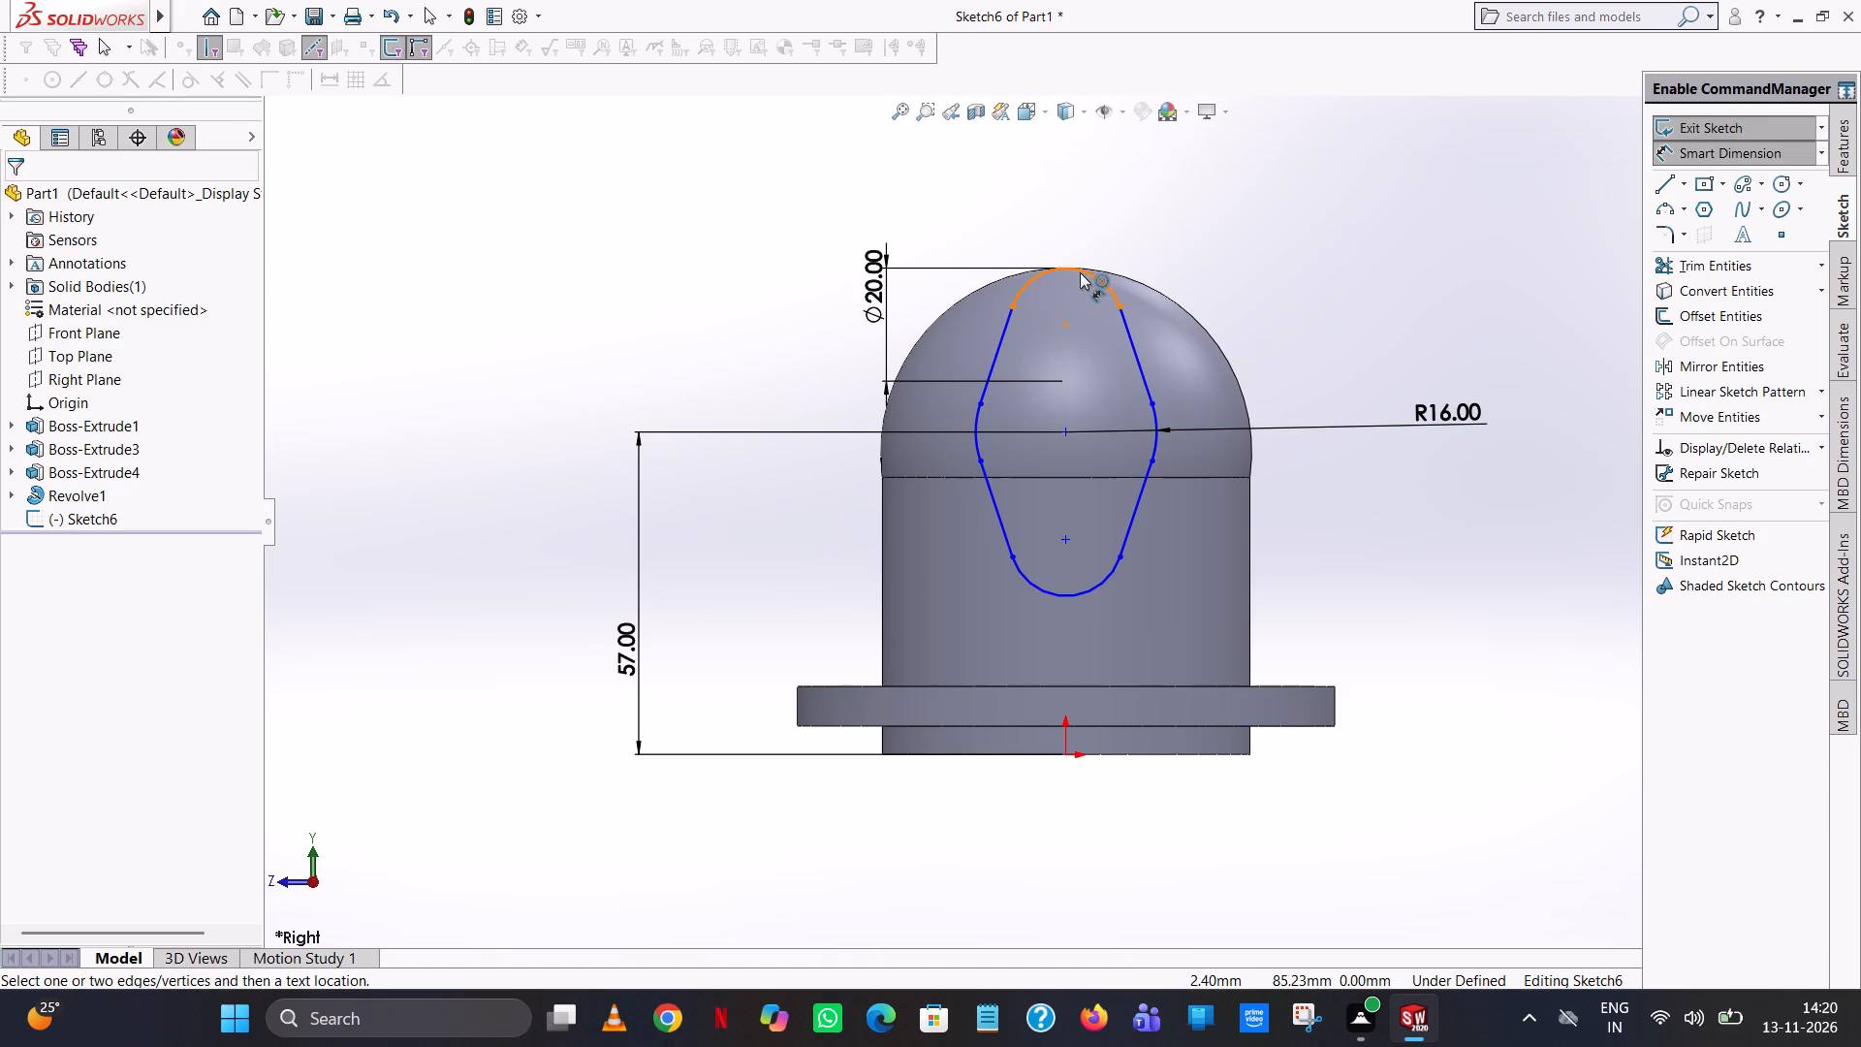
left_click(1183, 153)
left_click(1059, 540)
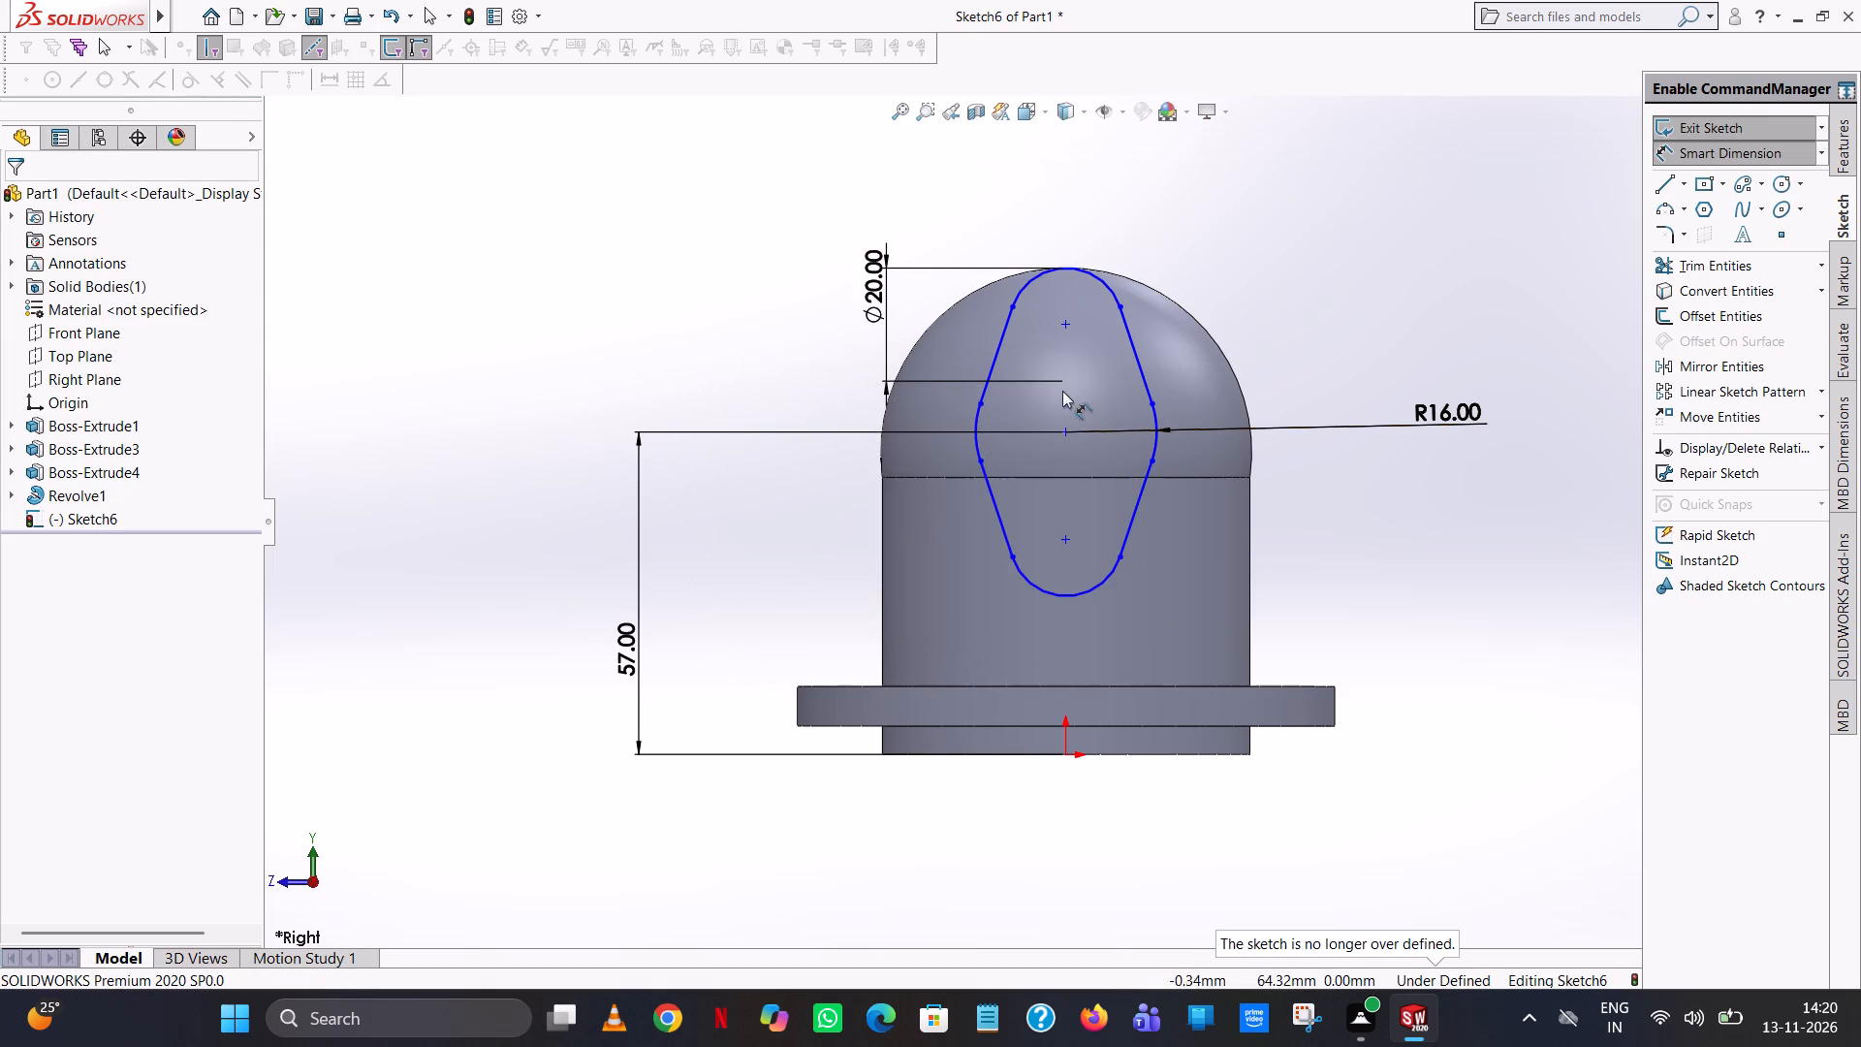
Dimension the vertical distance from the origin to the top arc's centre point.
left_click(1062, 326)
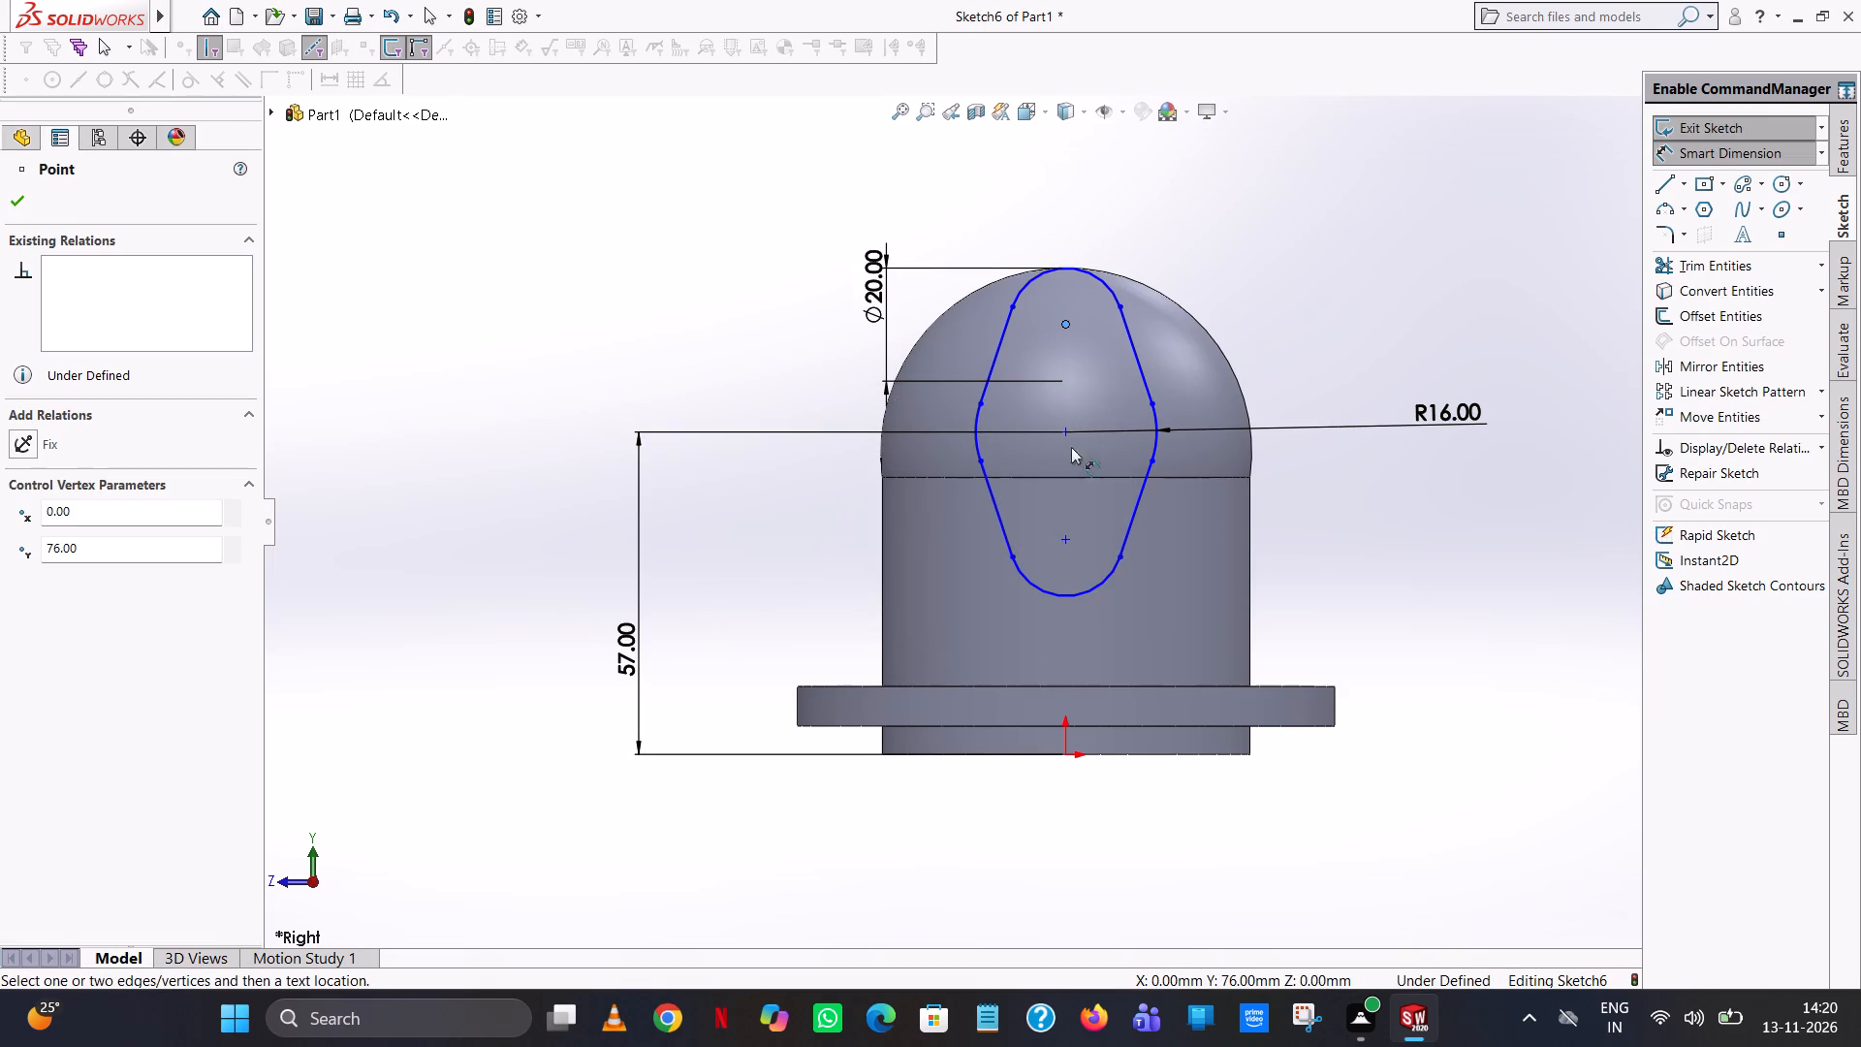
left_click(1064, 760)
left_click(550, 796)
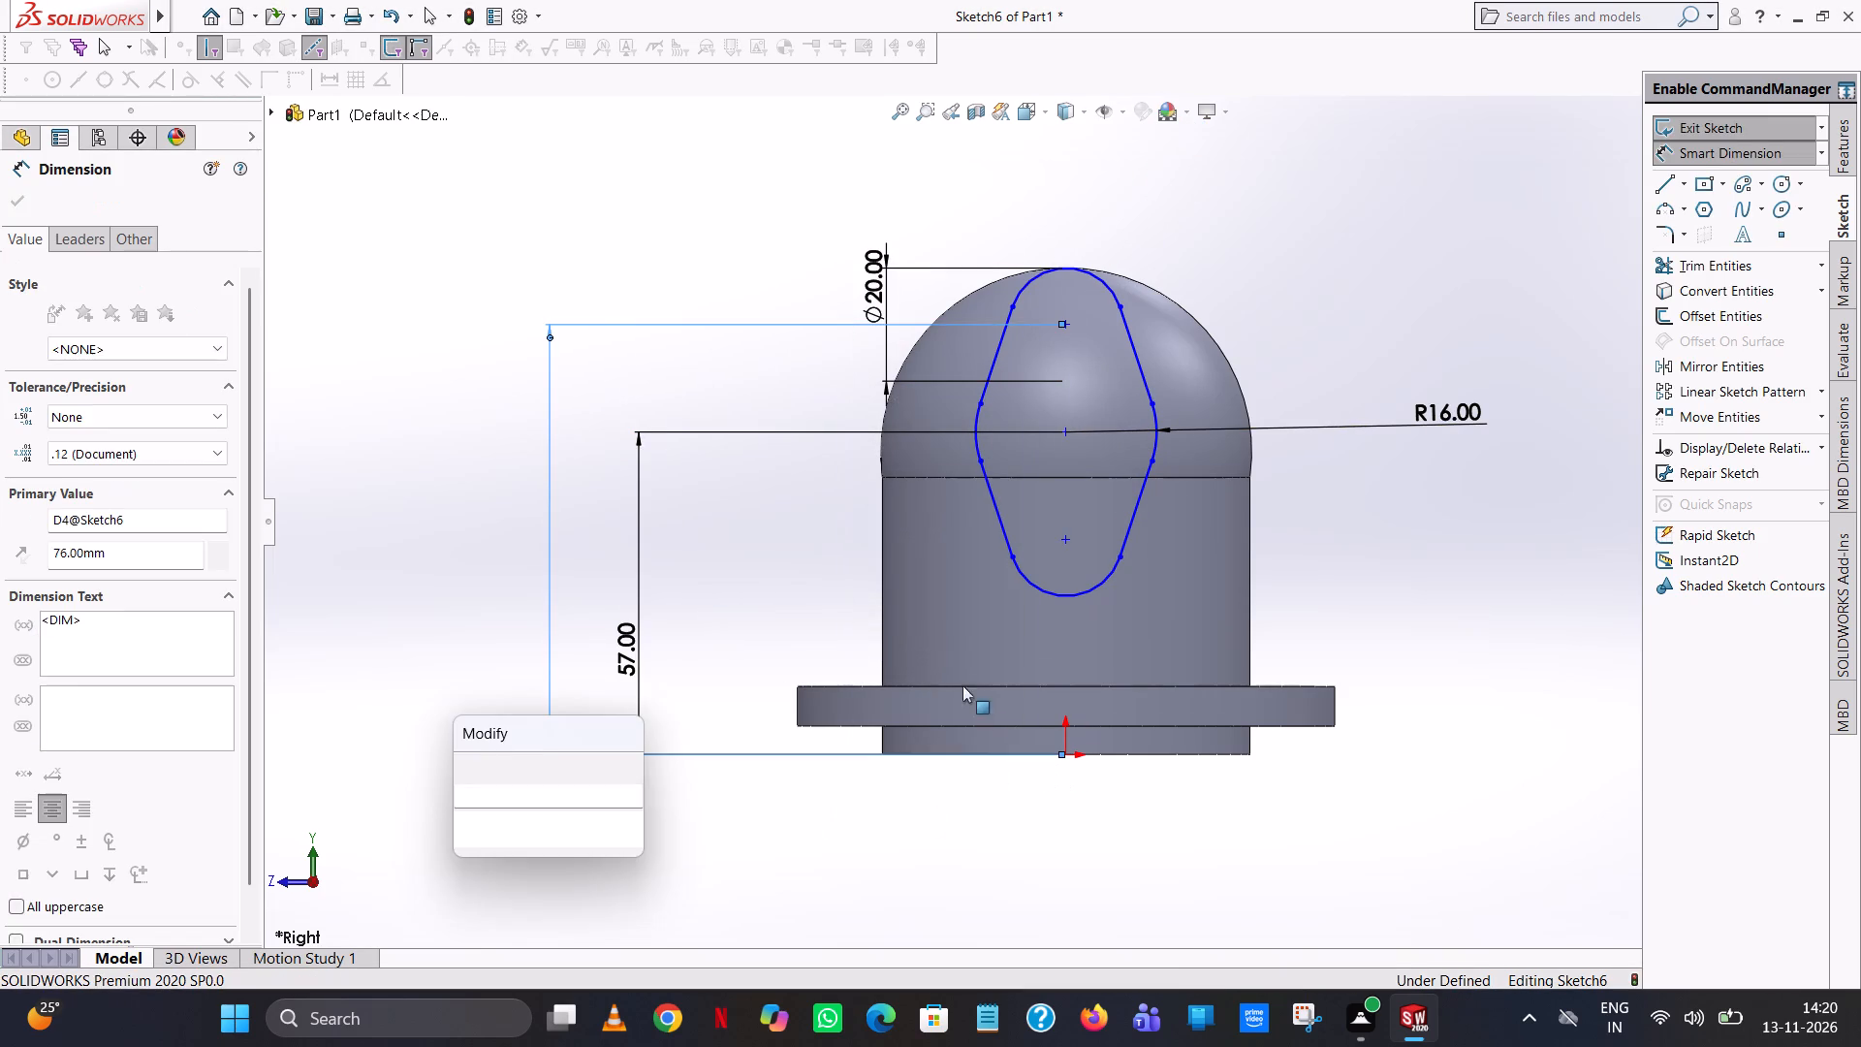
double_click(453, 765)
left_click(385, 483)
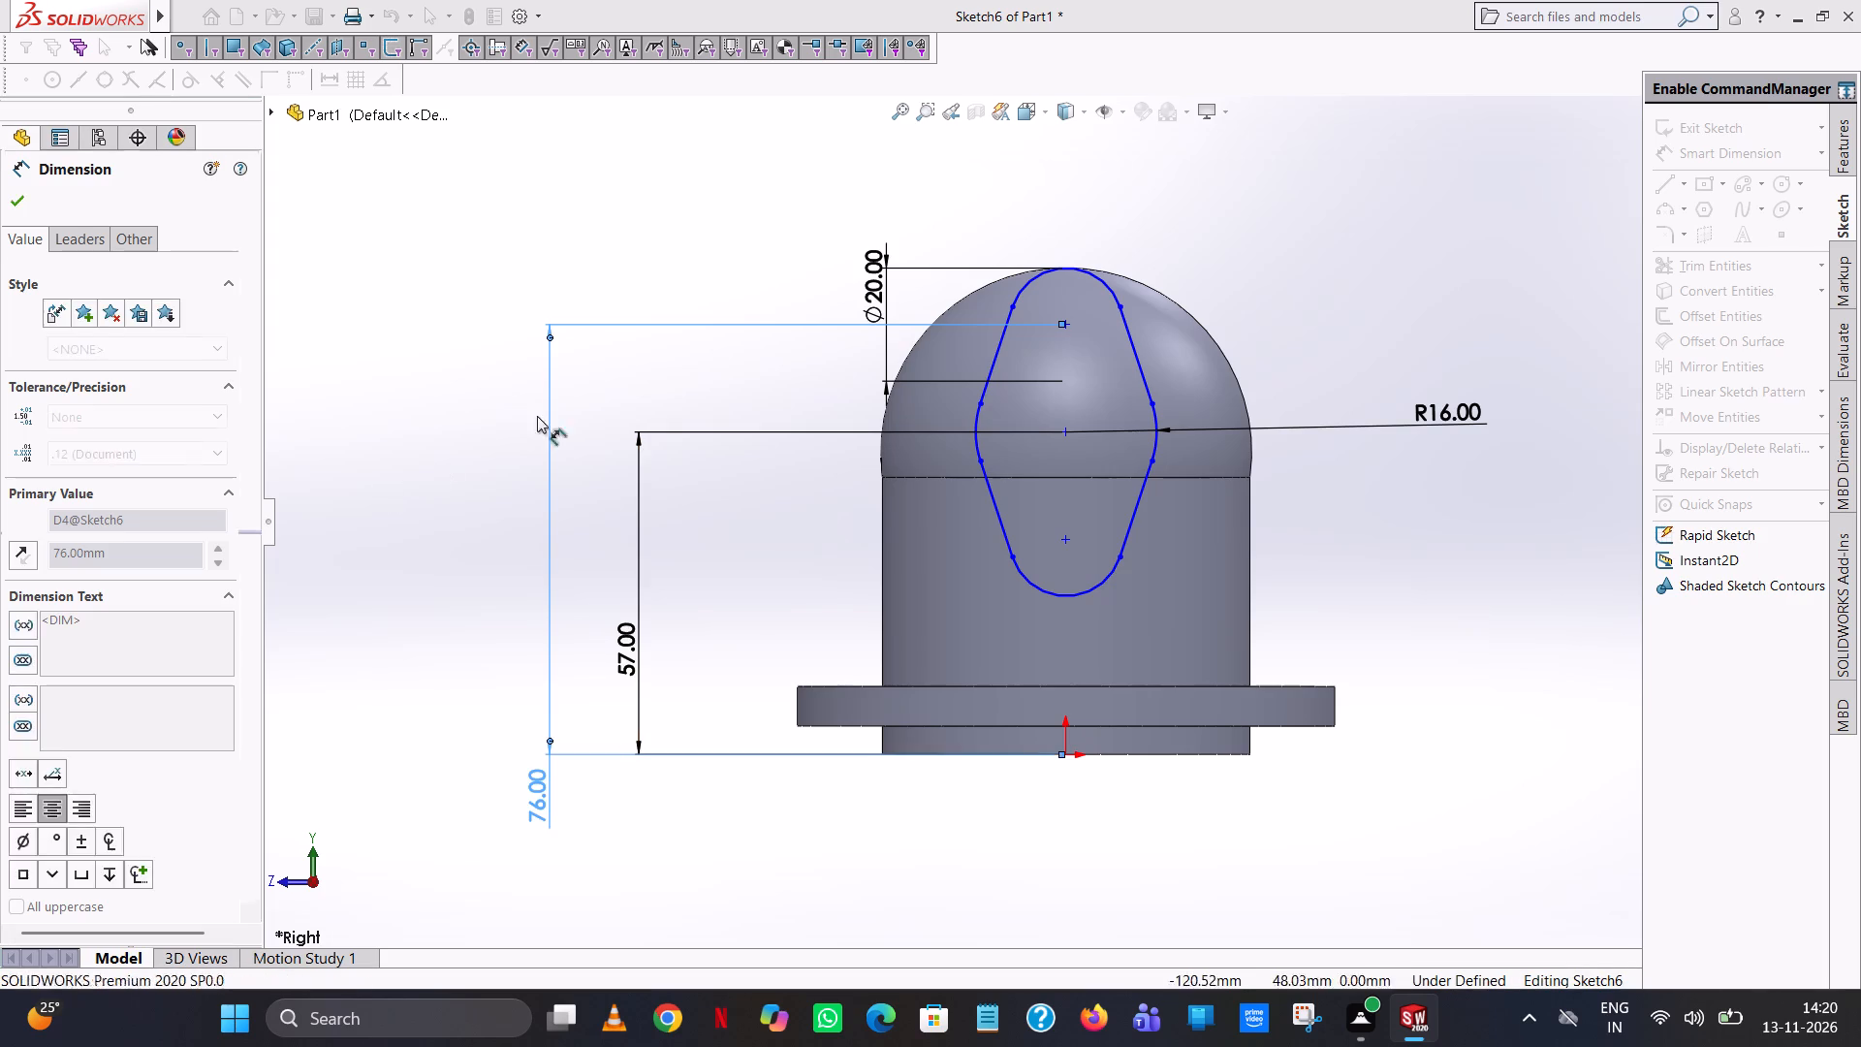
Dimension the vertical distance between the top and bottom arcs' centre points.
left_click(1069, 322)
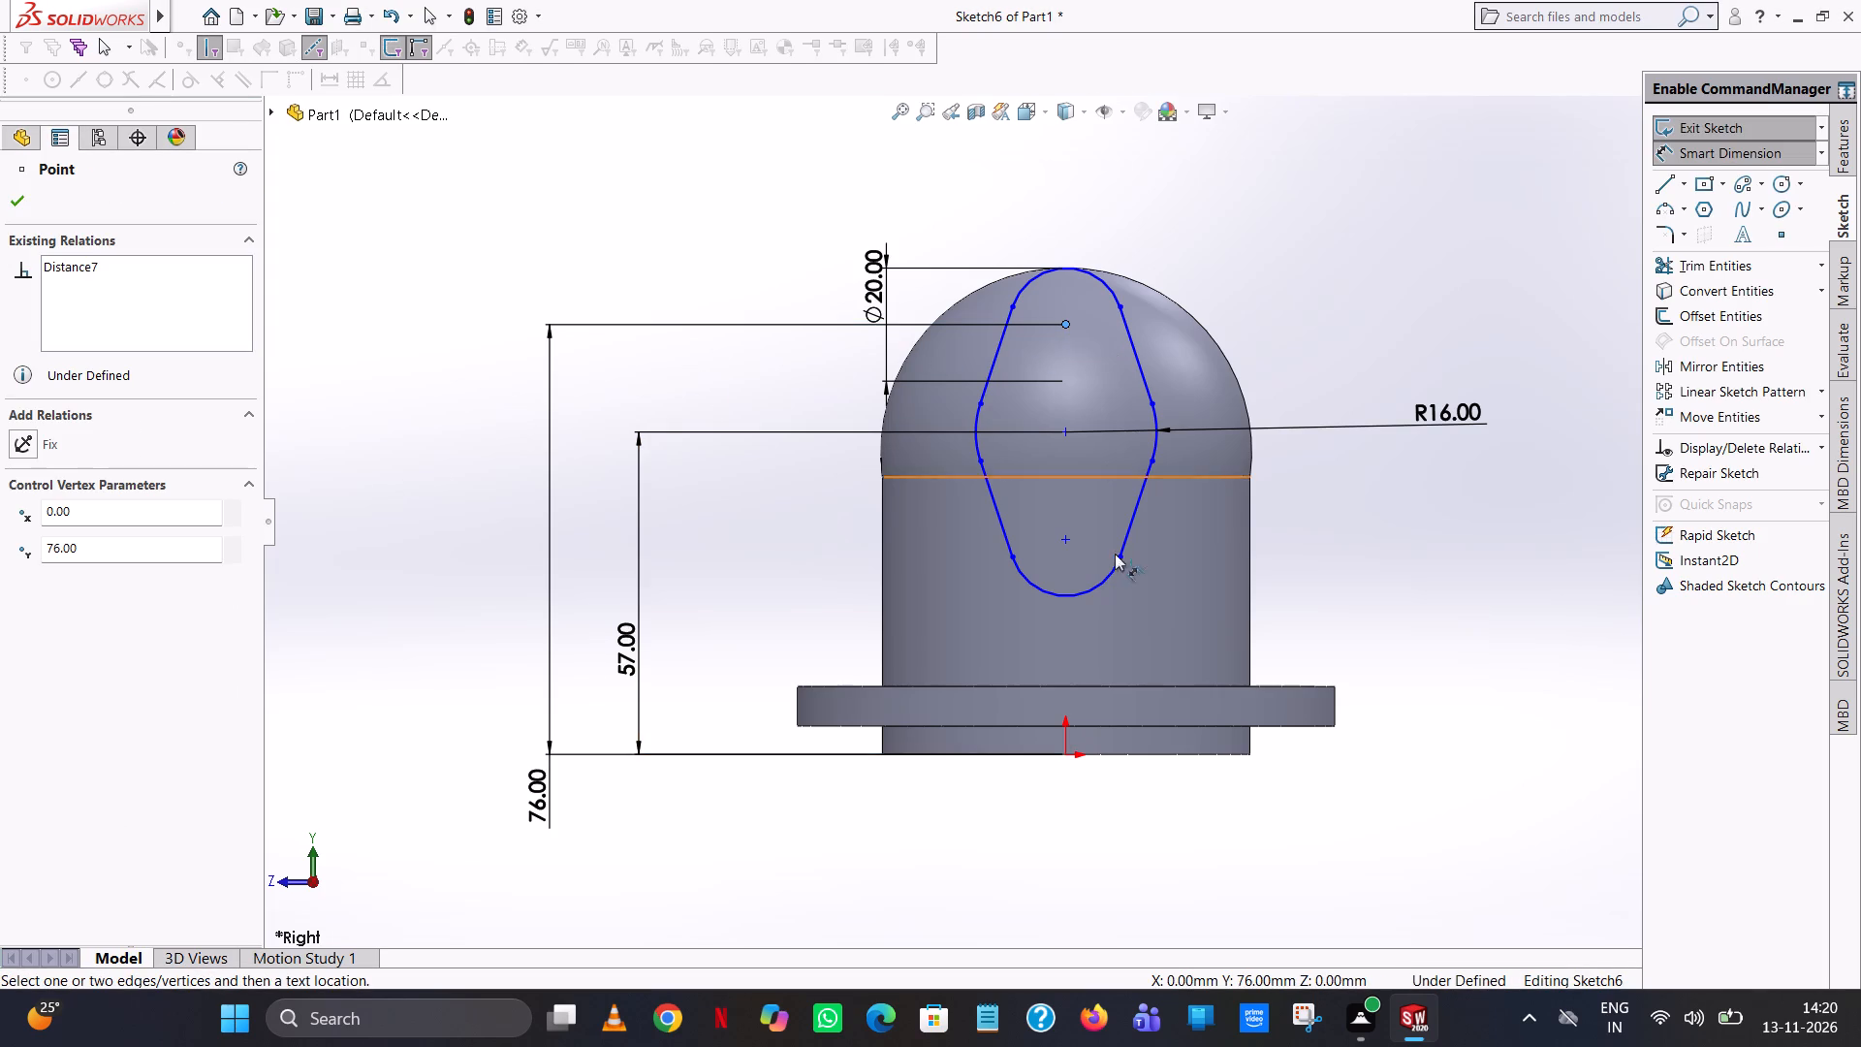
left_click(1062, 543)
left_click(1328, 484)
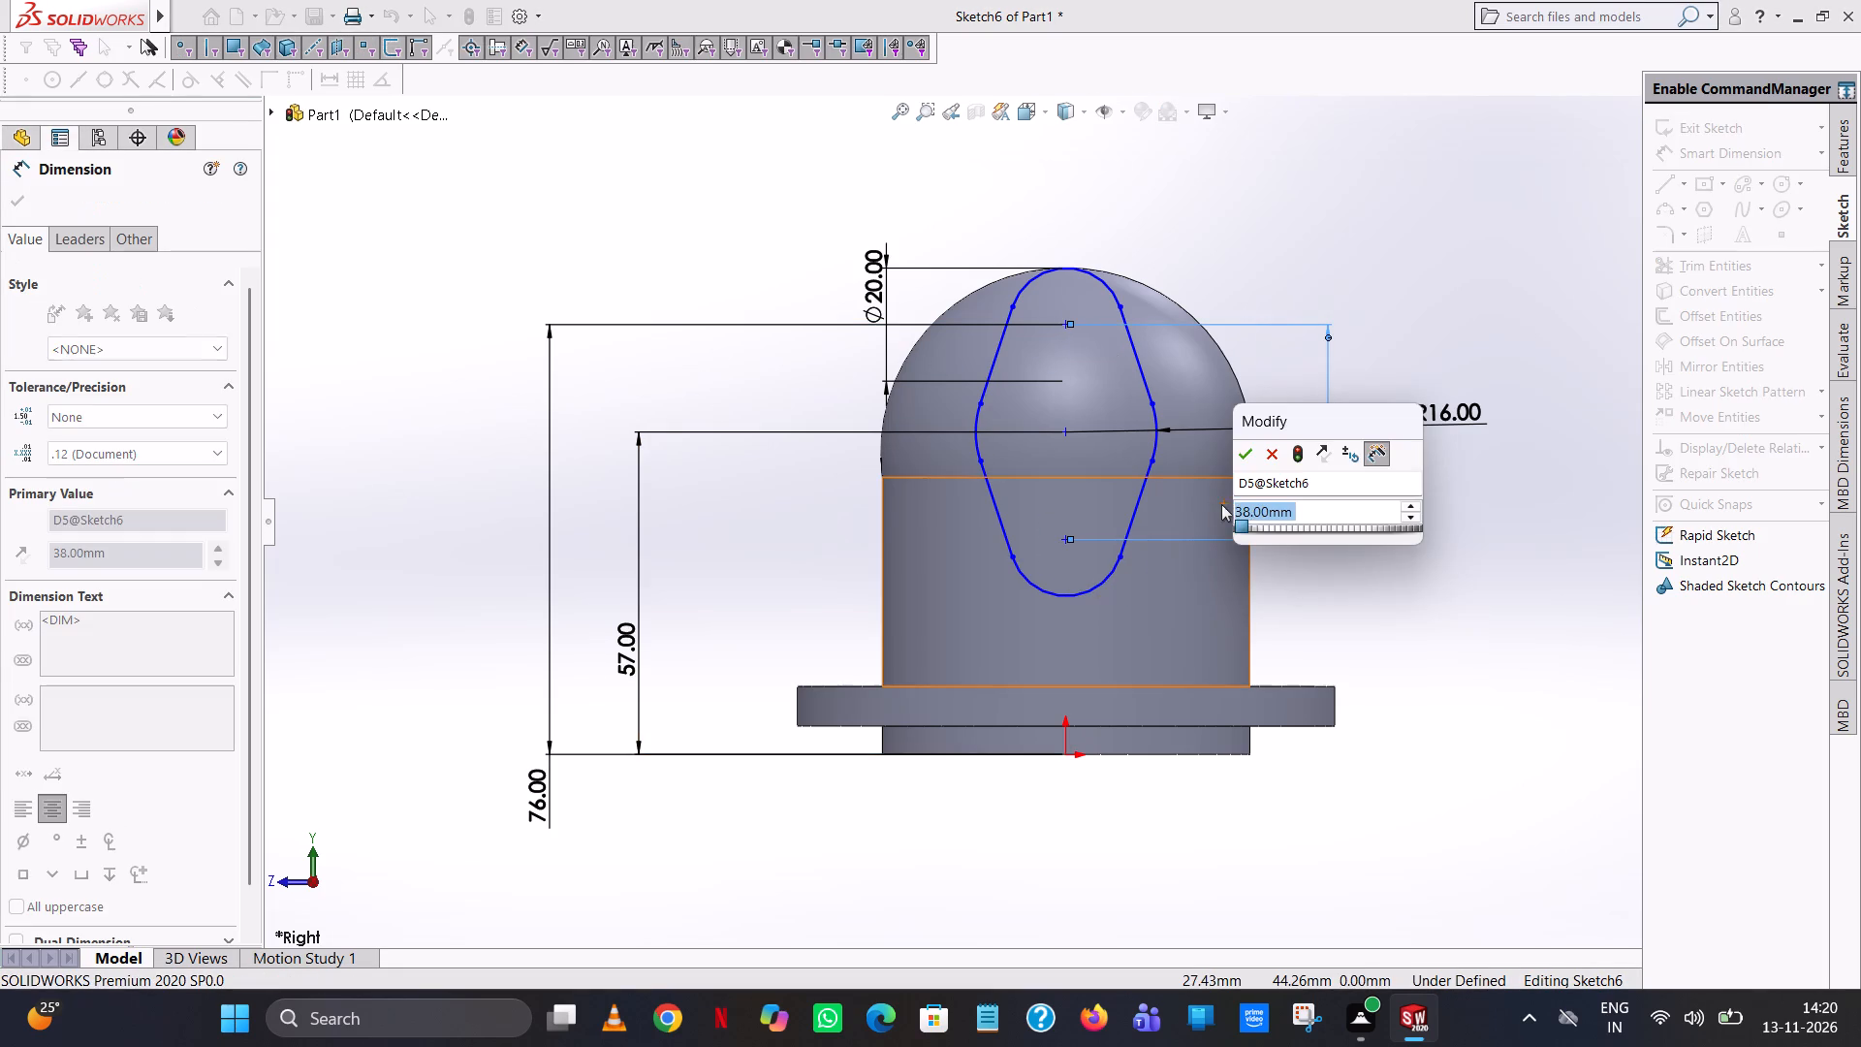
left_click(1239, 449)
left_click(1408, 241)
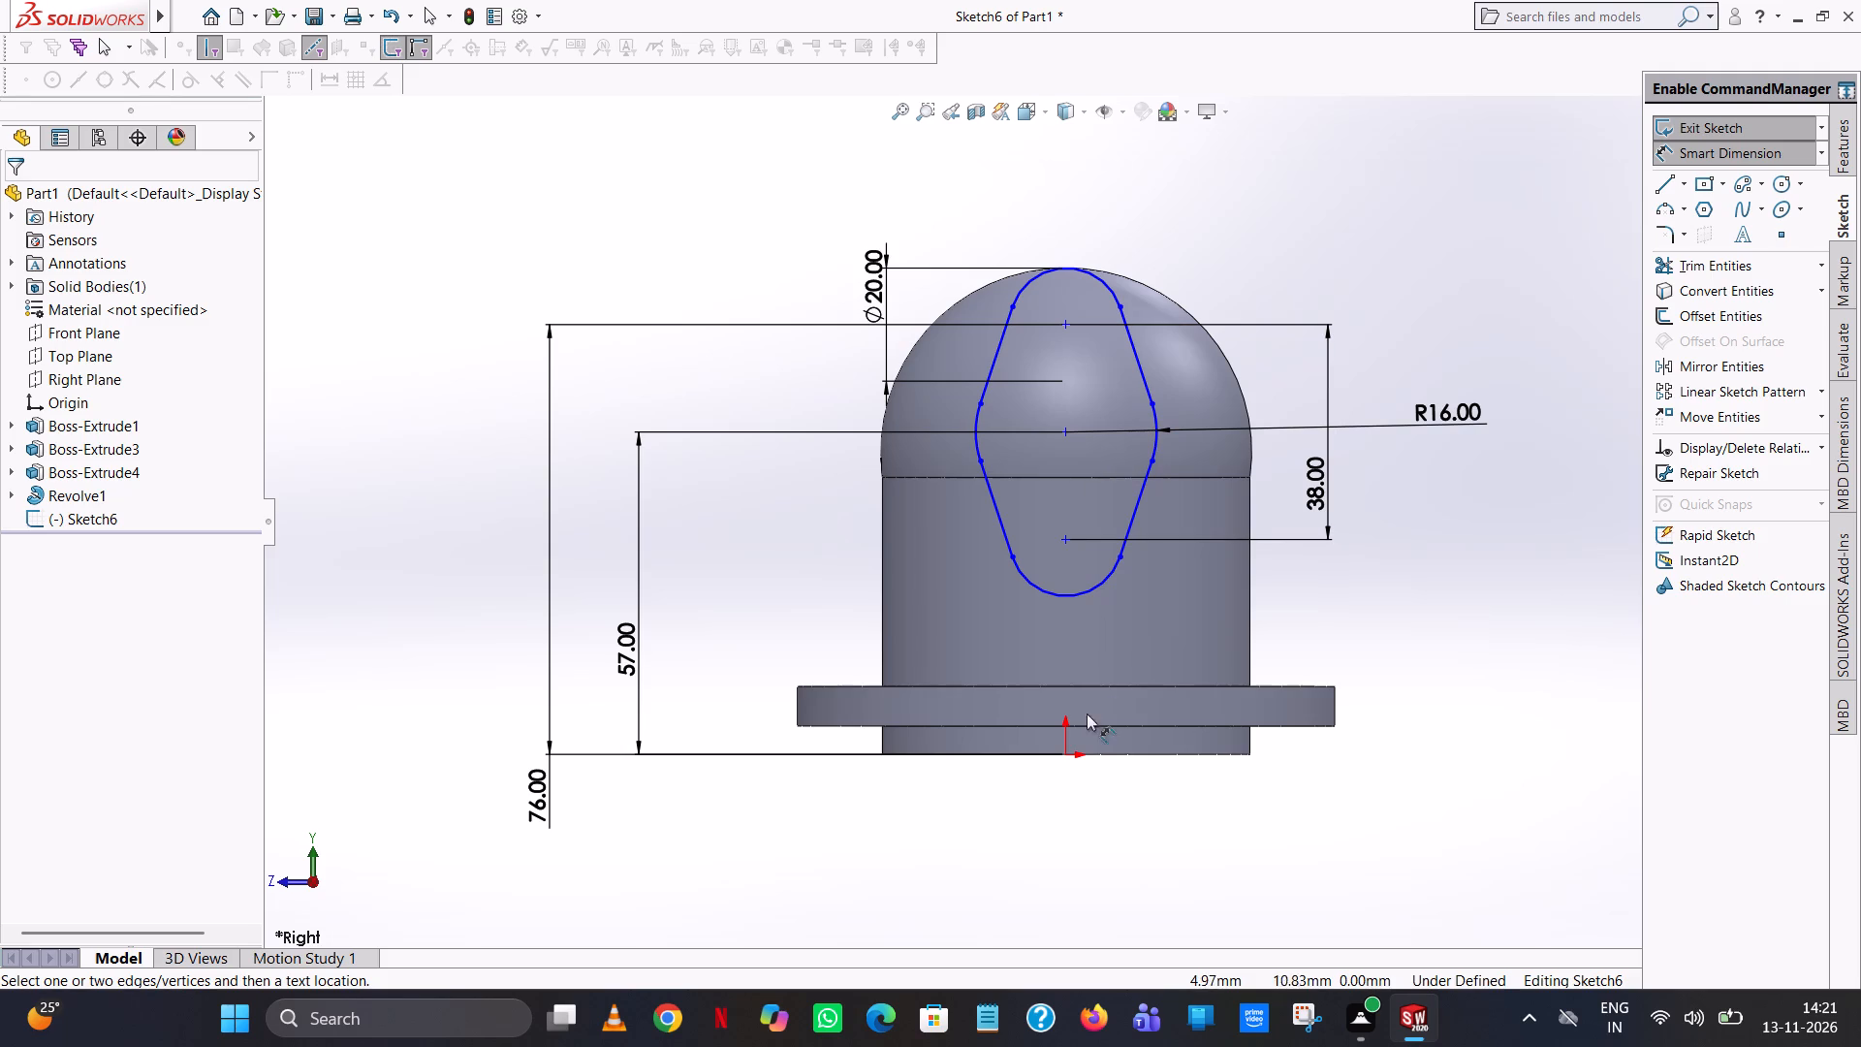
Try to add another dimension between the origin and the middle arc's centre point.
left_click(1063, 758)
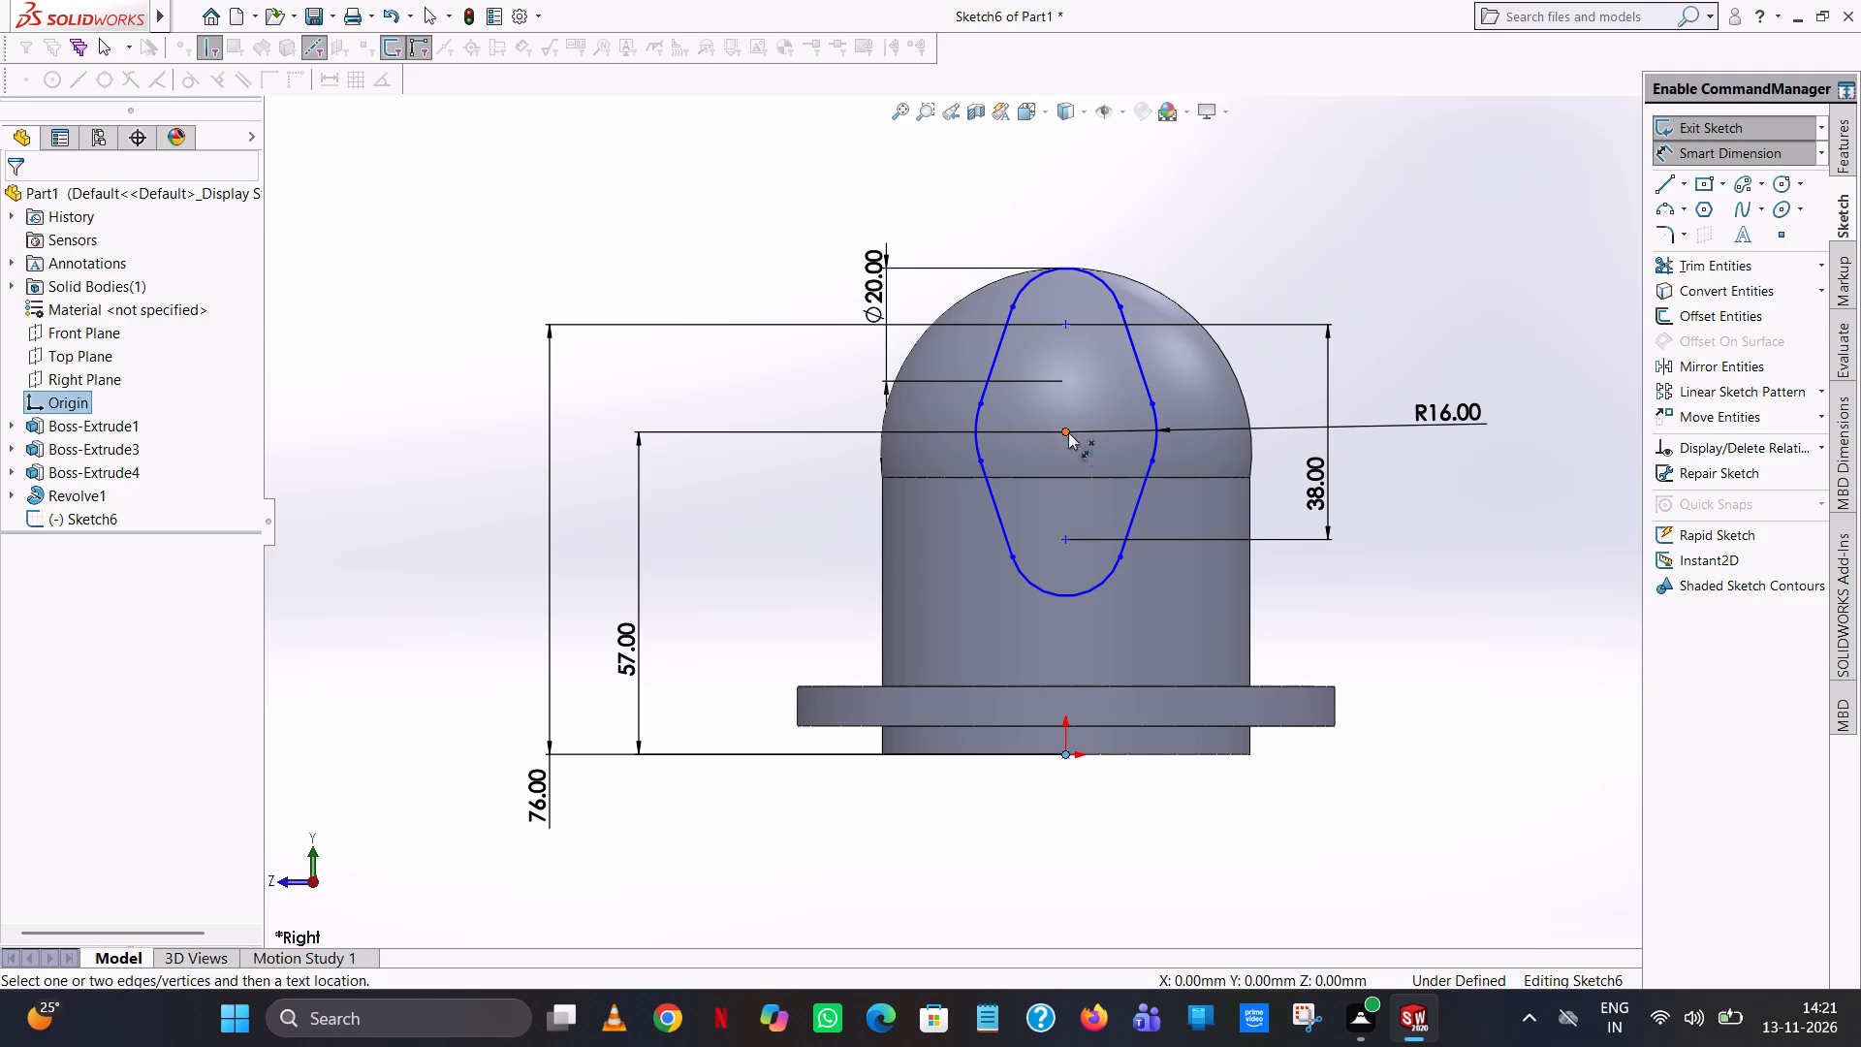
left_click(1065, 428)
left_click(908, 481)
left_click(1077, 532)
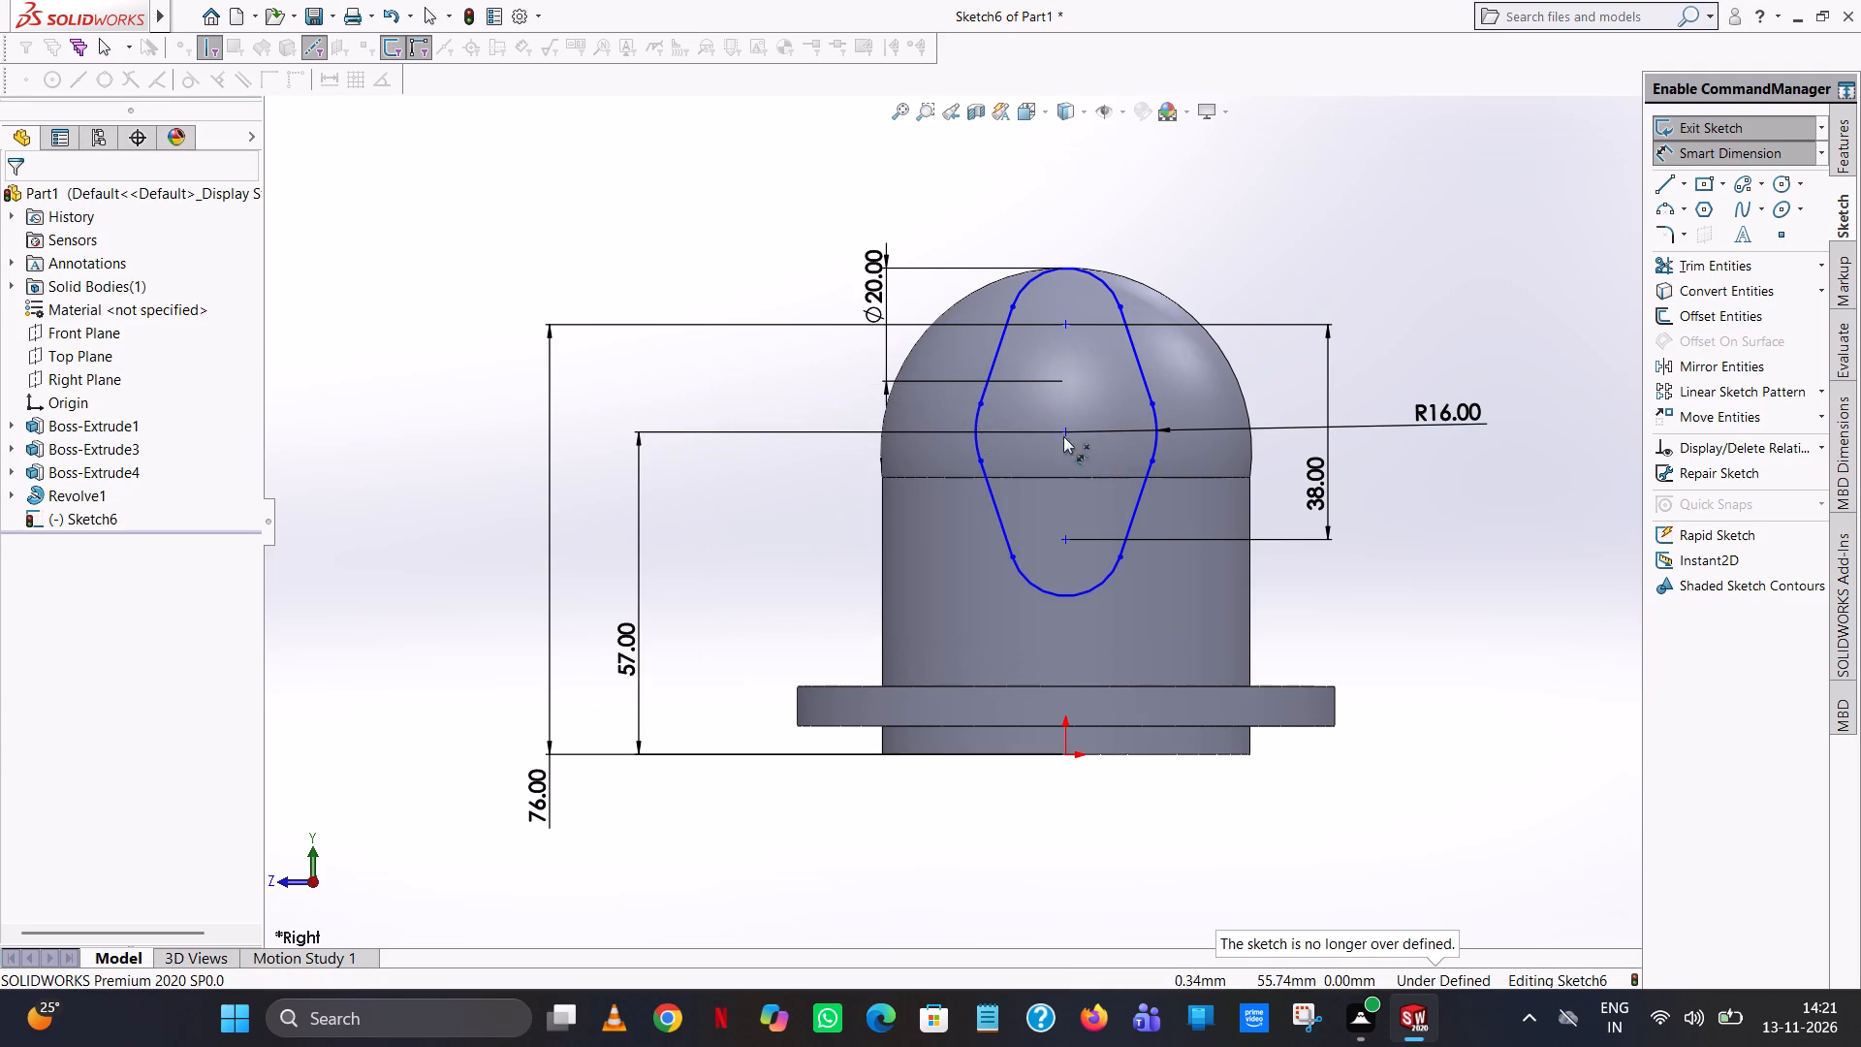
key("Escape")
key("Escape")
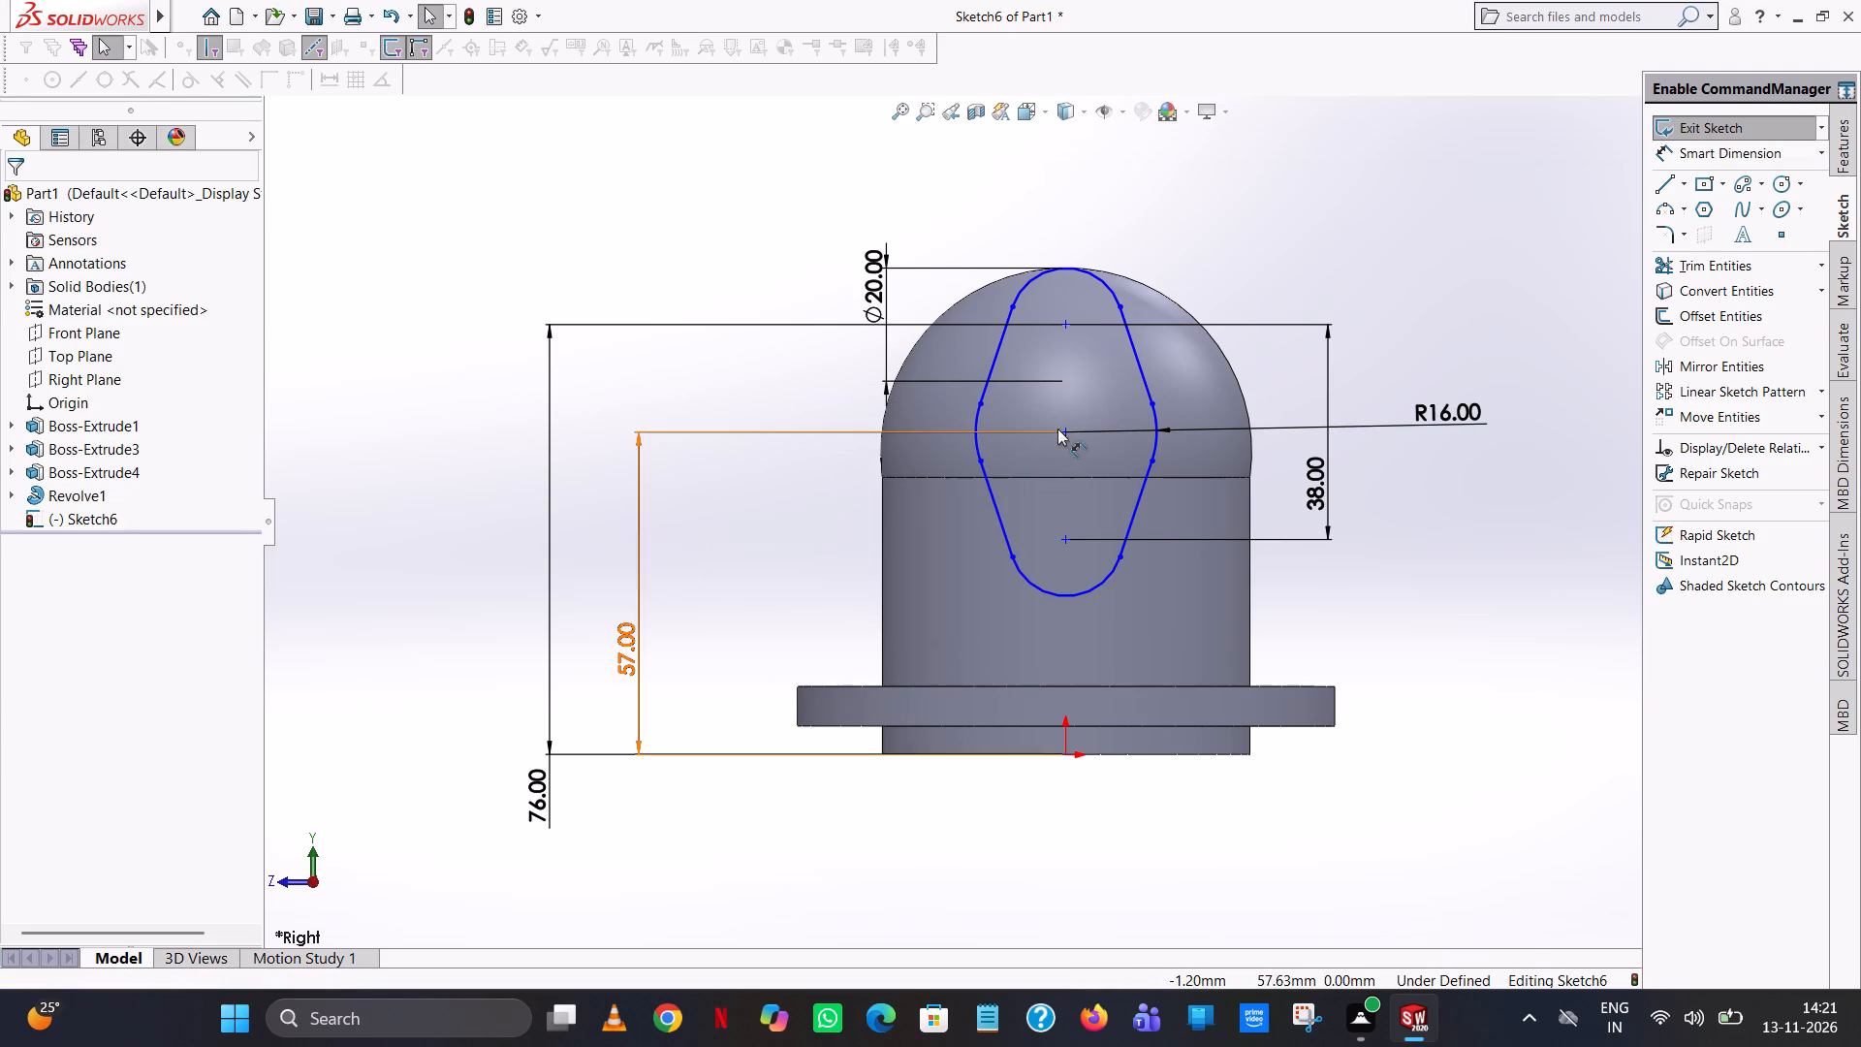
Add a vertical relation between the middle arc's centre point and the origin.
left_click(1065, 433, "ctrl")
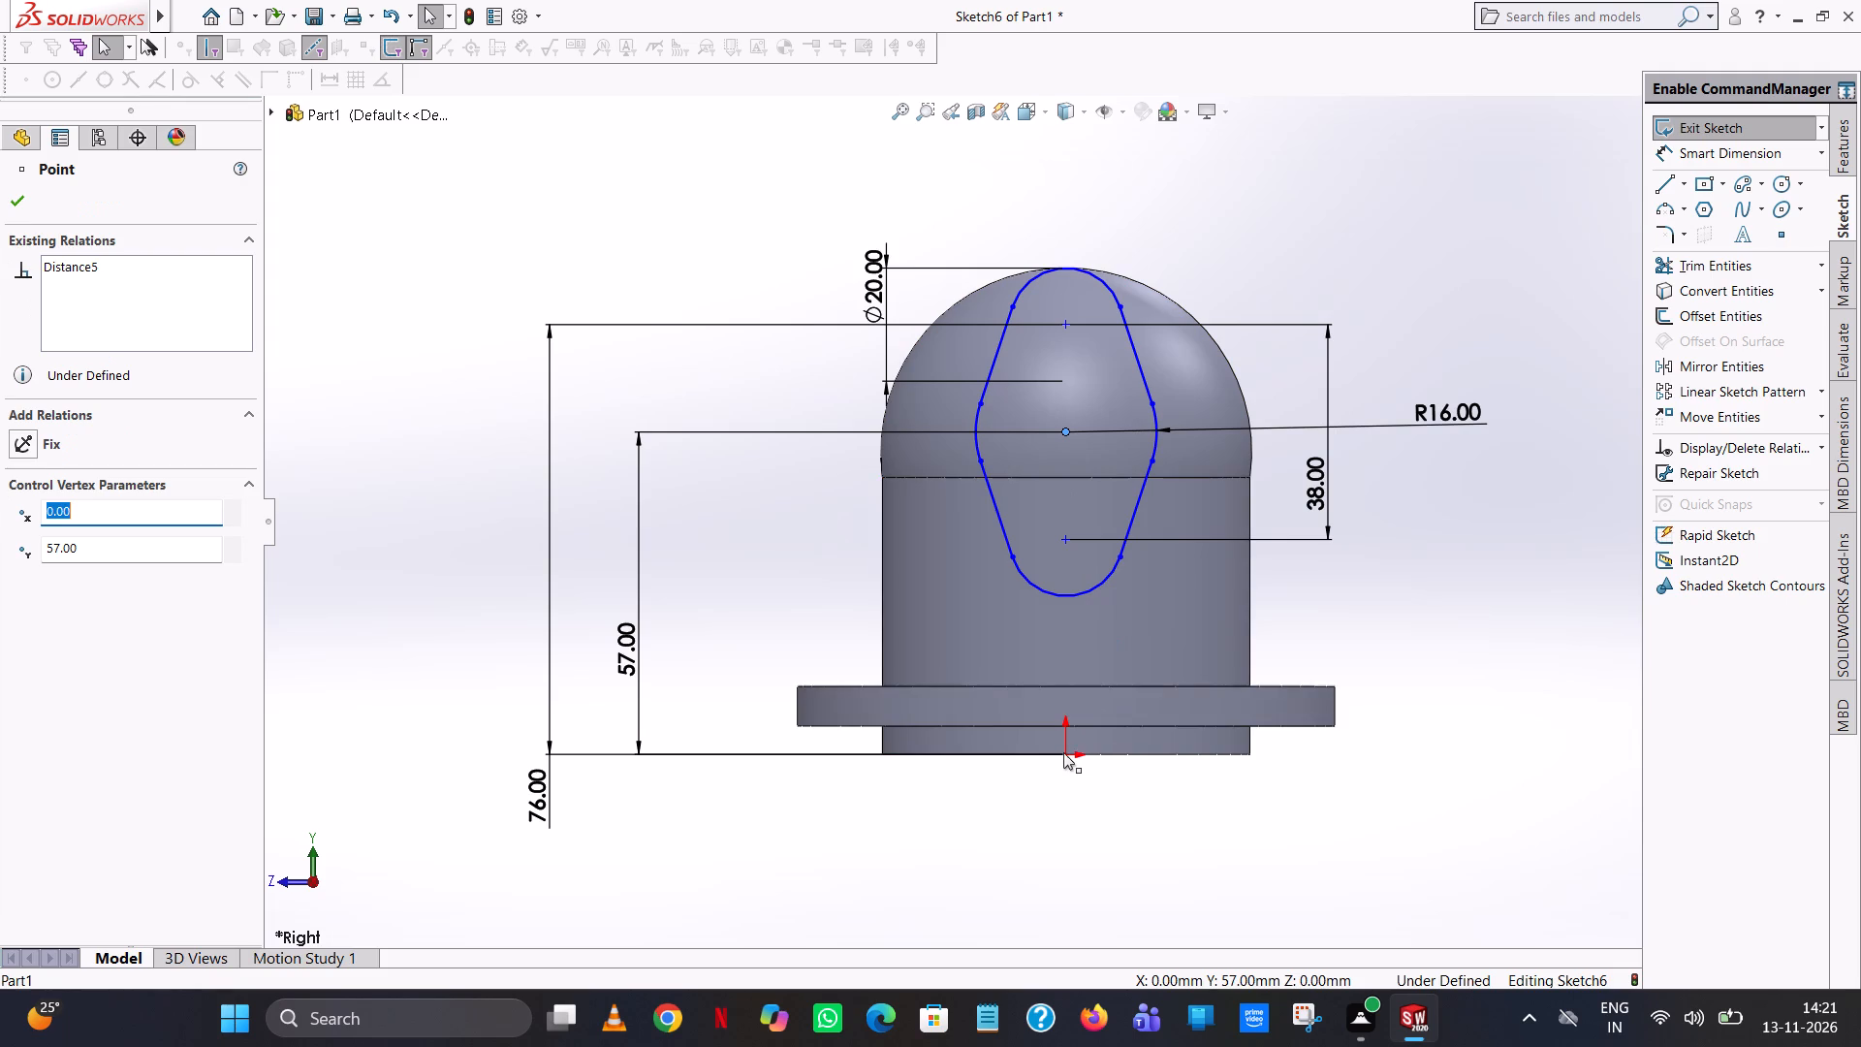
left_click(1063, 752, "ctrl")
left_click(71, 569)
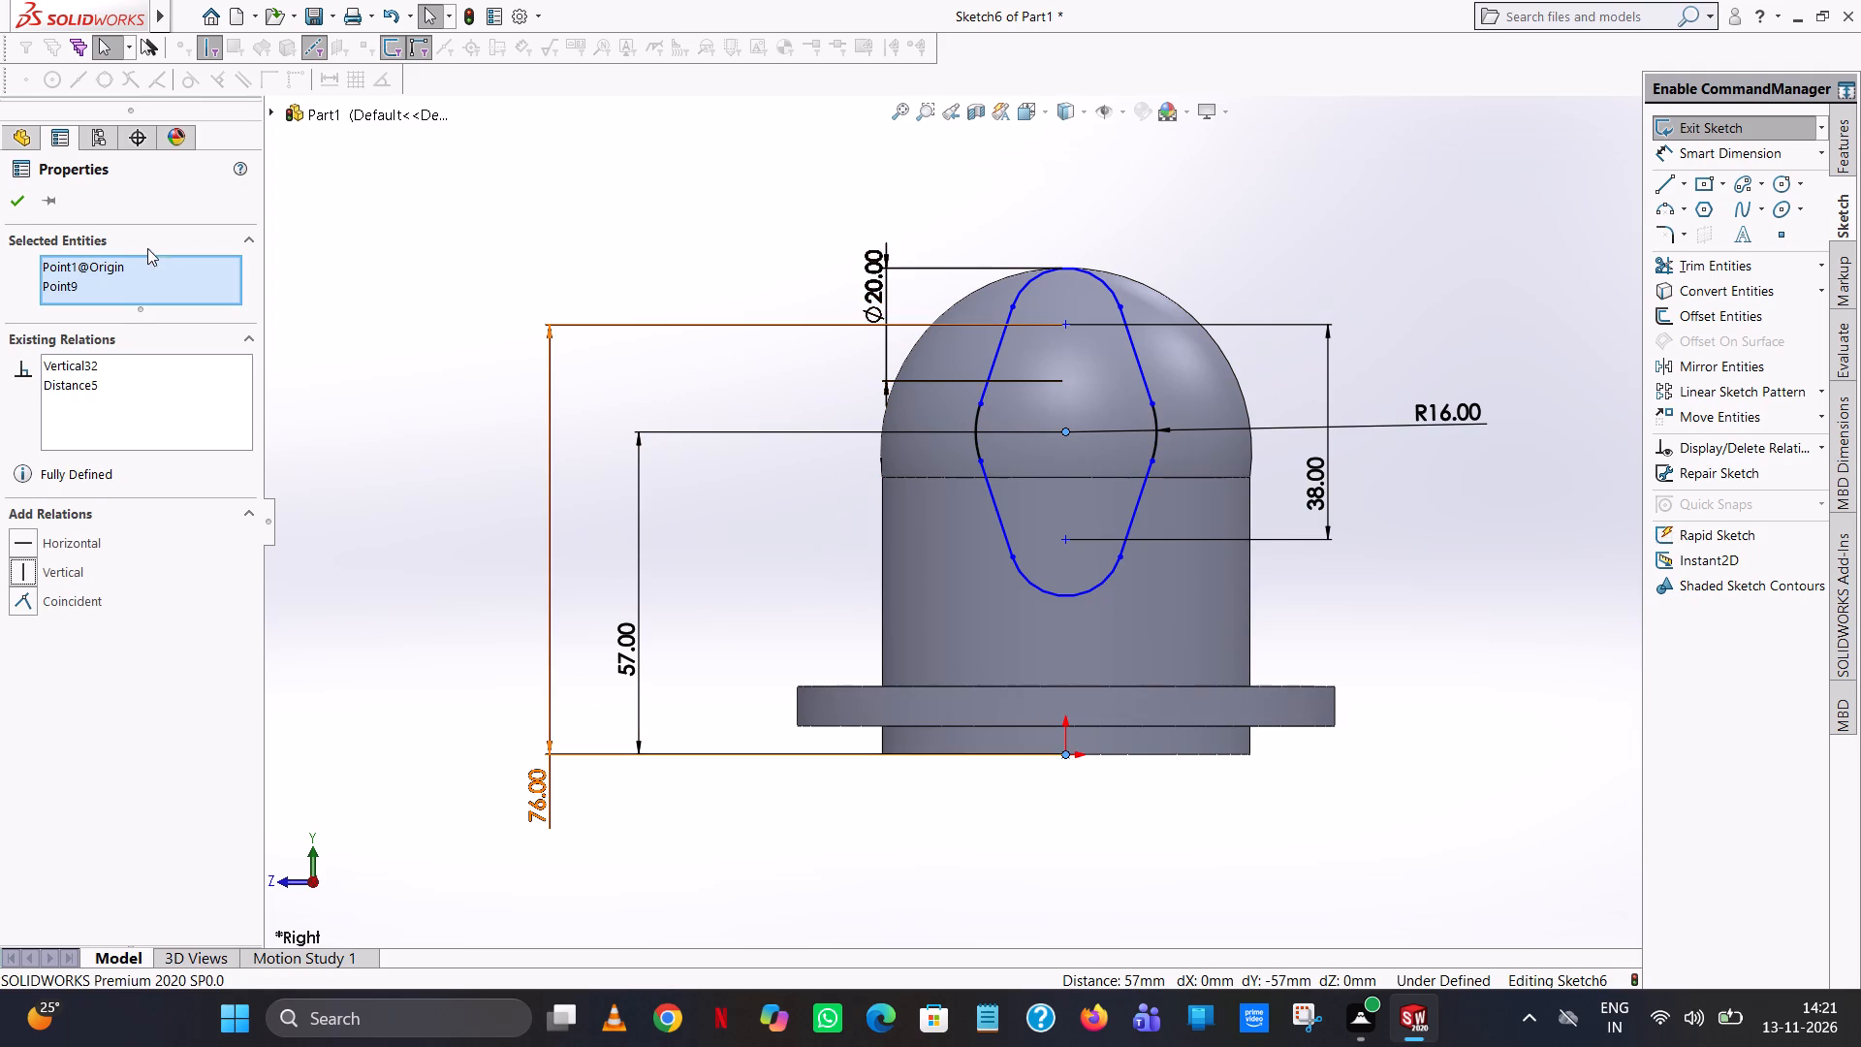
left_click(15, 193)
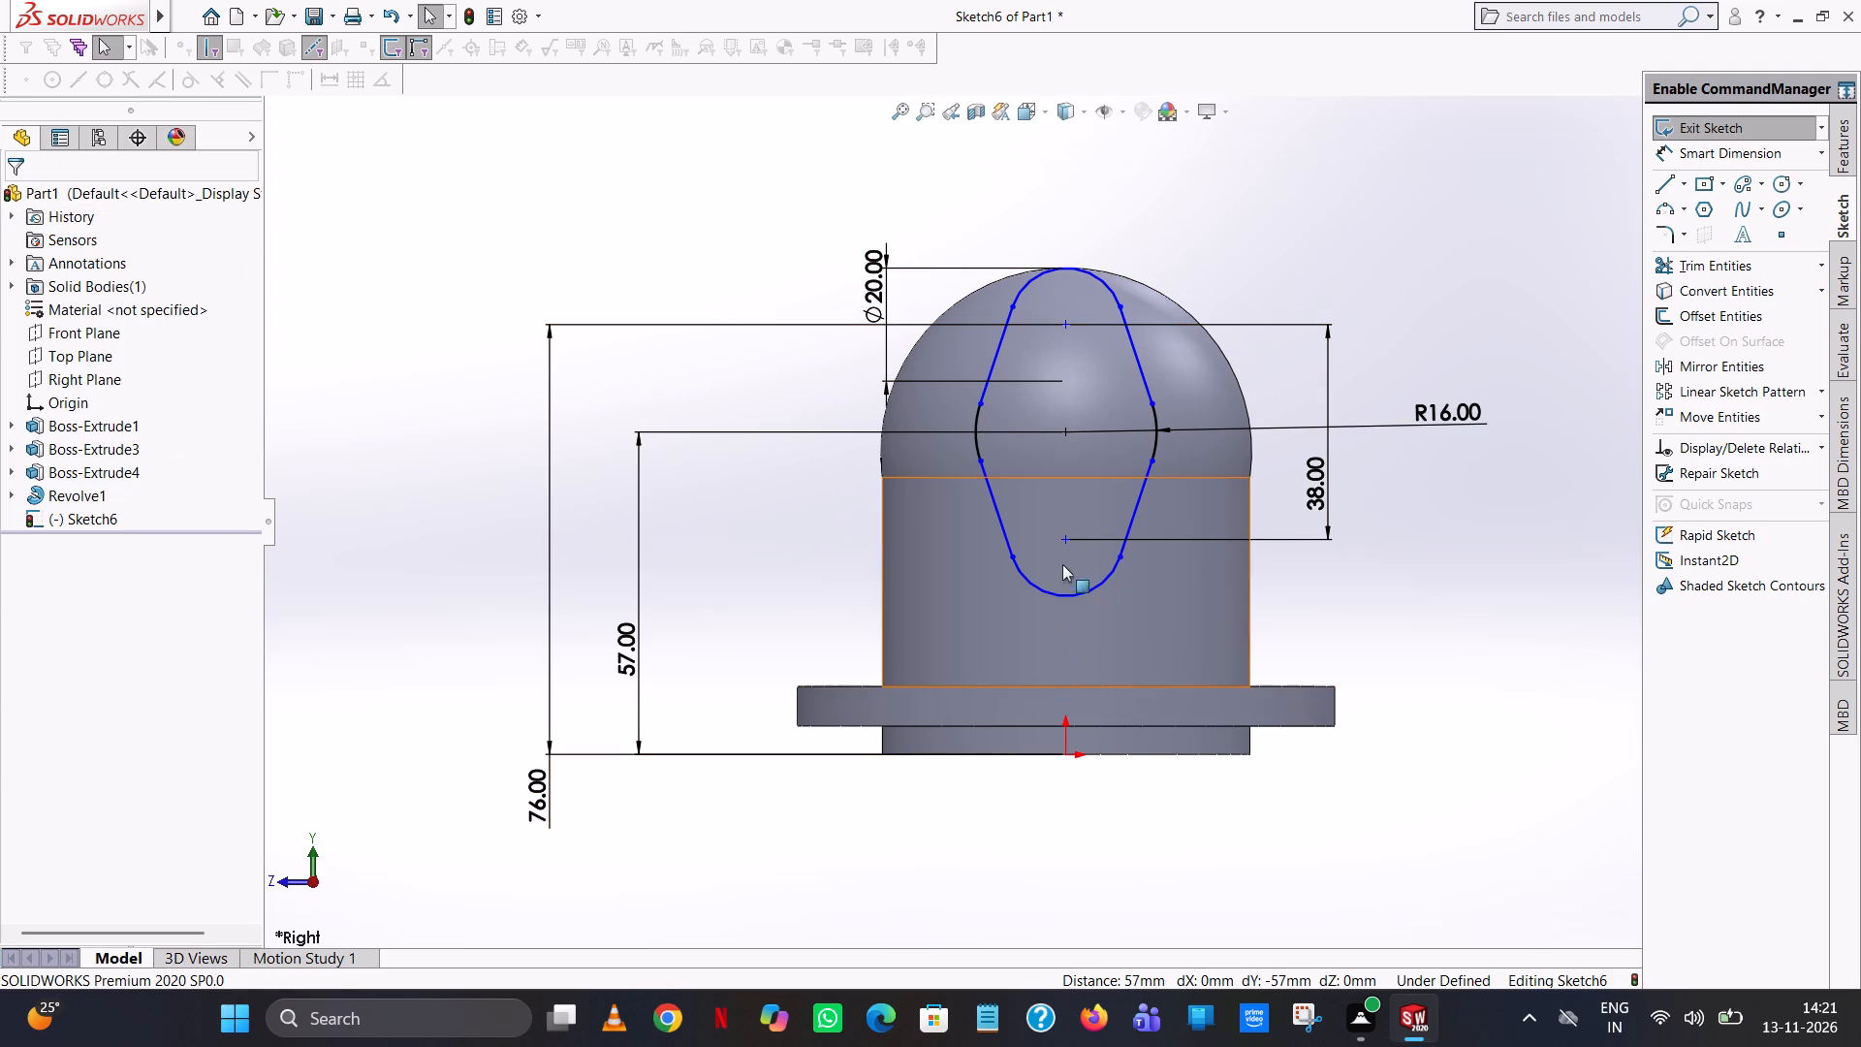
Add a vertical relation between the bottom arc's centre point and the origin.
left_click(1065, 537, "ctrl")
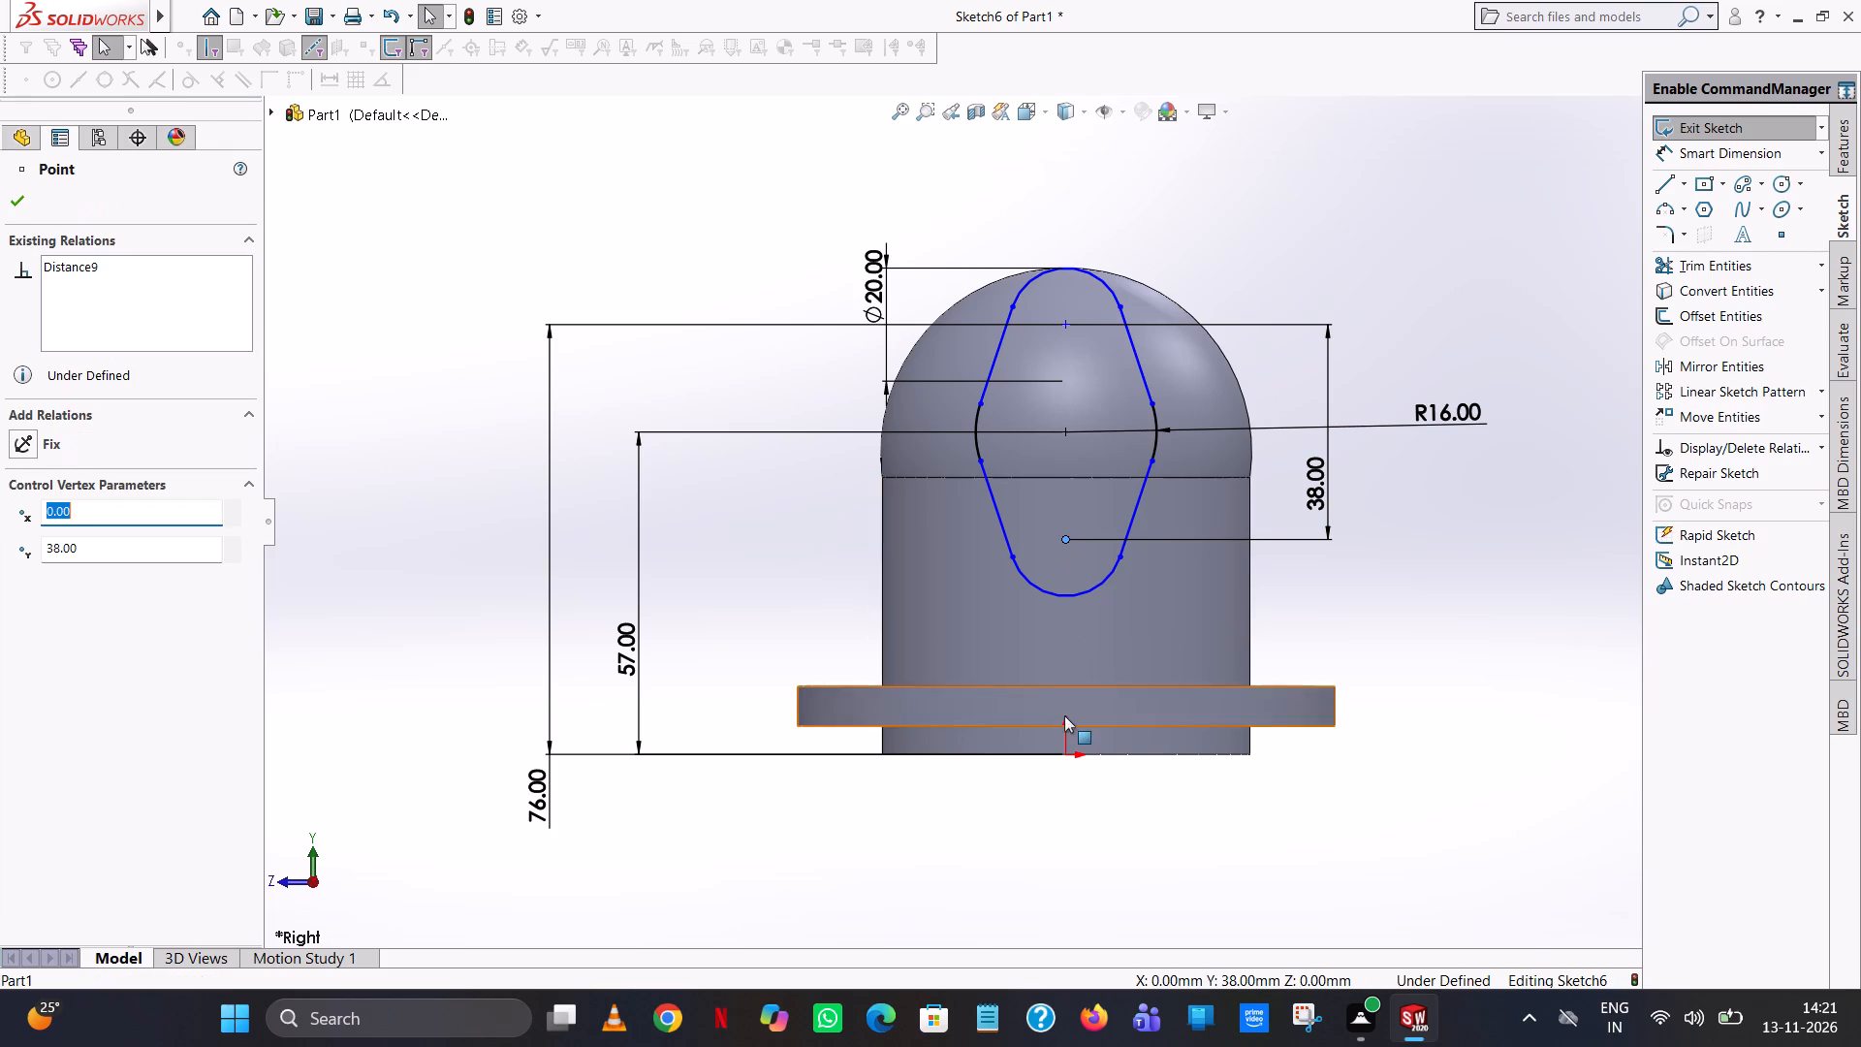
left_click(1066, 753, "ctrl")
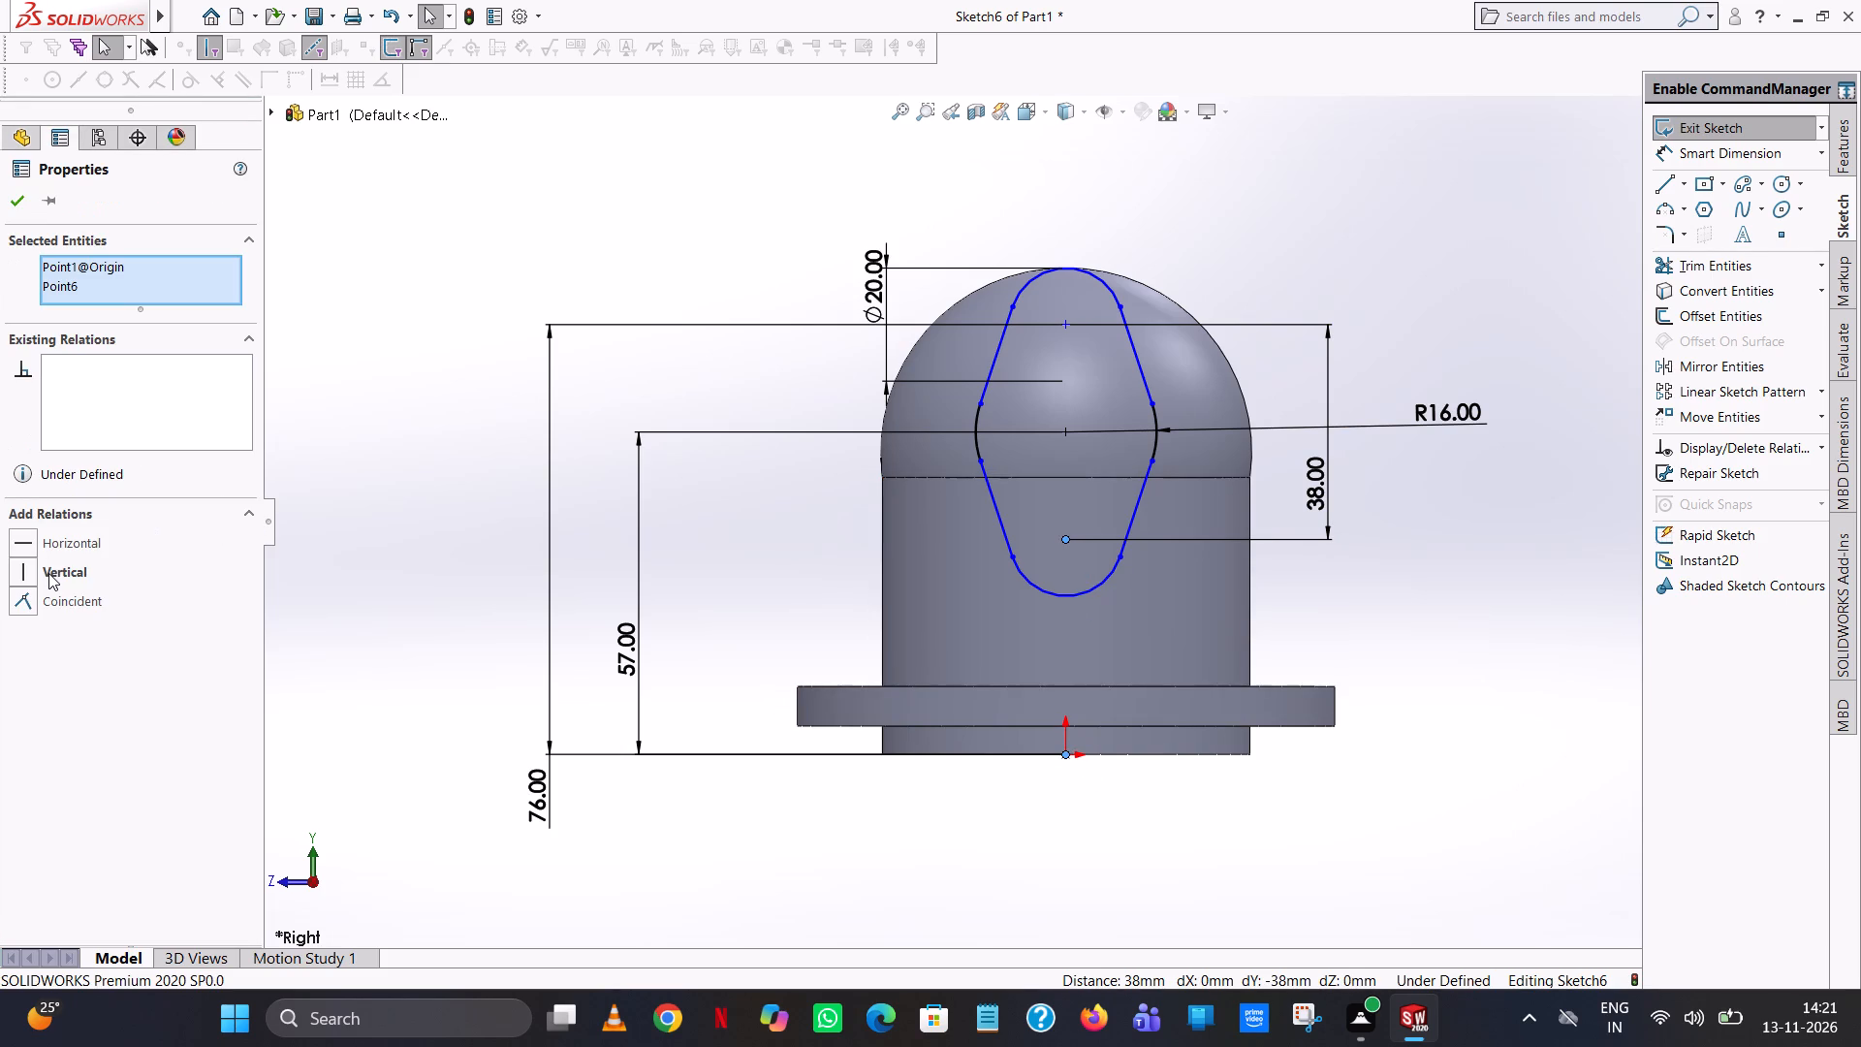
left_click(48, 573)
left_click(48, 573)
left_click(15, 199)
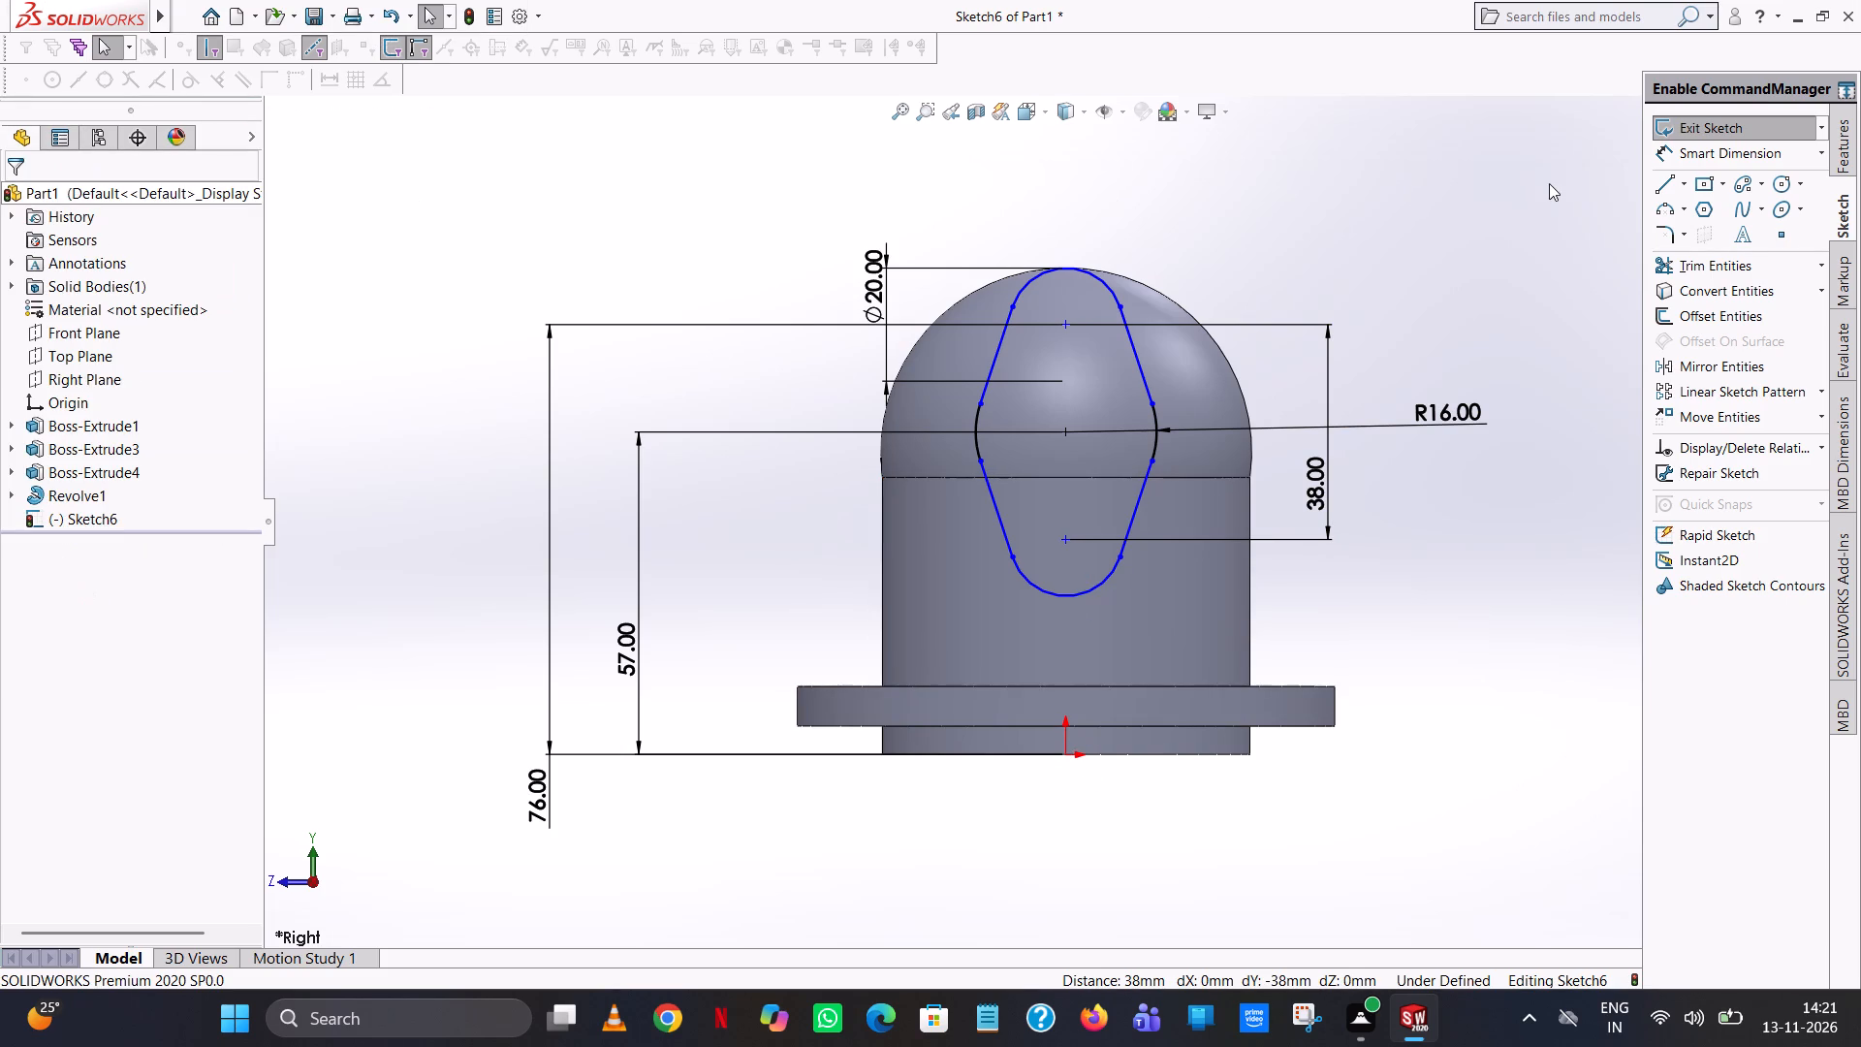
Dimension the radius of the profile's bottom arc.
left_click(1695, 155)
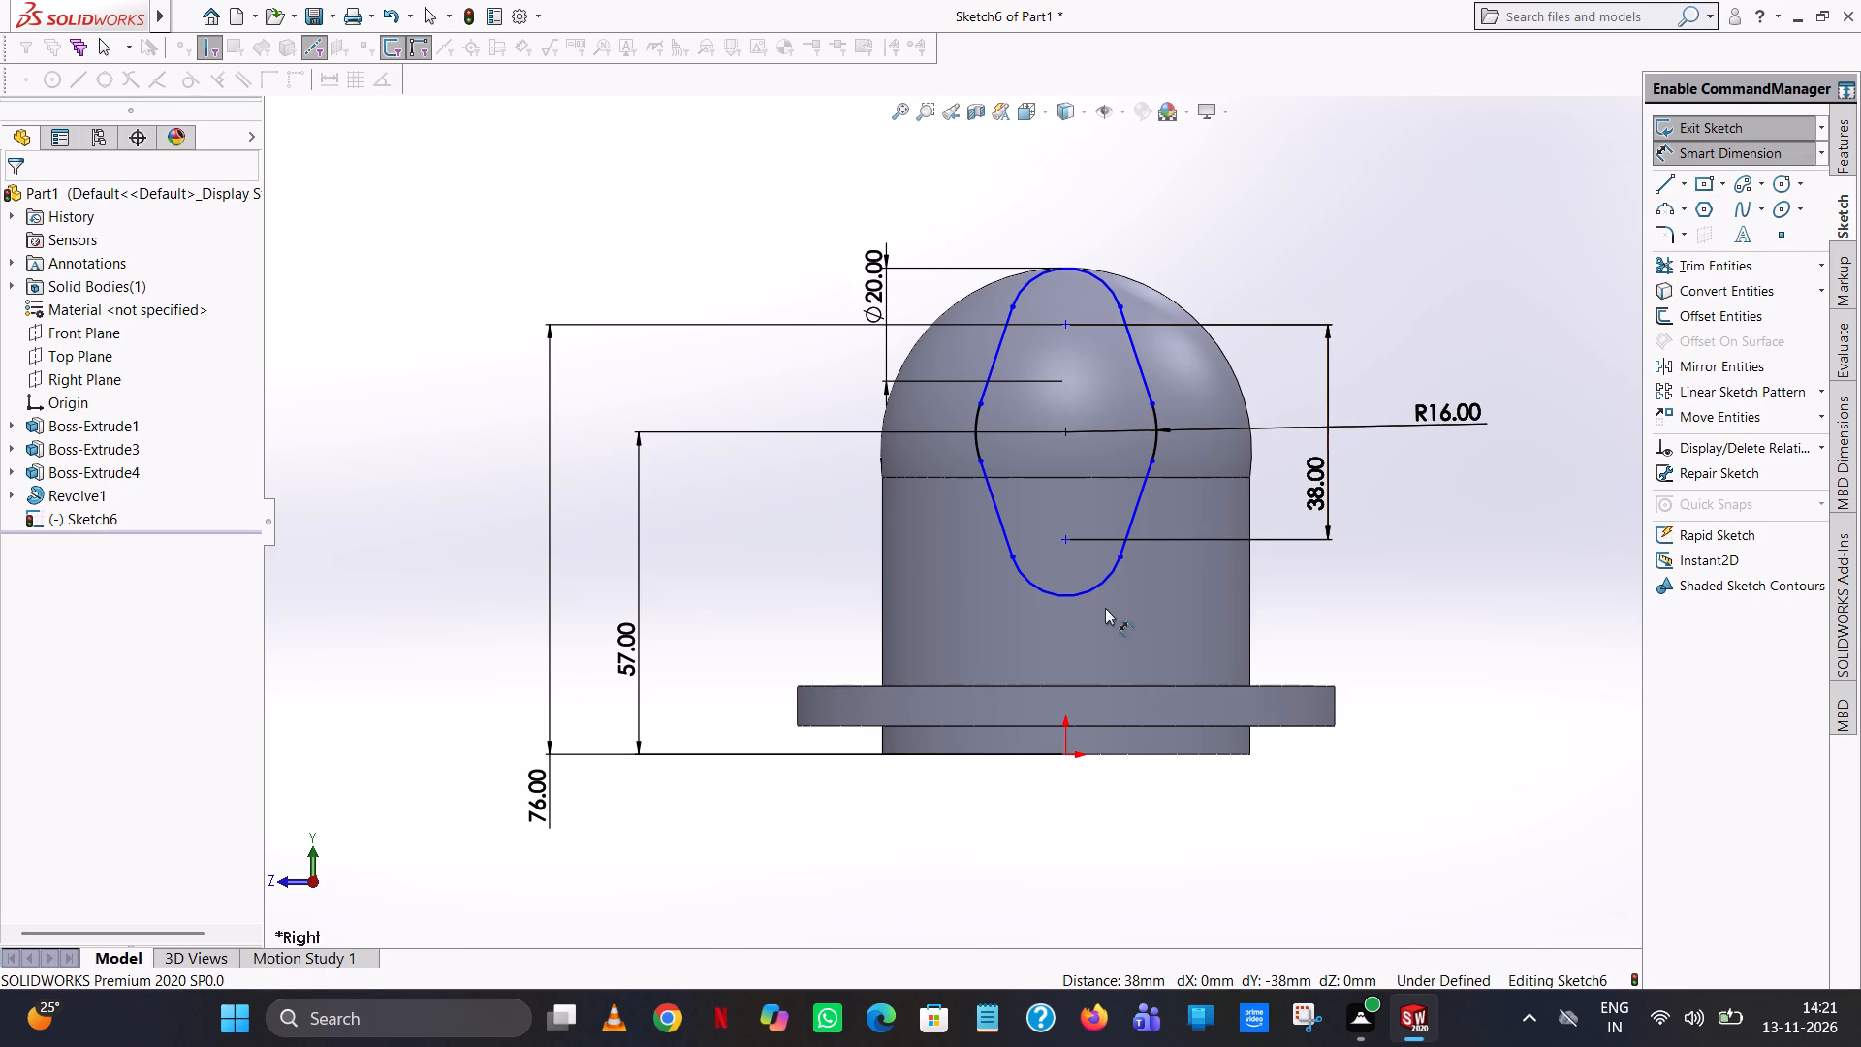
left_click(1088, 588)
left_click(1212, 668)
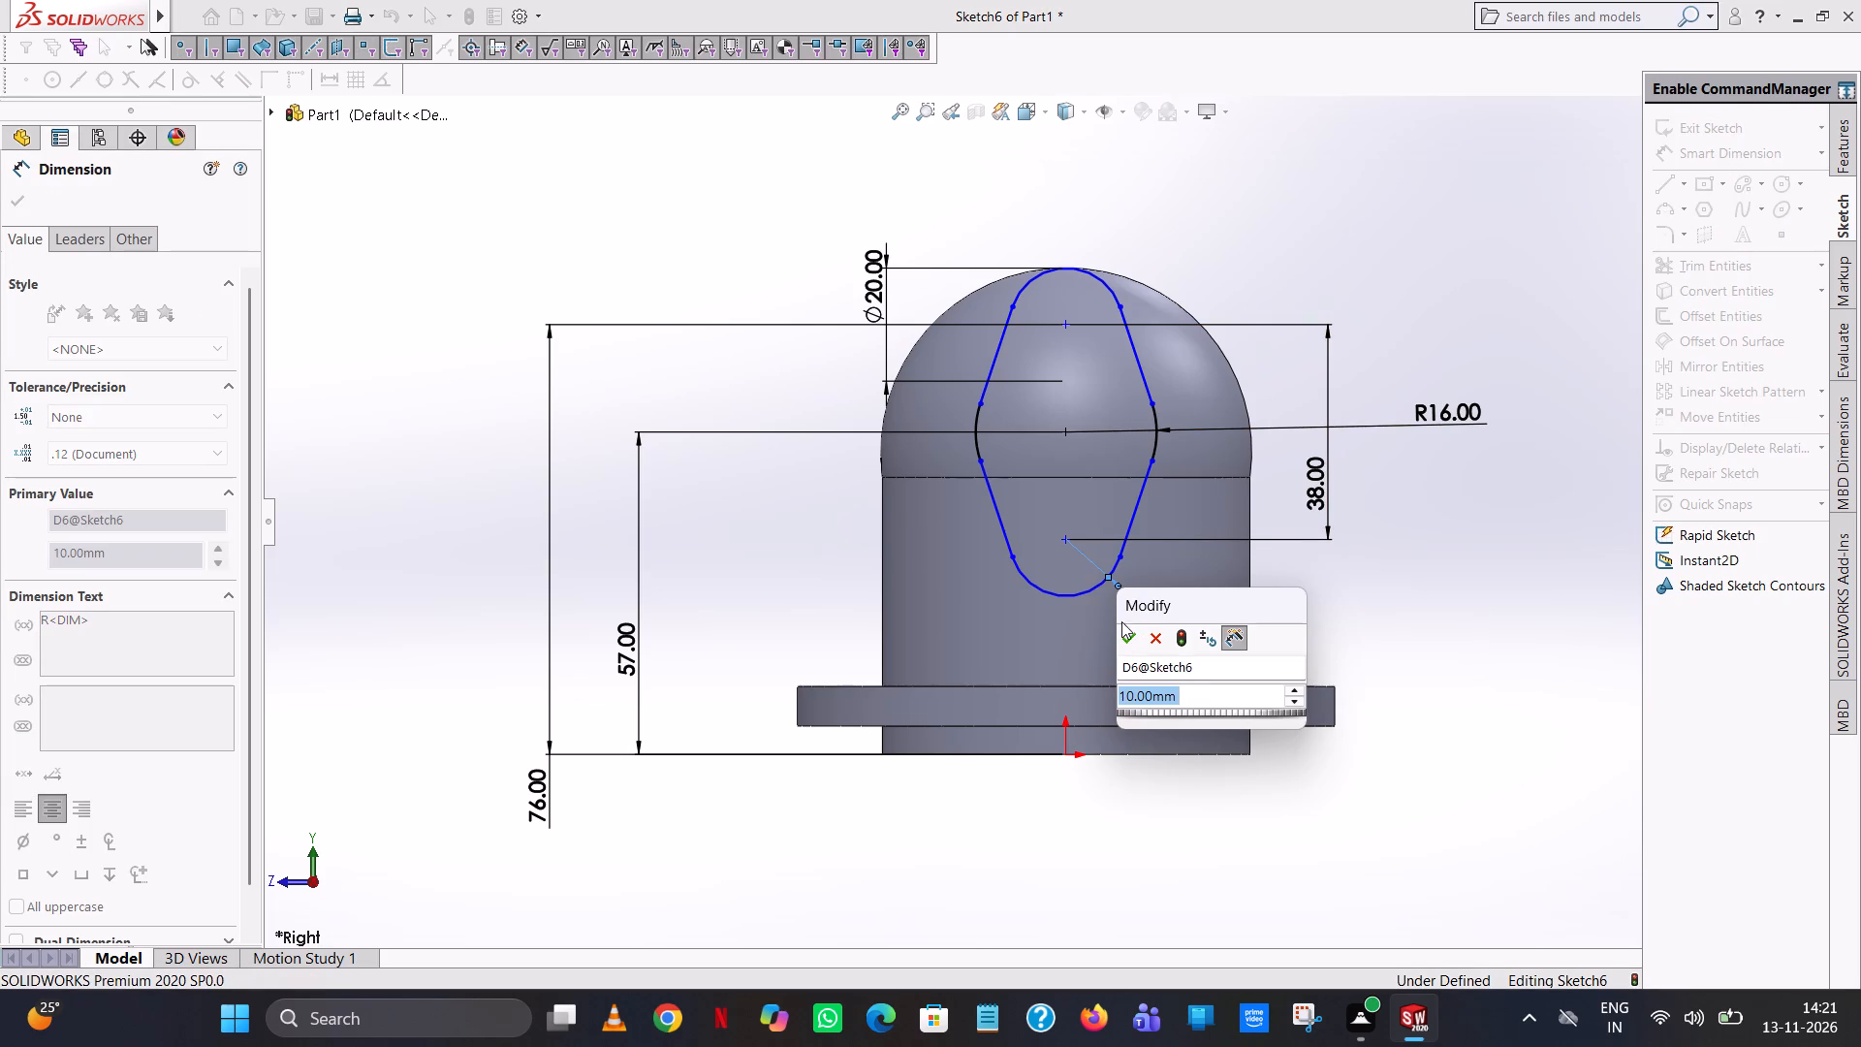
left_click(1130, 643)
left_click(1261, 188)
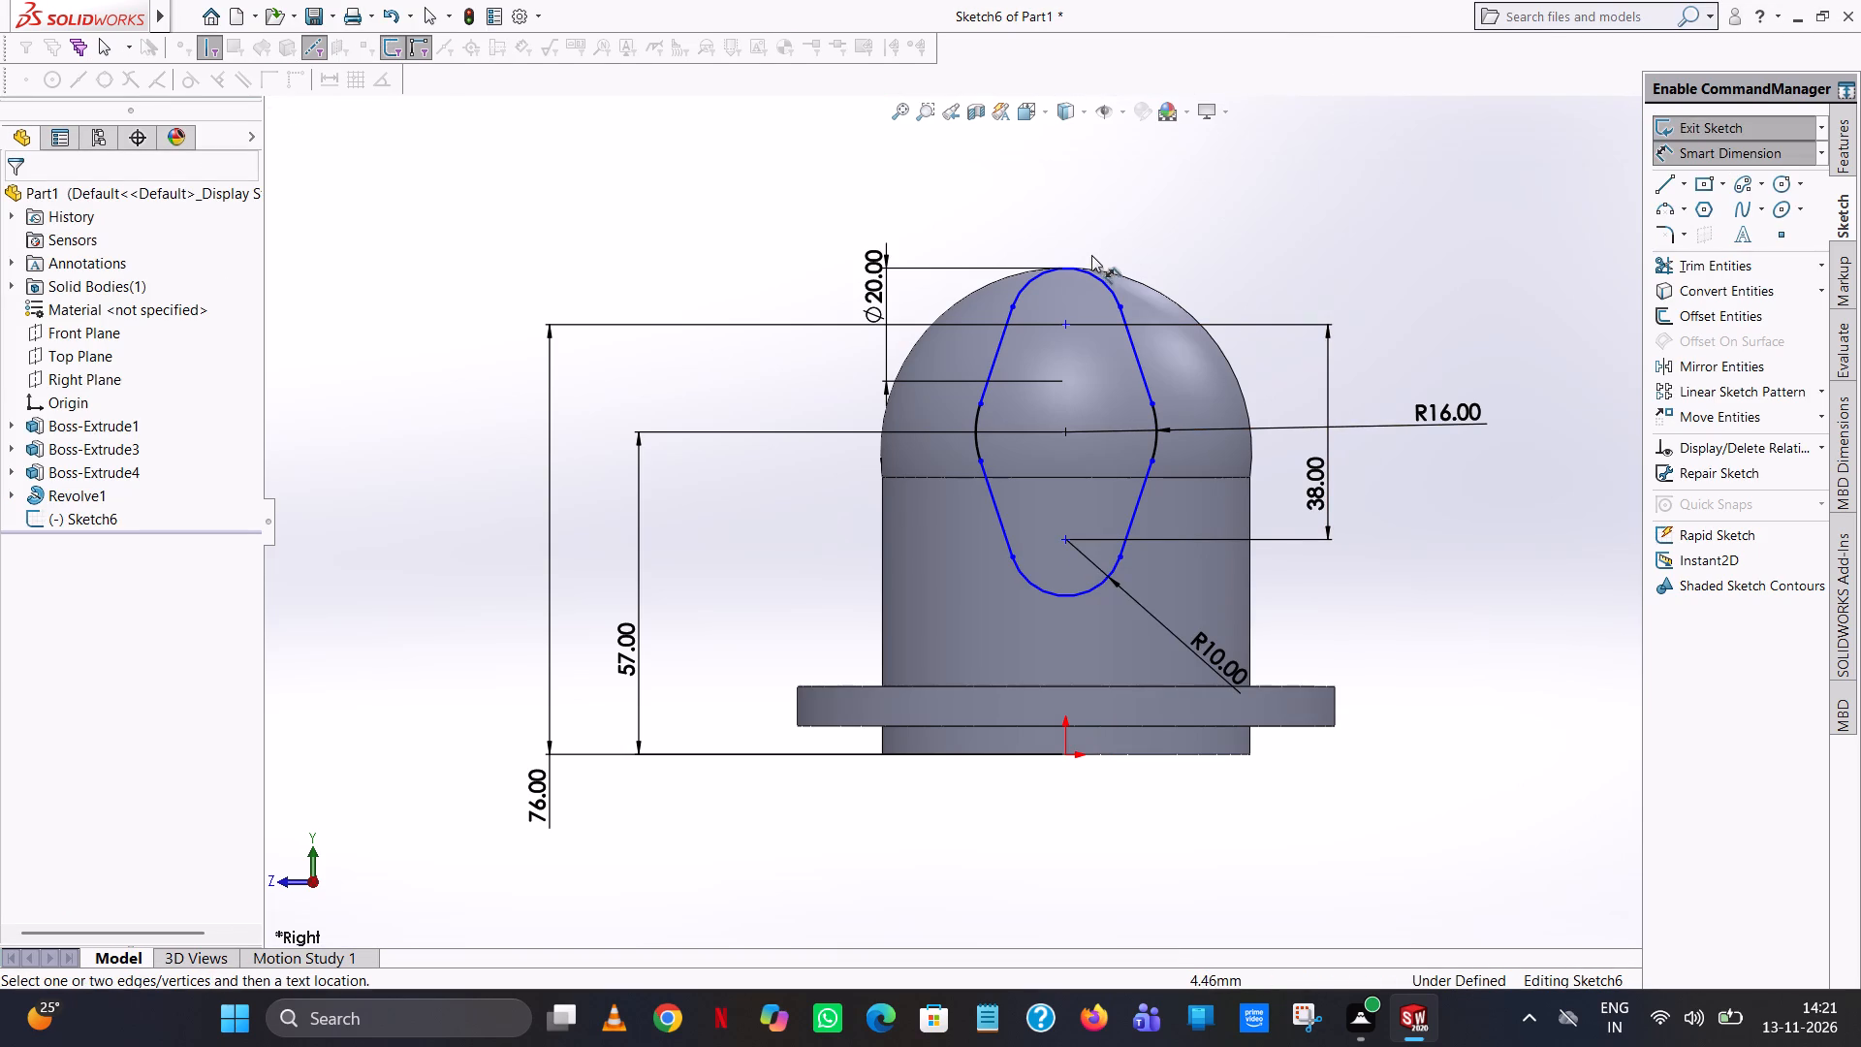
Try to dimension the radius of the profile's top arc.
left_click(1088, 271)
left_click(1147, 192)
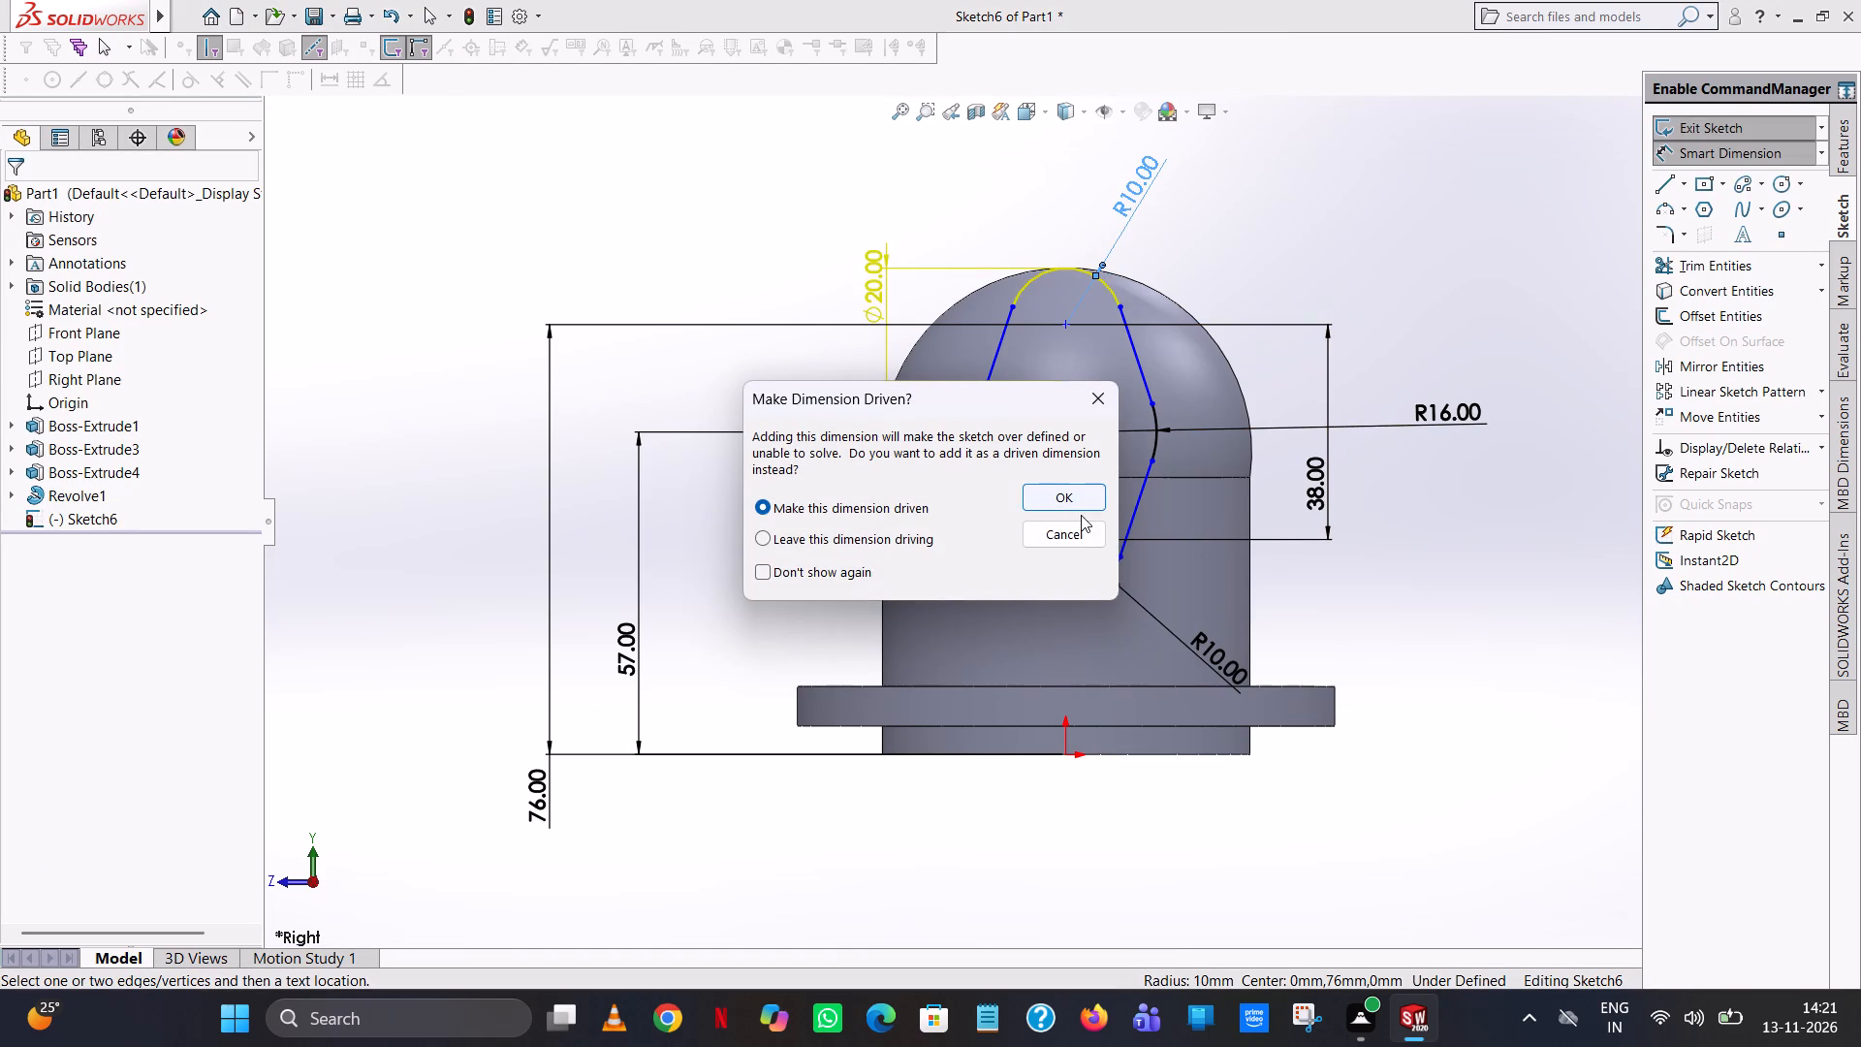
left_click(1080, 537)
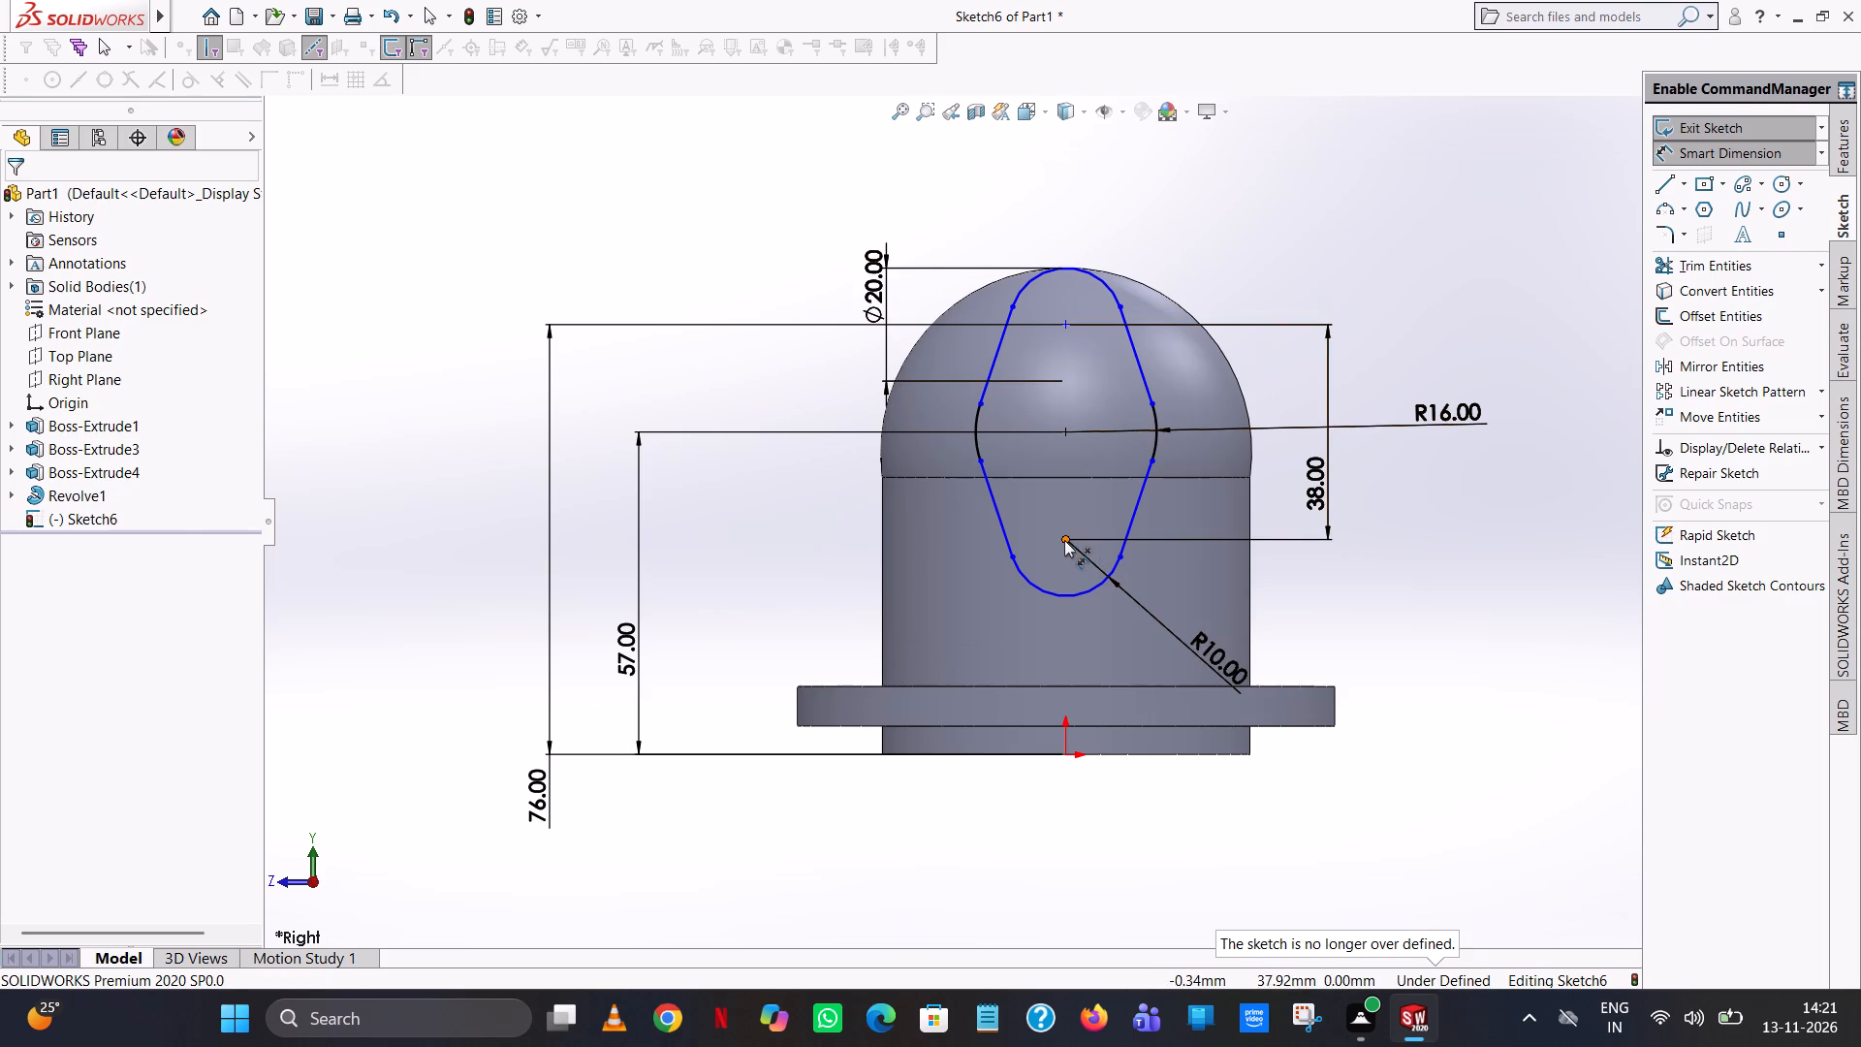
Dimension the vertical distance from the origin to the bottom arc's centre point.
left_click(1064, 540)
left_click(1064, 753)
left_click(952, 754)
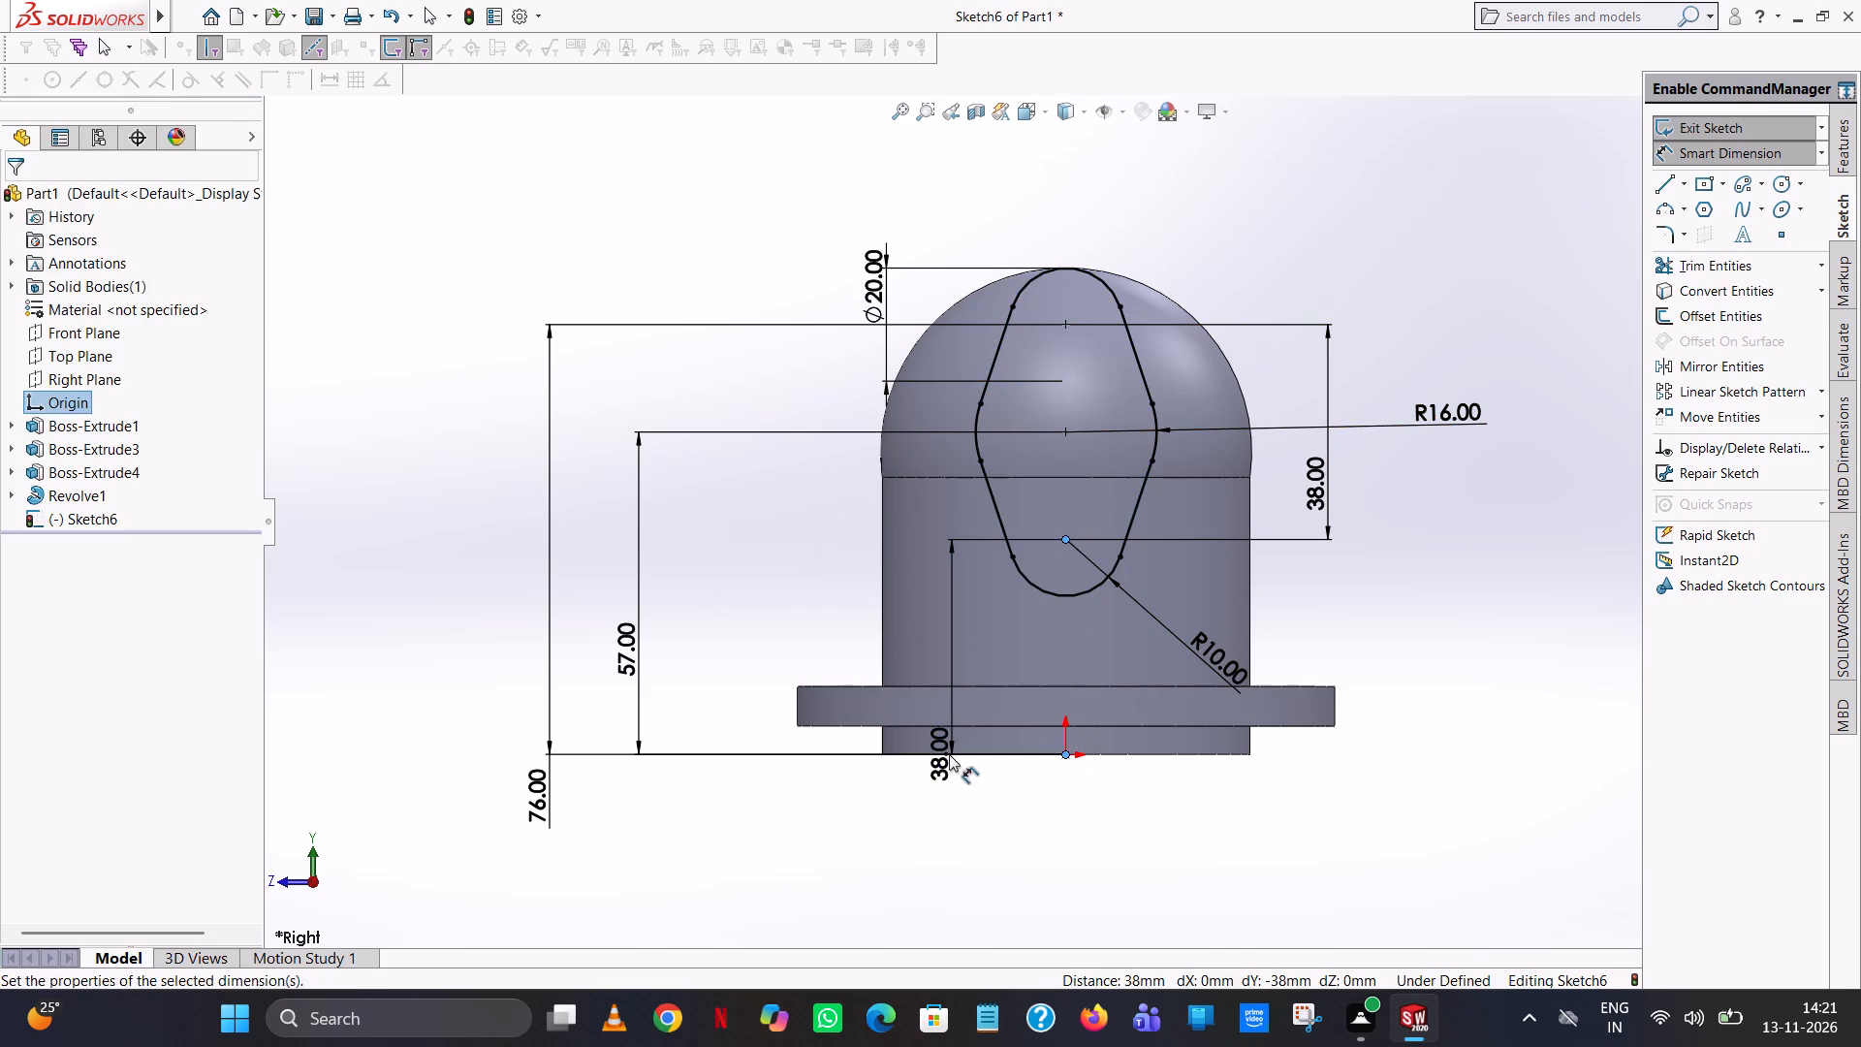
left_click(864, 722)
left_click(1487, 264)
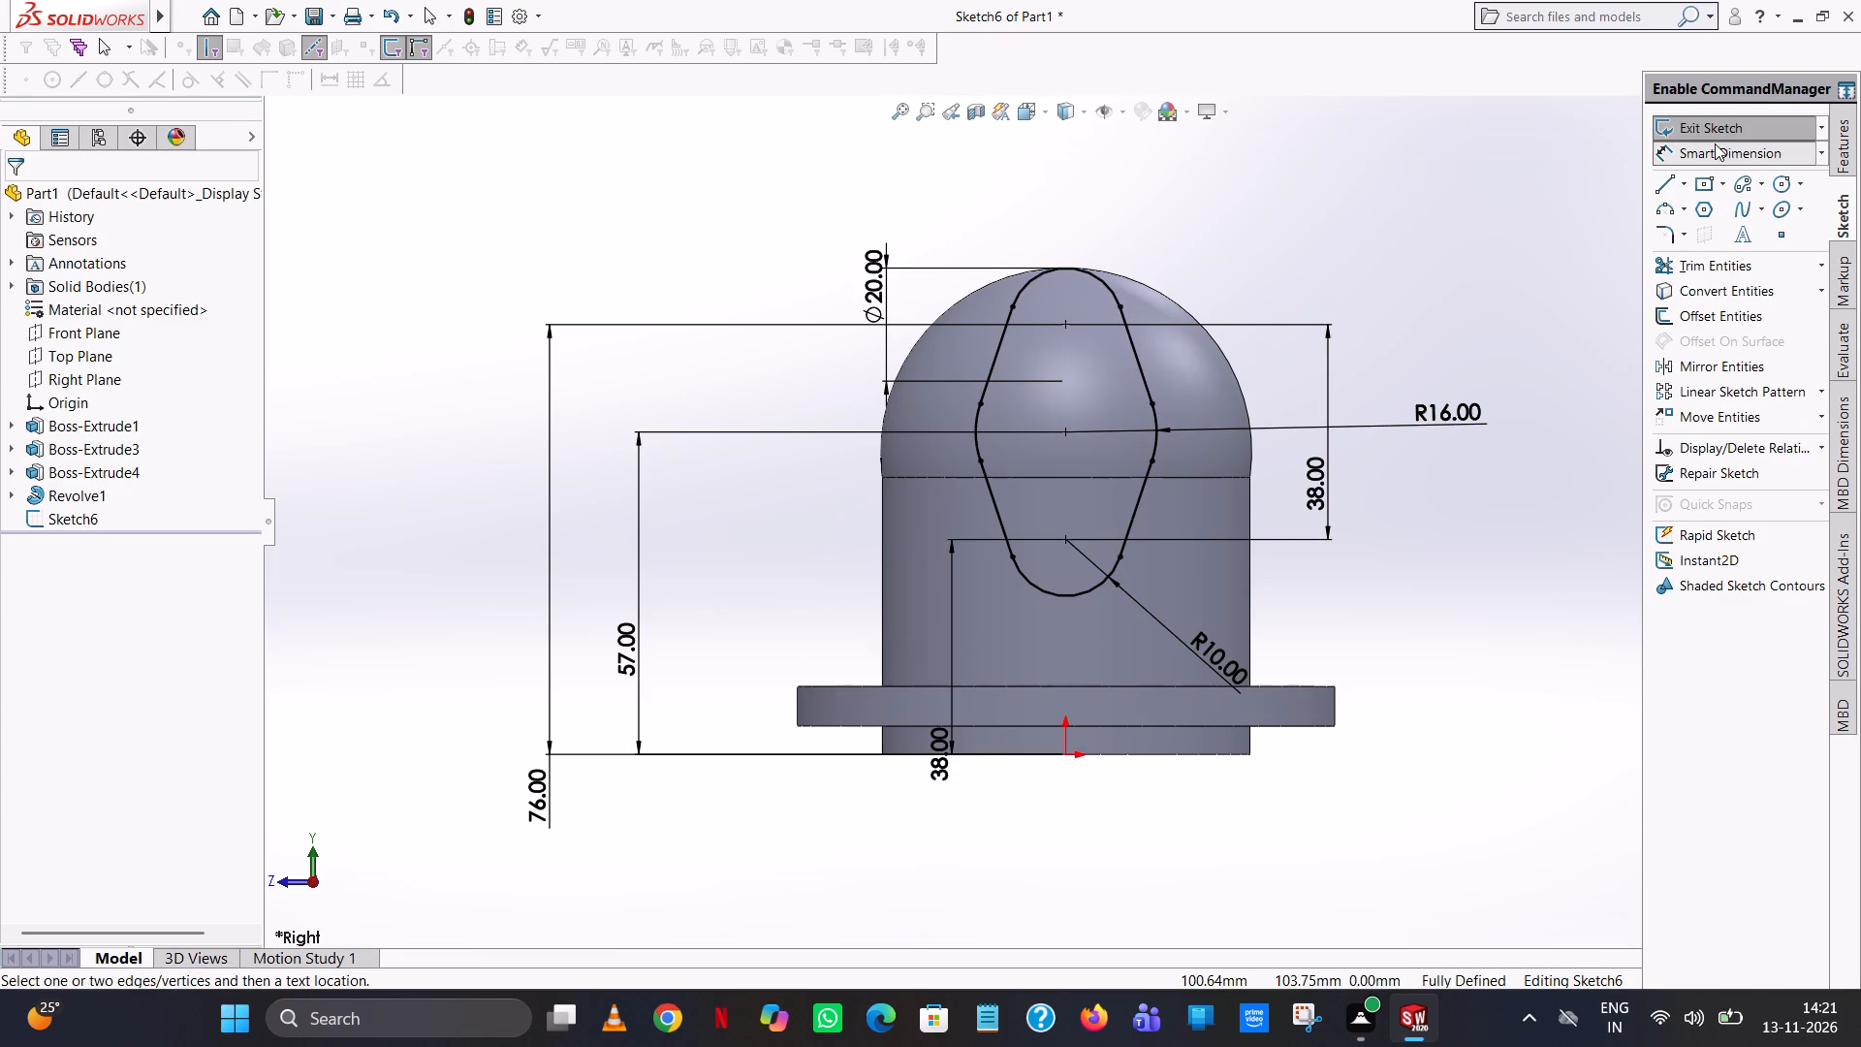
Extrude the flange profile as a blind boss 70 mm deep, merged with the domed body.
left_click(1843, 153)
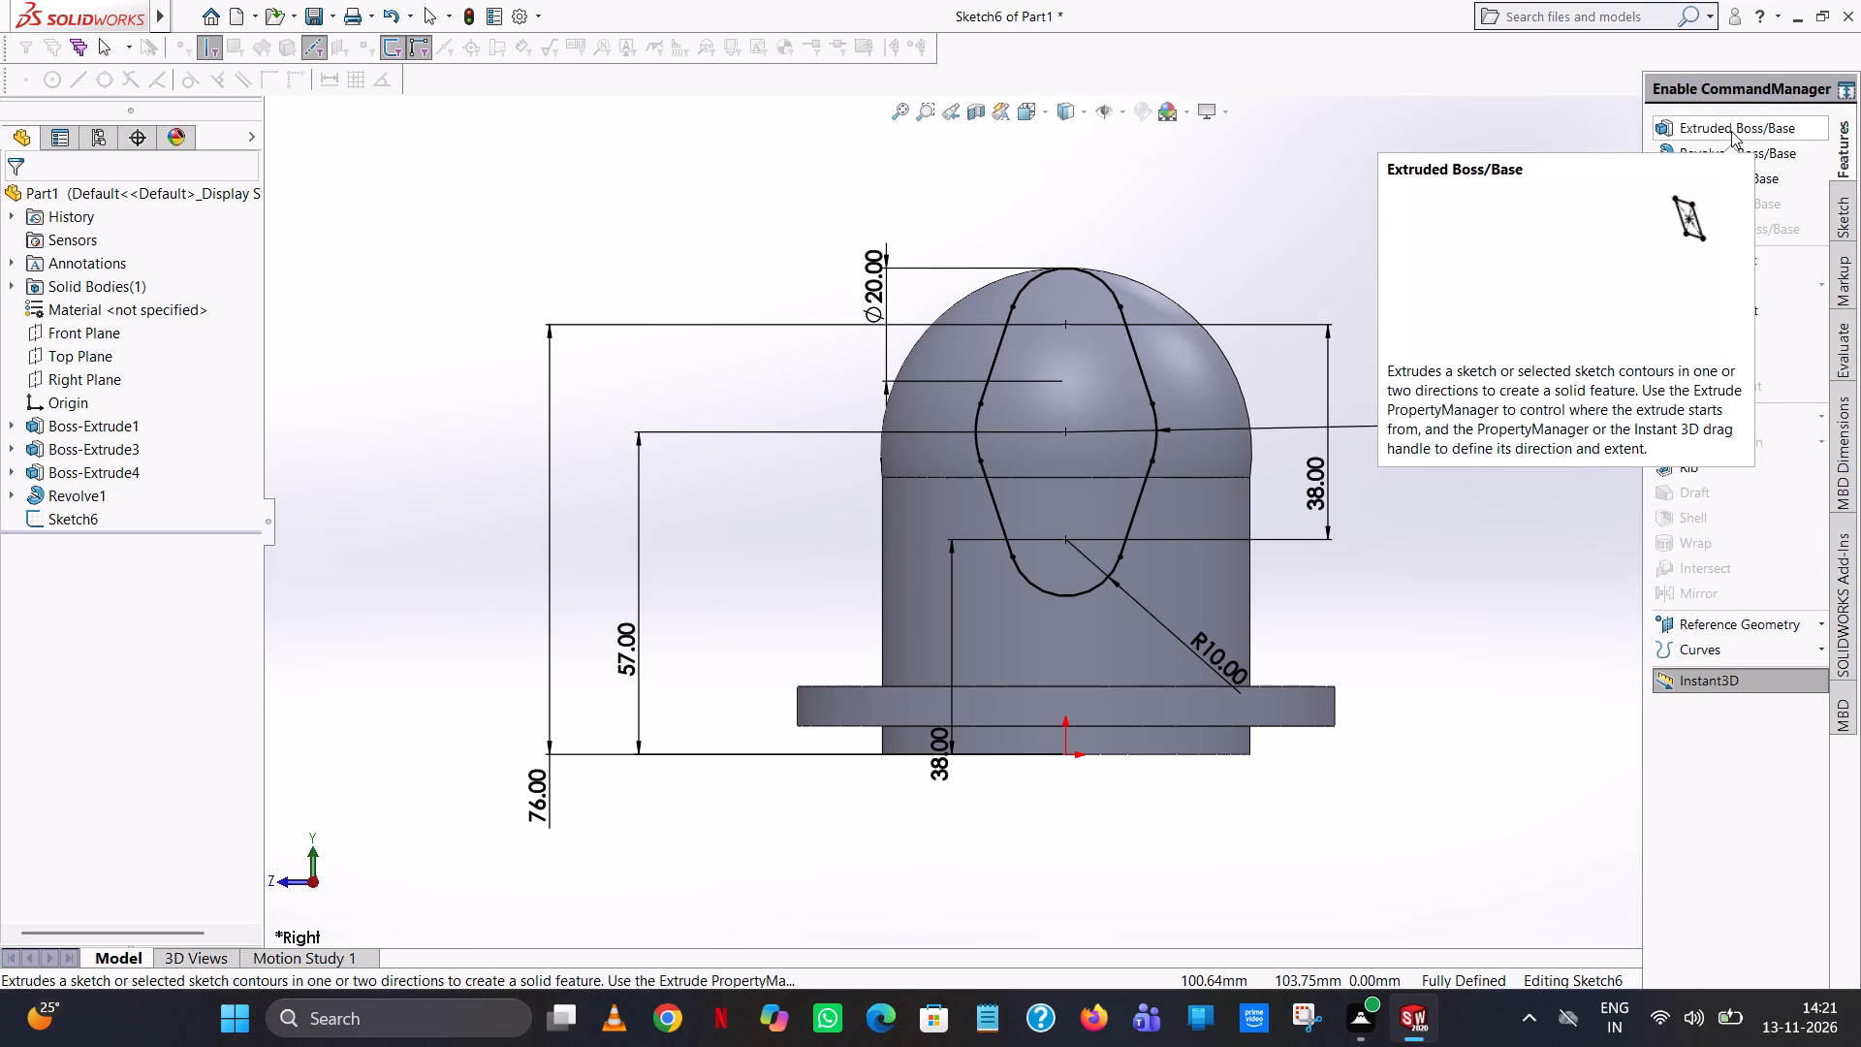
left_click(1731, 131)
scroll(786, 271, "up", 1)
middle_click_drag(786, 272, 875, 239)
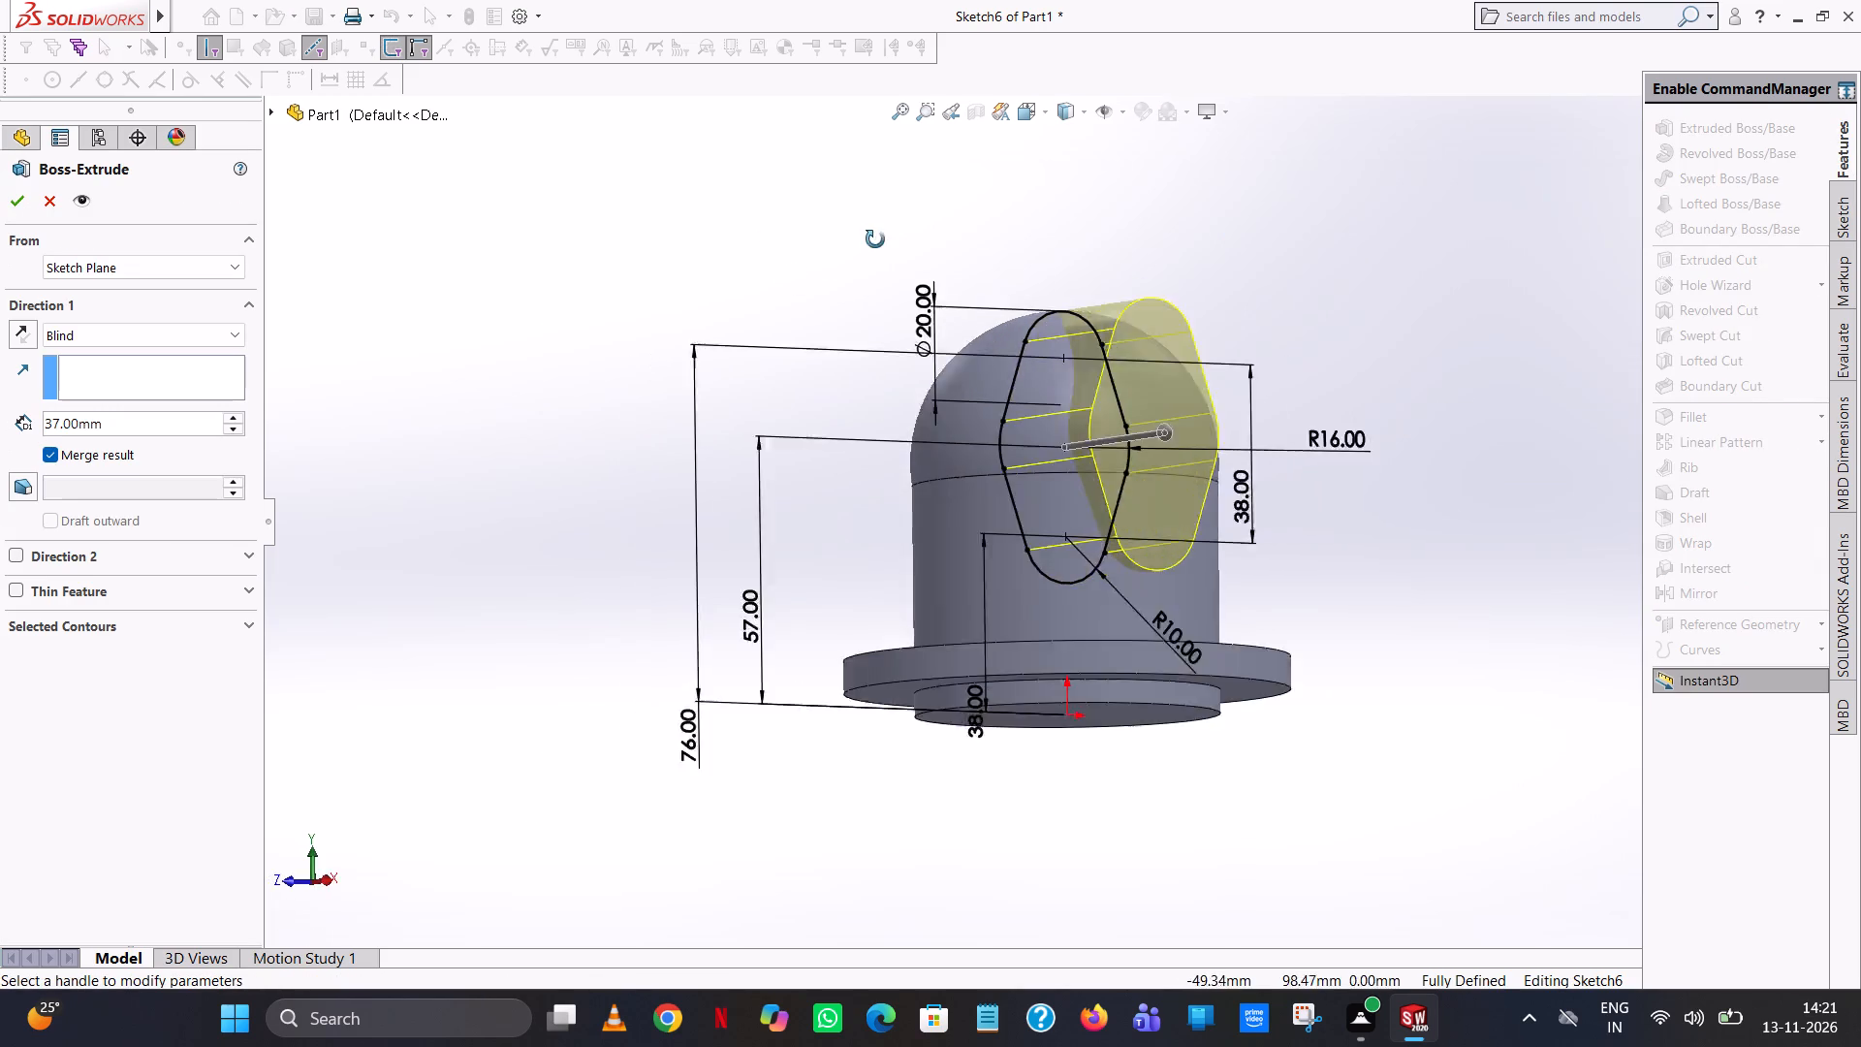
middle_click_drag(875, 239, 990, 510)
scroll(966, 366, "up", 1)
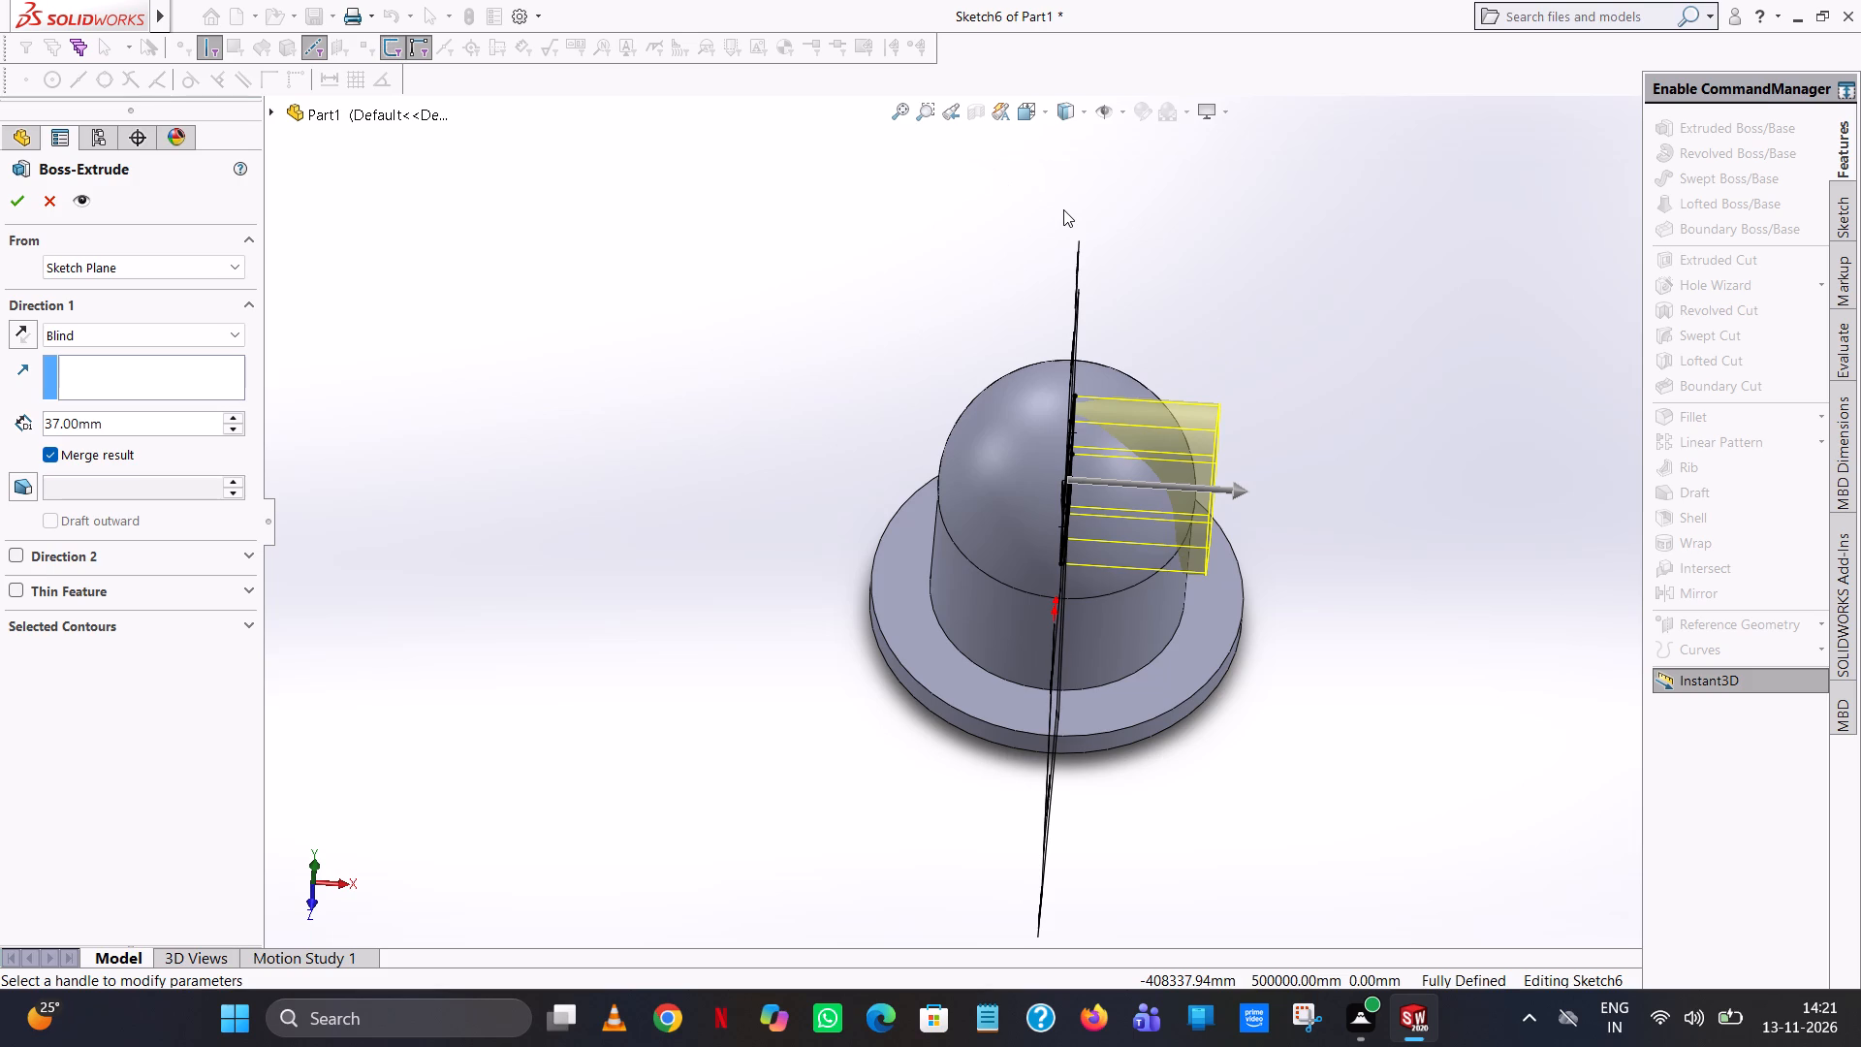
middle_click_drag(1117, 315, 1096, 121)
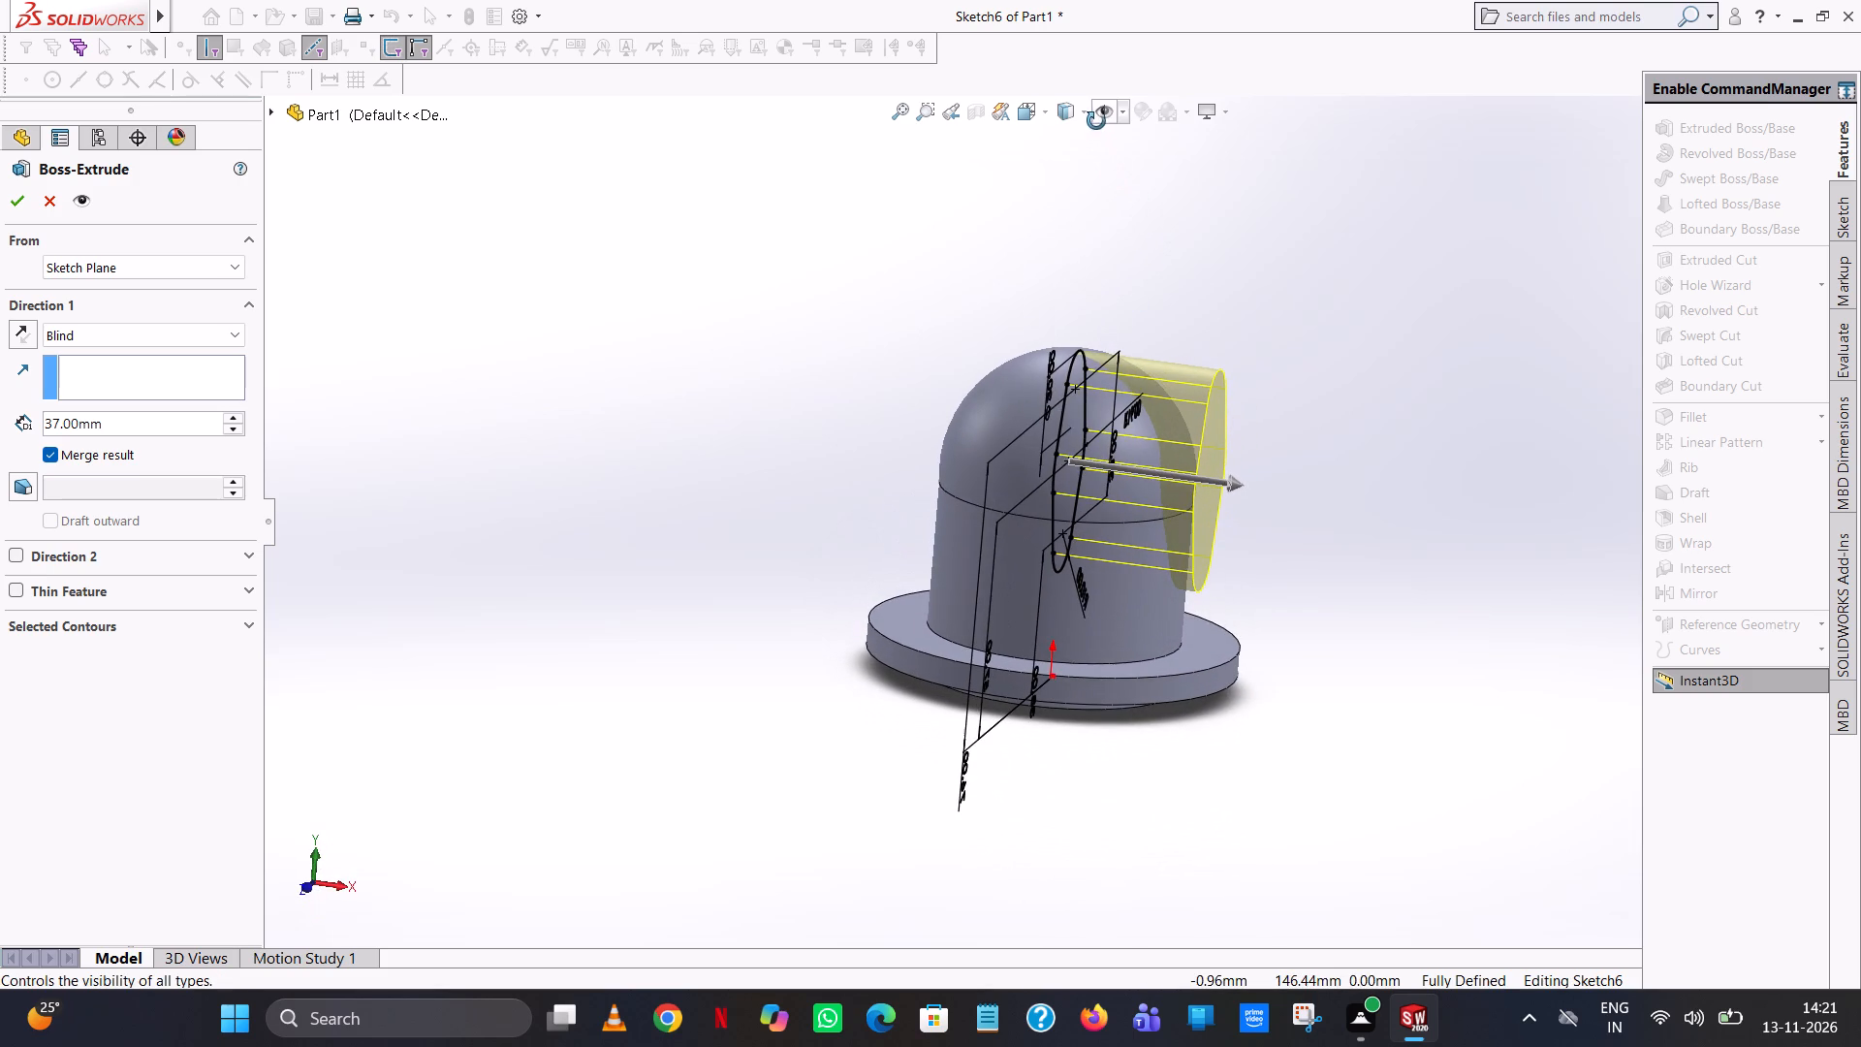
middle_click_drag(1096, 121, 1097, 124)
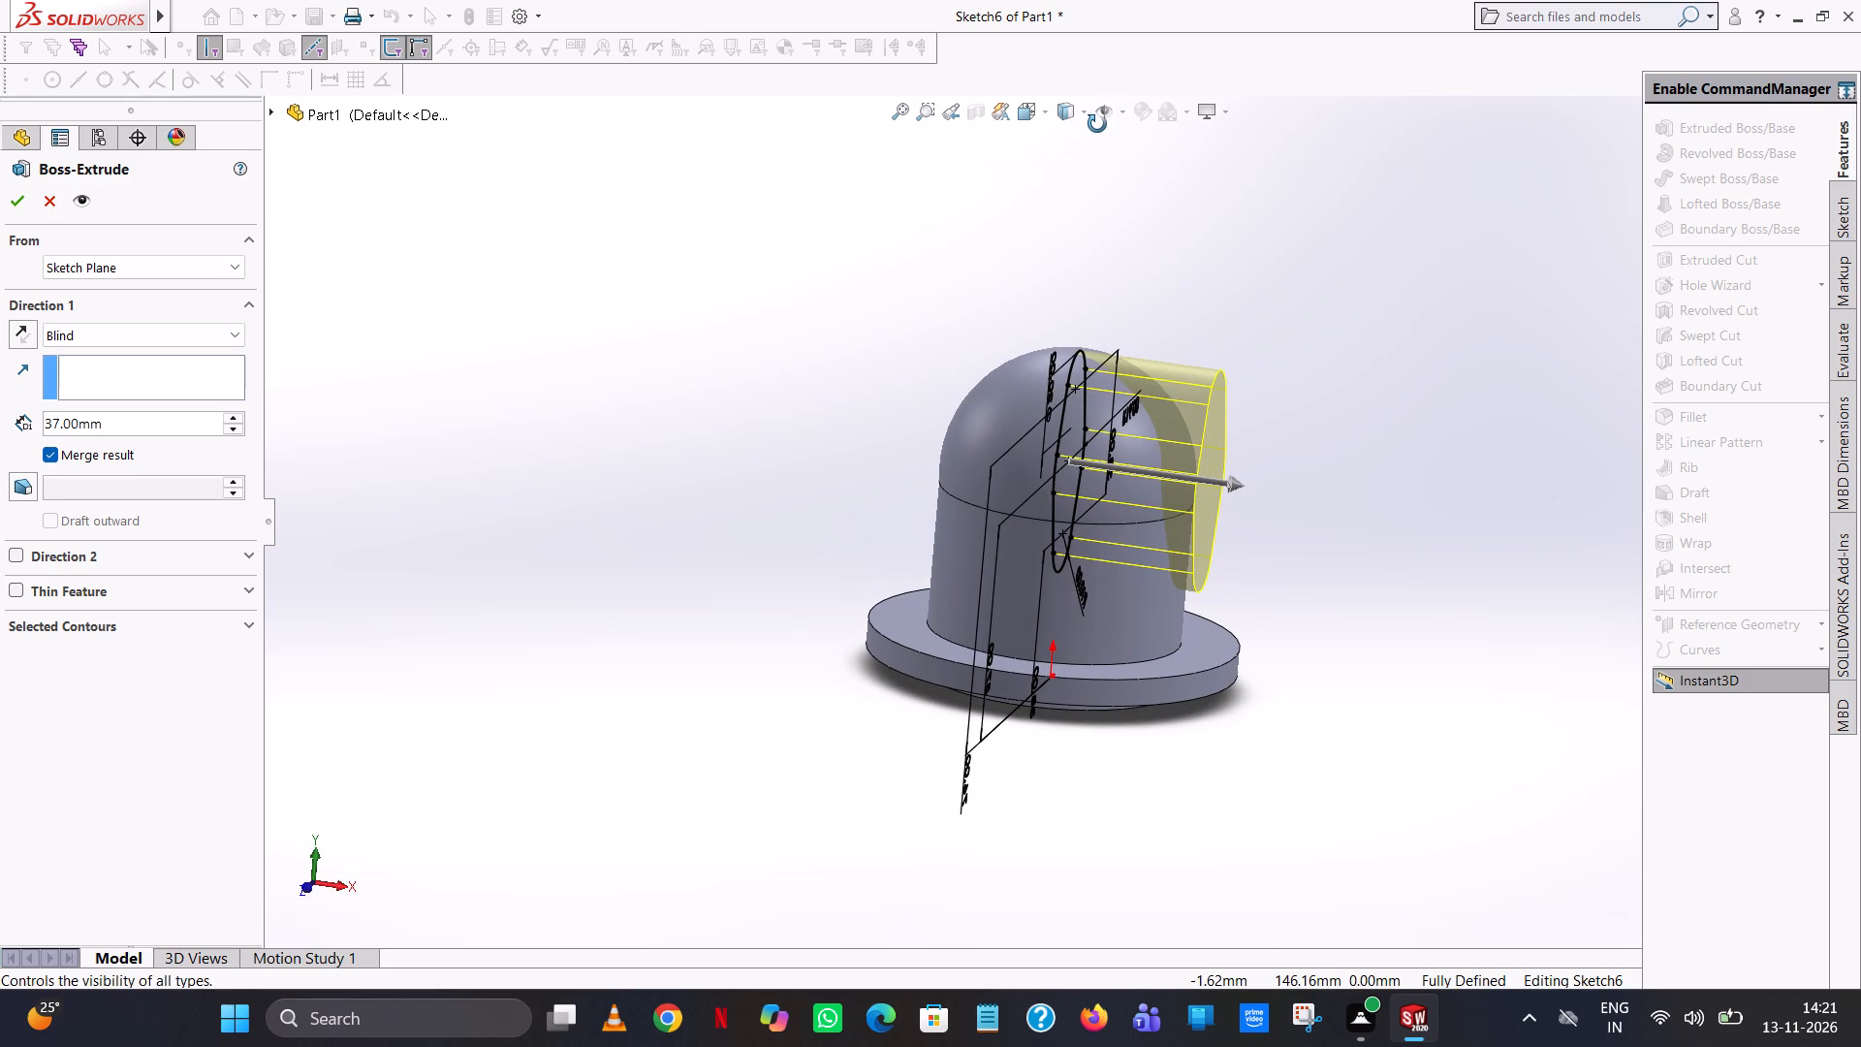
middle_click_drag(1097, 124, 1098, 126)
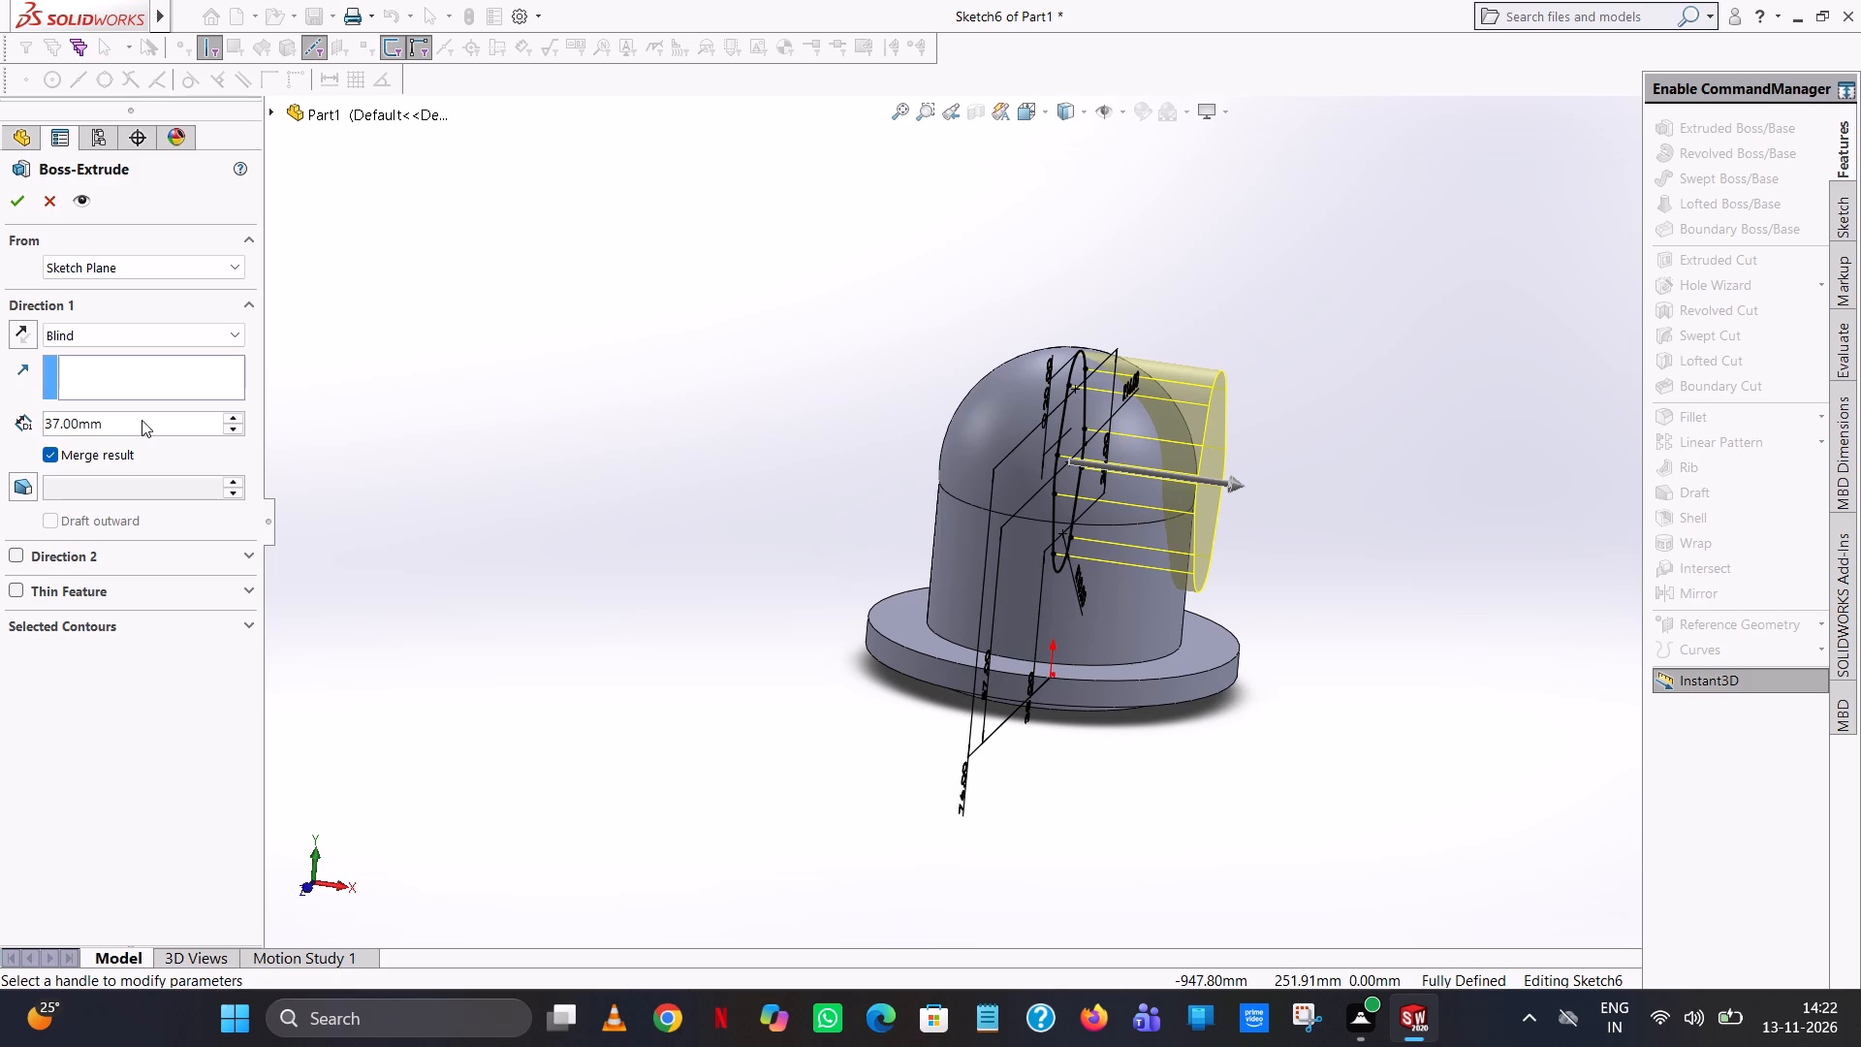
double_click(140, 429)
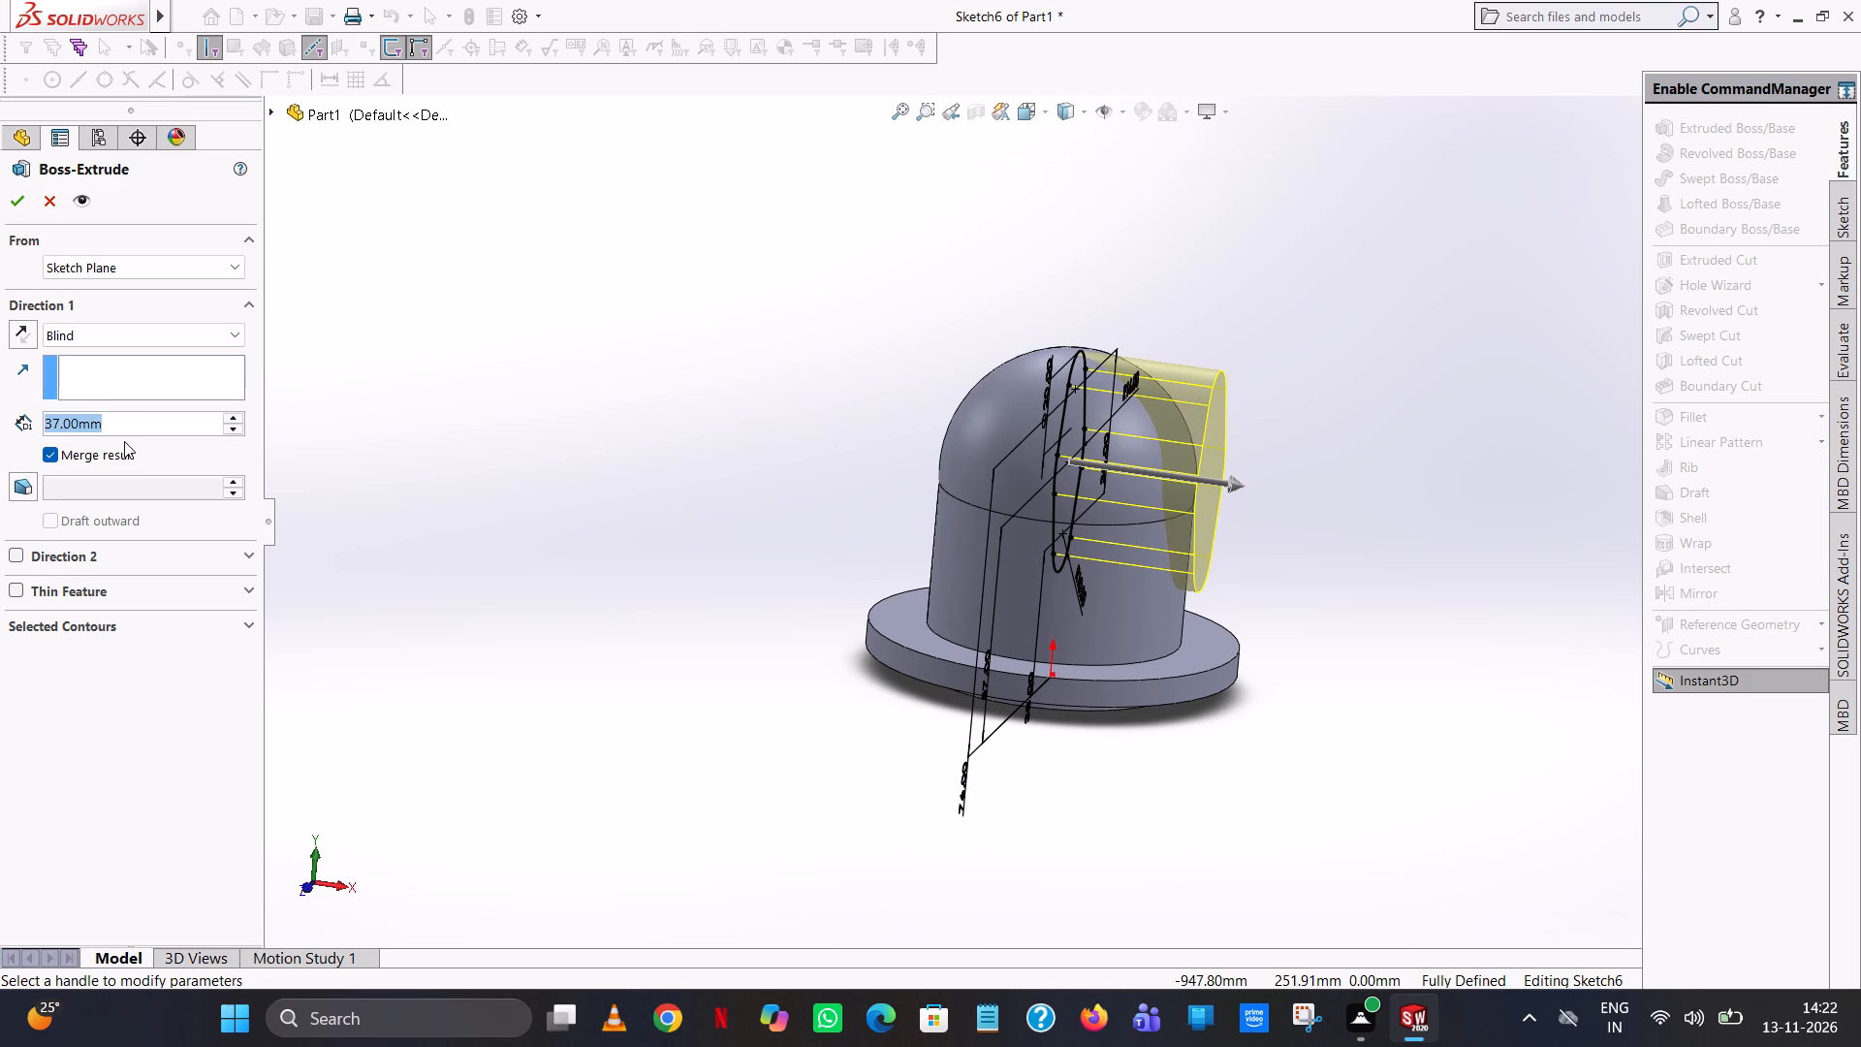
type("70")
key("Return")
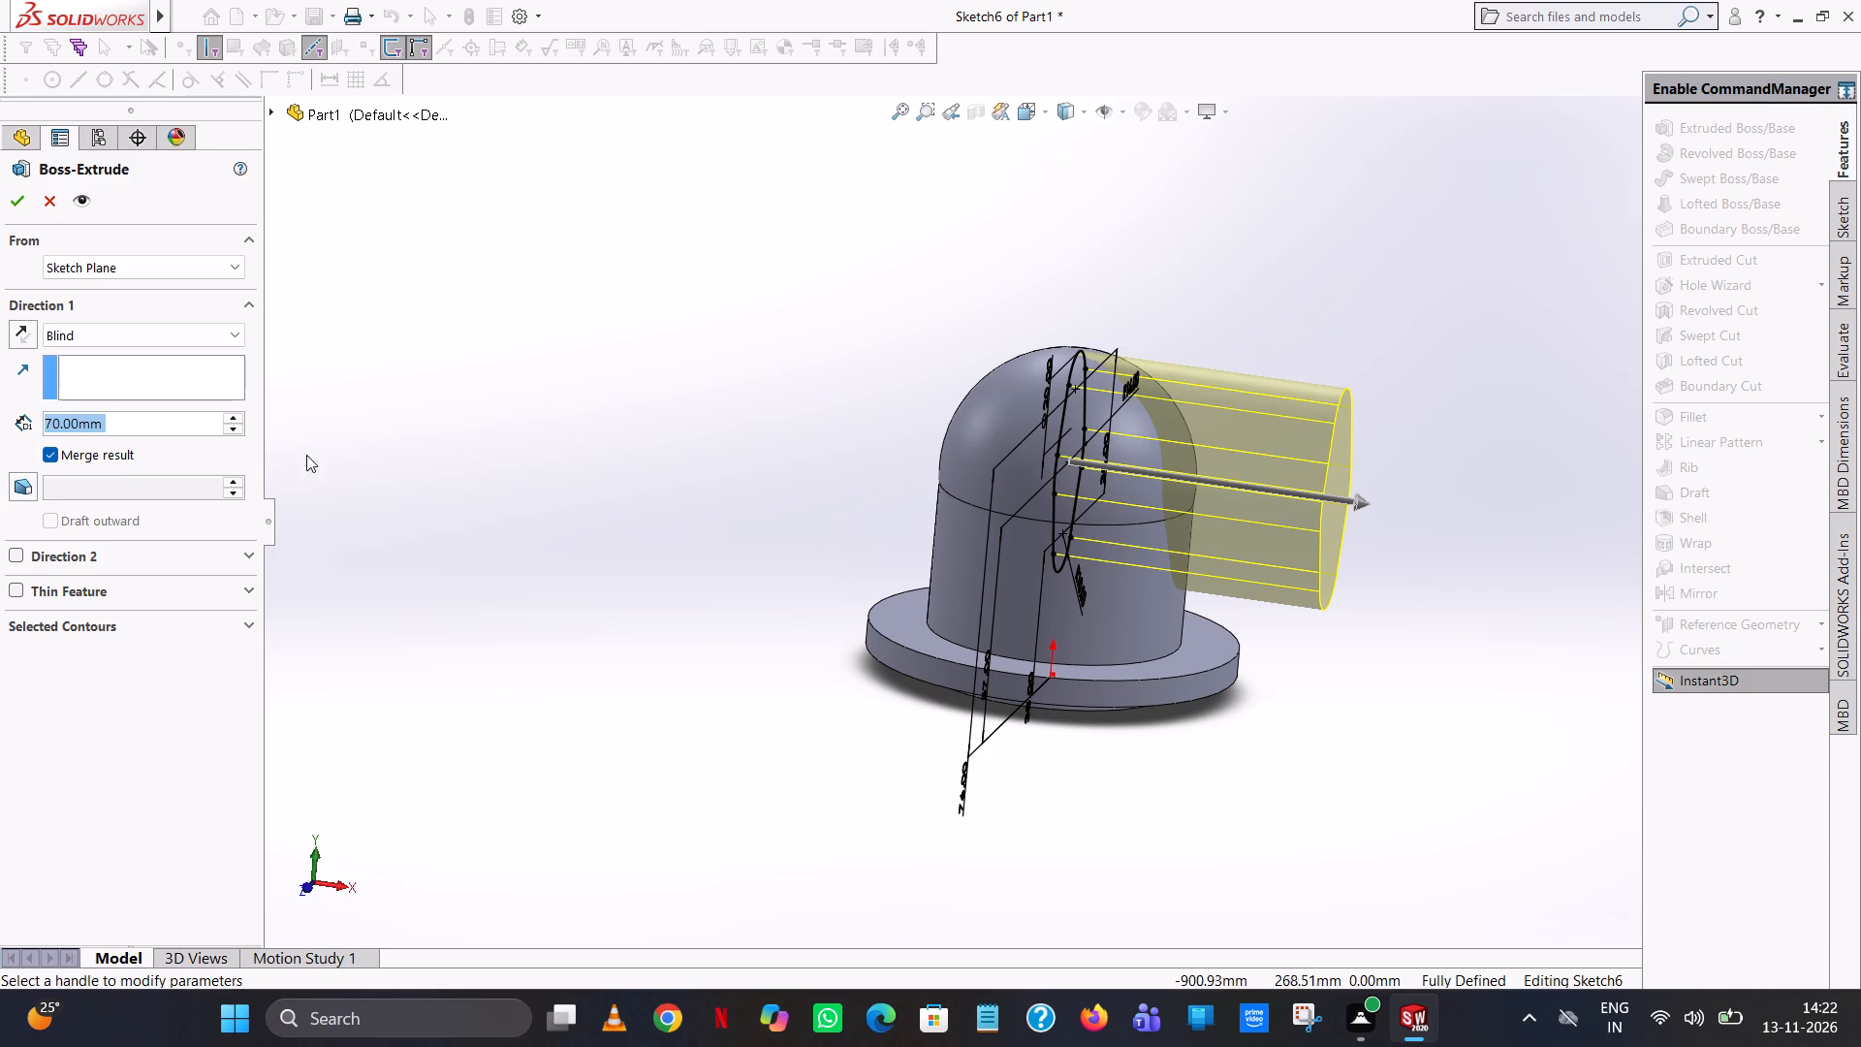
left_click(18, 197)
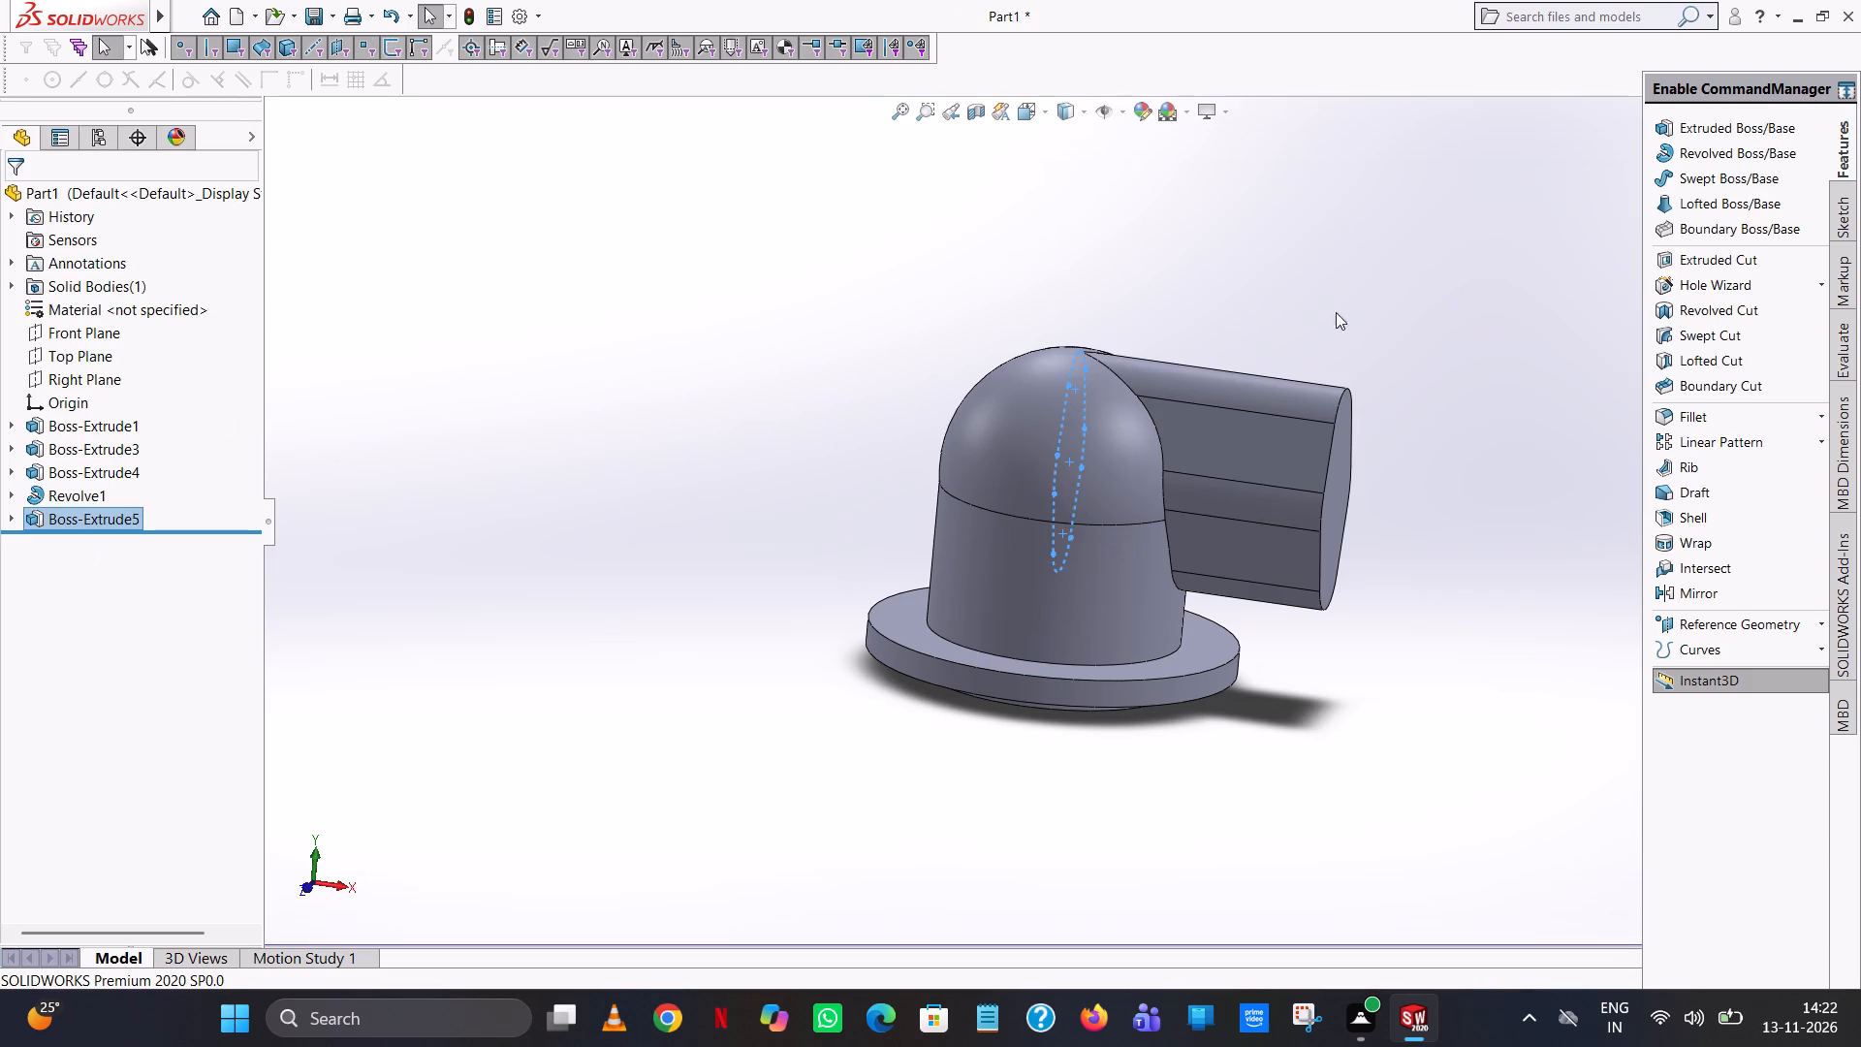
left_click(1330, 311)
Start an Extruded Cut with a new sketch on the flat end face of the flange-shaped boss.
scroll(1328, 317, "up", 1)
middle_click_drag(1326, 319, 1208, 571)
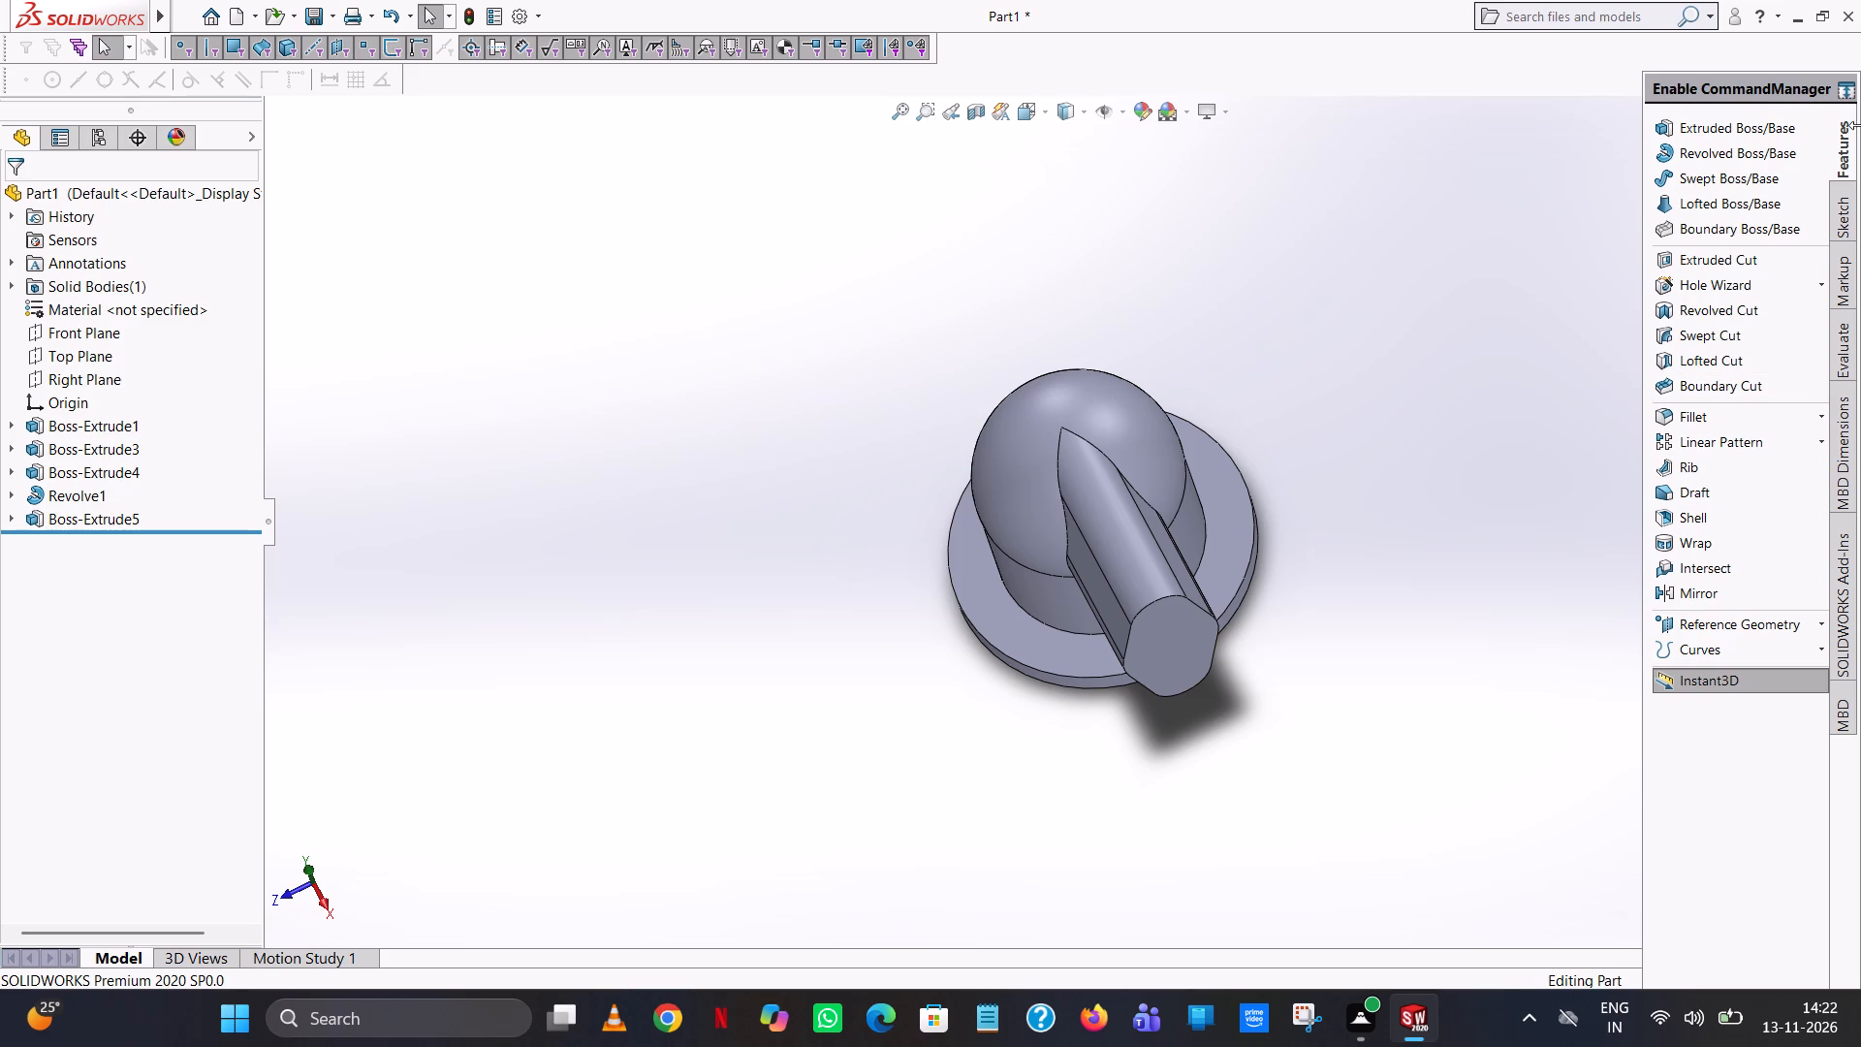
middle_click_drag(1272, 527, 1260, 35)
scroll(1274, 521, "up", 1)
middle_click_drag(1232, 108, 1139, 390)
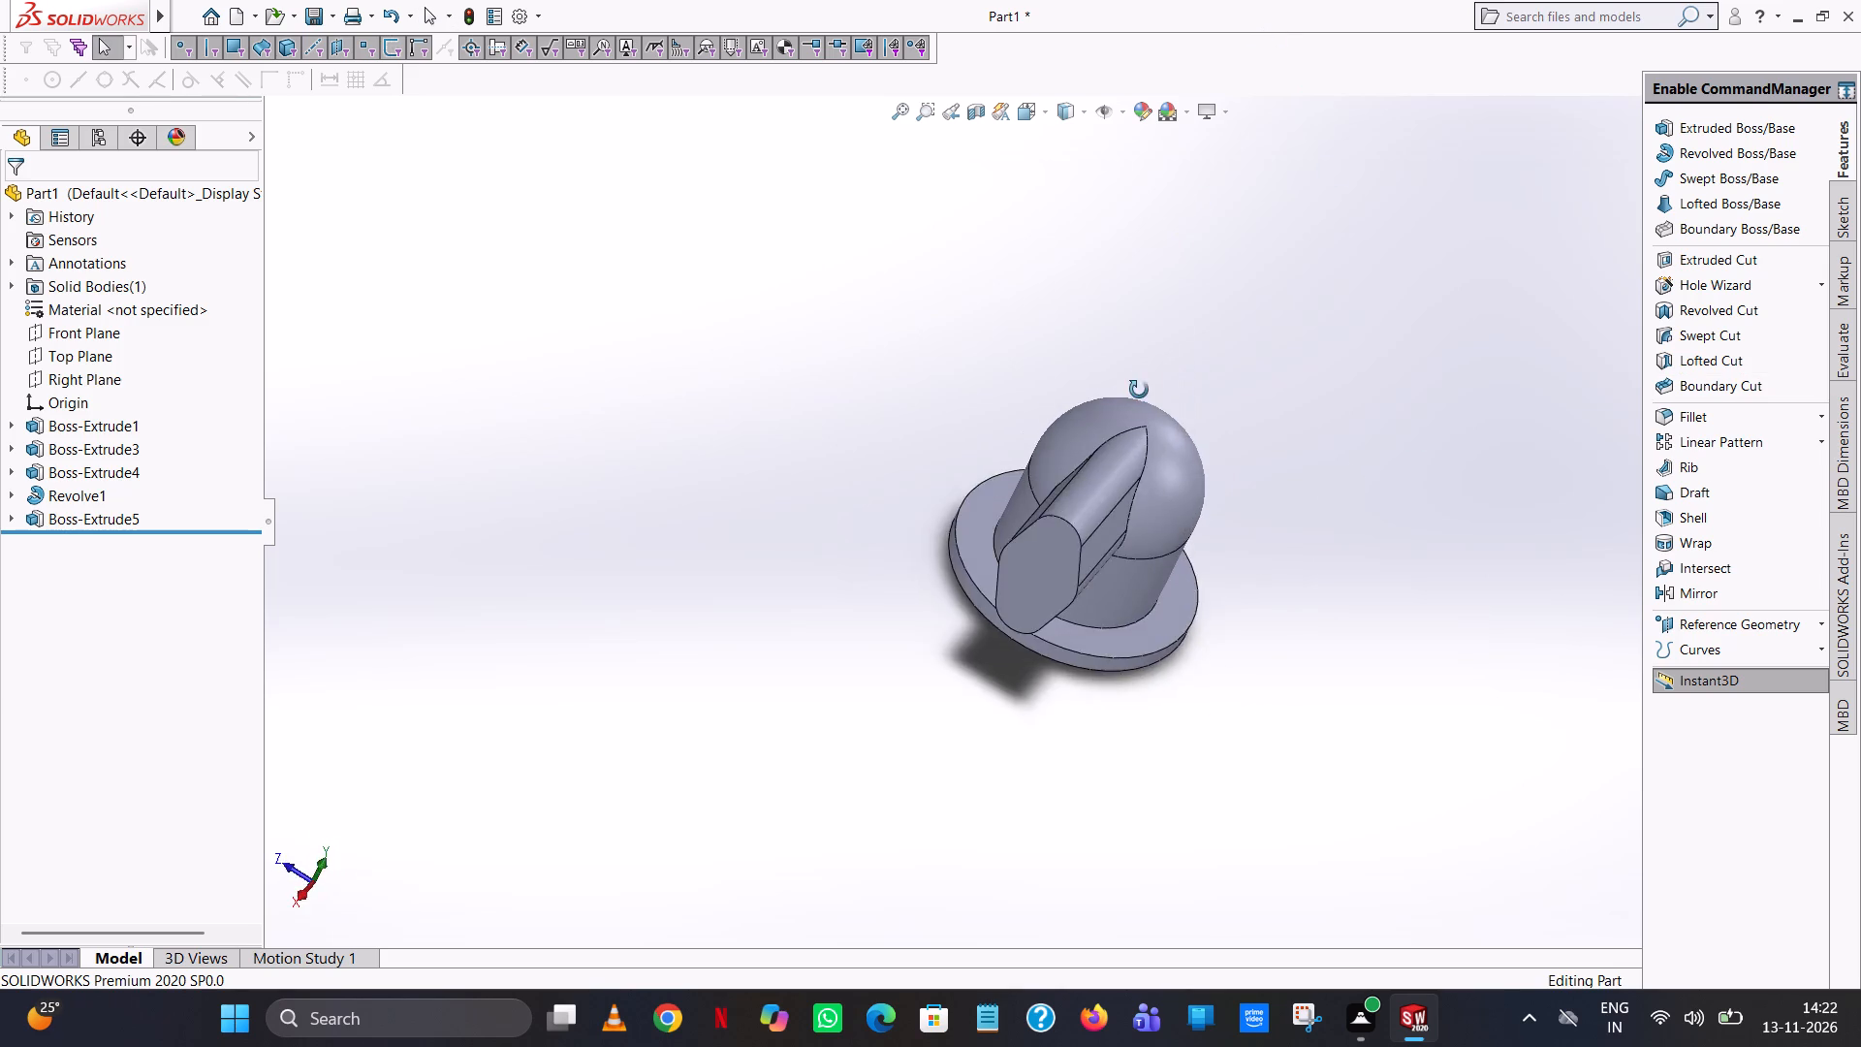
middle_click_drag(1139, 390, 1271, 402)
scroll(1316, 297, "up", 1)
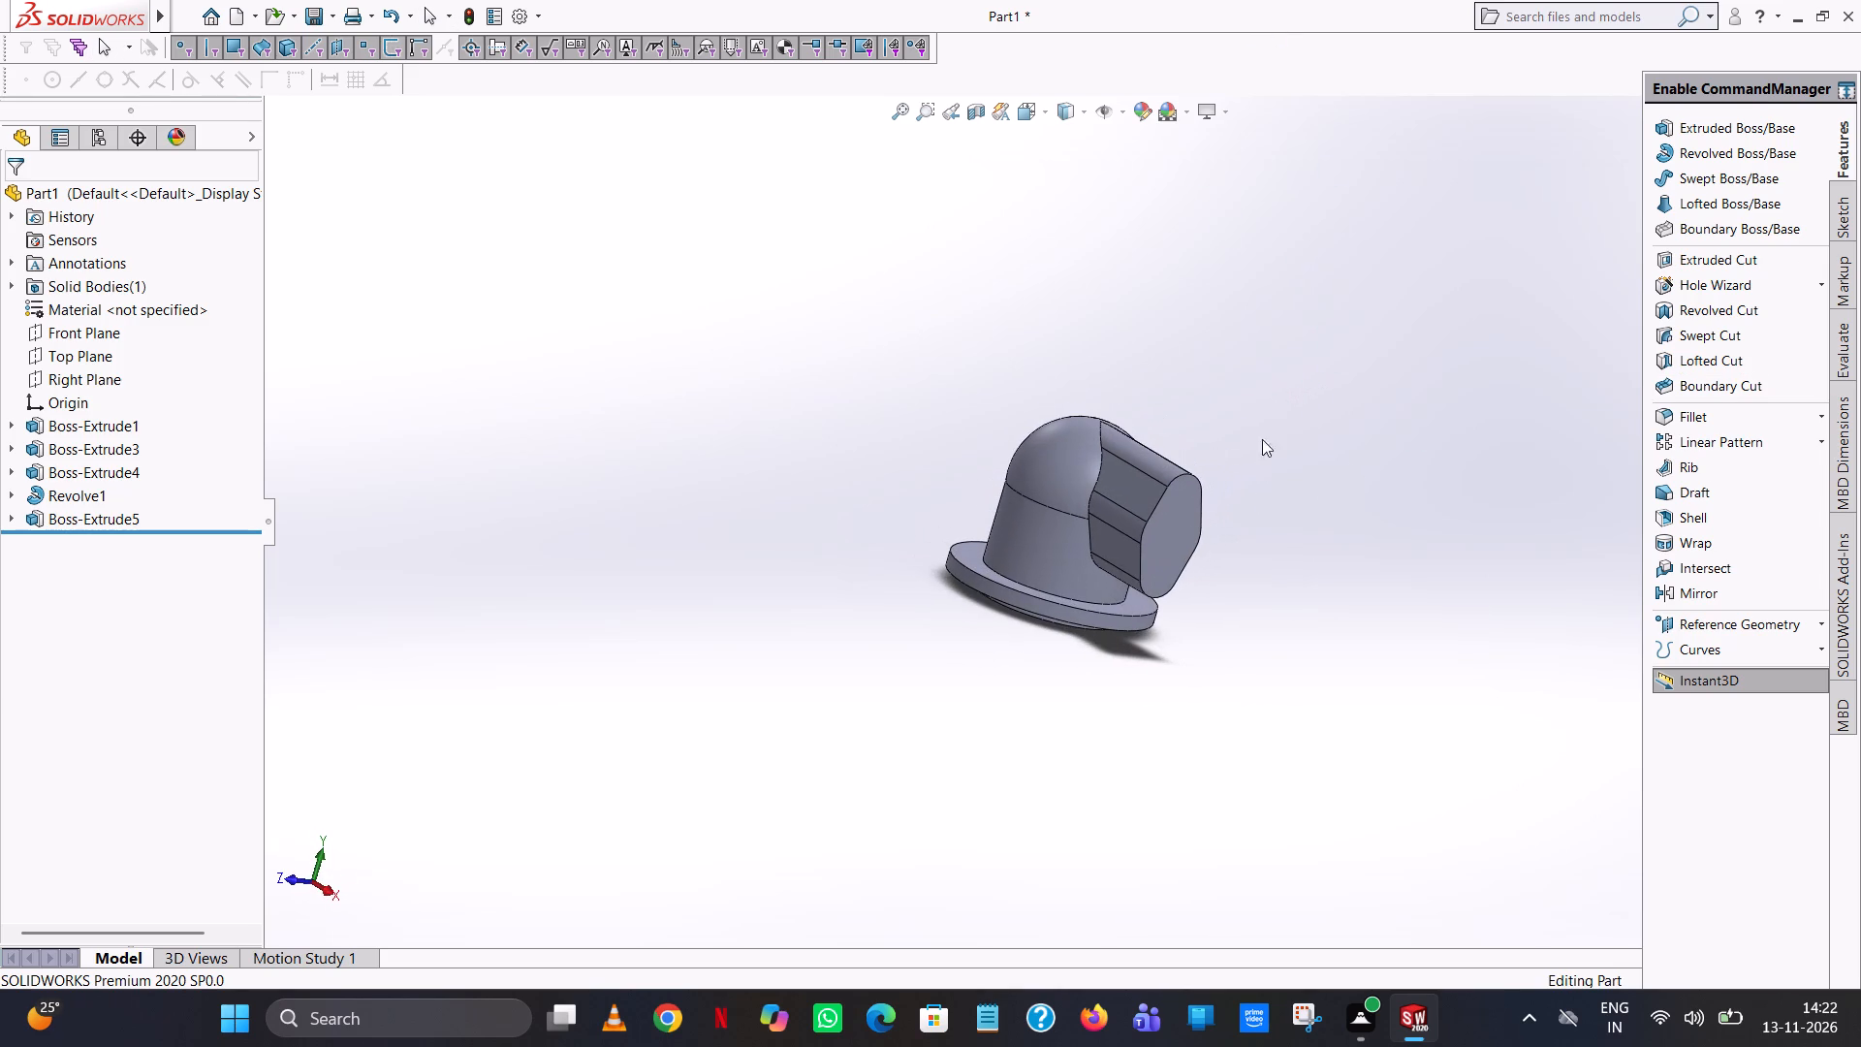
left_click(1753, 268)
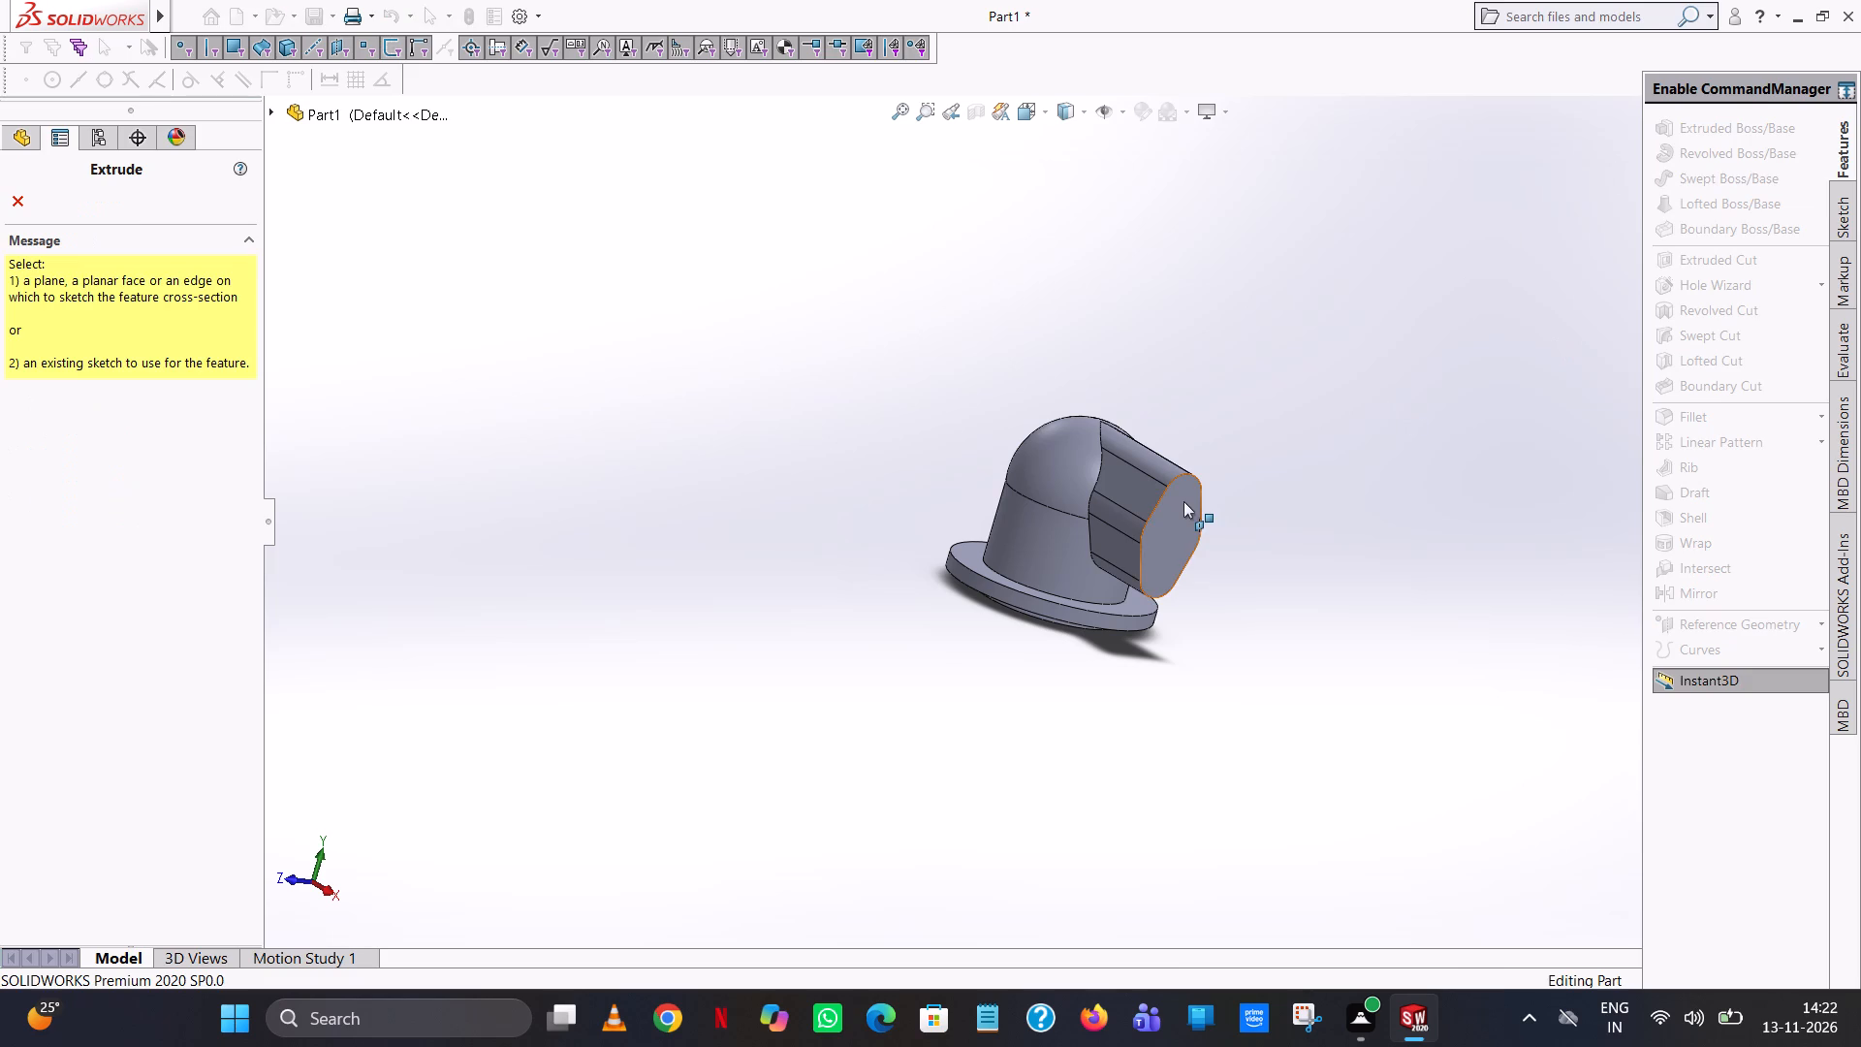
left_click(1183, 501)
left_click(1044, 121)
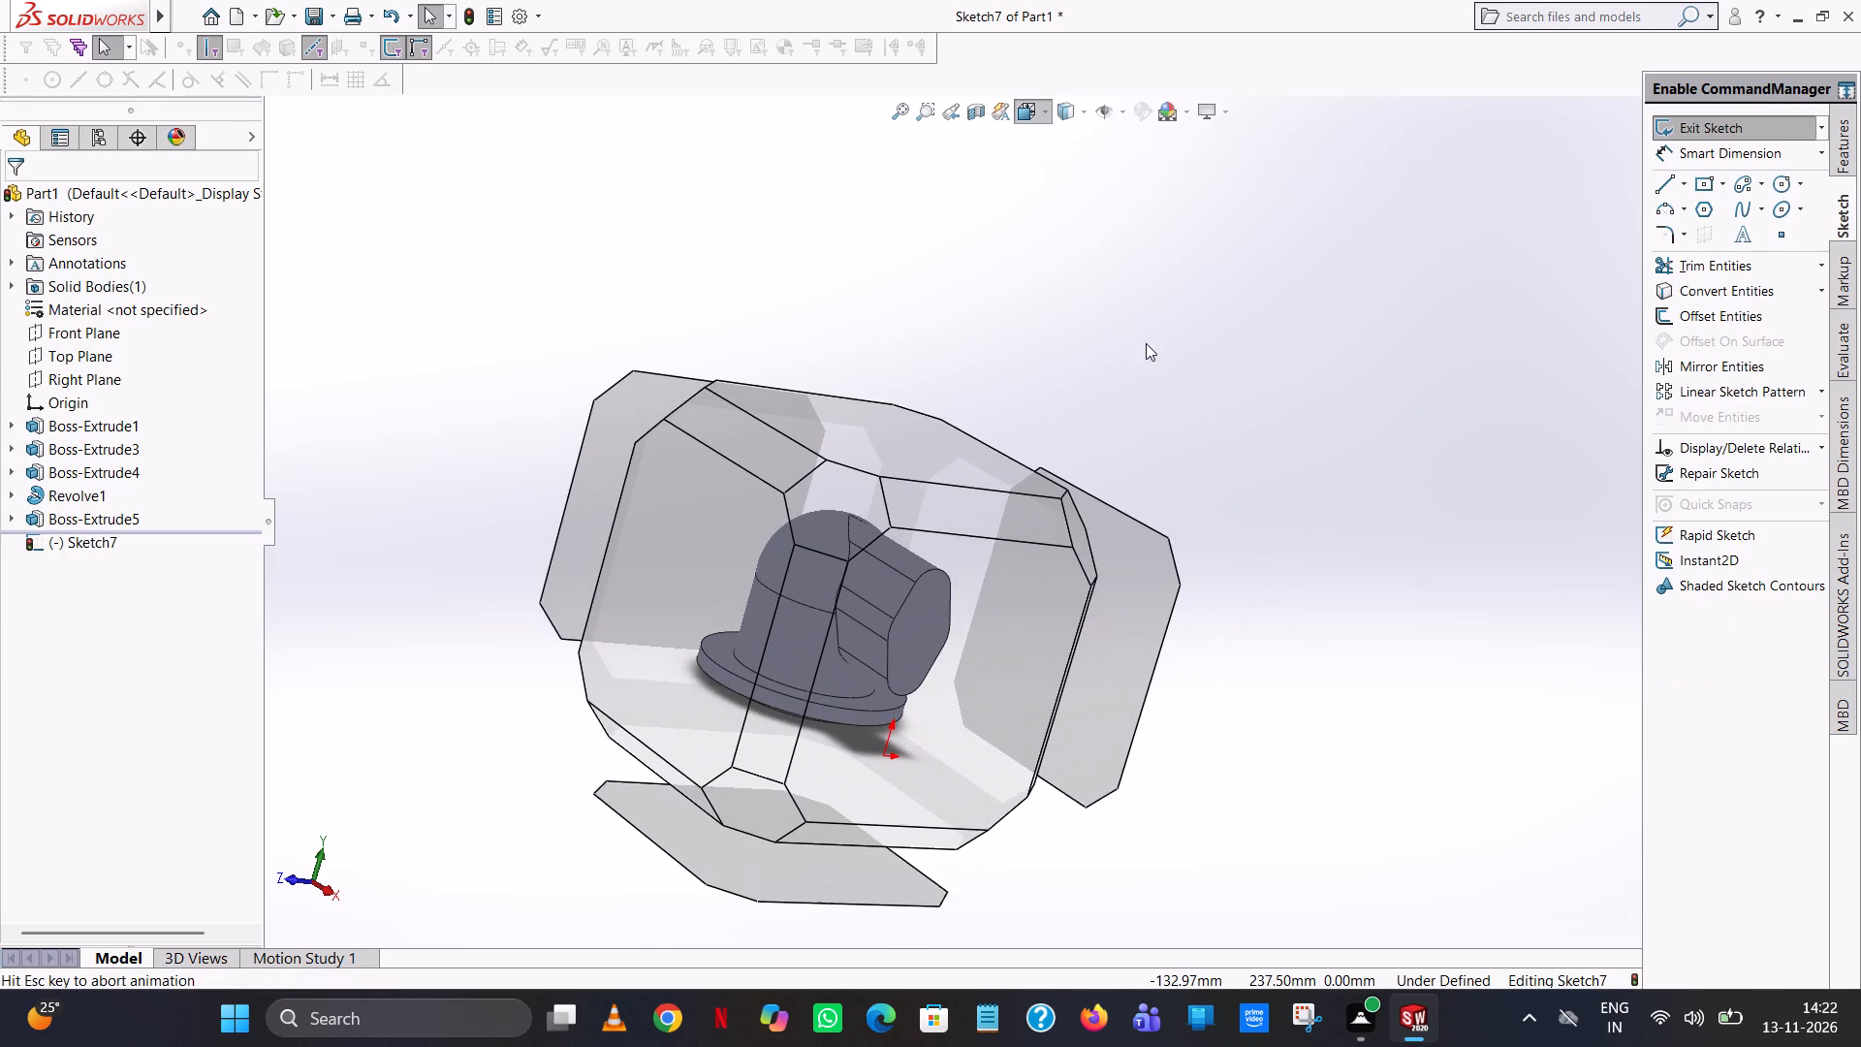
left_click(1147, 224)
scroll(1083, 524, "down", 5)
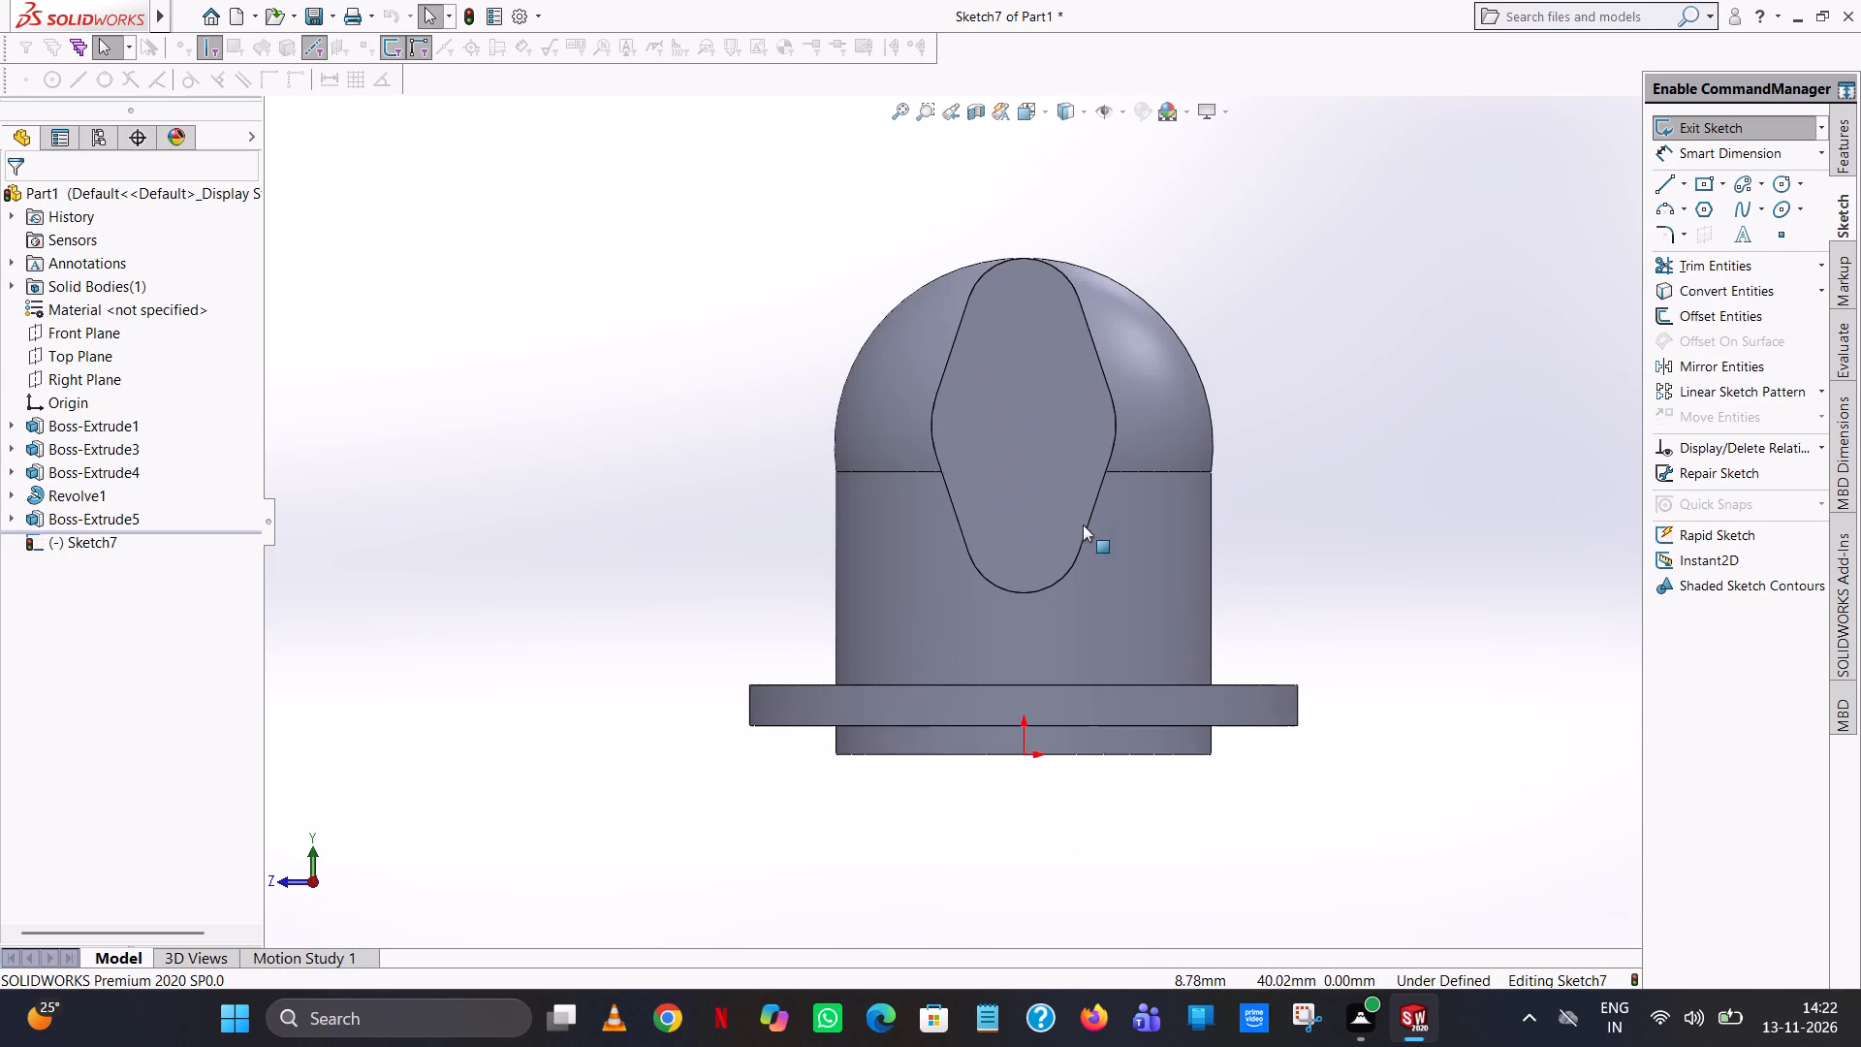
scroll(1039, 270, "down", 1)
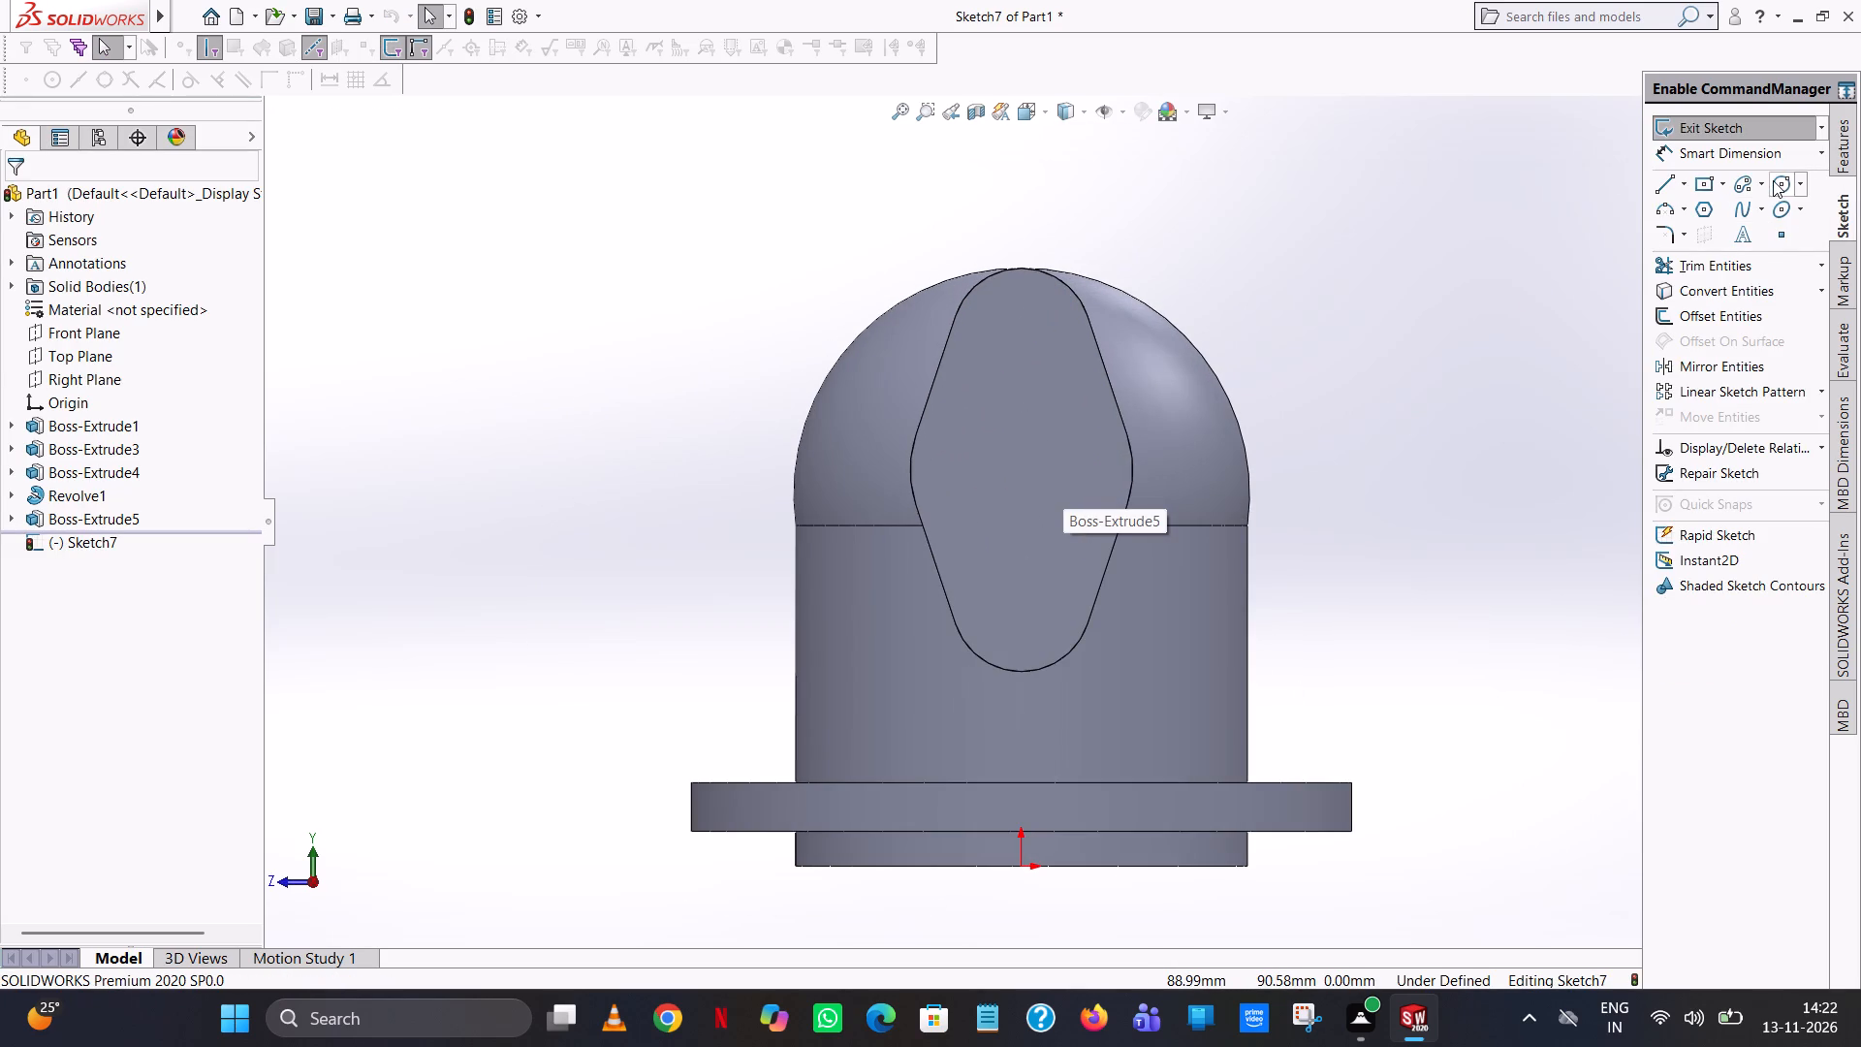
Sketch a circle of radius 5 mm centred on the top arc's centre of the end face.
left_click(1773, 180)
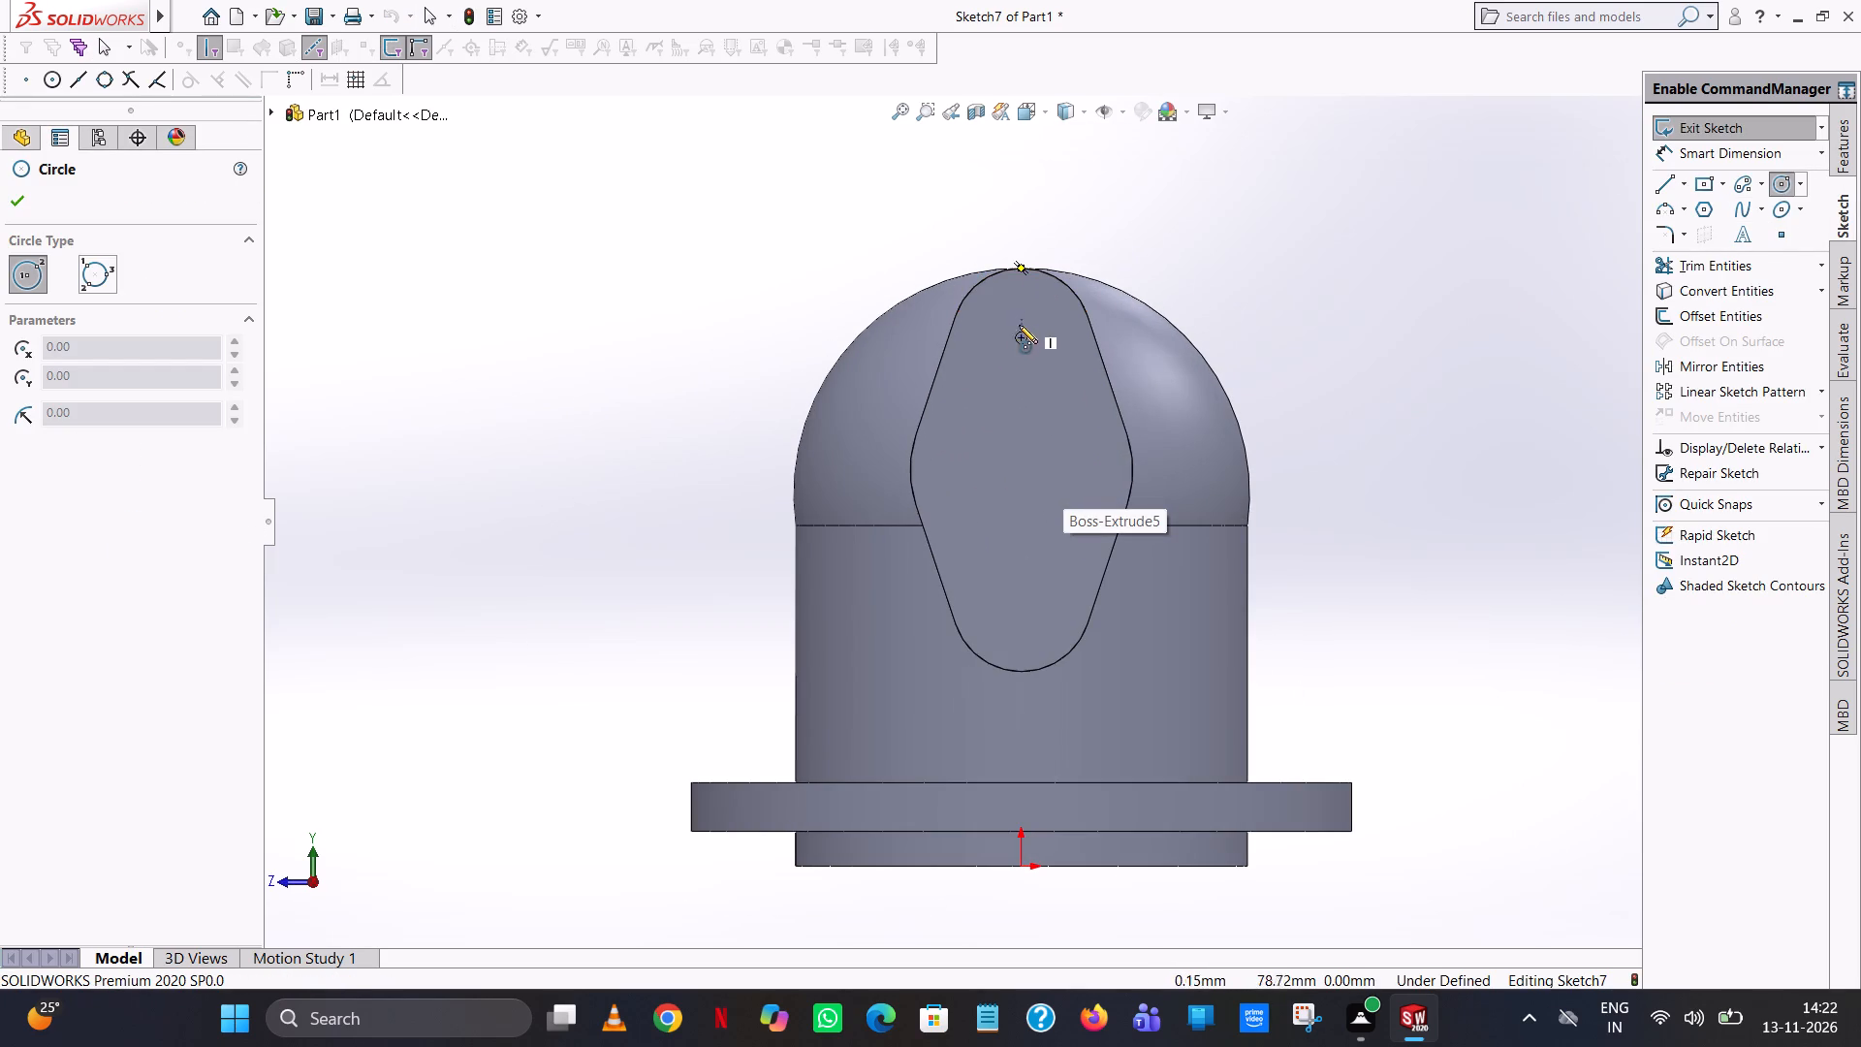
left_click(1020, 338)
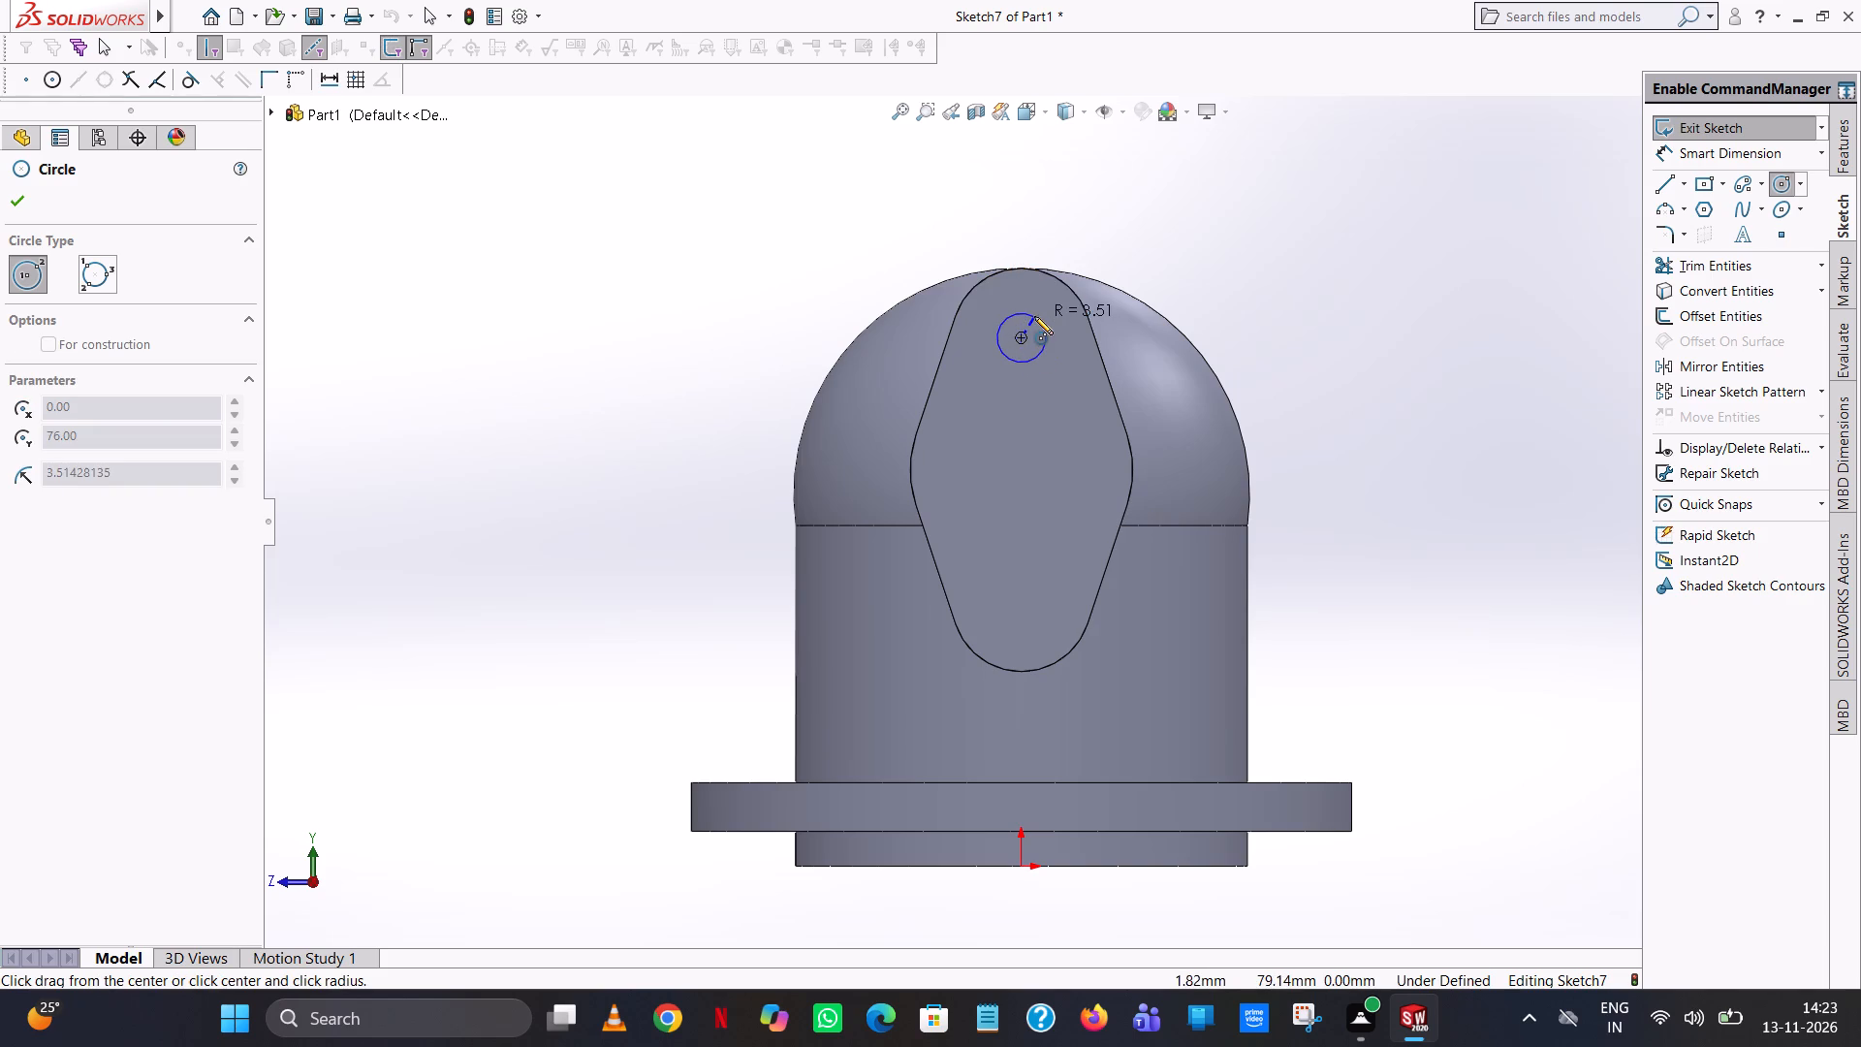
left_click(1034, 316)
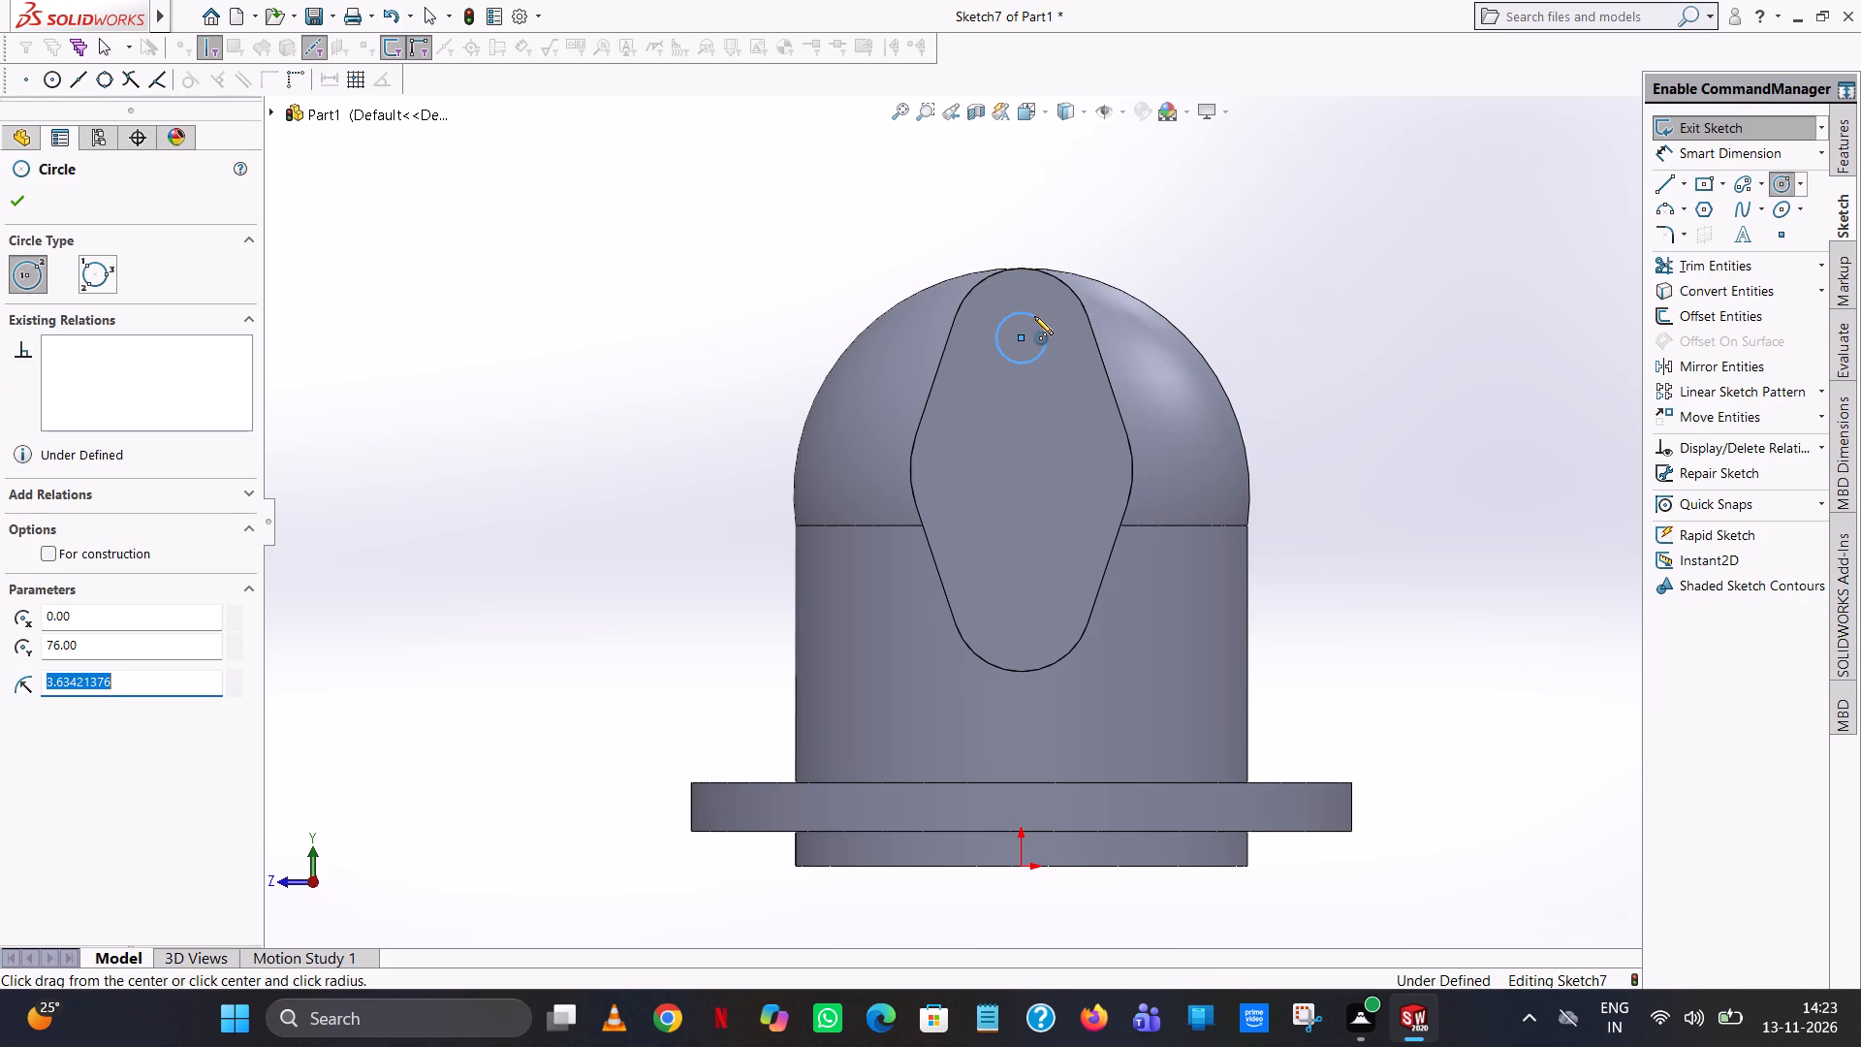
key("5")
key("Return")
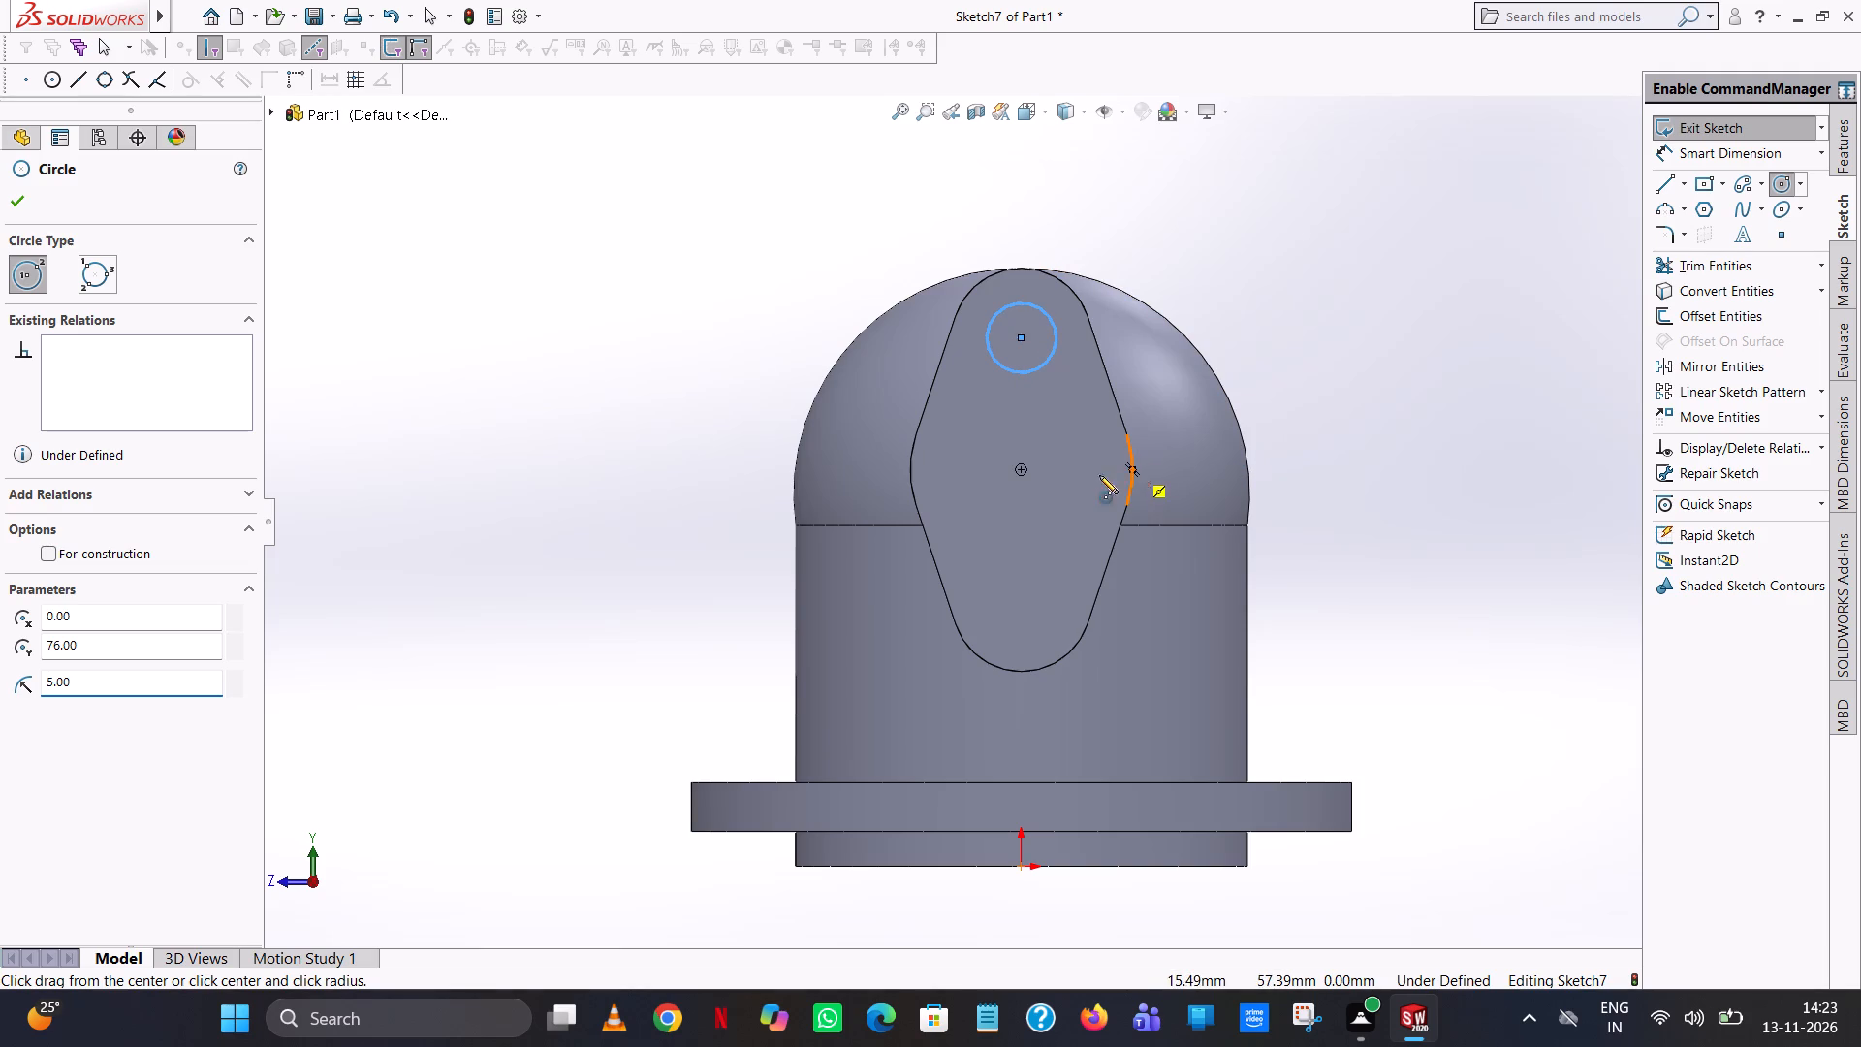
Sketch a circle of radius 7.5 mm centred on the side arcs' shared centre in the middle of the end face.
left_click(1022, 471)
left_click(1065, 449)
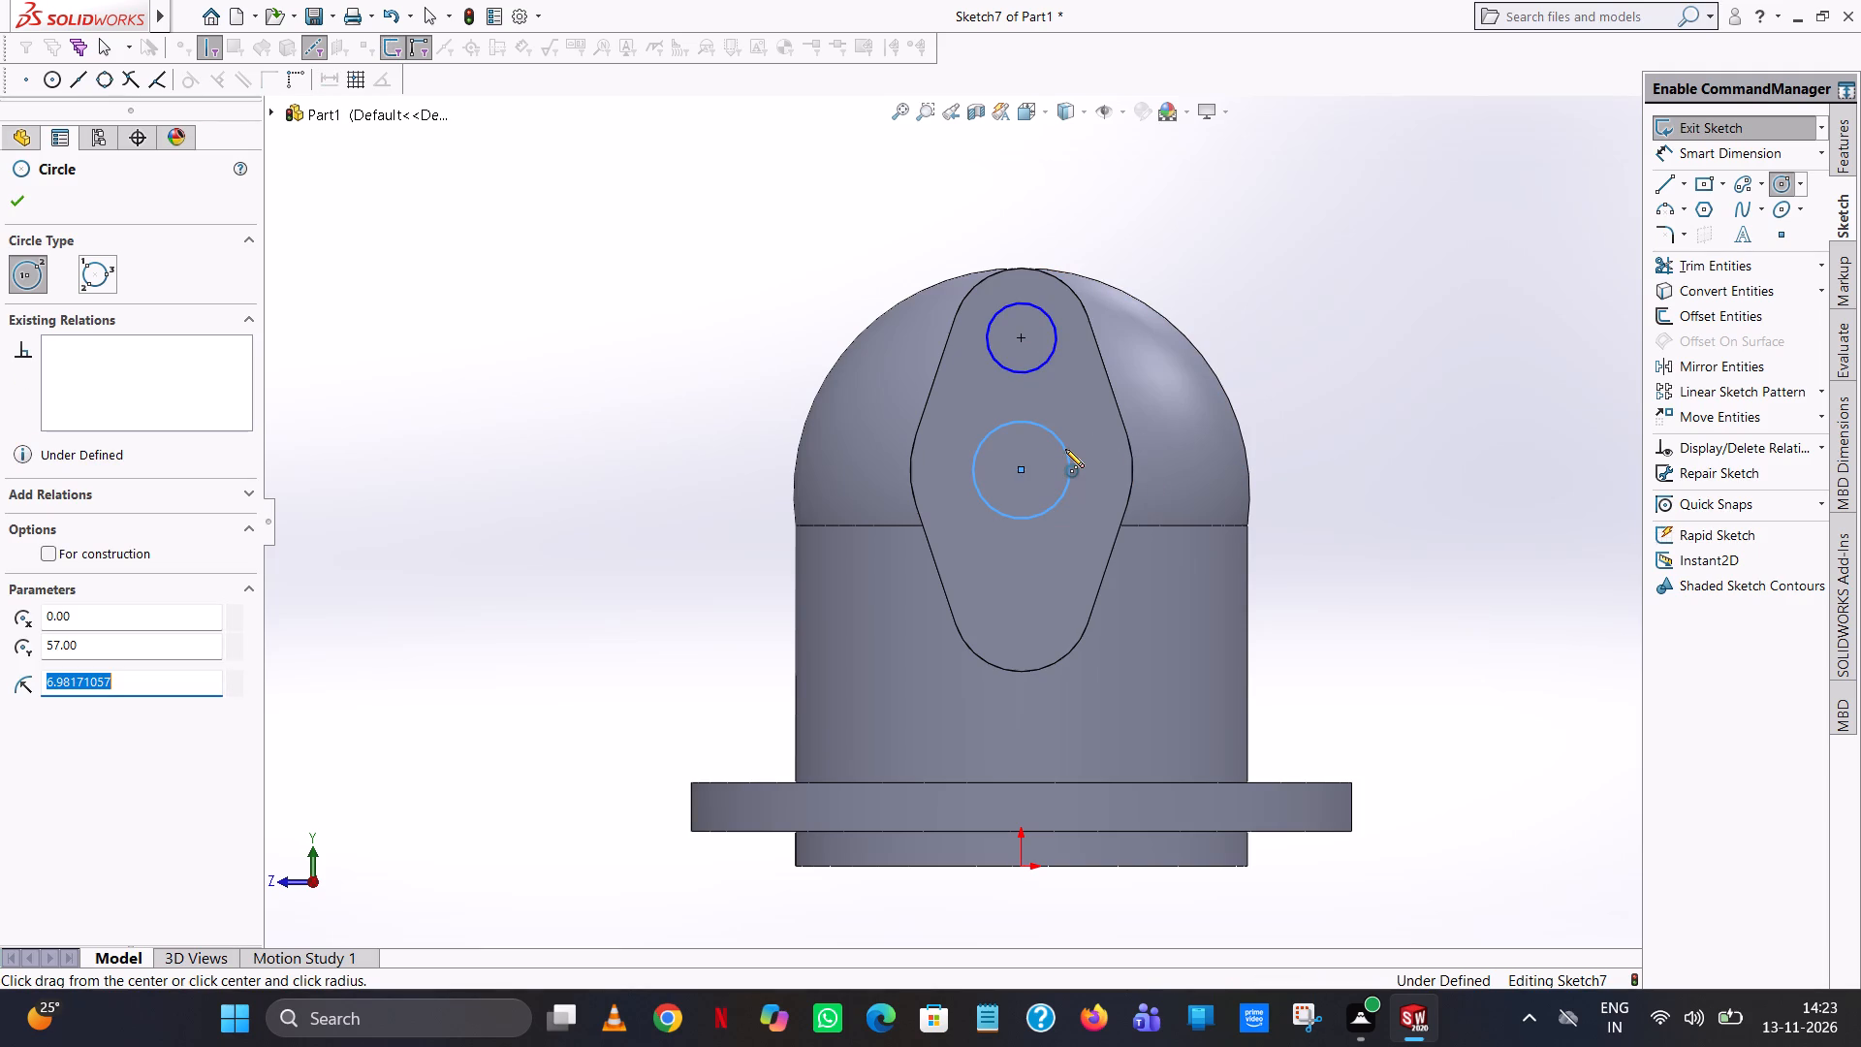
type("7.5")
key("Return")
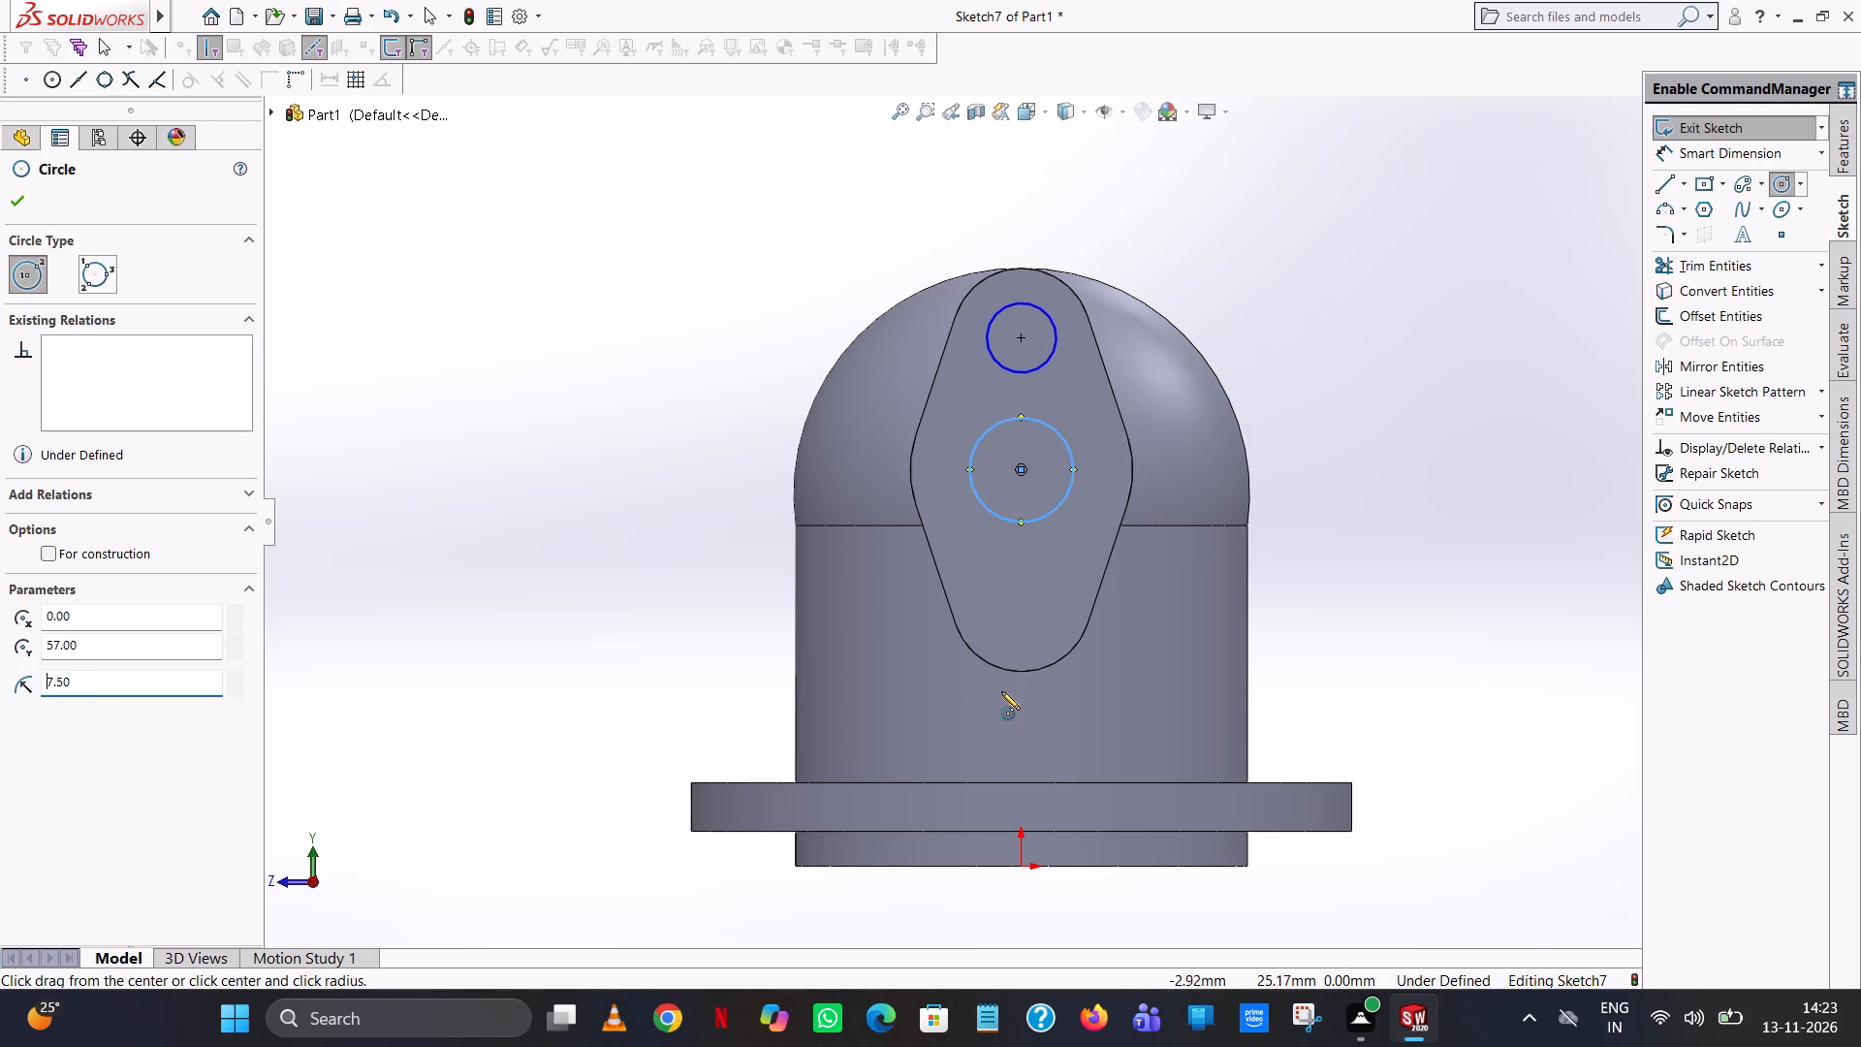
Sketch a circle of radius 5 mm centred on the bottom arc's centre of the end face and finish the circles.
left_click(1022, 602)
left_click(1035, 591)
type("10")
key("BackSpace")
key("BackSpace")
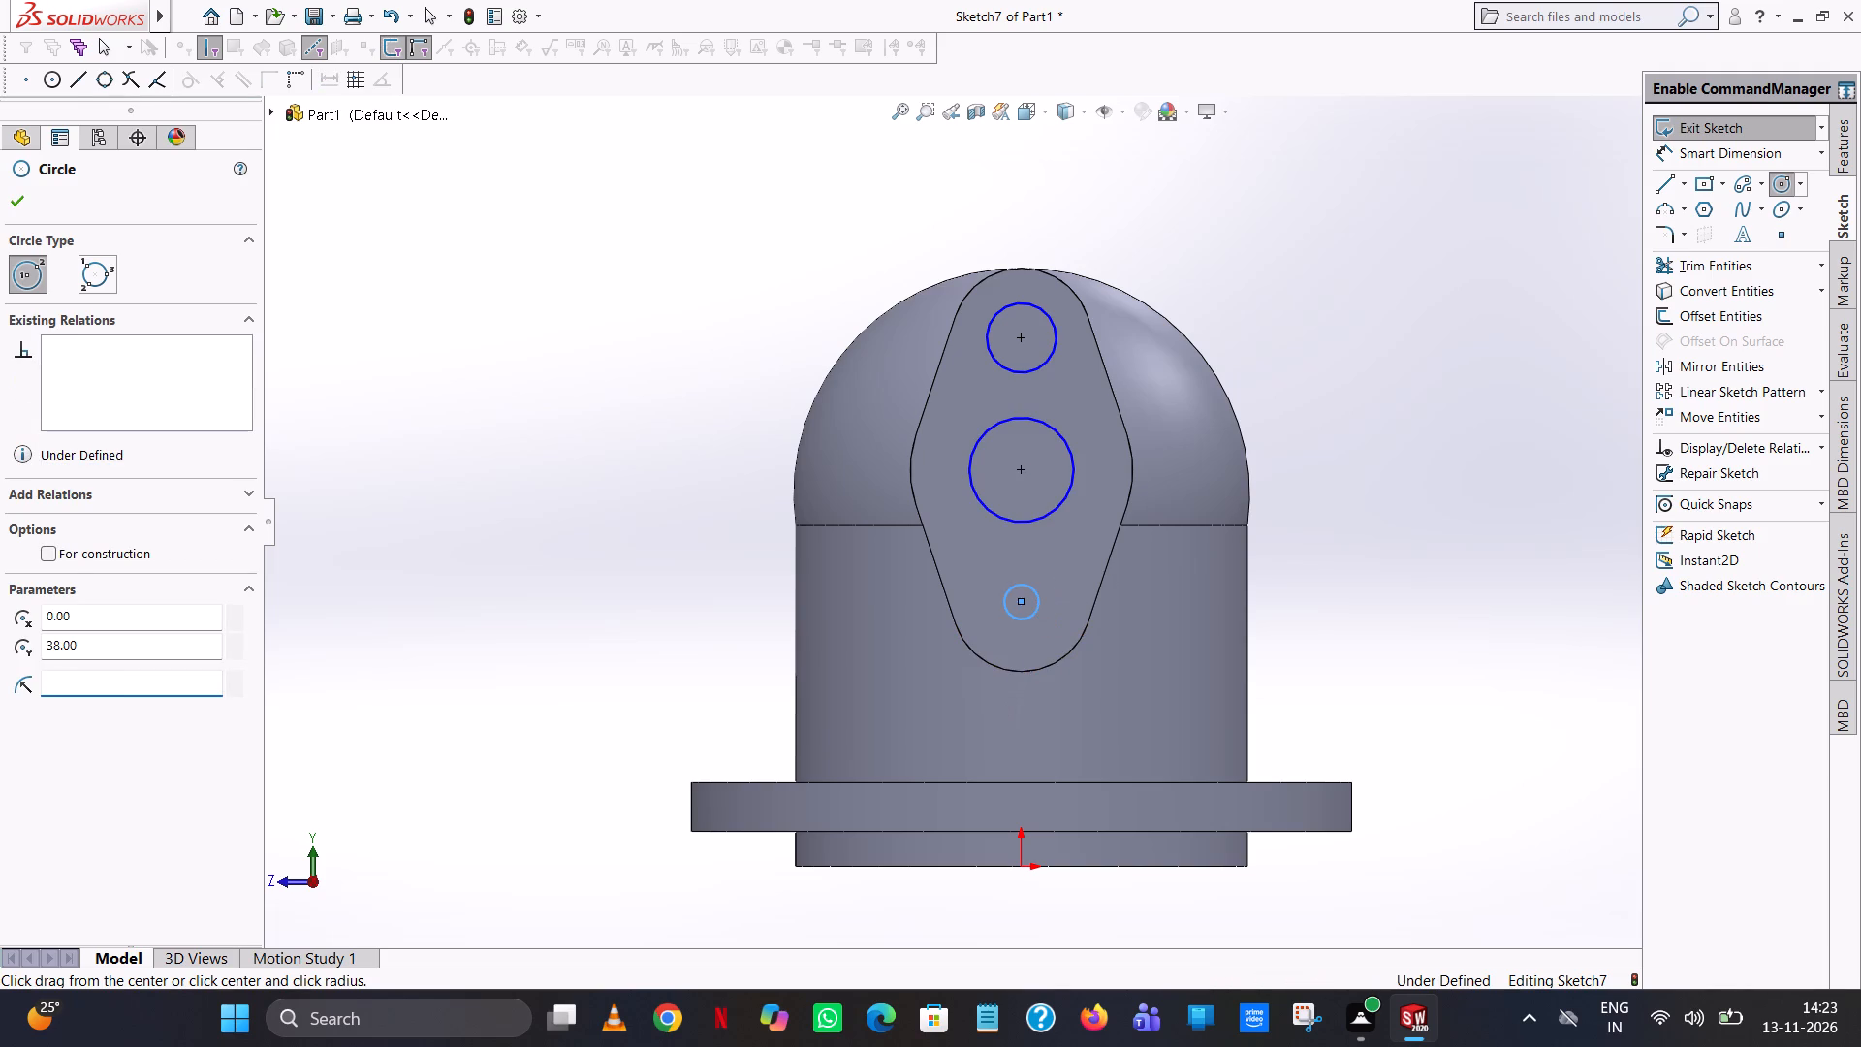
key("5")
key("Return")
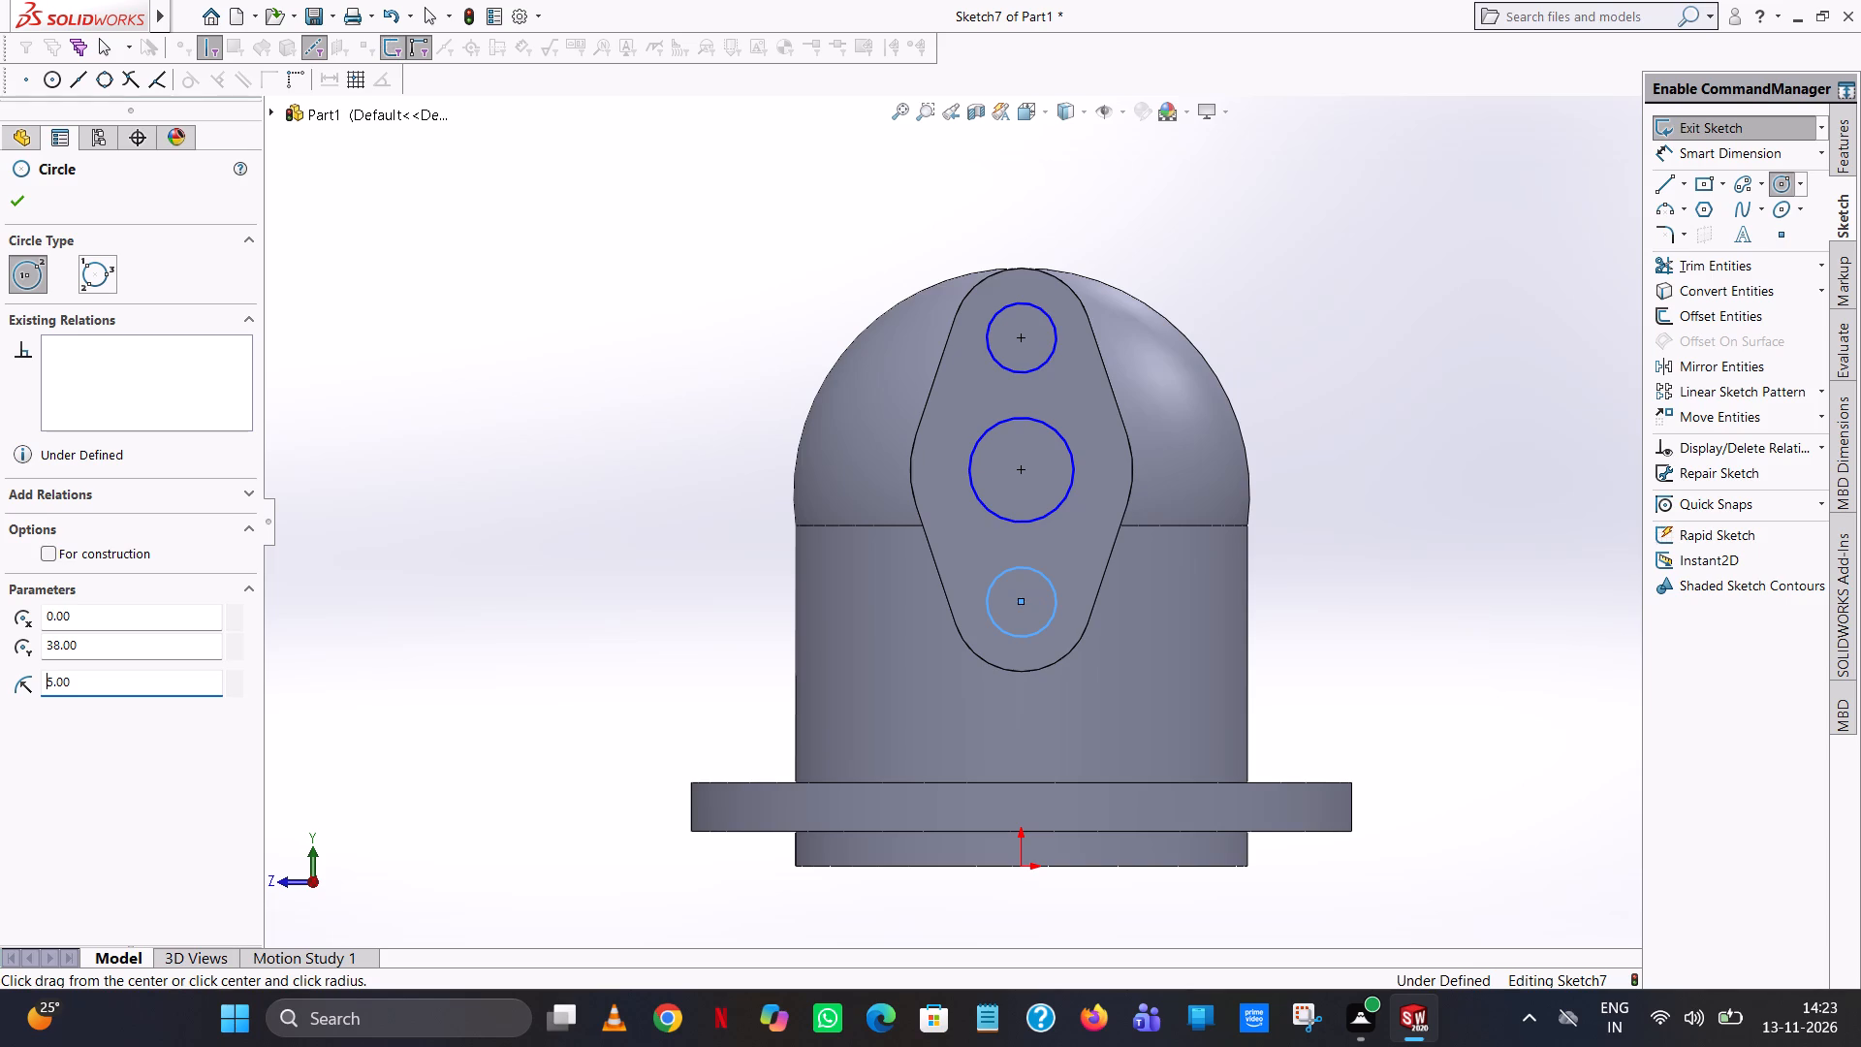
left_click(3, 202)
left_click(653, 221)
Dimension the diameters of the top, middle and bottom circles on the flange end face.
middle_click_drag(1241, 274, 1318, 281)
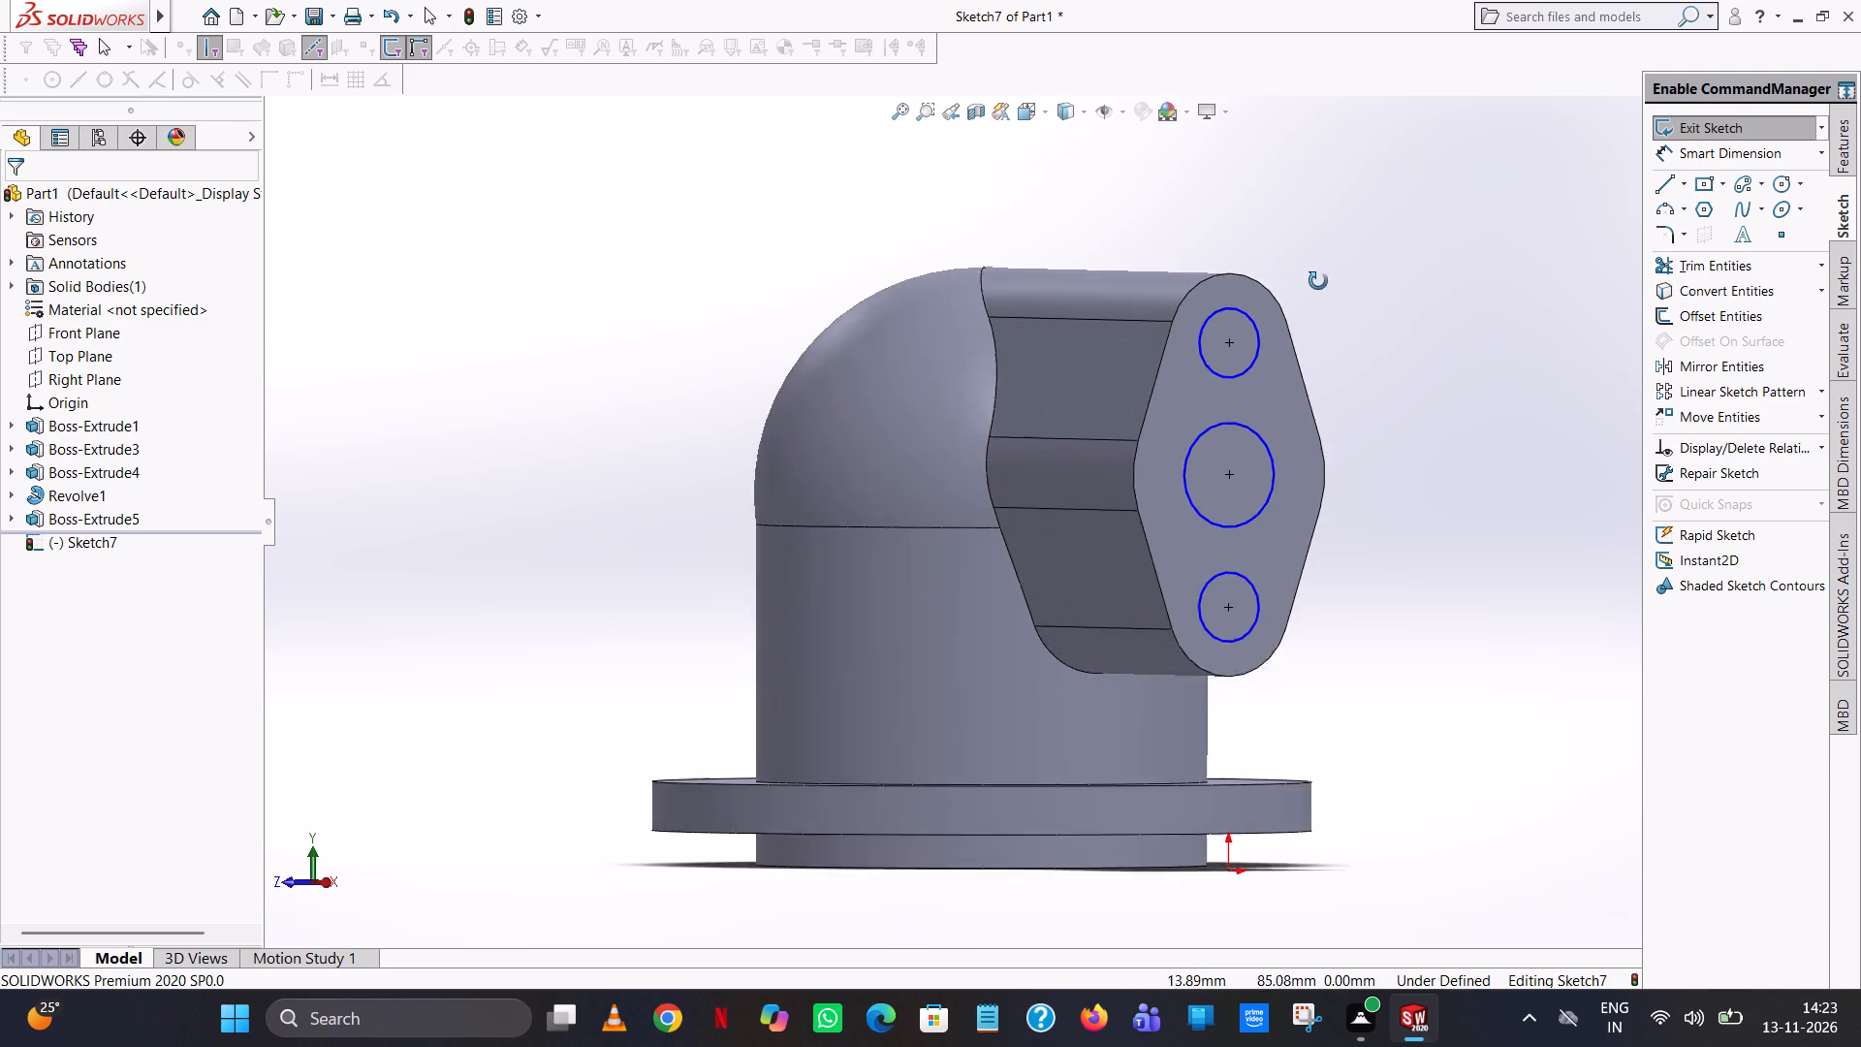
middle_click_drag(1318, 281, 1354, 328)
left_click(1761, 155)
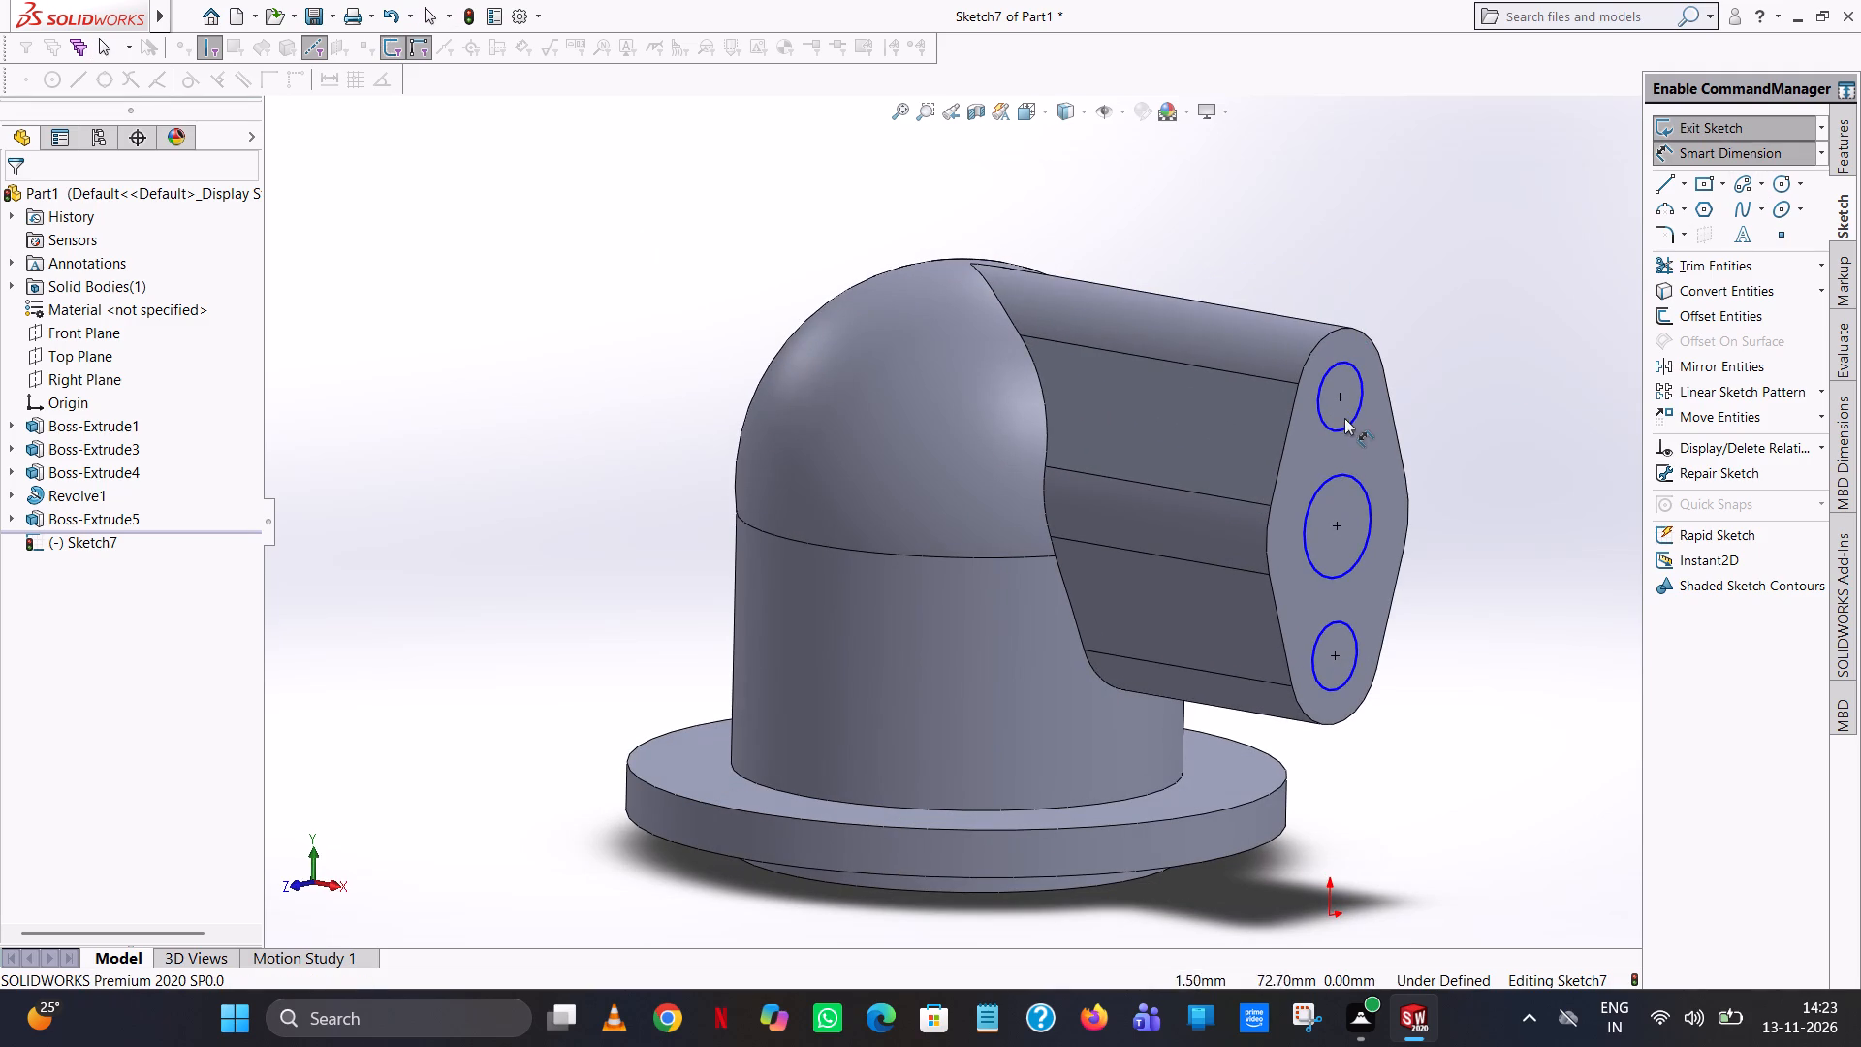
left_click(1330, 428)
left_click(757, 463)
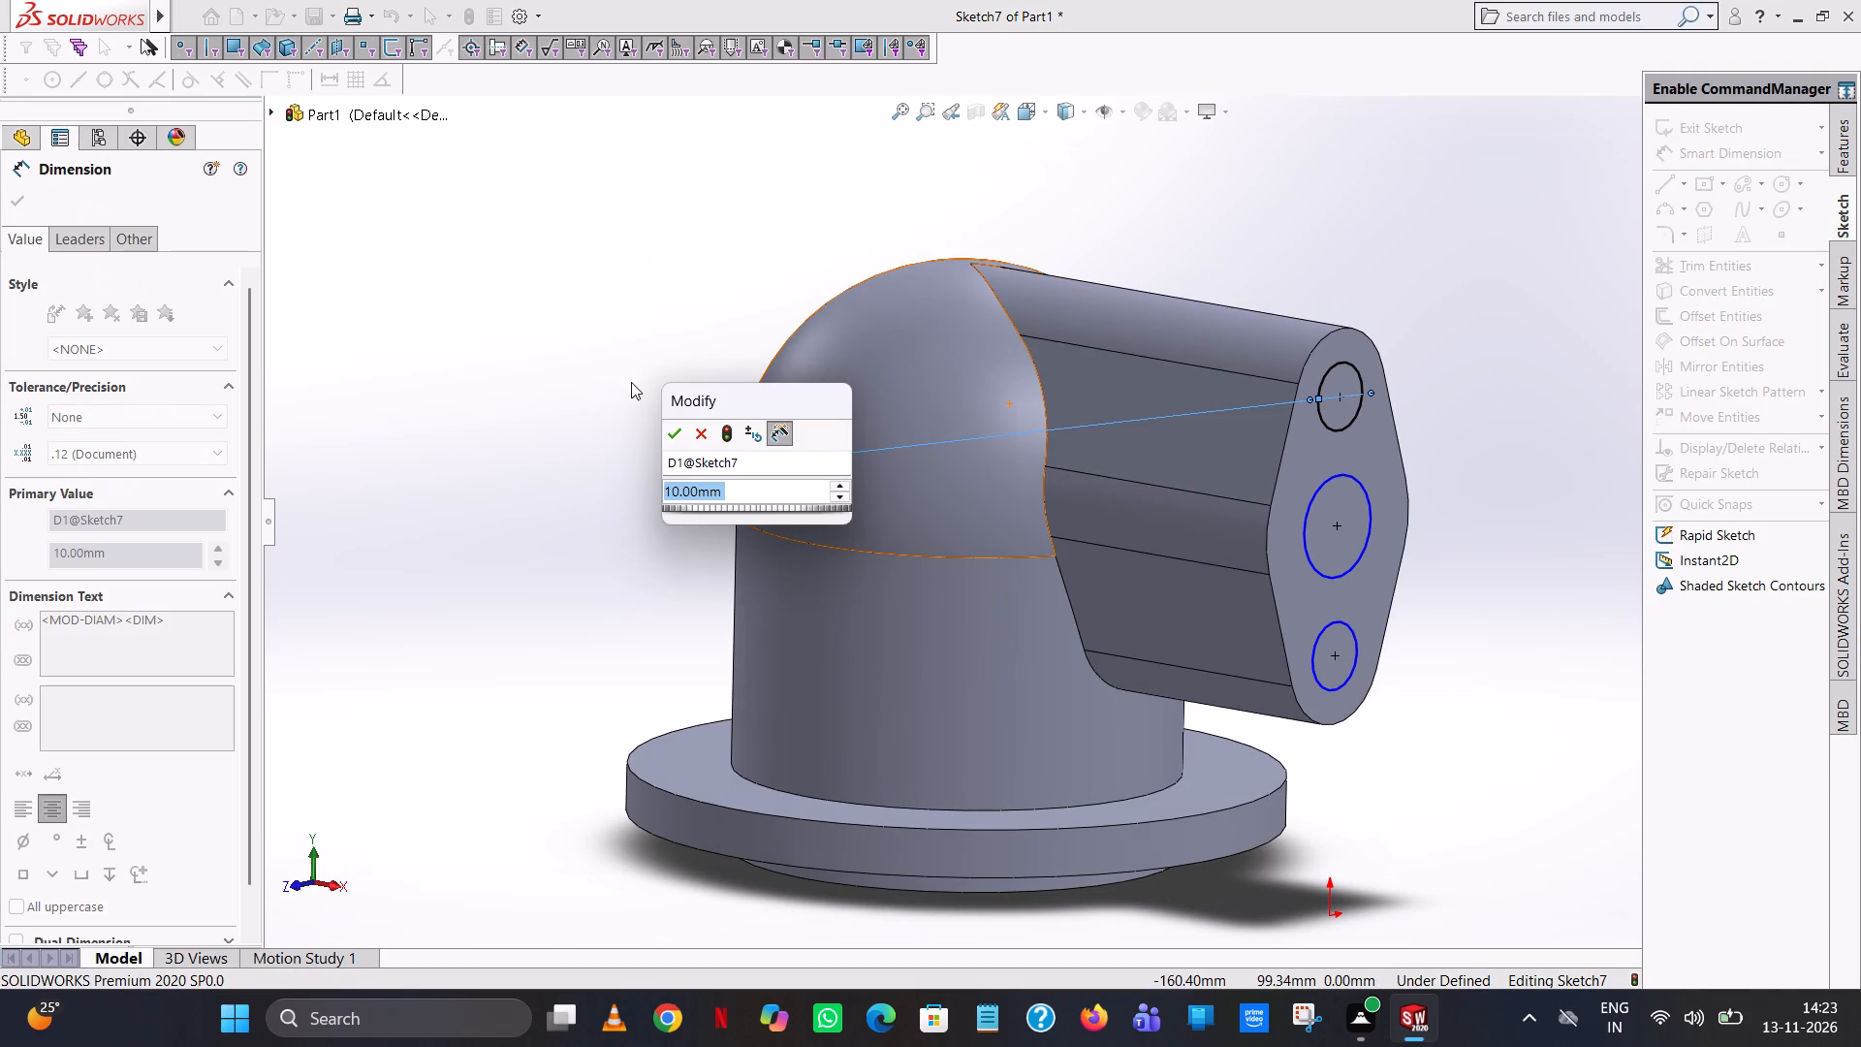
left_click(672, 435)
left_click(690, 336)
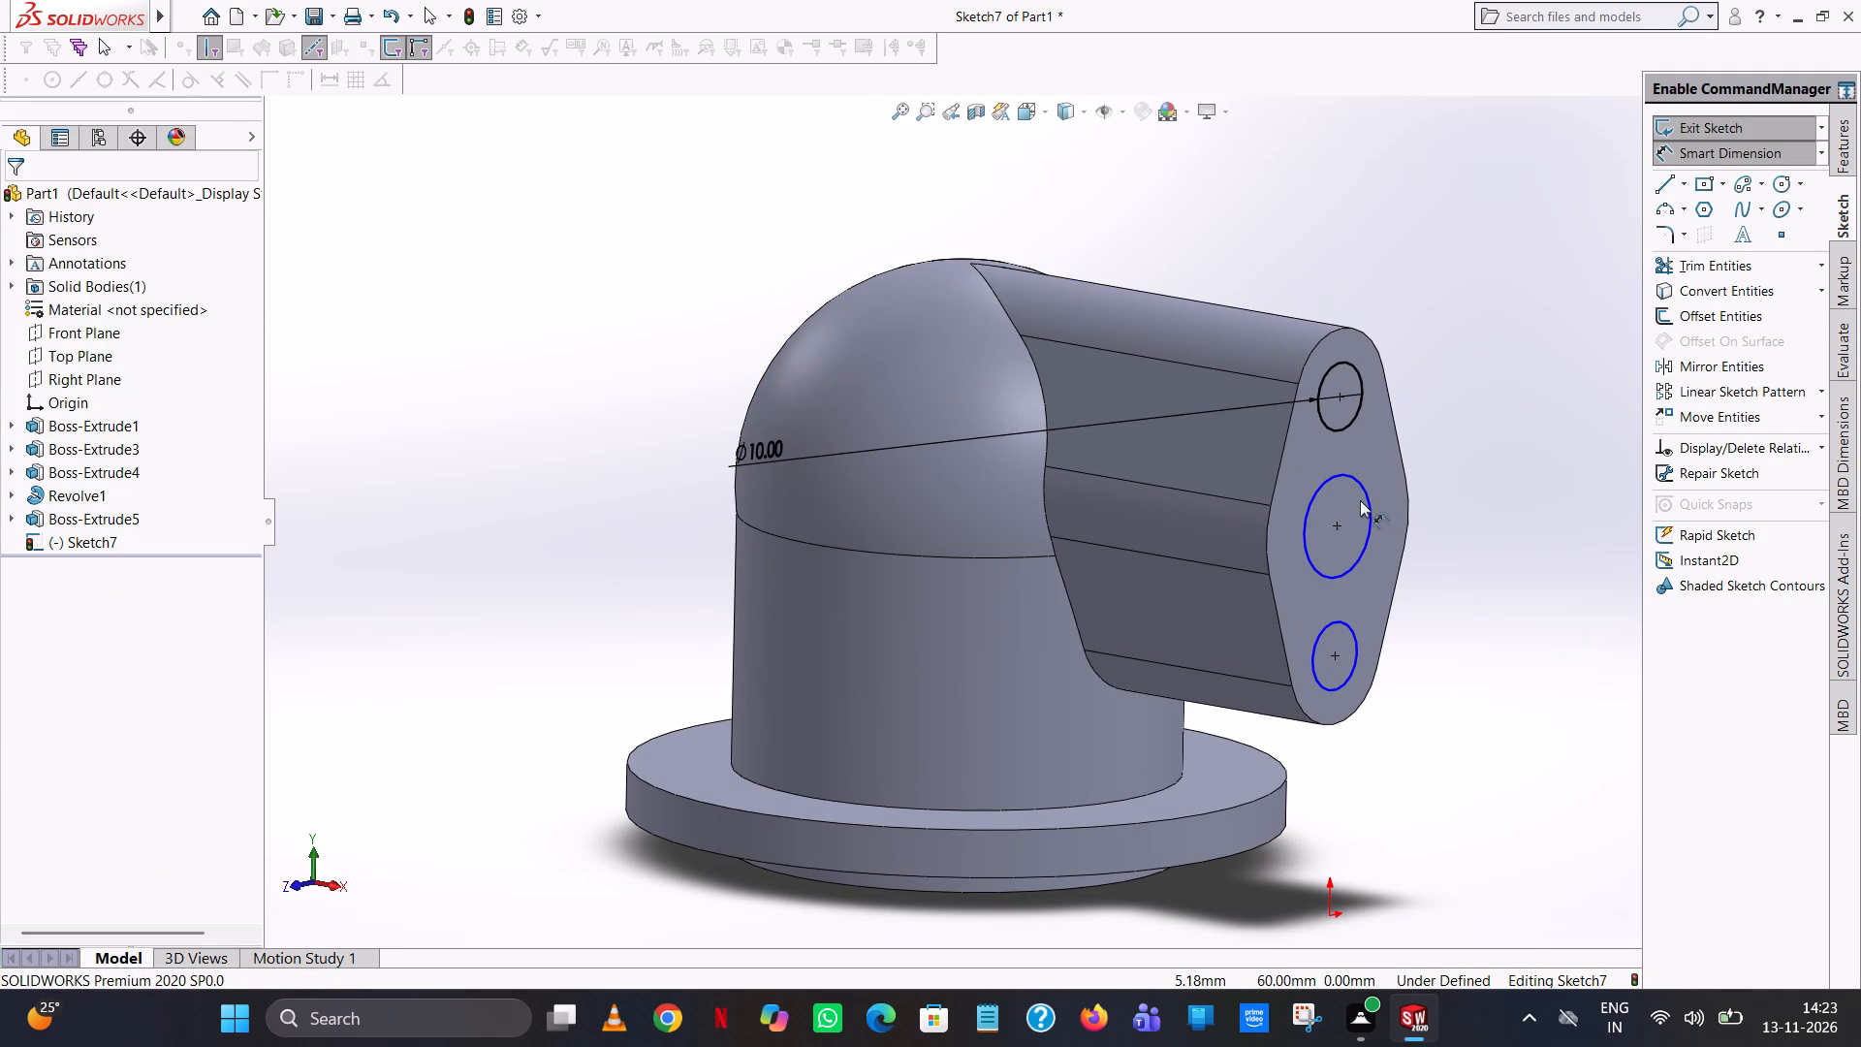
left_click(1362, 492)
left_click(544, 293)
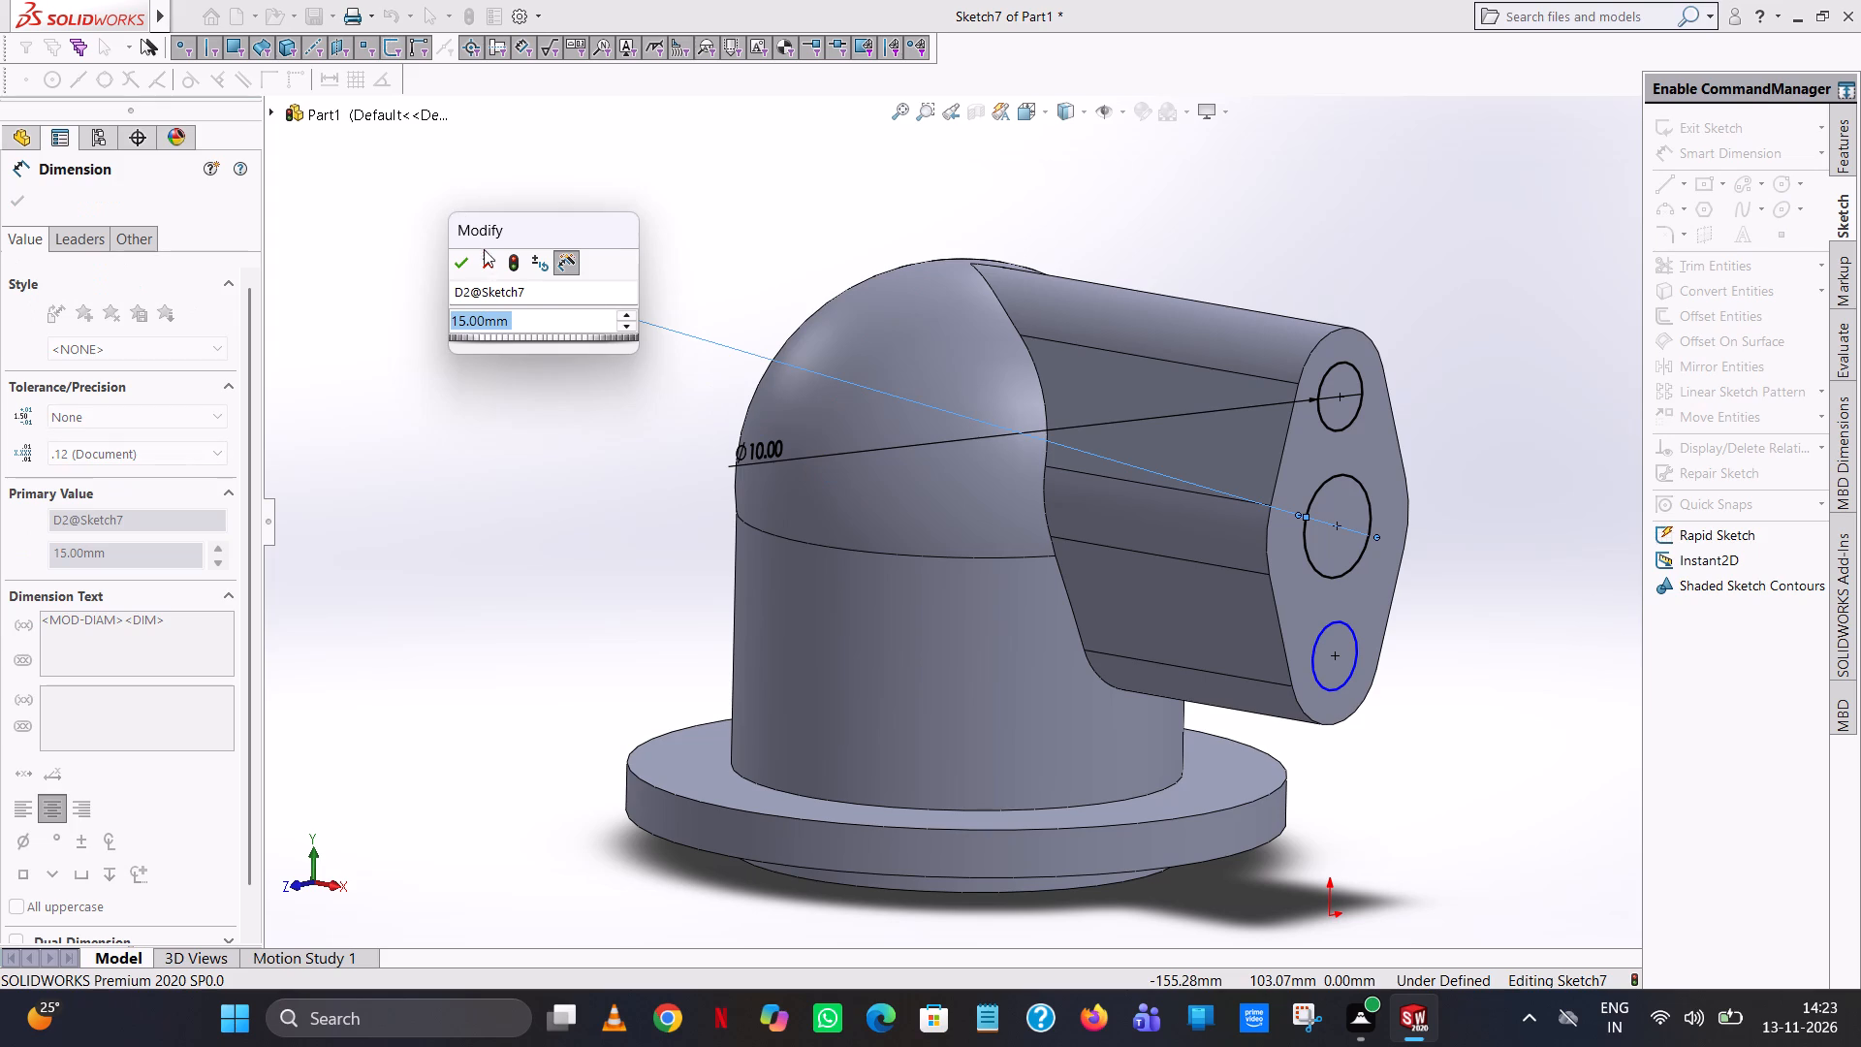
left_click(457, 259)
left_click(1032, 185)
left_click(1315, 660)
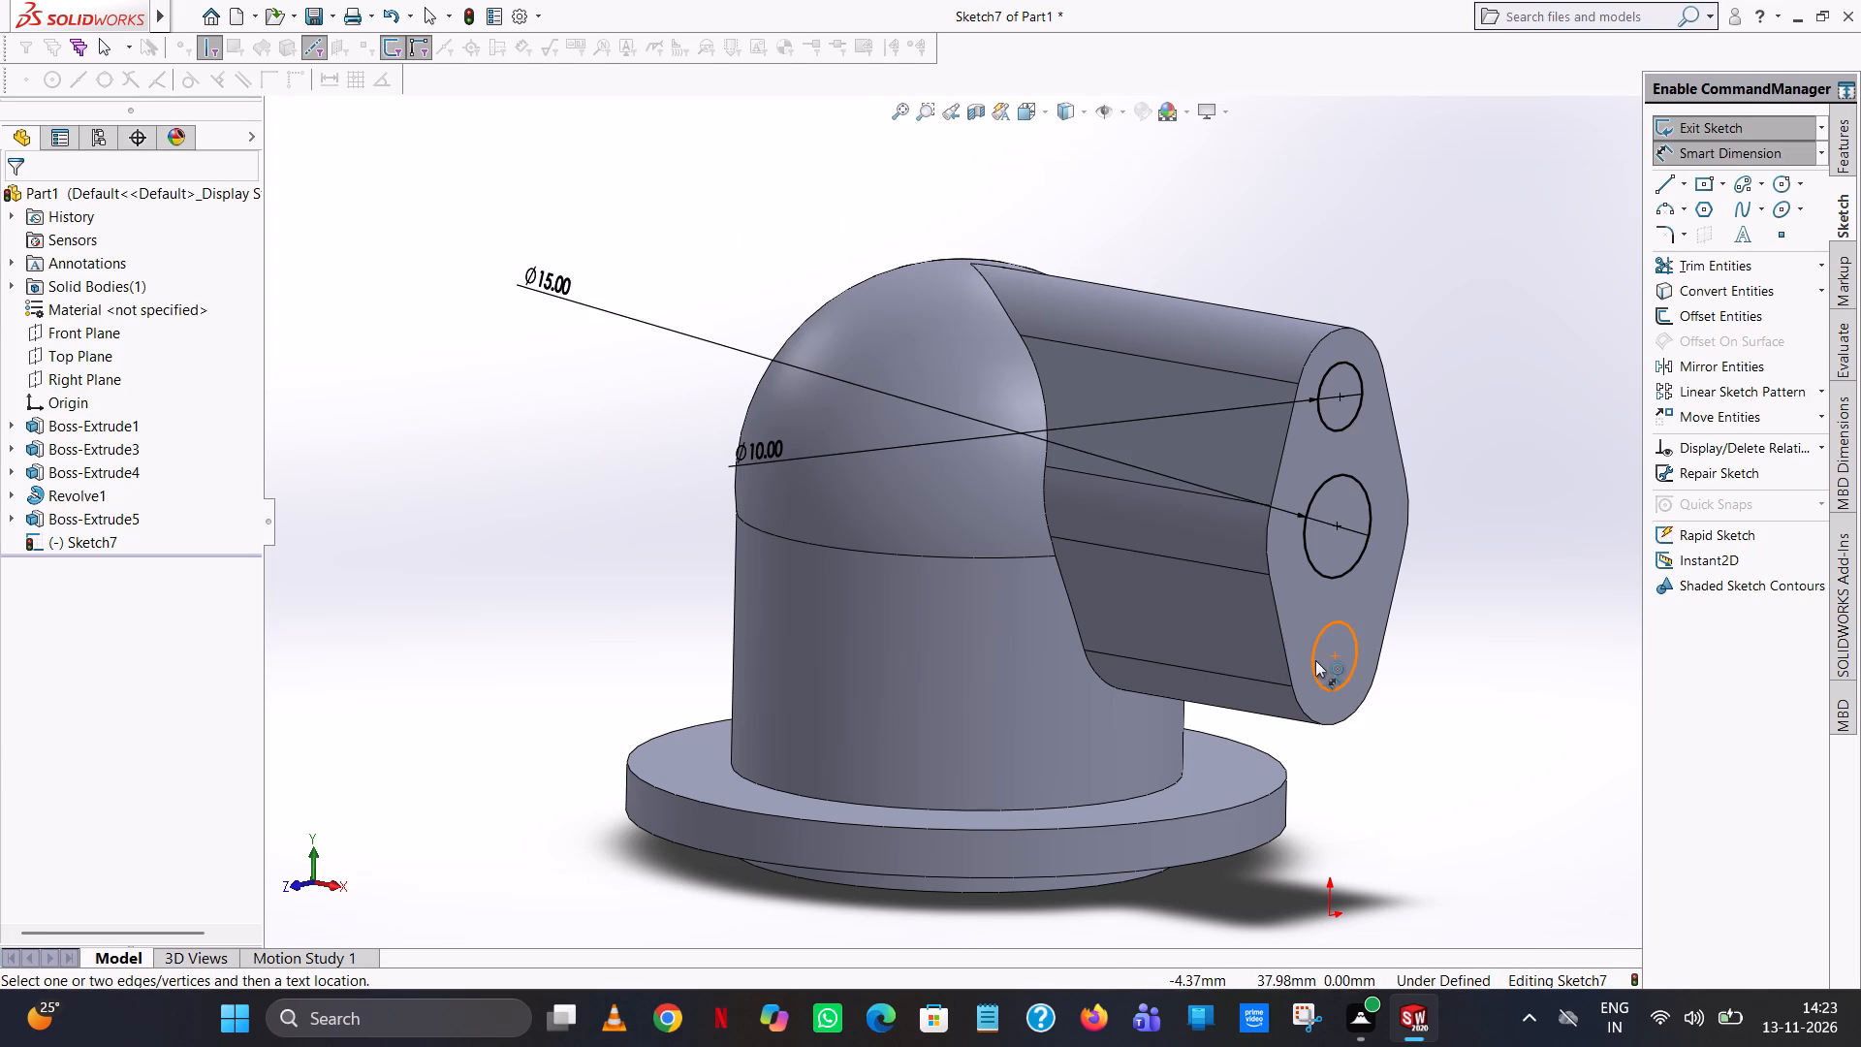
left_click(635, 494)
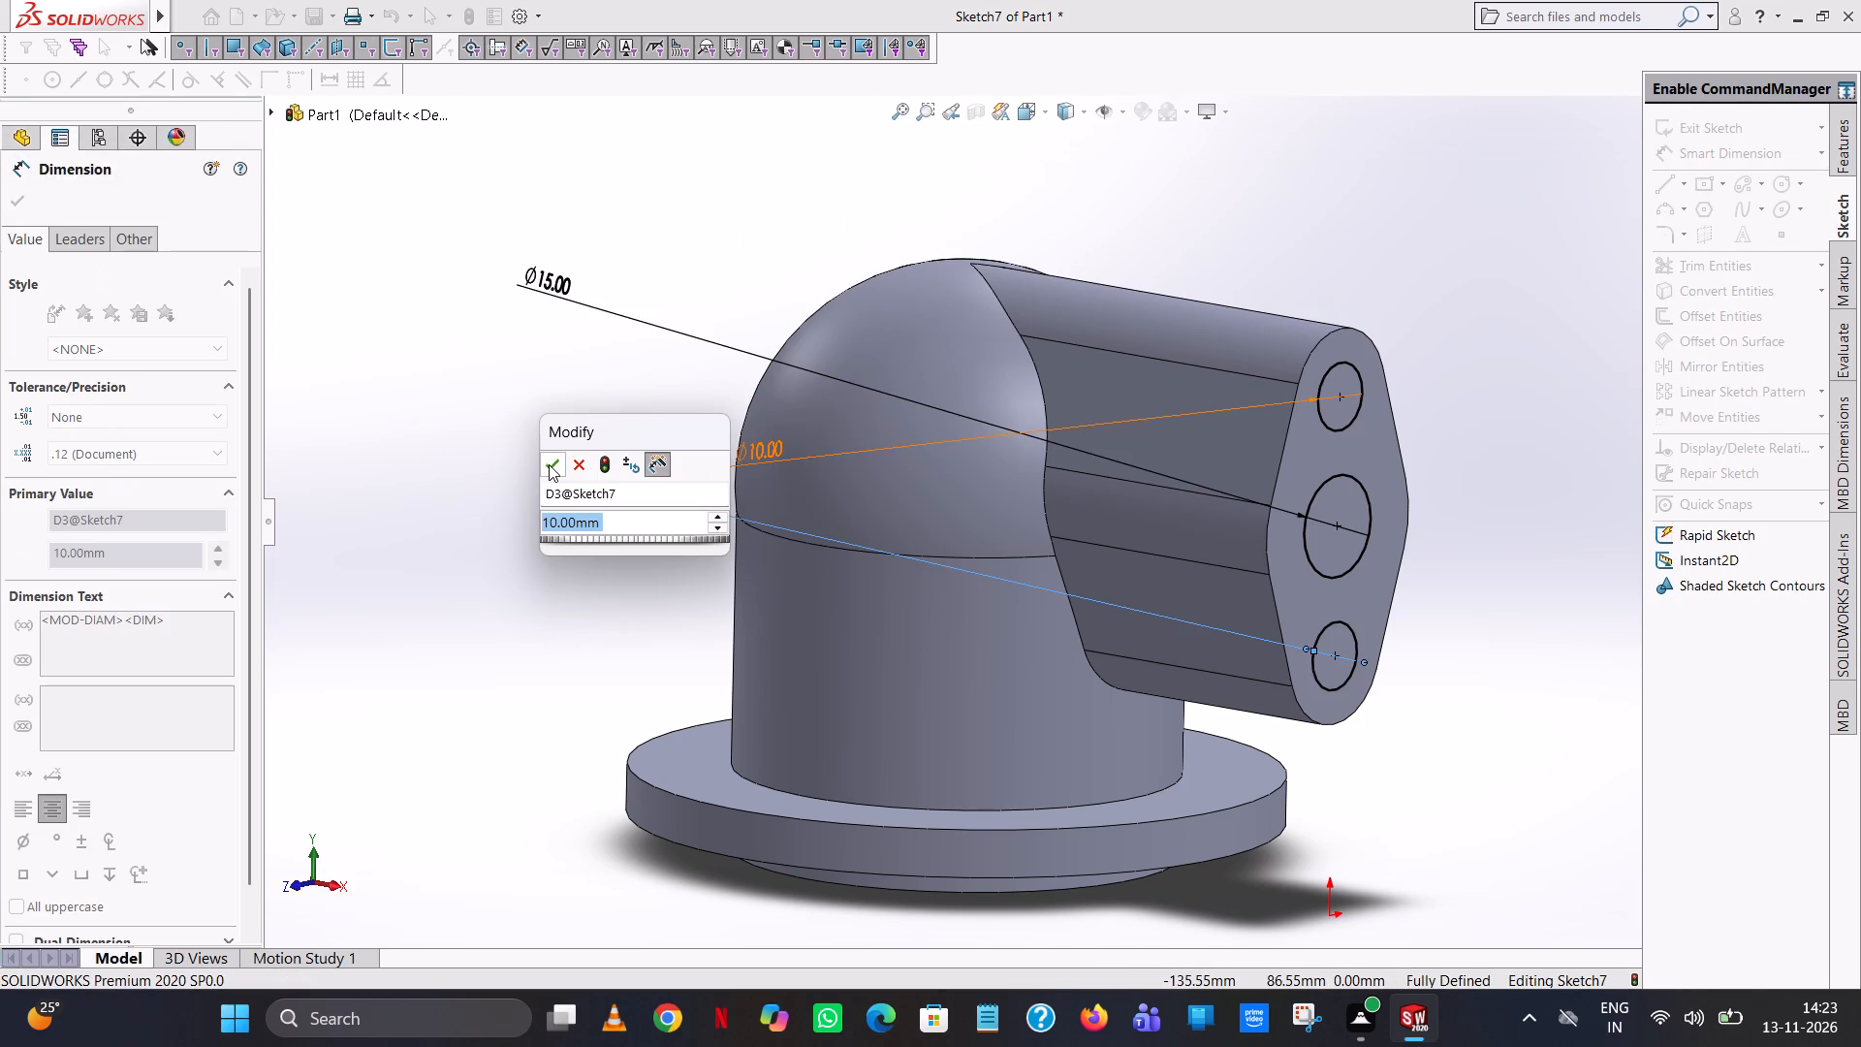
left_click(549, 464)
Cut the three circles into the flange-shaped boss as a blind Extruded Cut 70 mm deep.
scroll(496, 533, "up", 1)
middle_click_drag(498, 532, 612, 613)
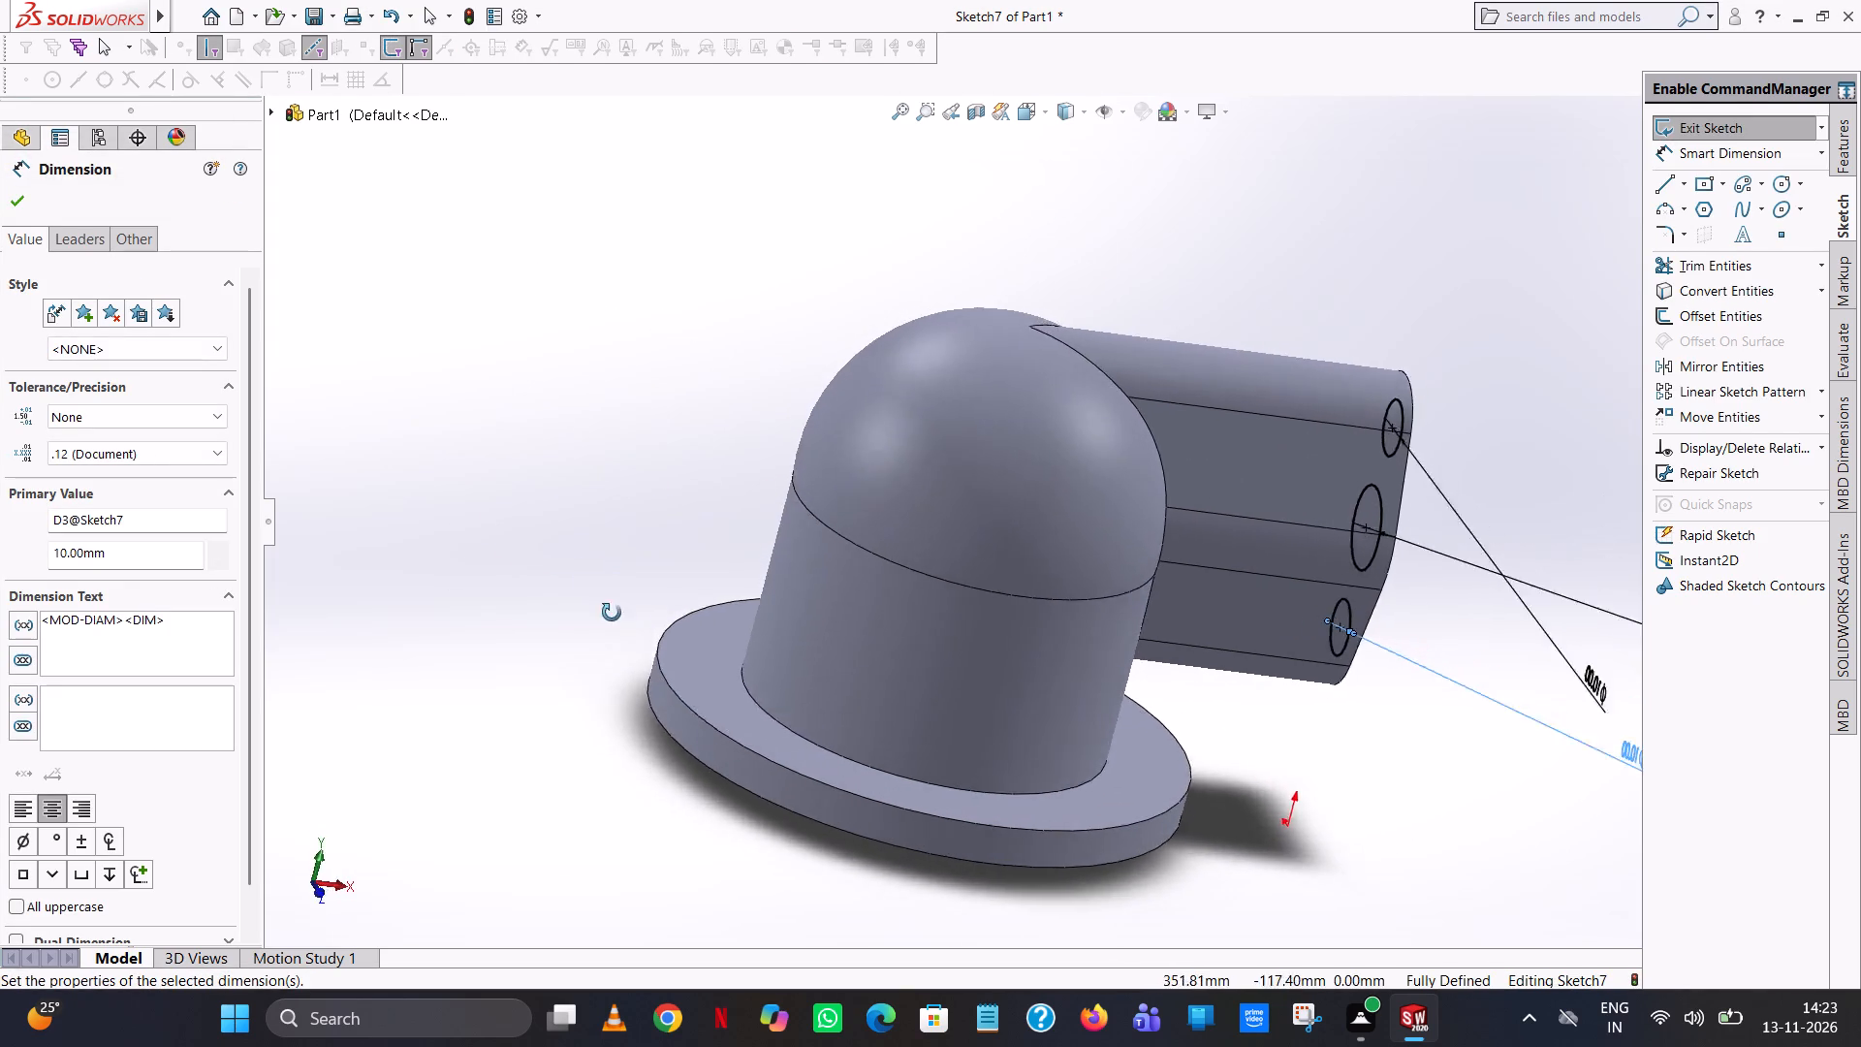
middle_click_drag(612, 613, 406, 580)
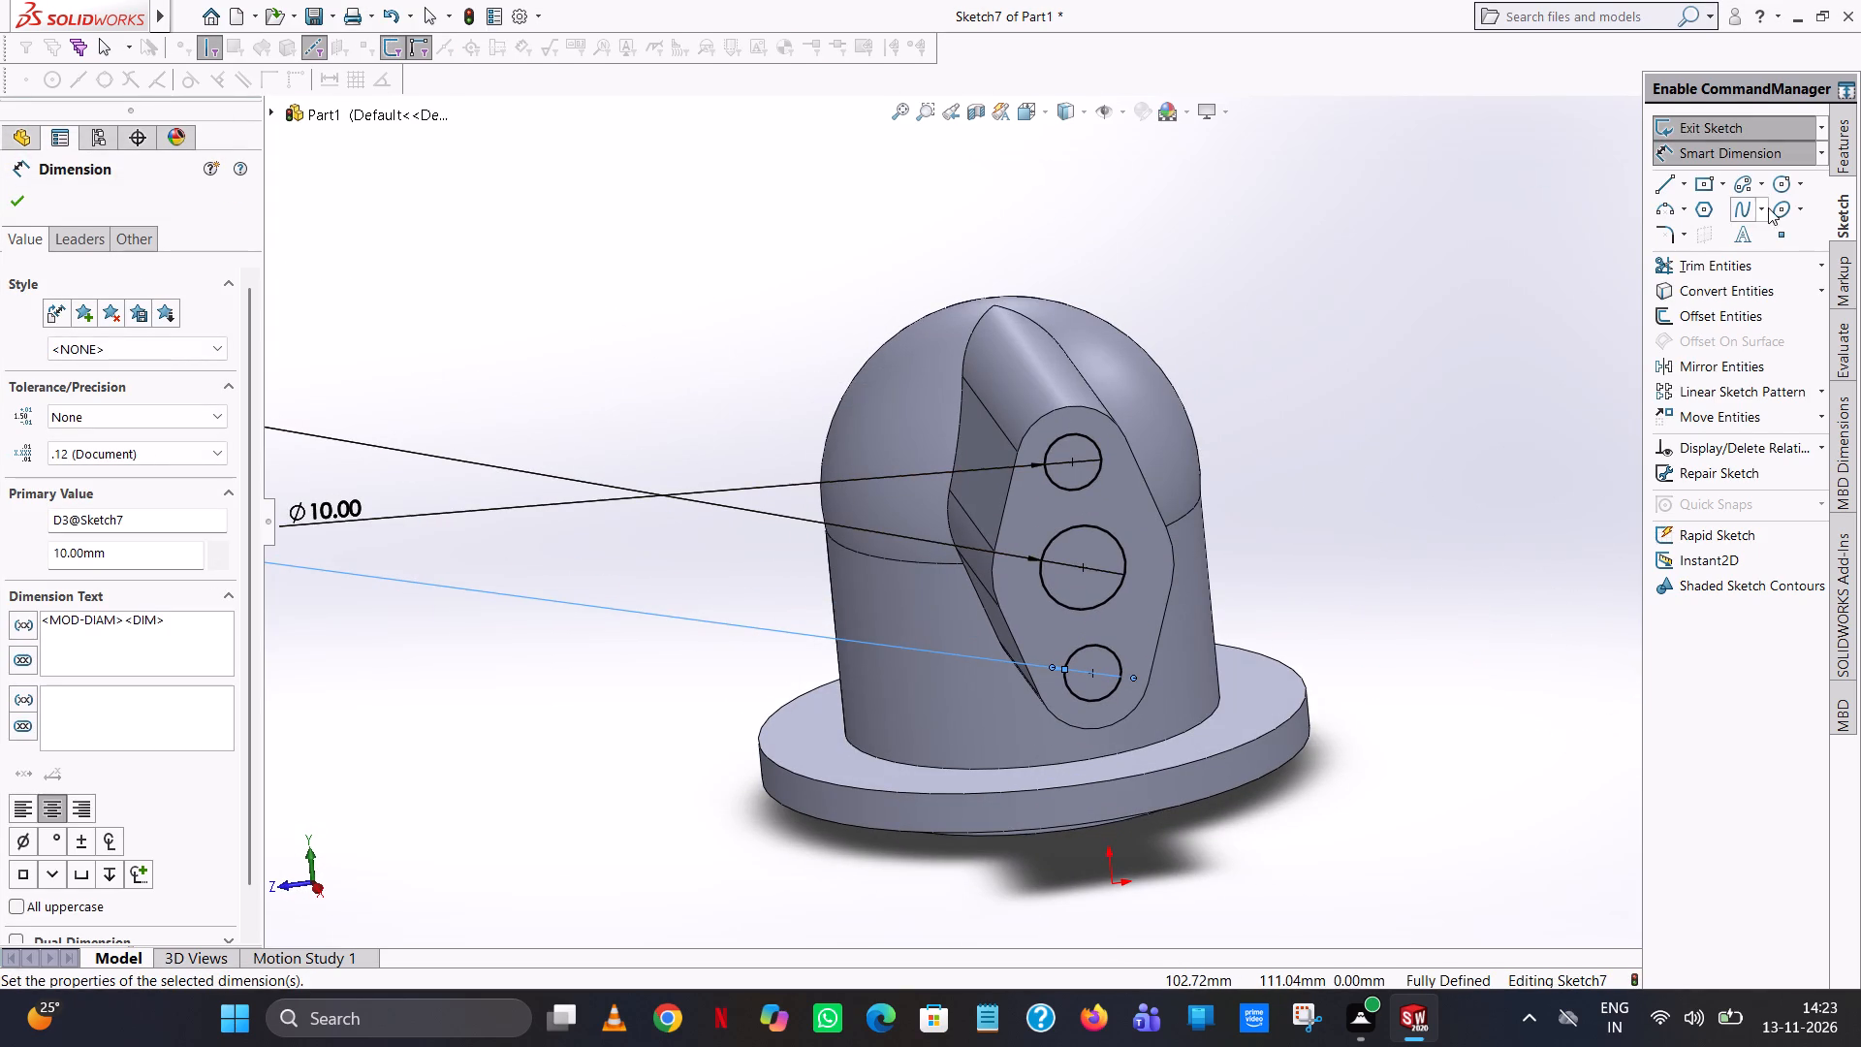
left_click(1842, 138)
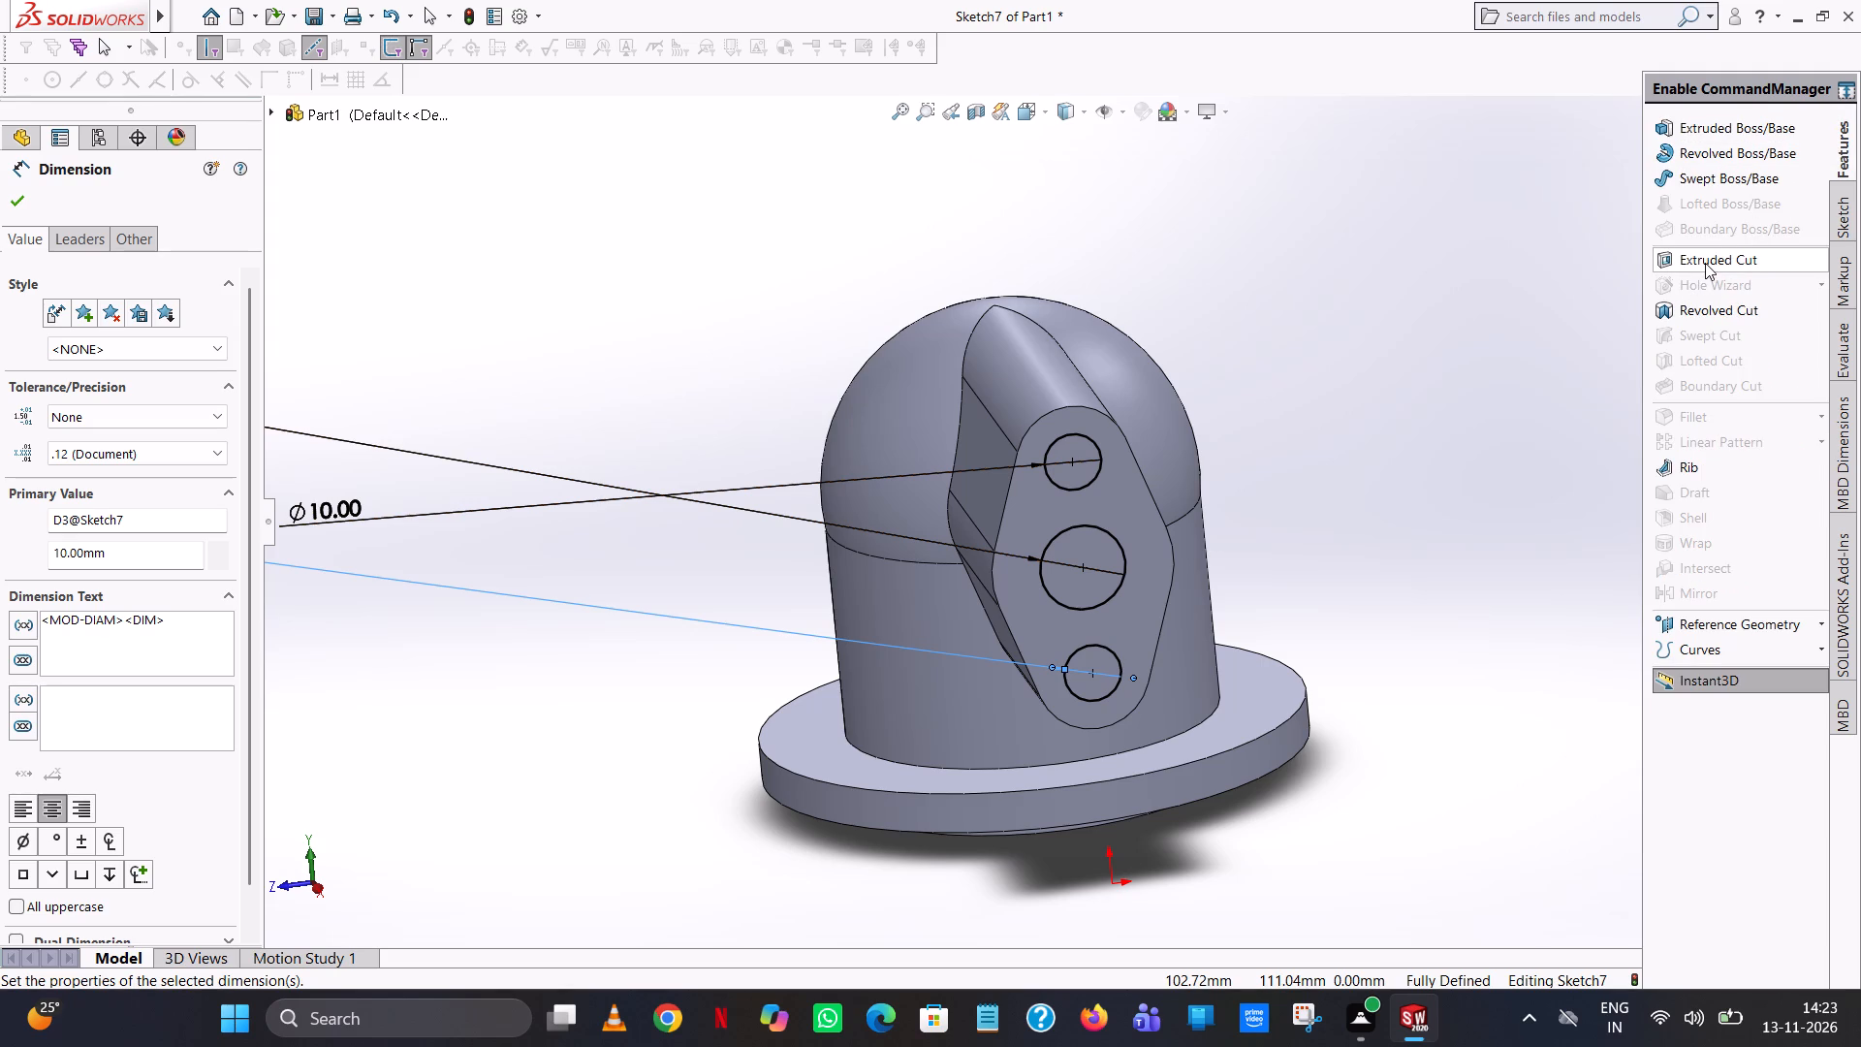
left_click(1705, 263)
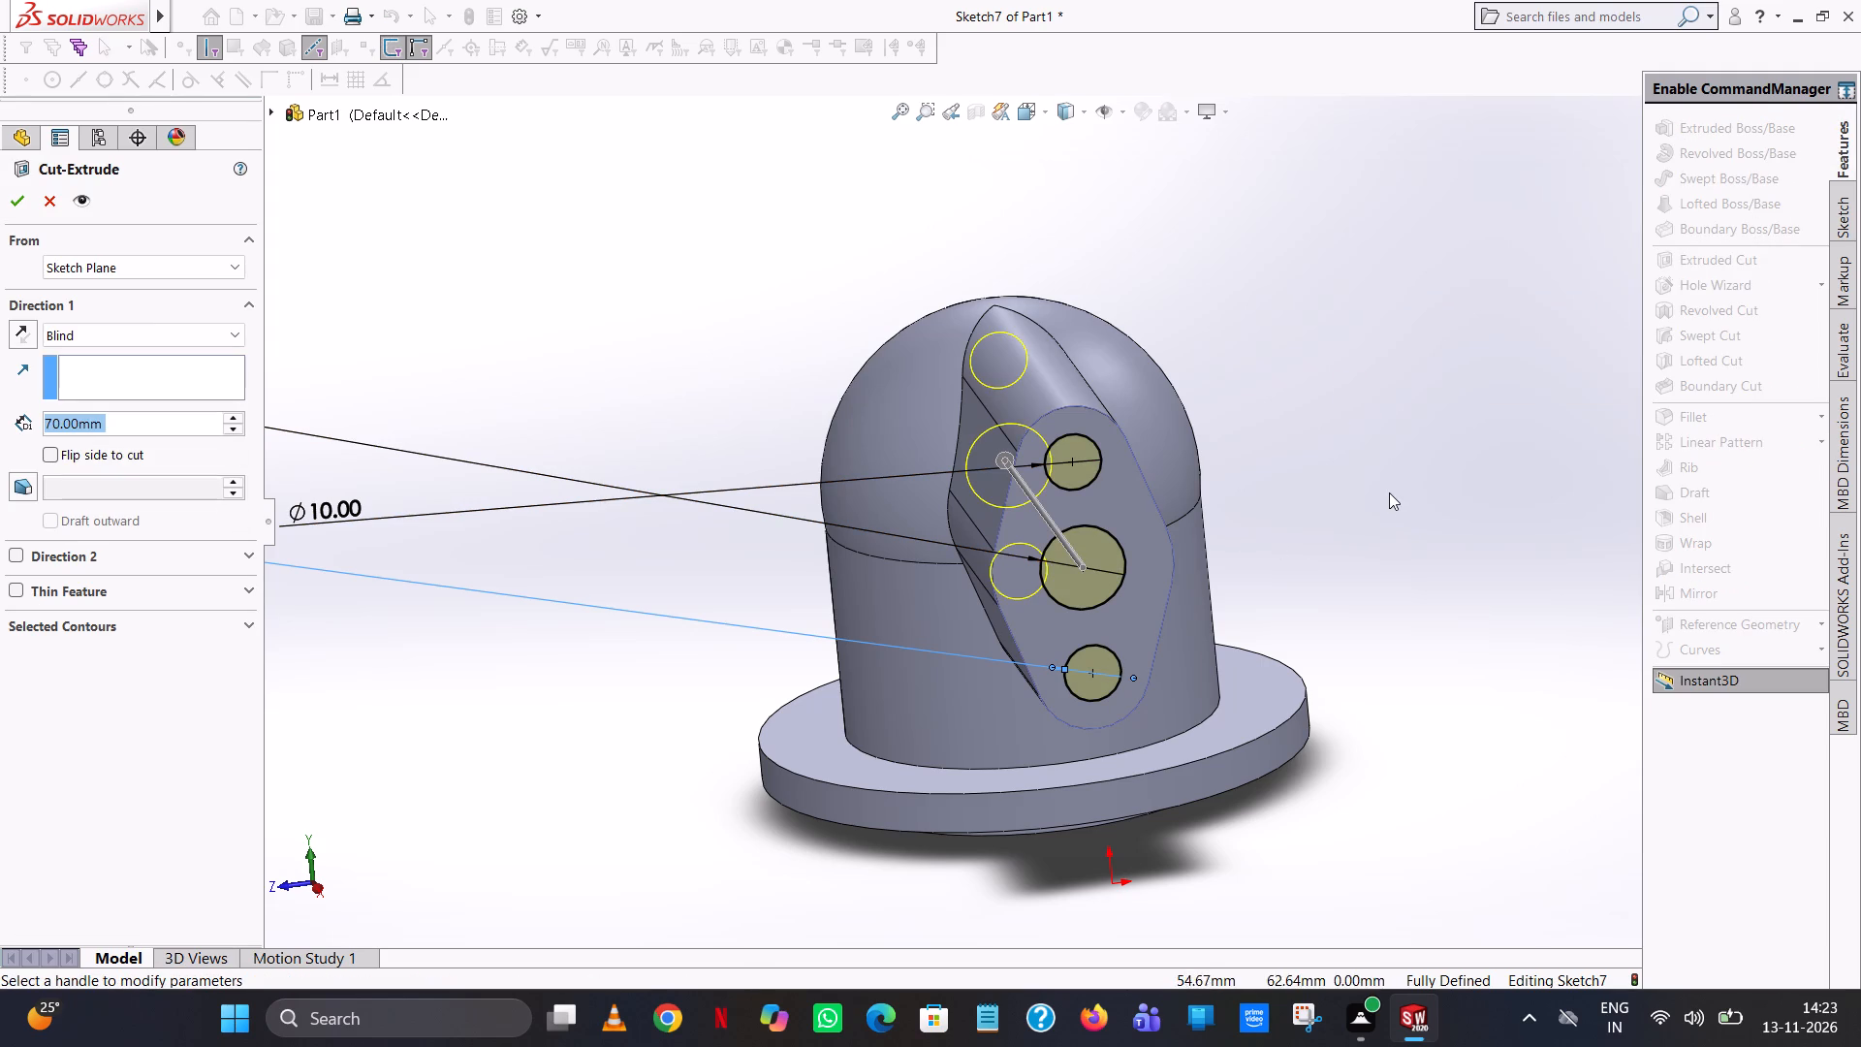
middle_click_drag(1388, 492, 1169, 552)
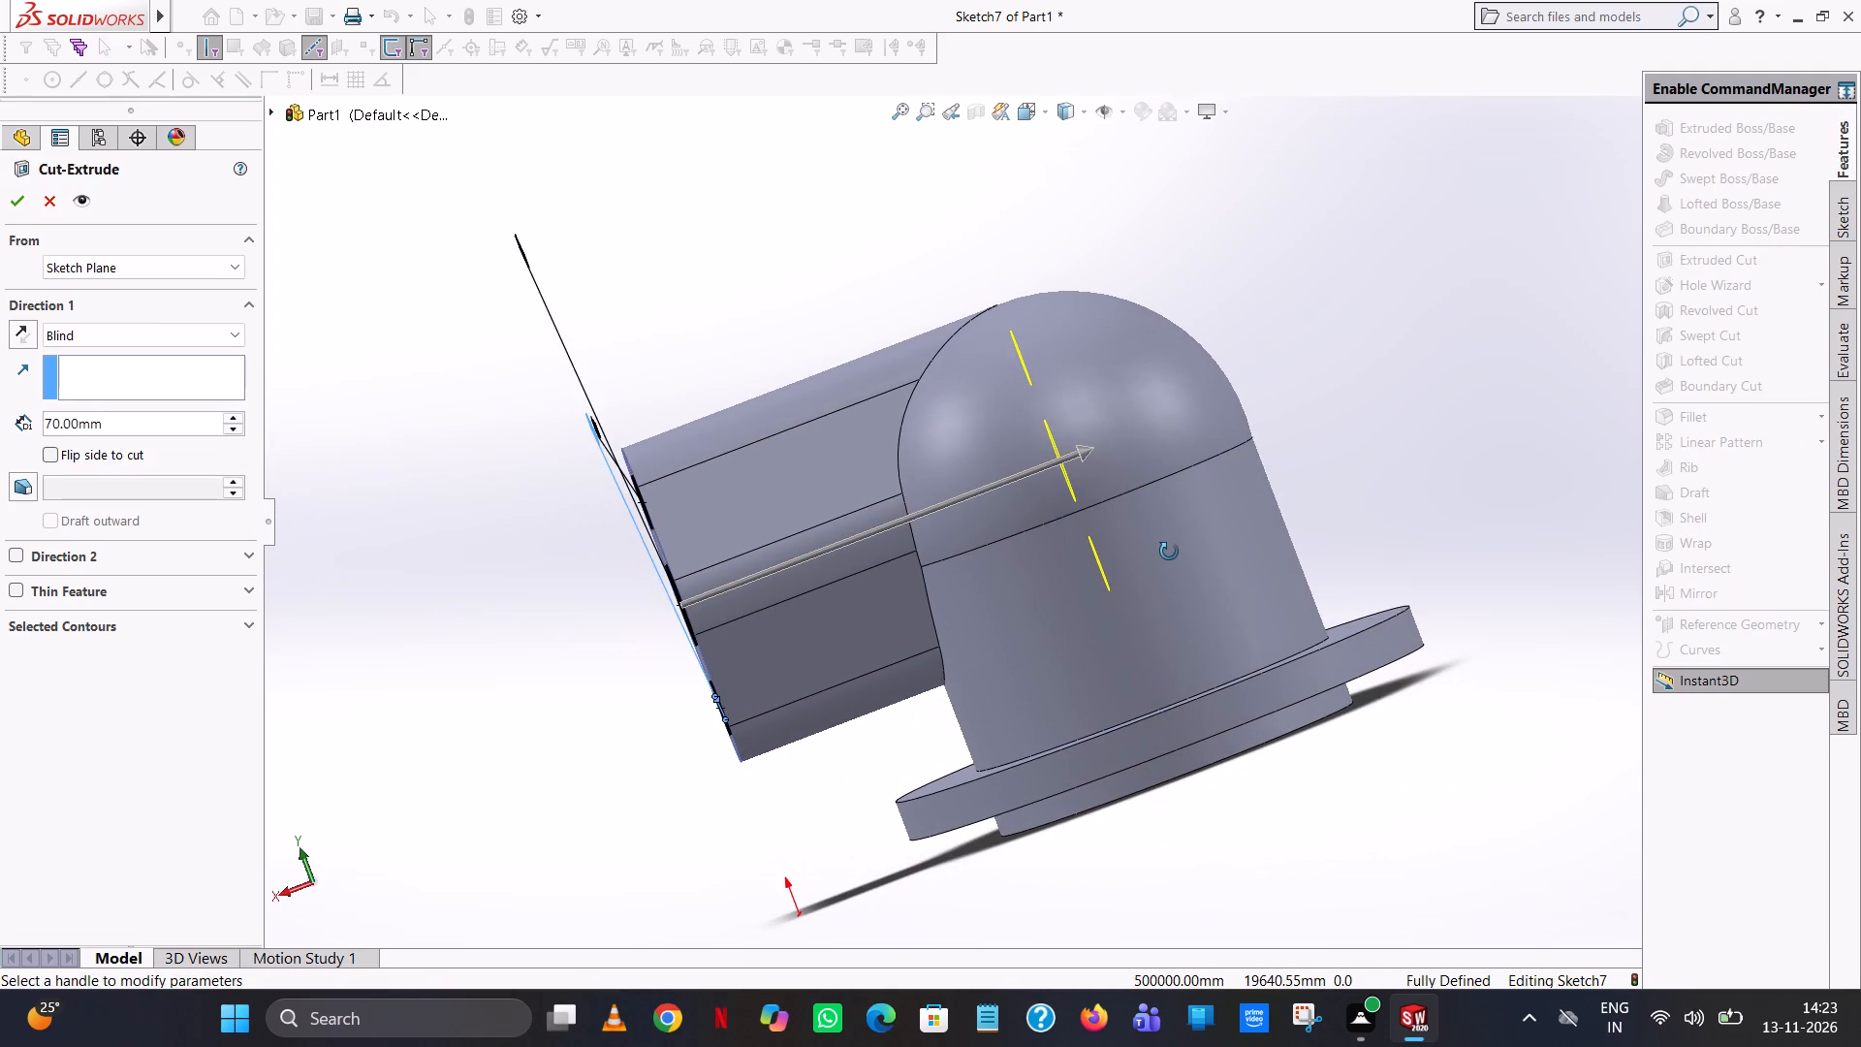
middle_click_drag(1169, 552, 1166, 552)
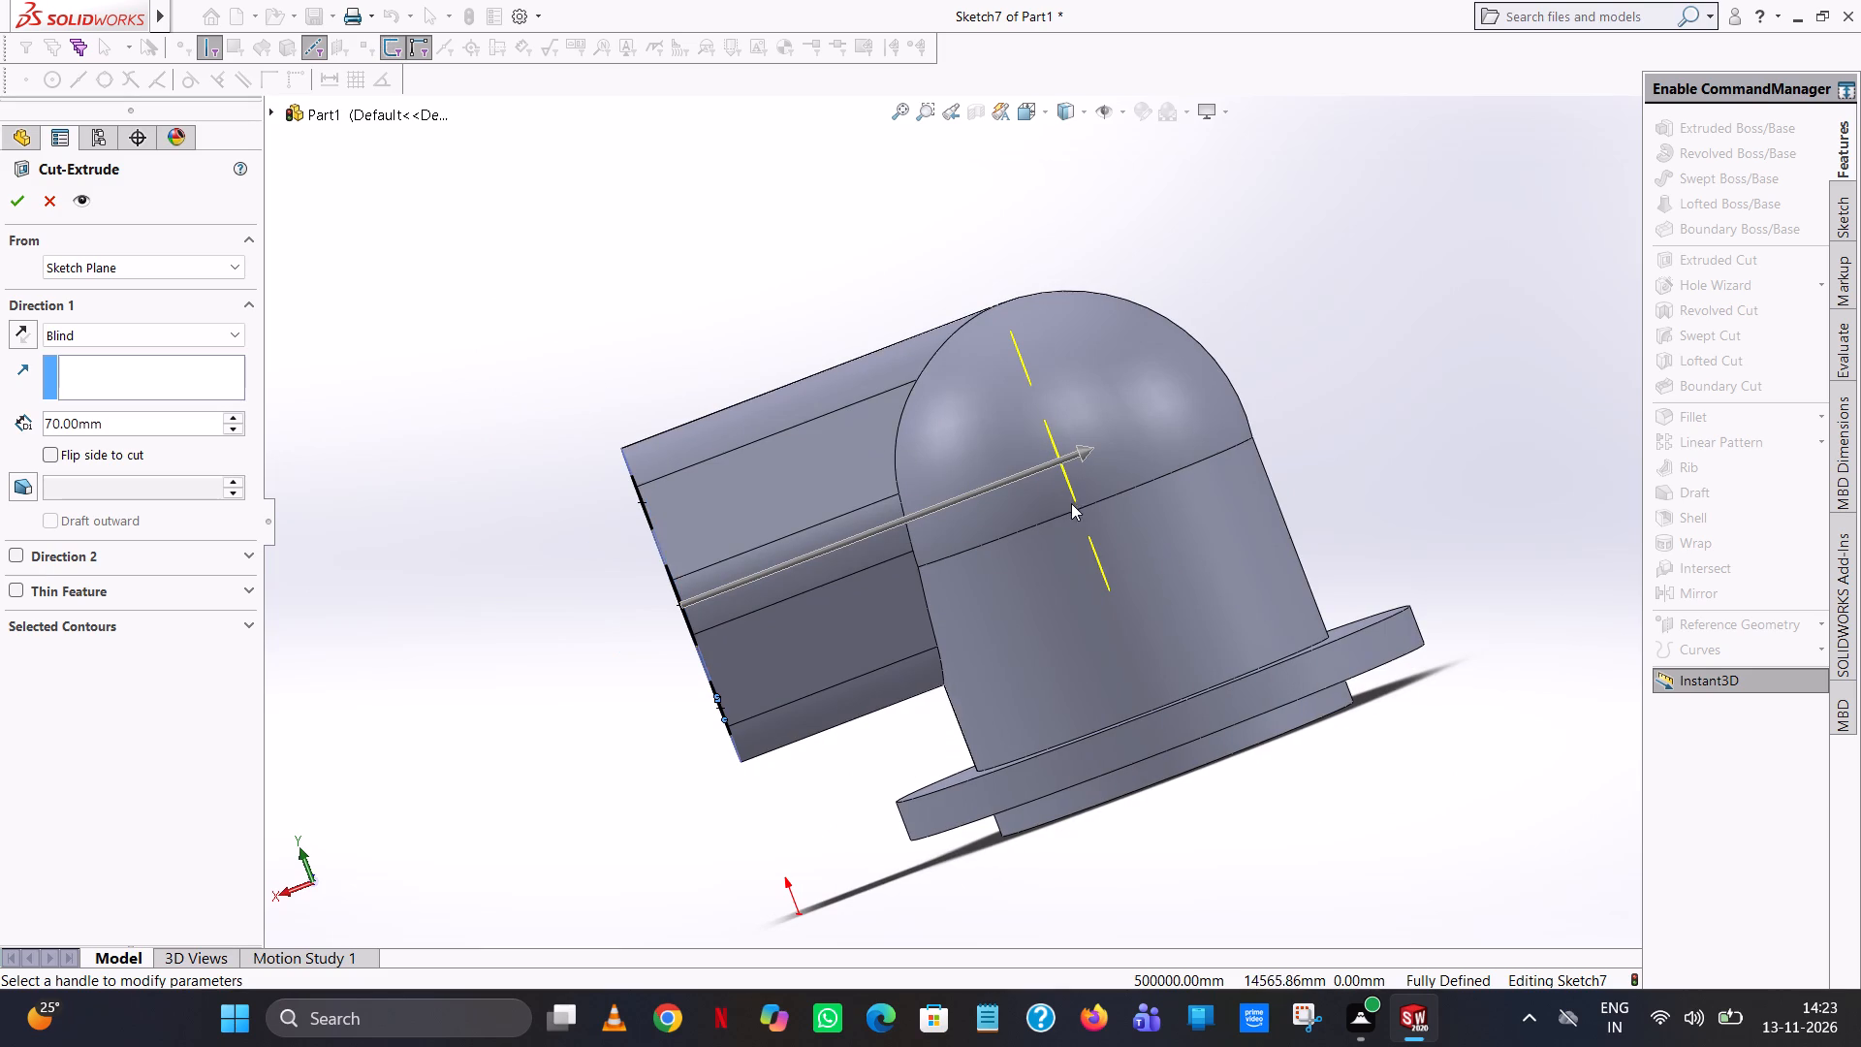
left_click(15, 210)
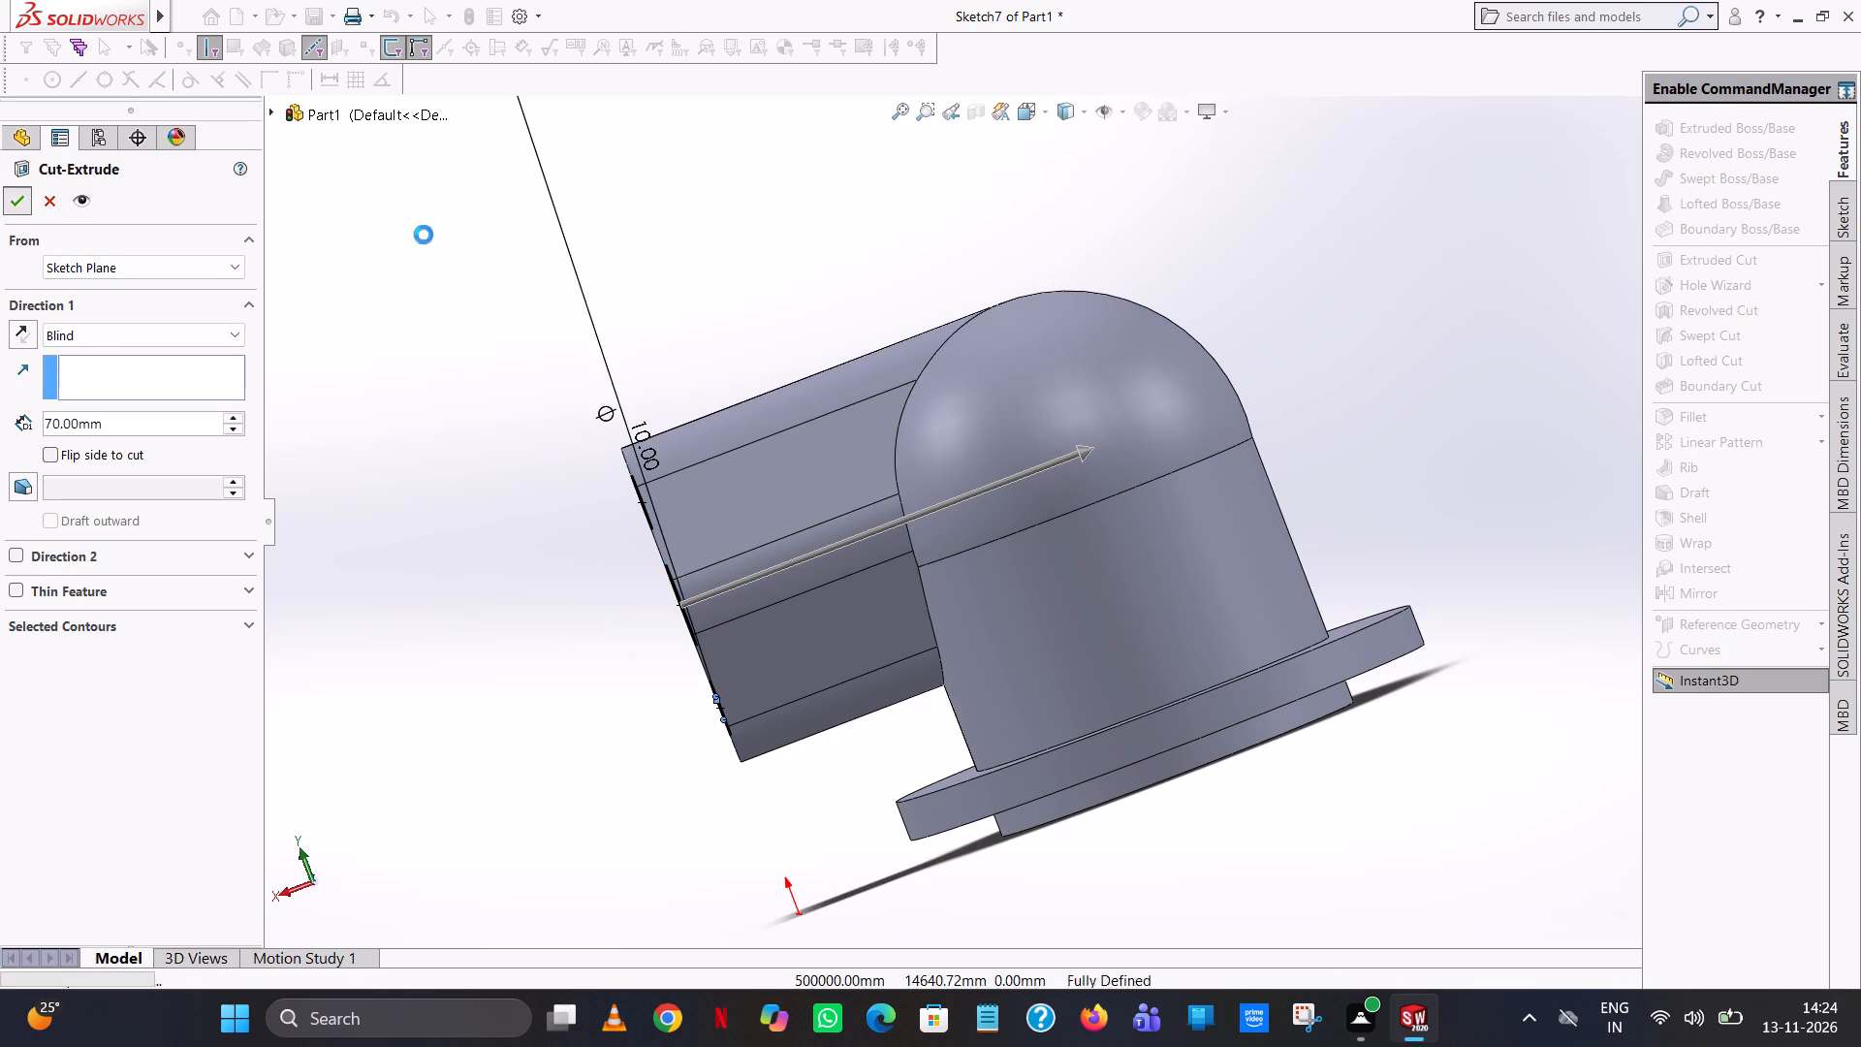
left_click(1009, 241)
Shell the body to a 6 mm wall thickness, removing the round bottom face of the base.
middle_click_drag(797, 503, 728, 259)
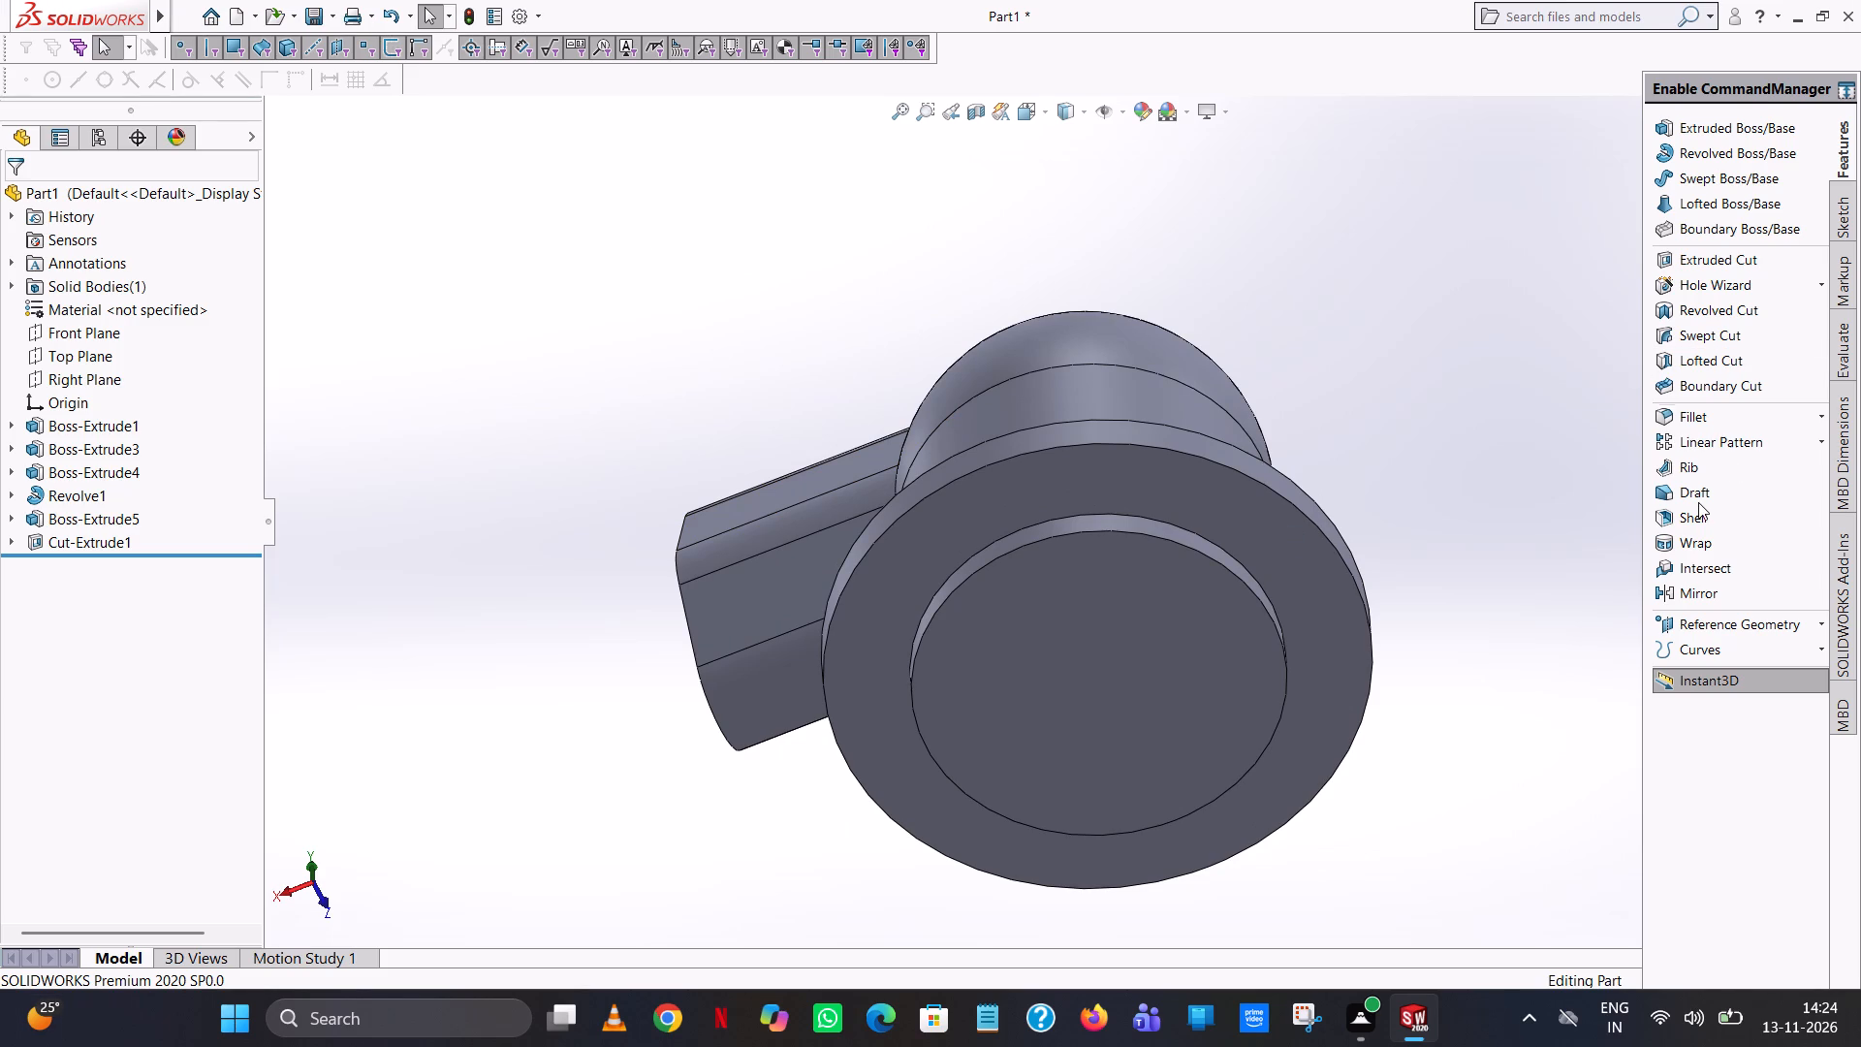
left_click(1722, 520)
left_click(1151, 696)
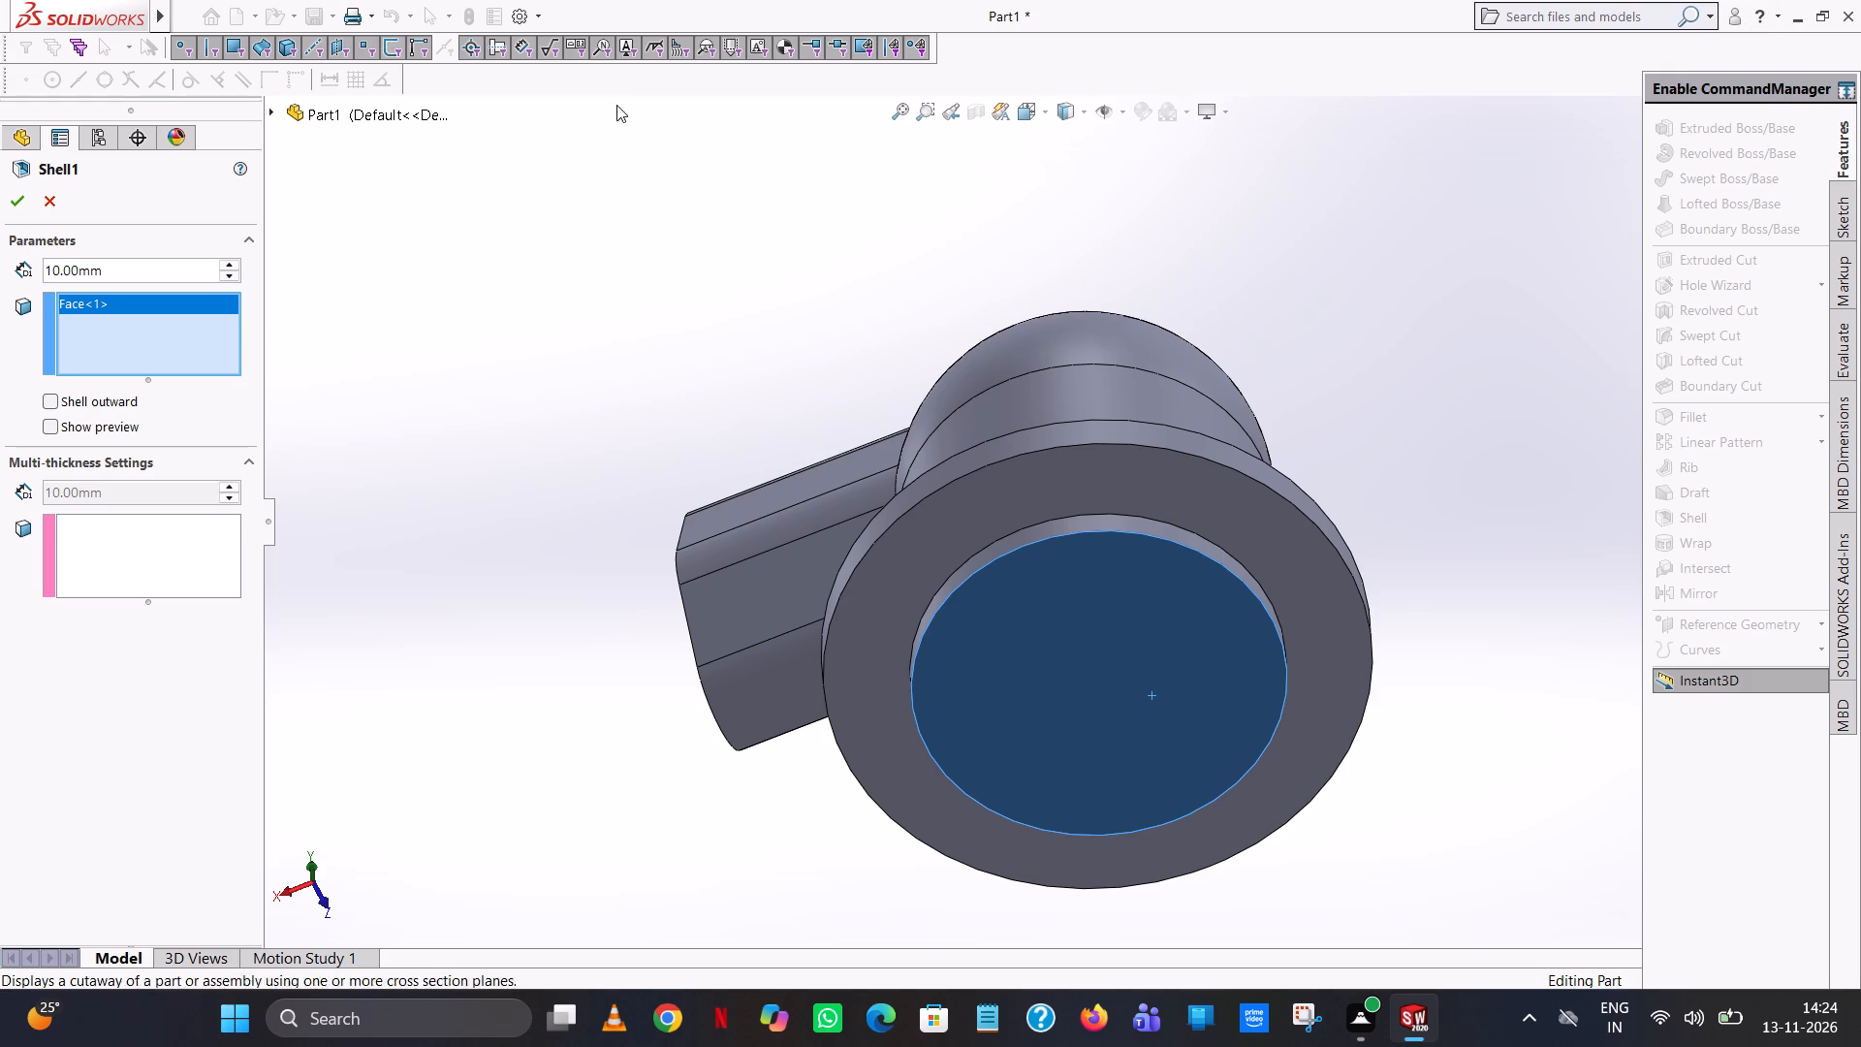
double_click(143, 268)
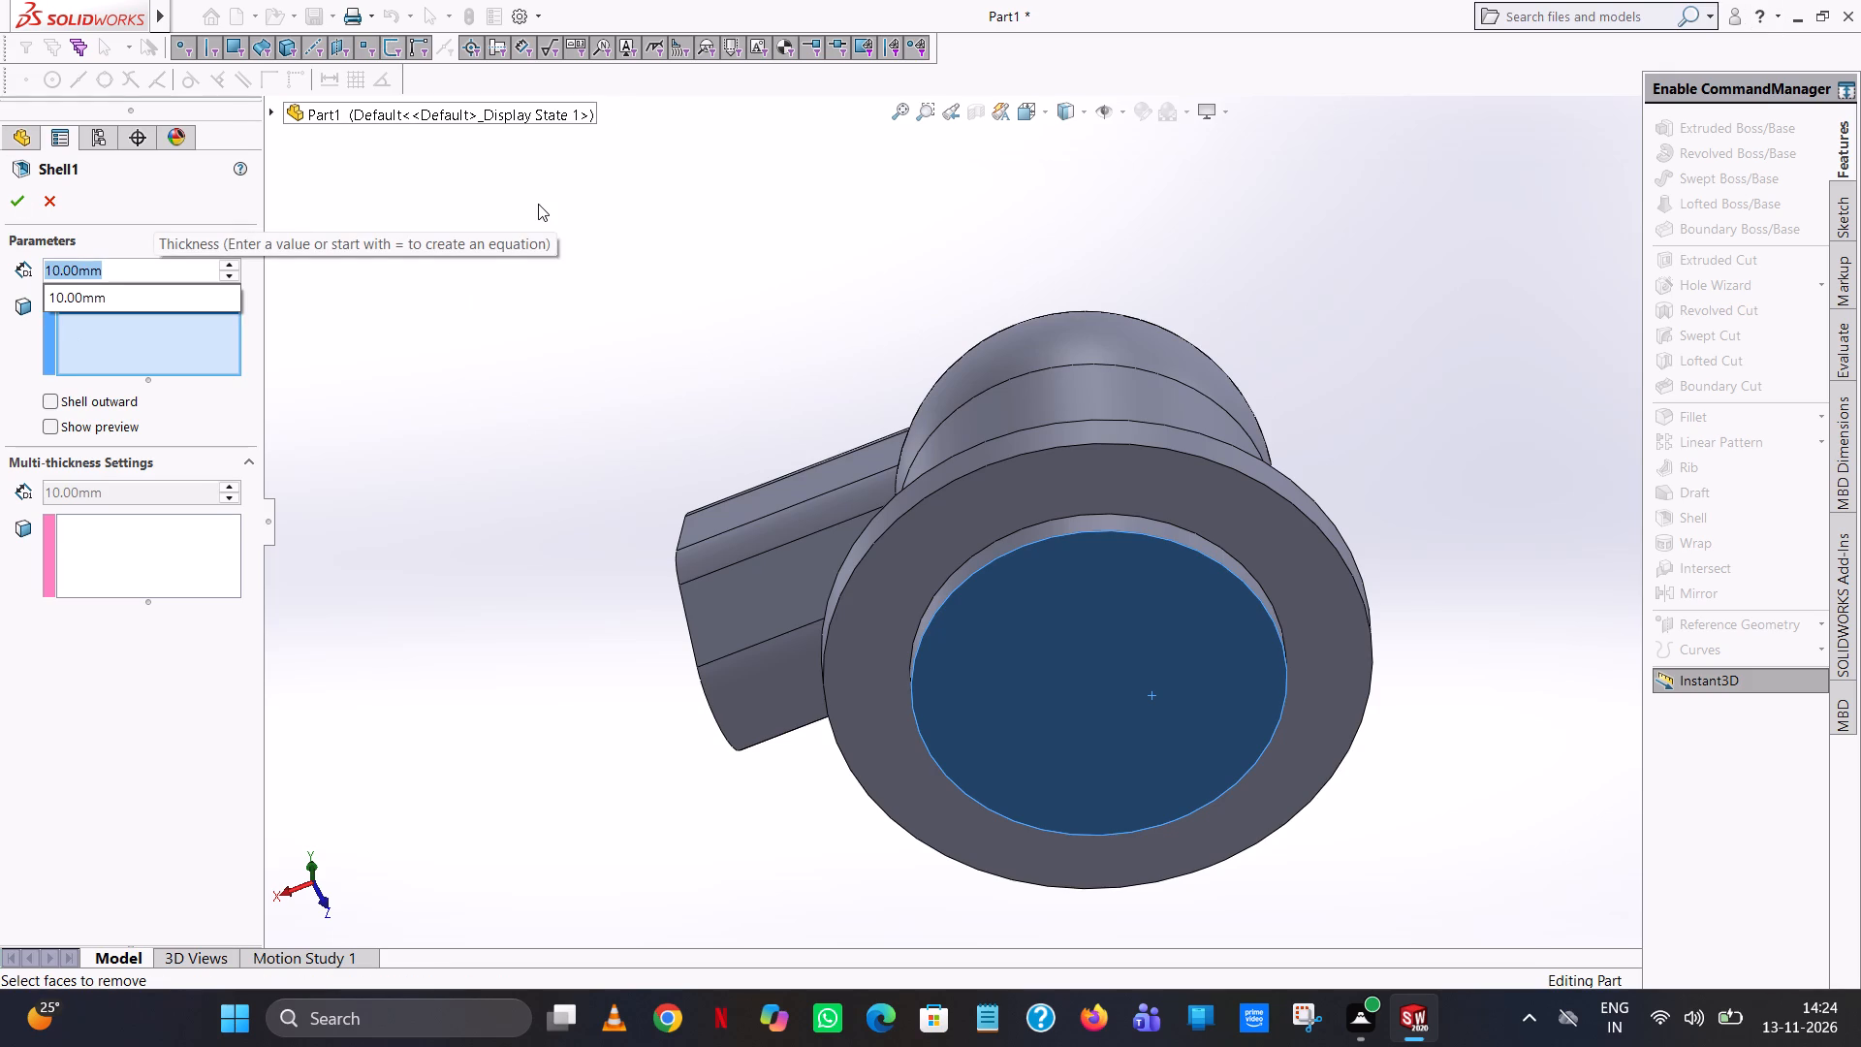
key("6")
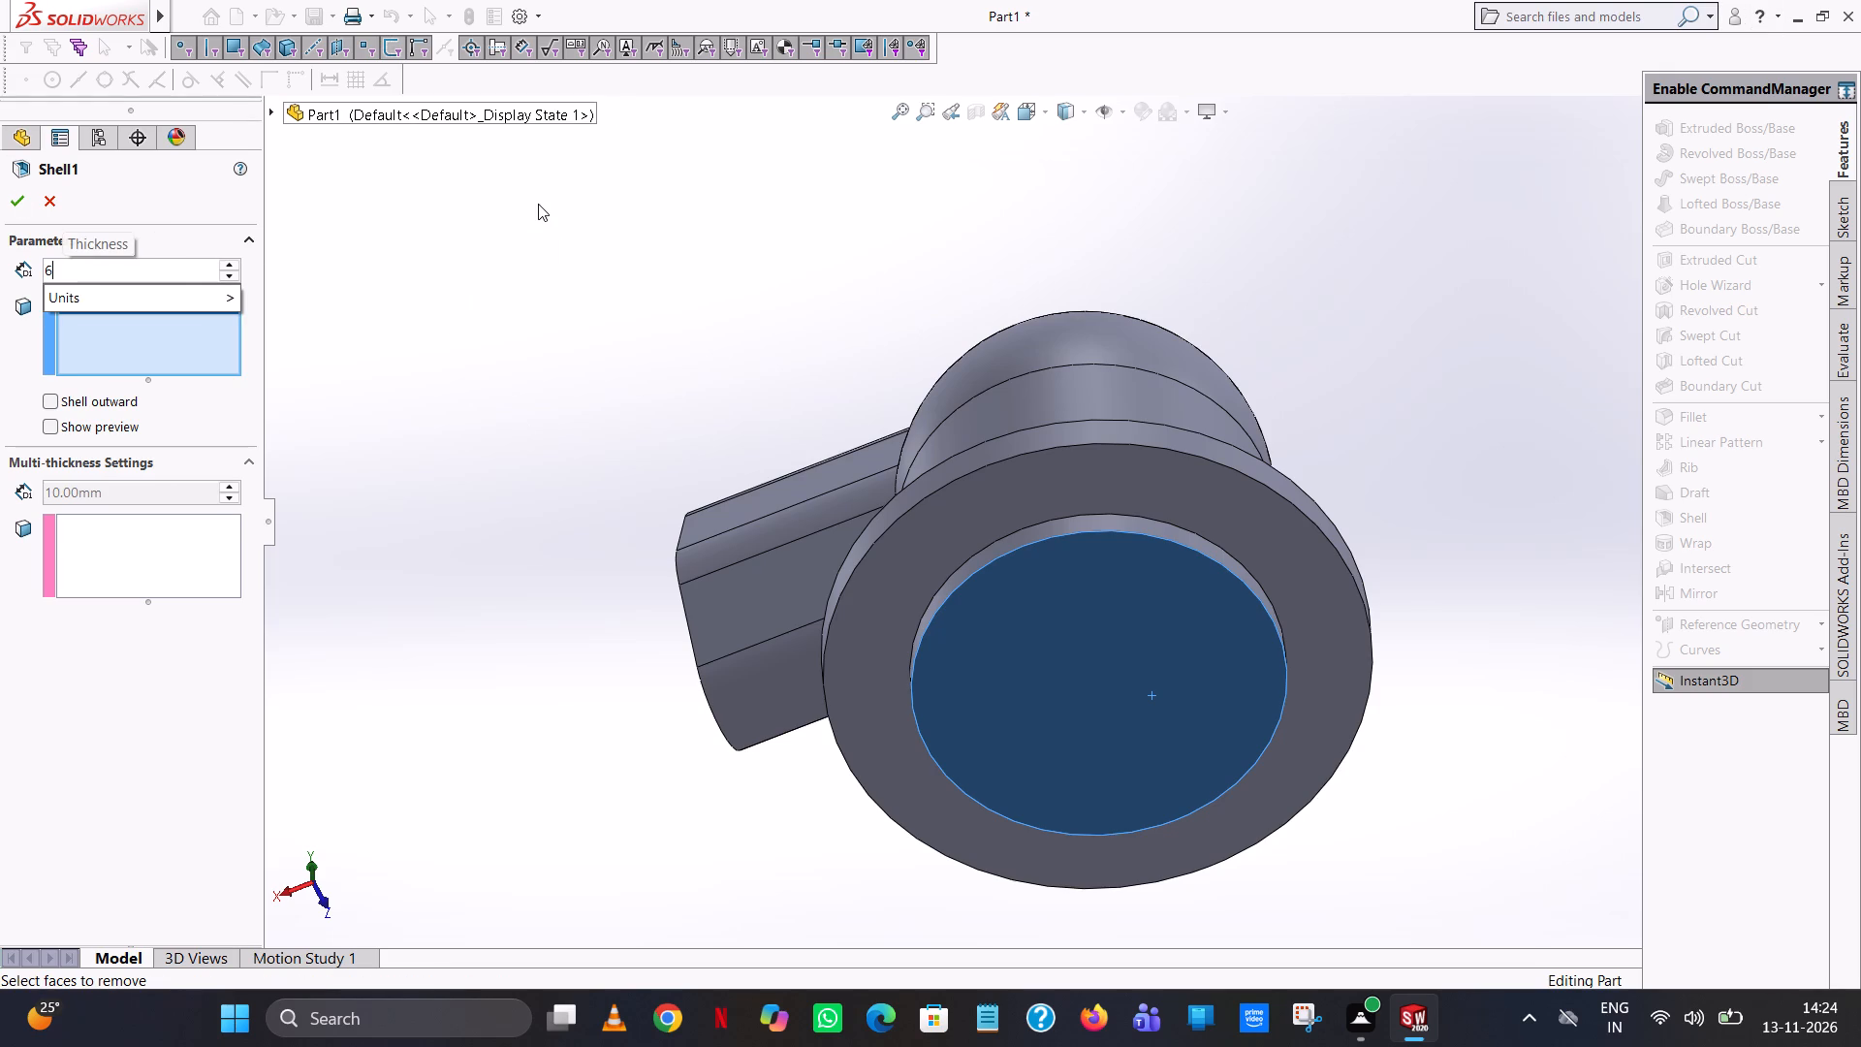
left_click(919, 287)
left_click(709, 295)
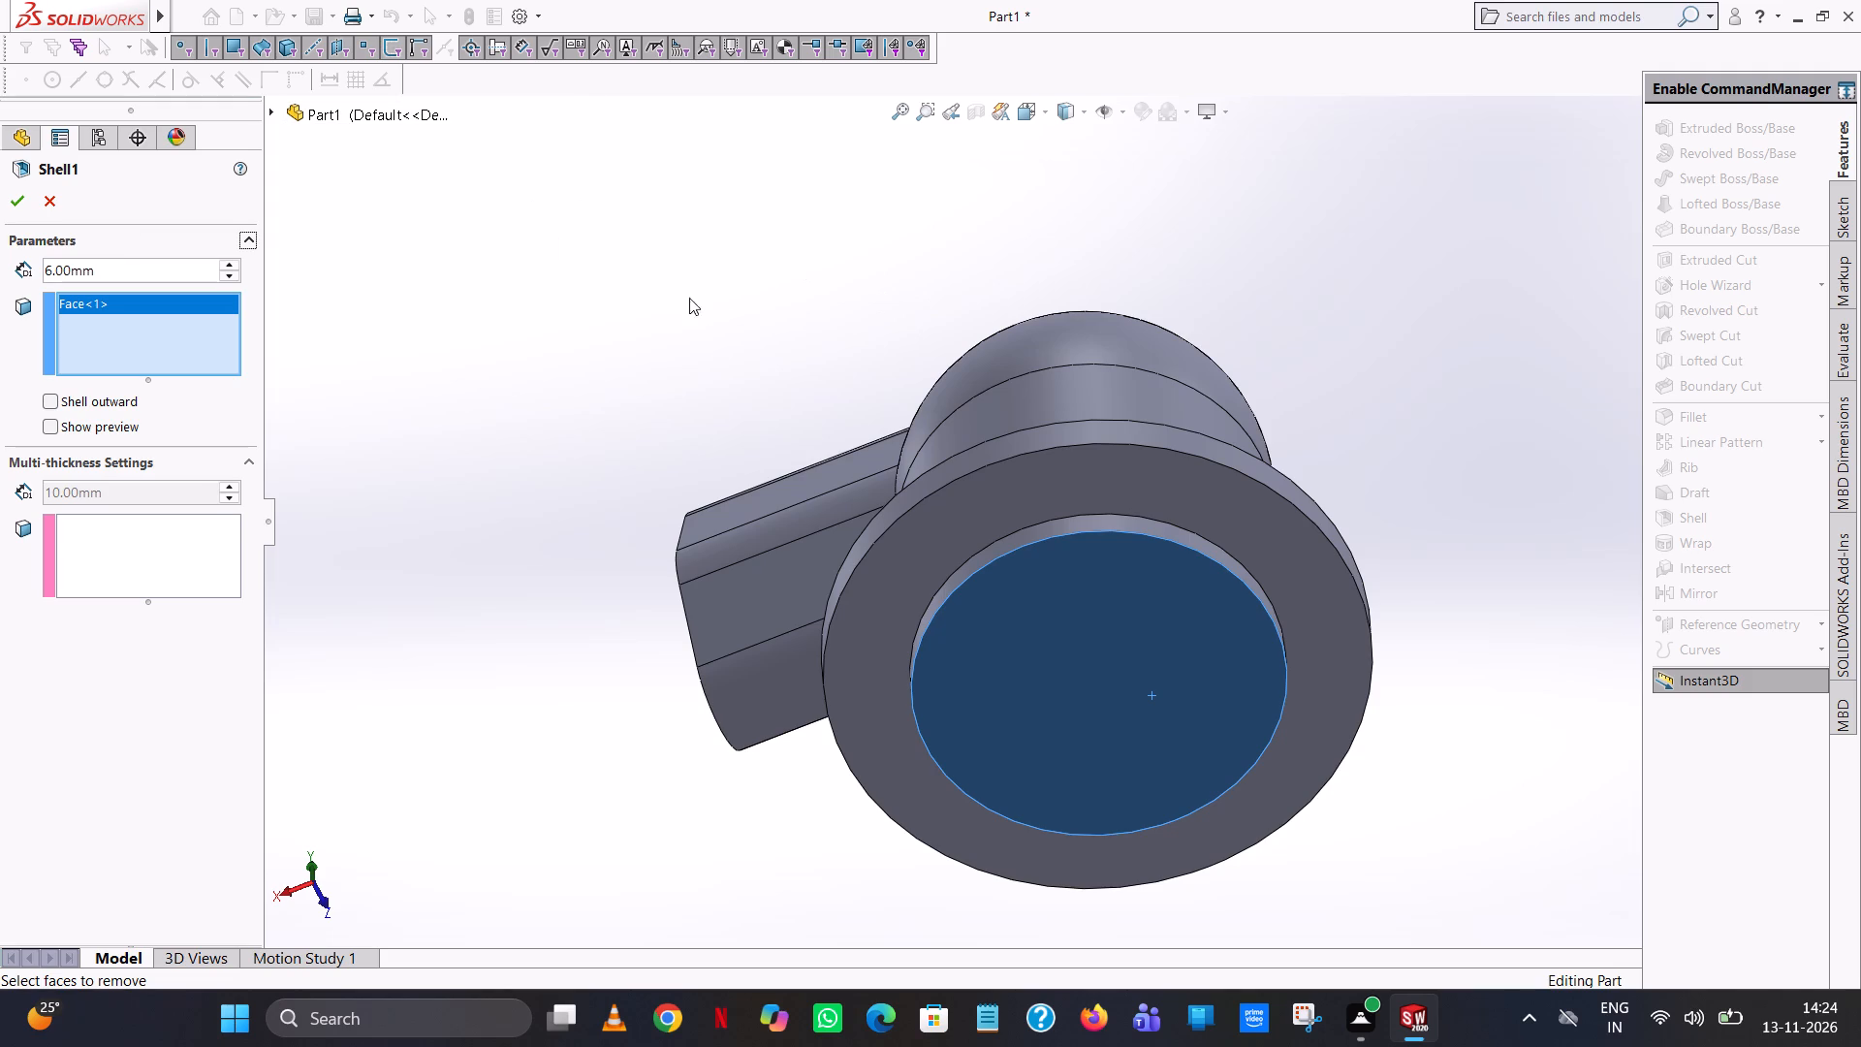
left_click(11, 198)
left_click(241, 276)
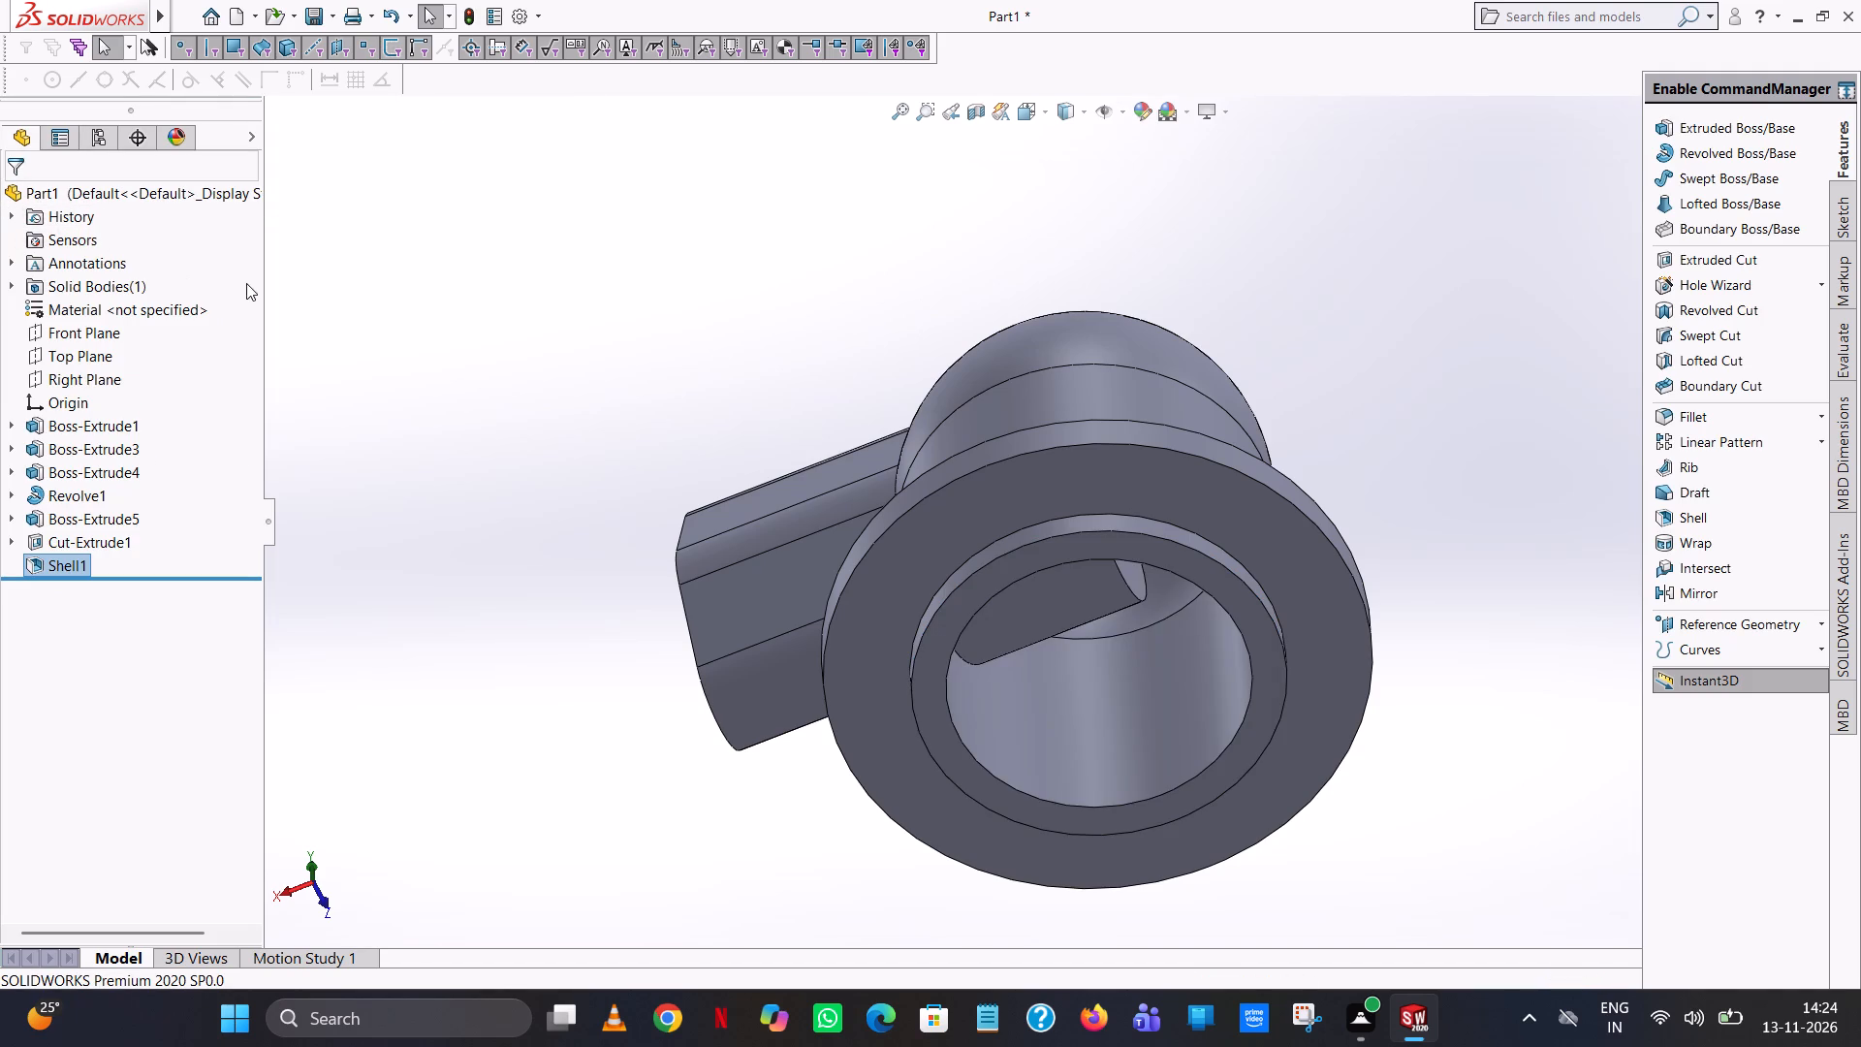
Examine the hollowed interior through the open base, where the flange boss and its holes meet the cavity.
middle_click_drag(1033, 624, 1030, 508)
scroll(1030, 508, "down", 1)
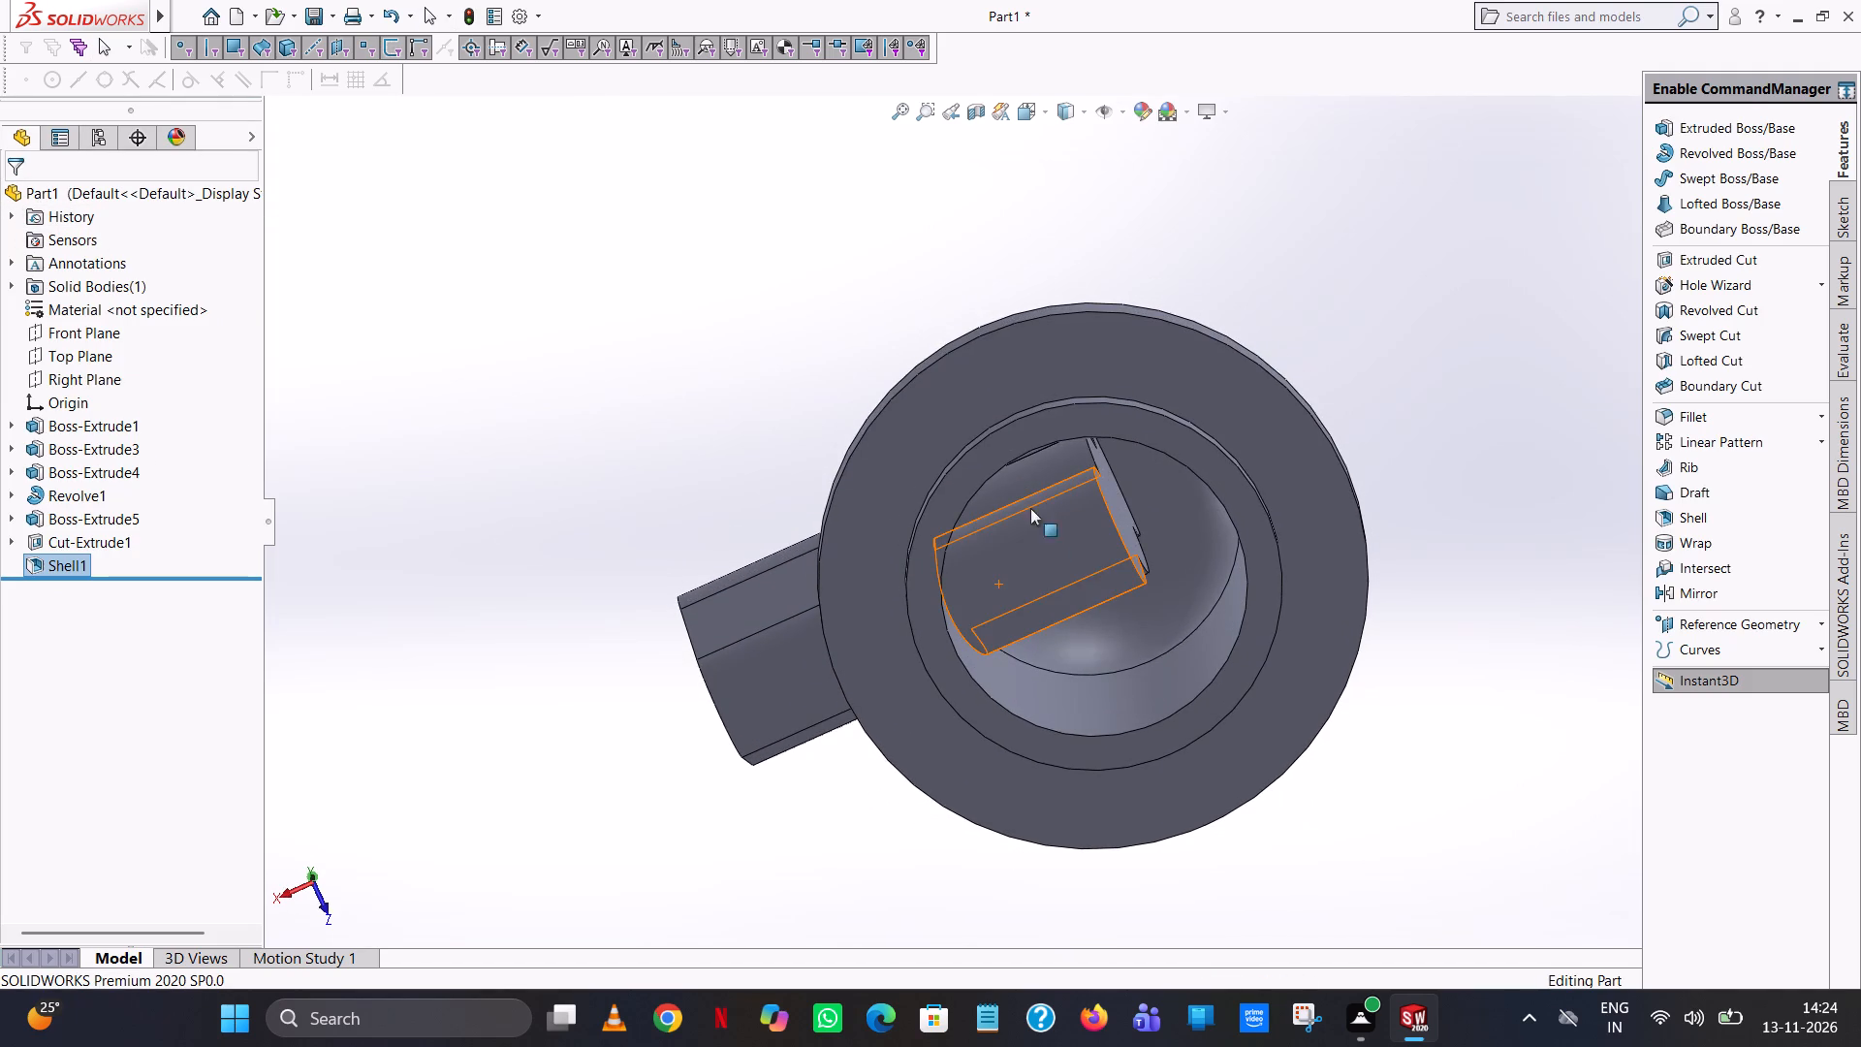
scroll(1169, 553, "down", 10)
scroll(1169, 553, "up", 7)
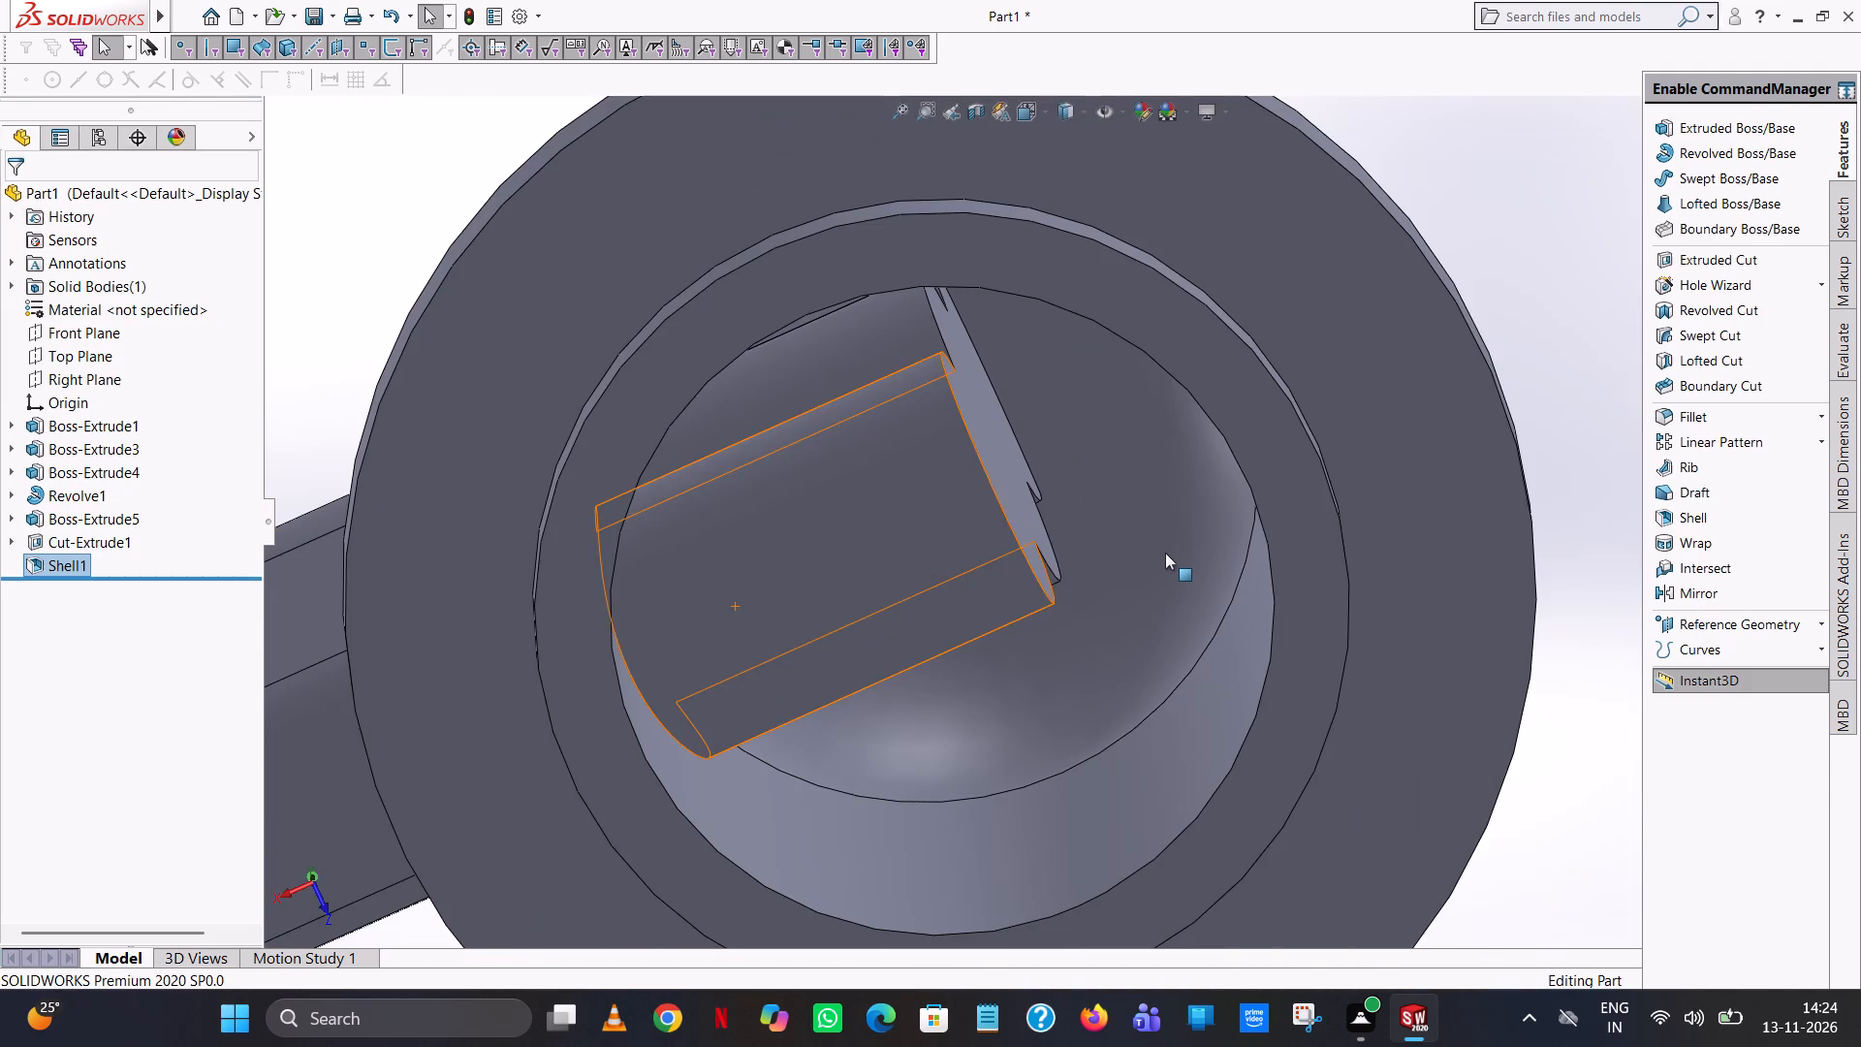
middle_click_drag(949, 370, 918, 333)
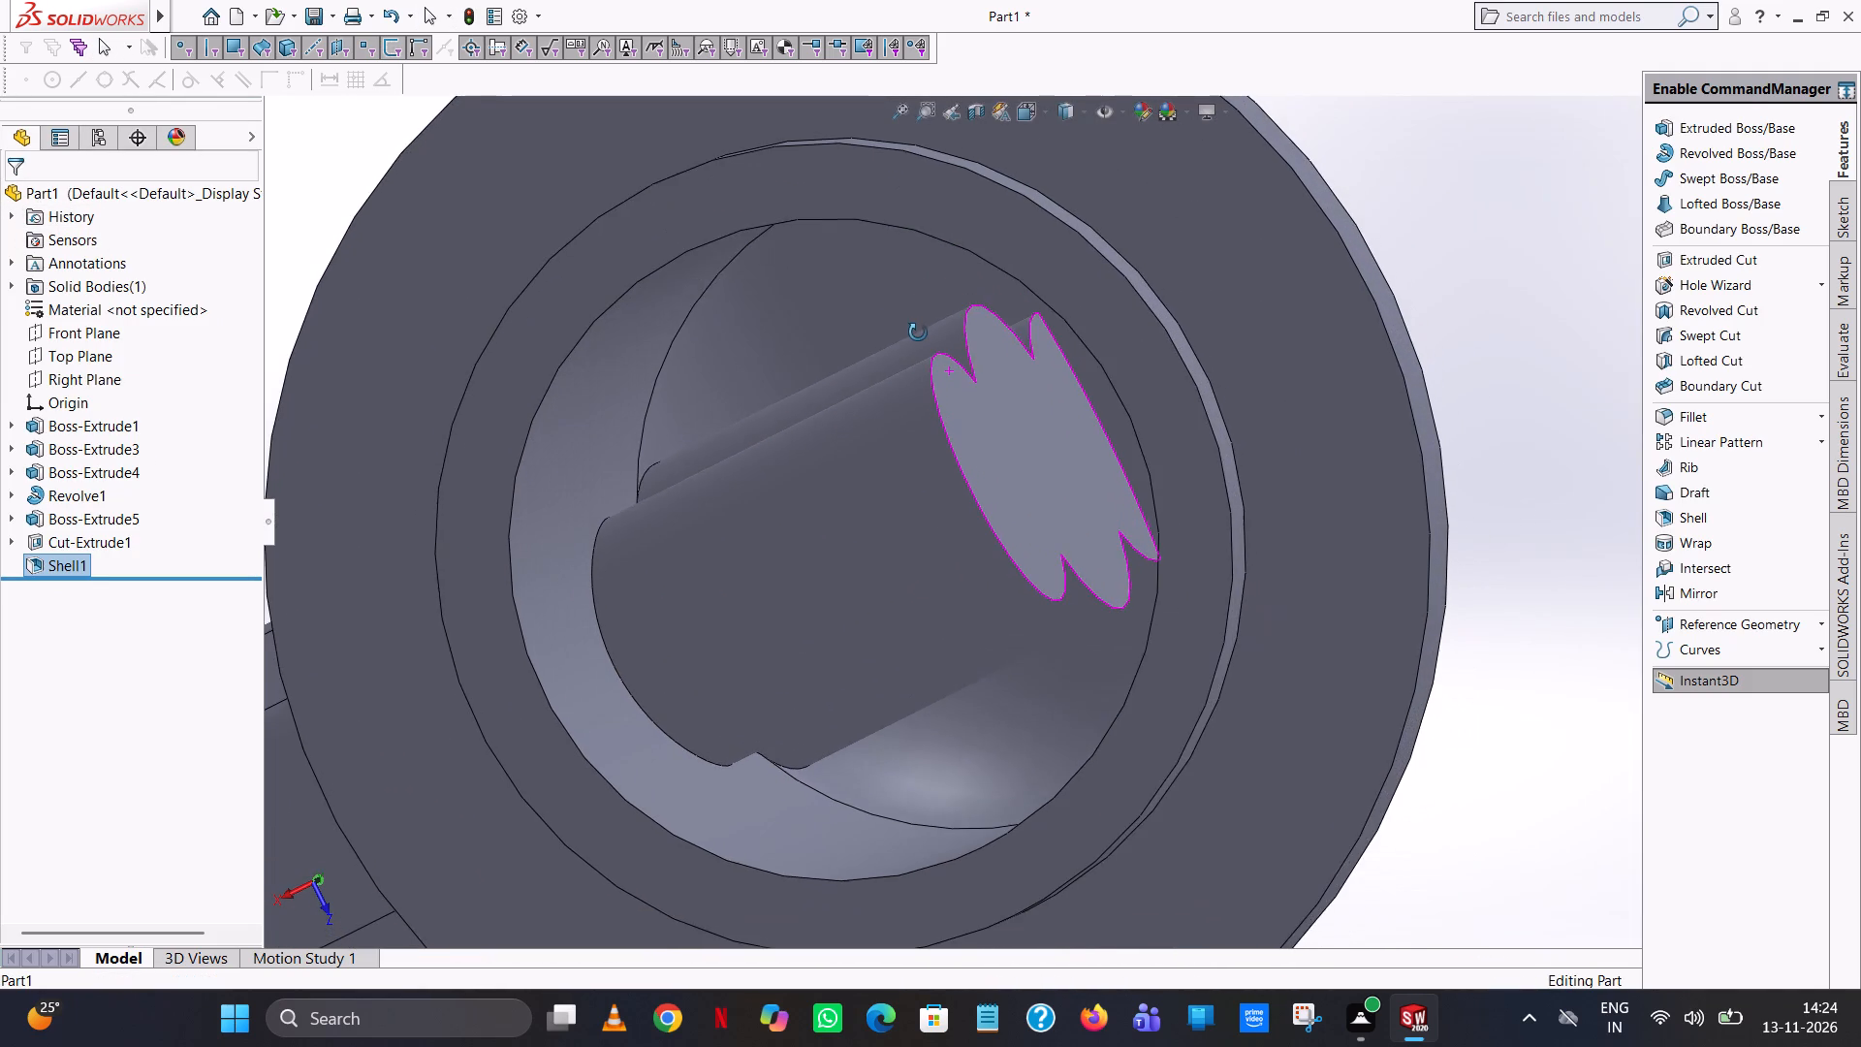
middle_click_drag(918, 333, 918, 375)
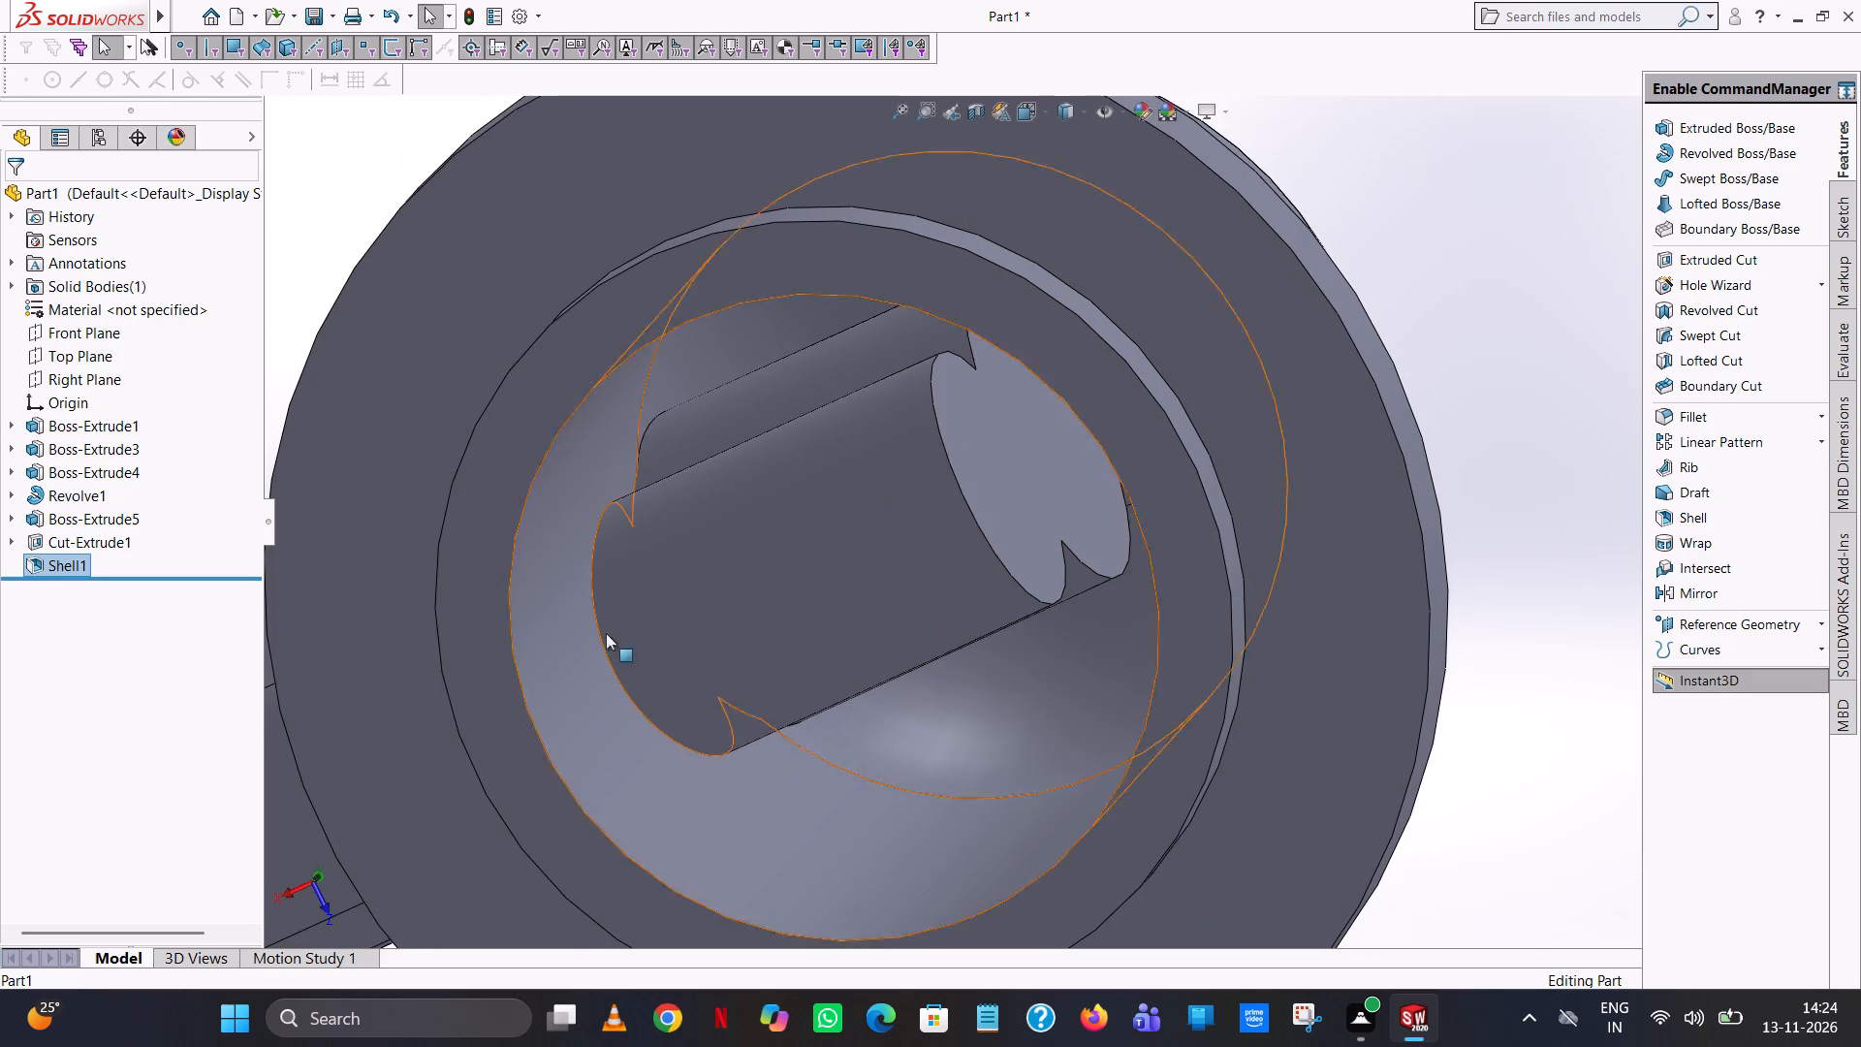
scroll(688, 608, "up", 3)
middle_click_drag(688, 608, 699, 626)
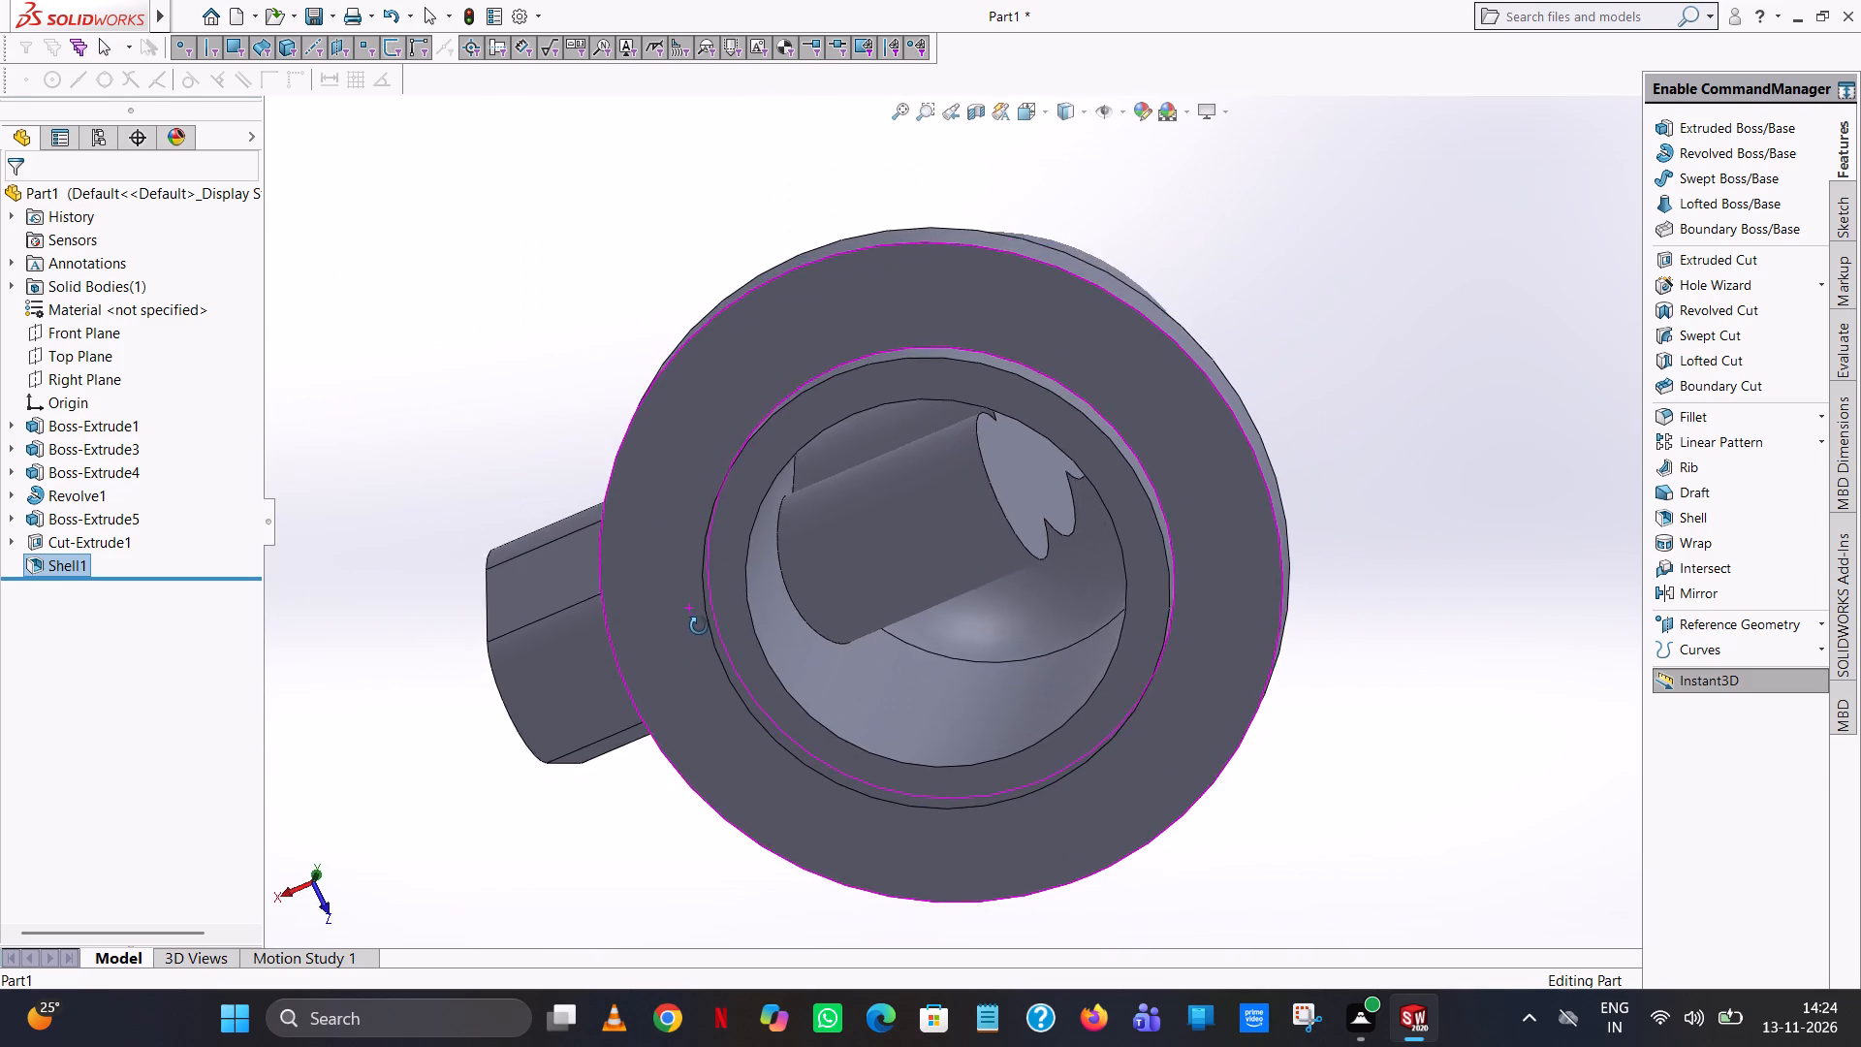
middle_click_drag(699, 626, 708, 554)
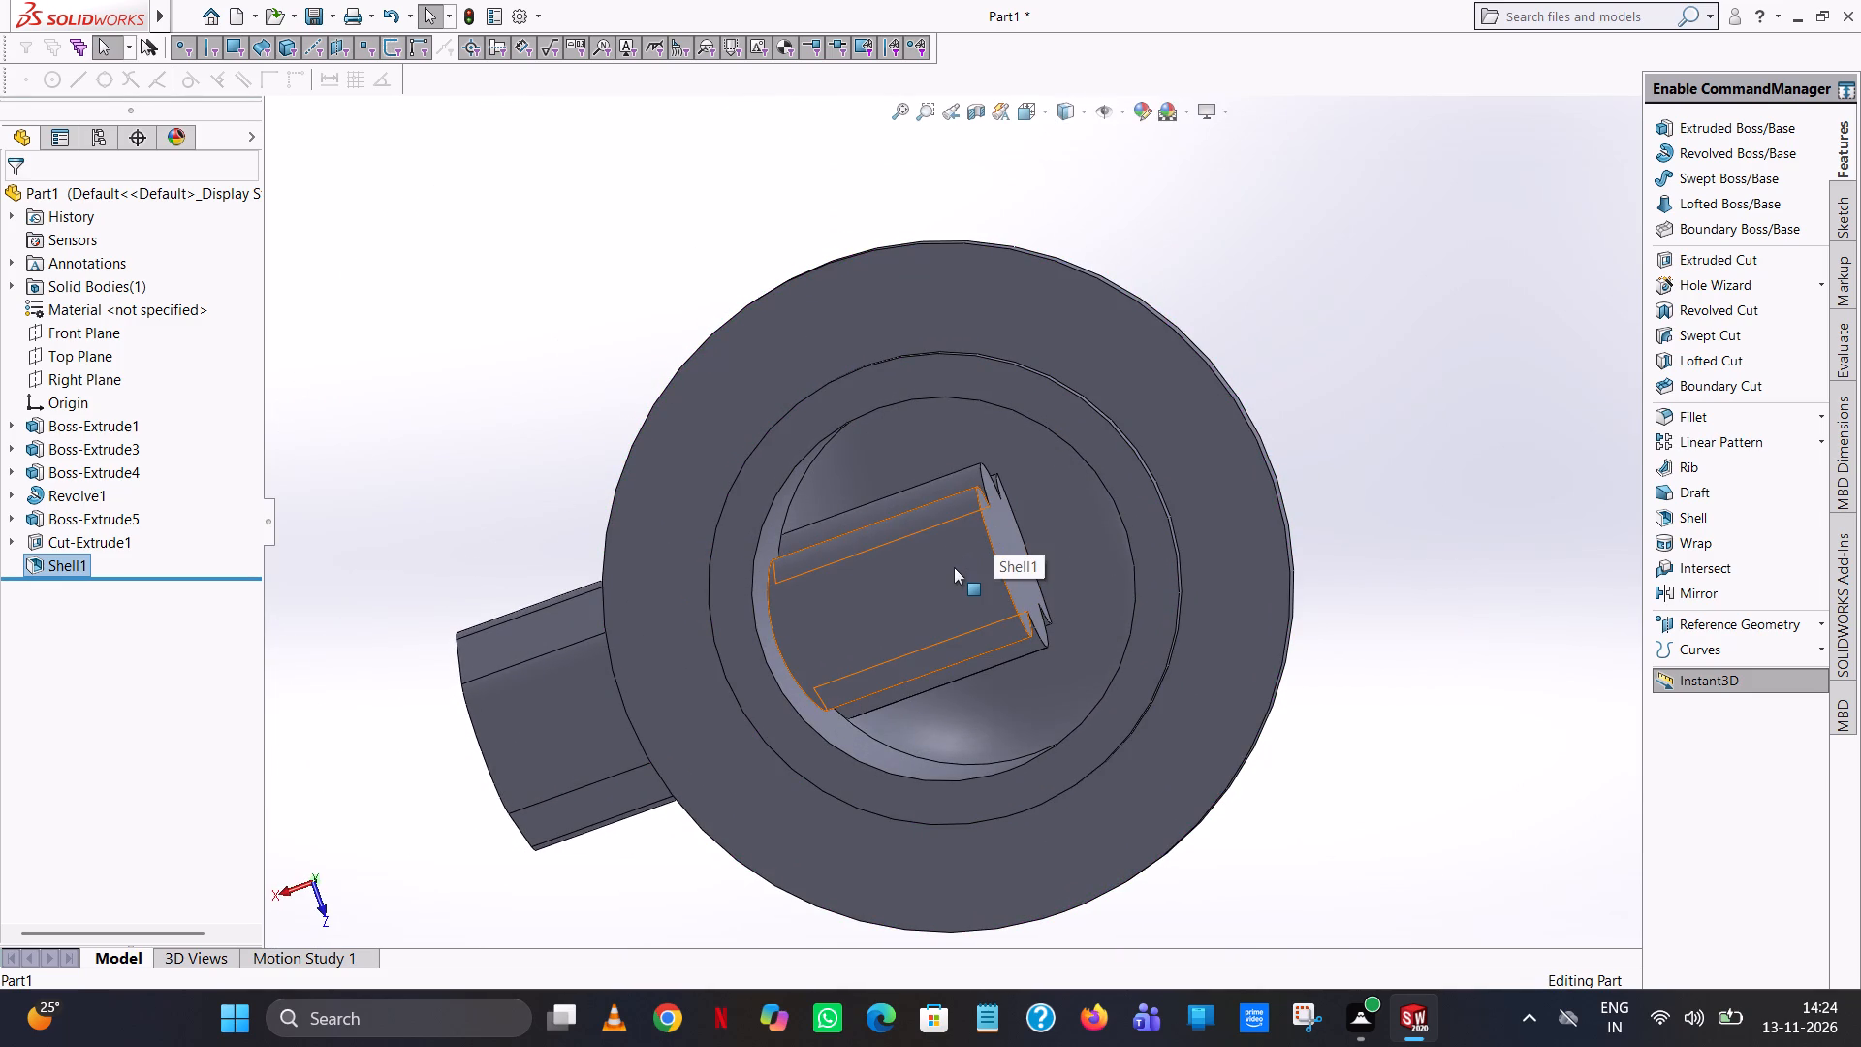
scroll(954, 567, "down", 5)
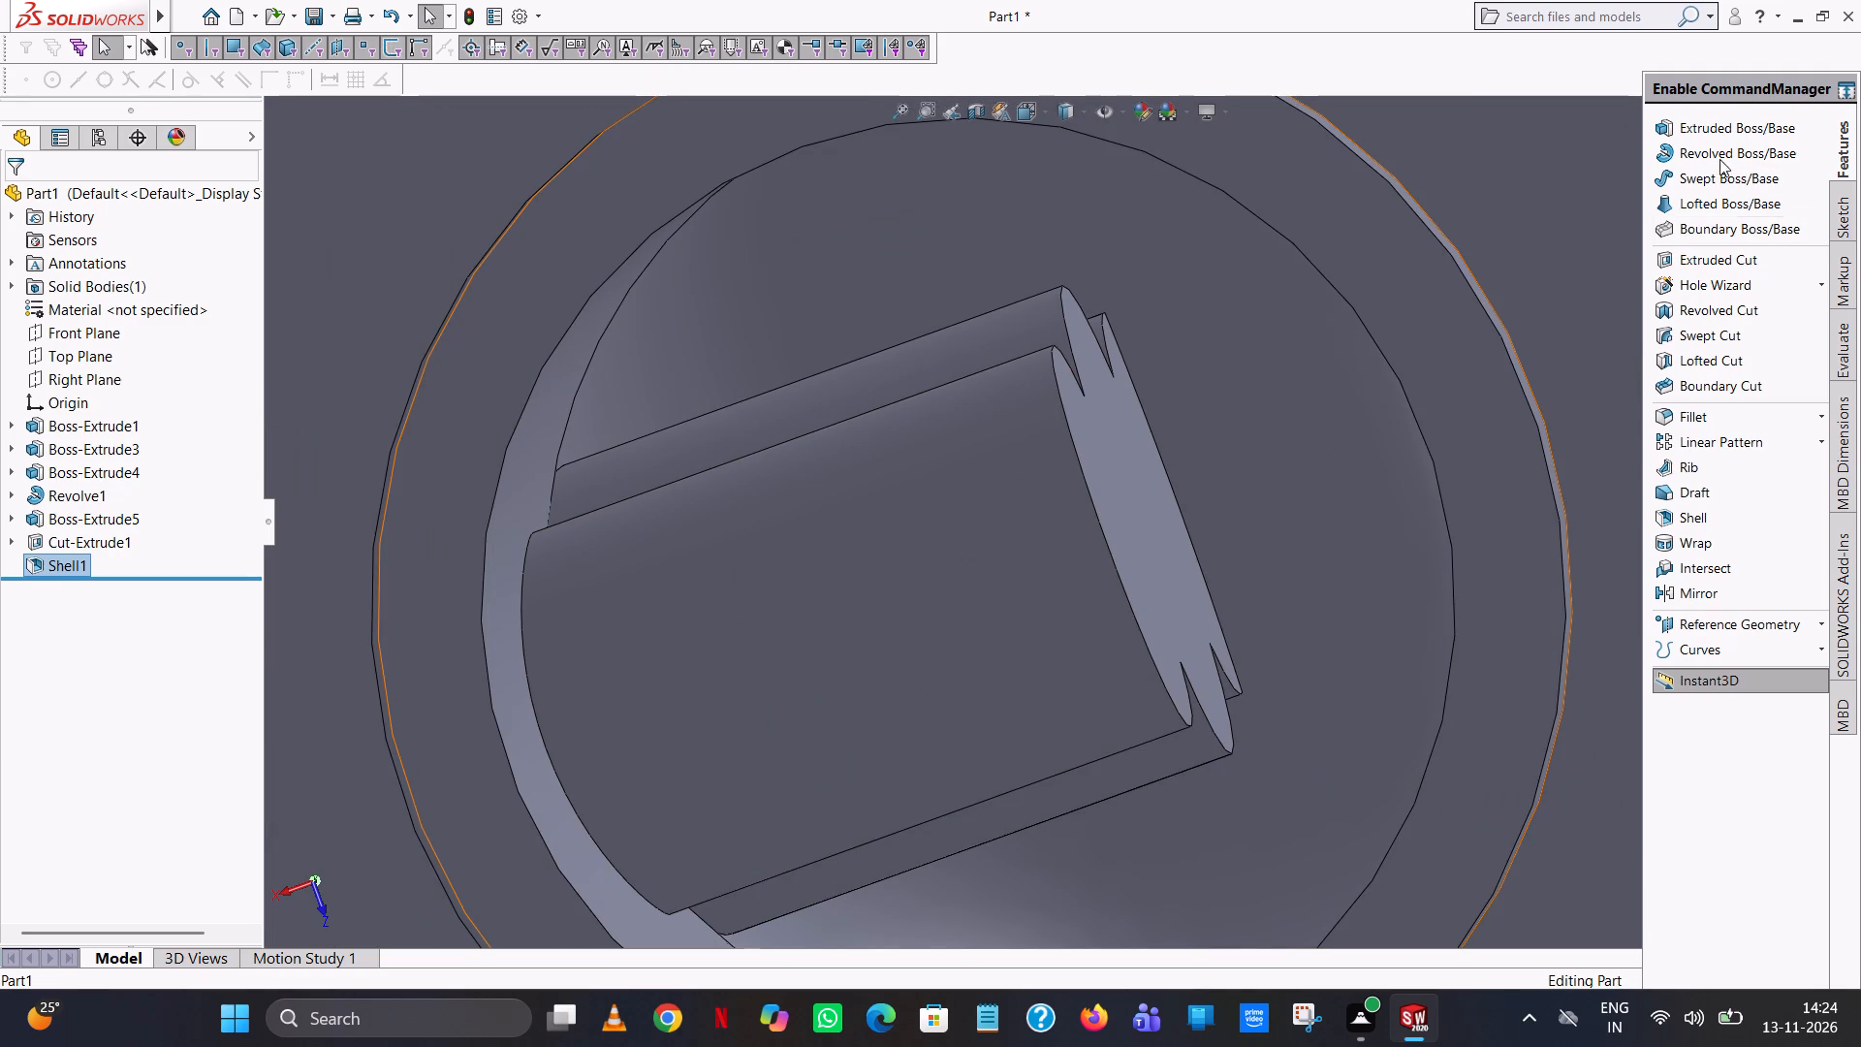
scroll(954, 513, "up", 6)
middle_click(961, 508)
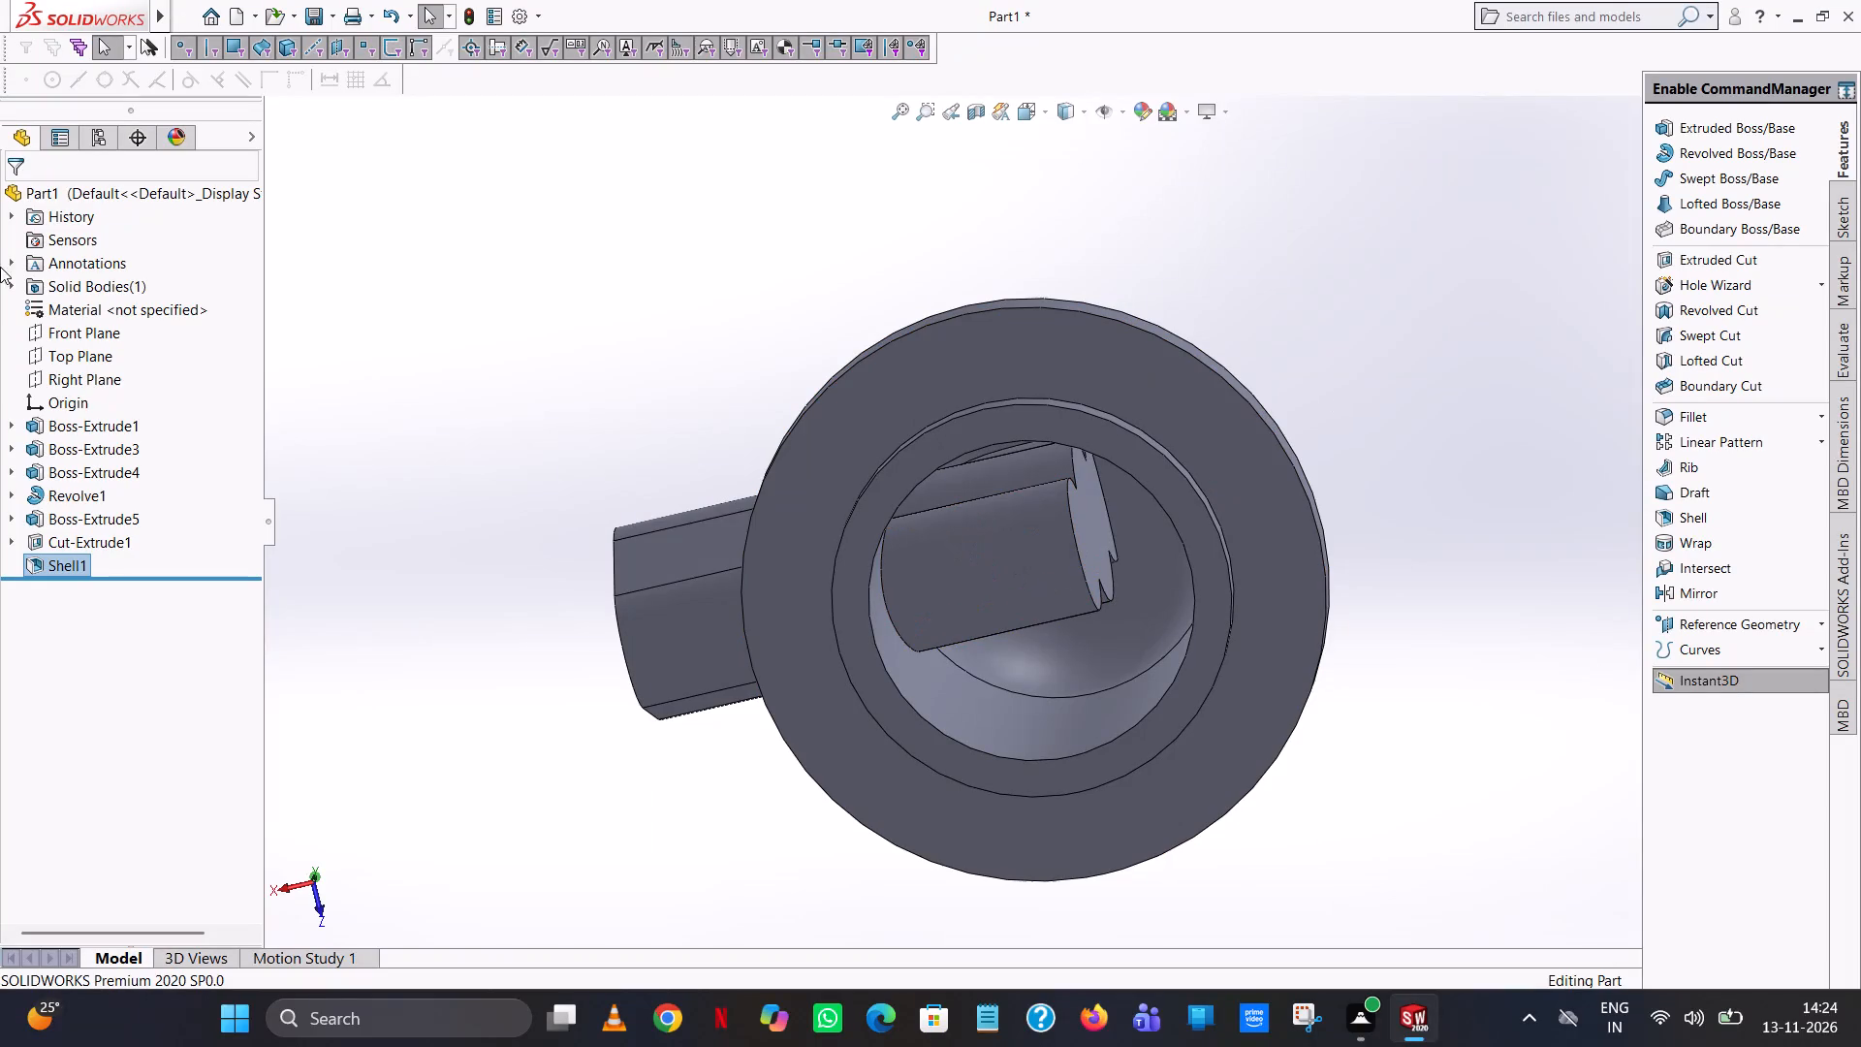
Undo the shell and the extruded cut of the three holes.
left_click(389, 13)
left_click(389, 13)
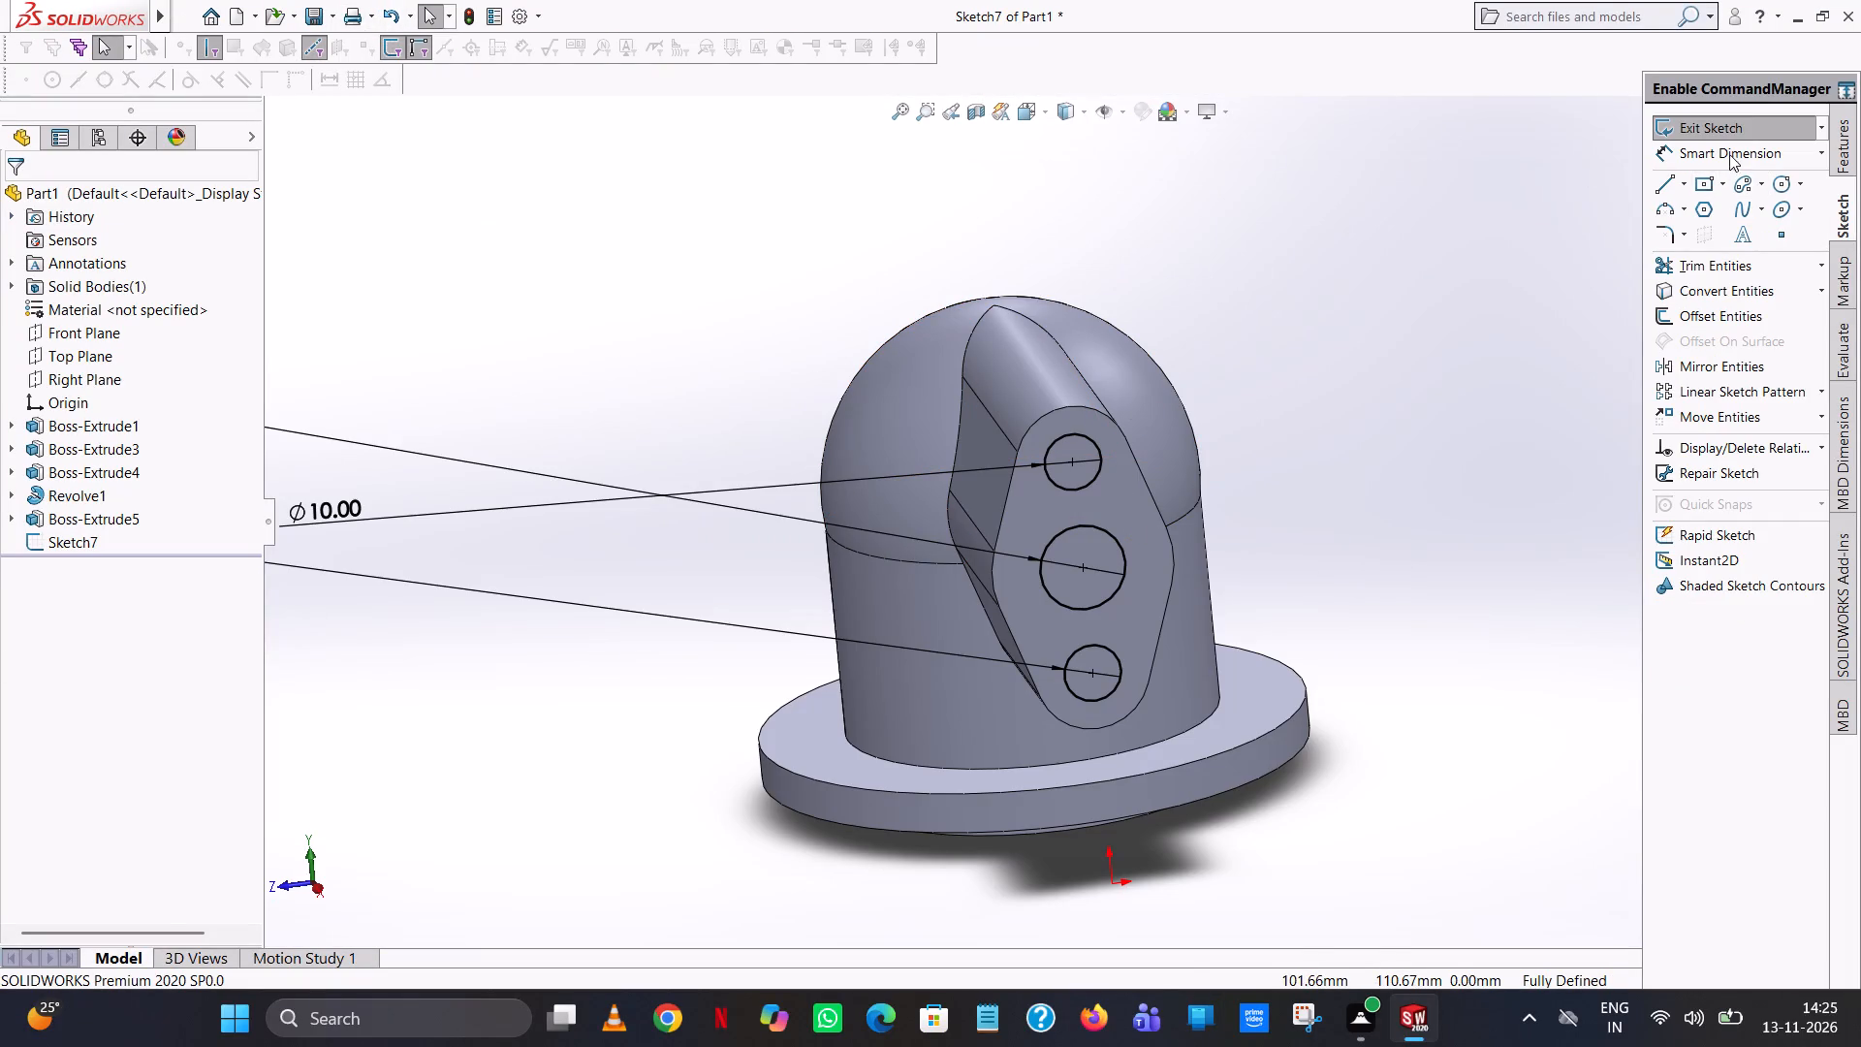
Exit the three-circle sketch on the flange end face without making a cut from it.
left_click(1726, 129)
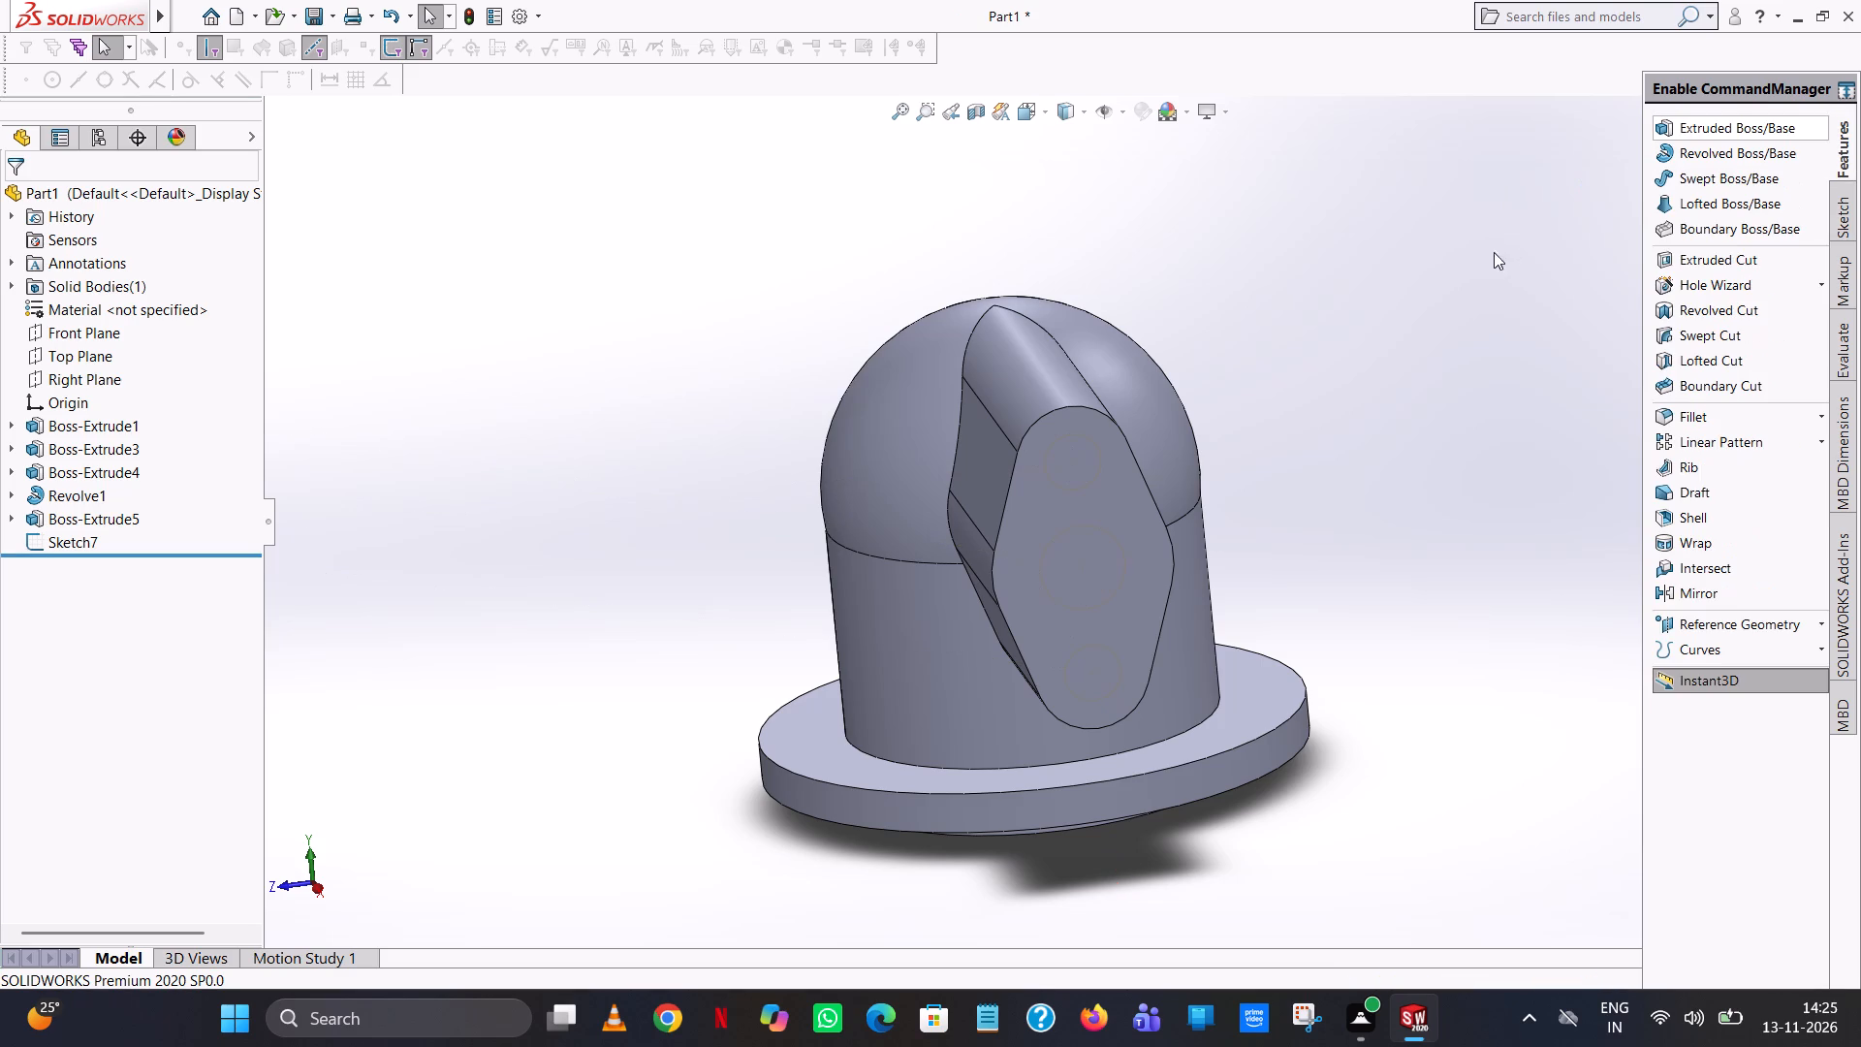
left_click(1229, 284)
scroll(1371, 371, "up", 1)
middle_click_drag(1365, 374, 1100, 238)
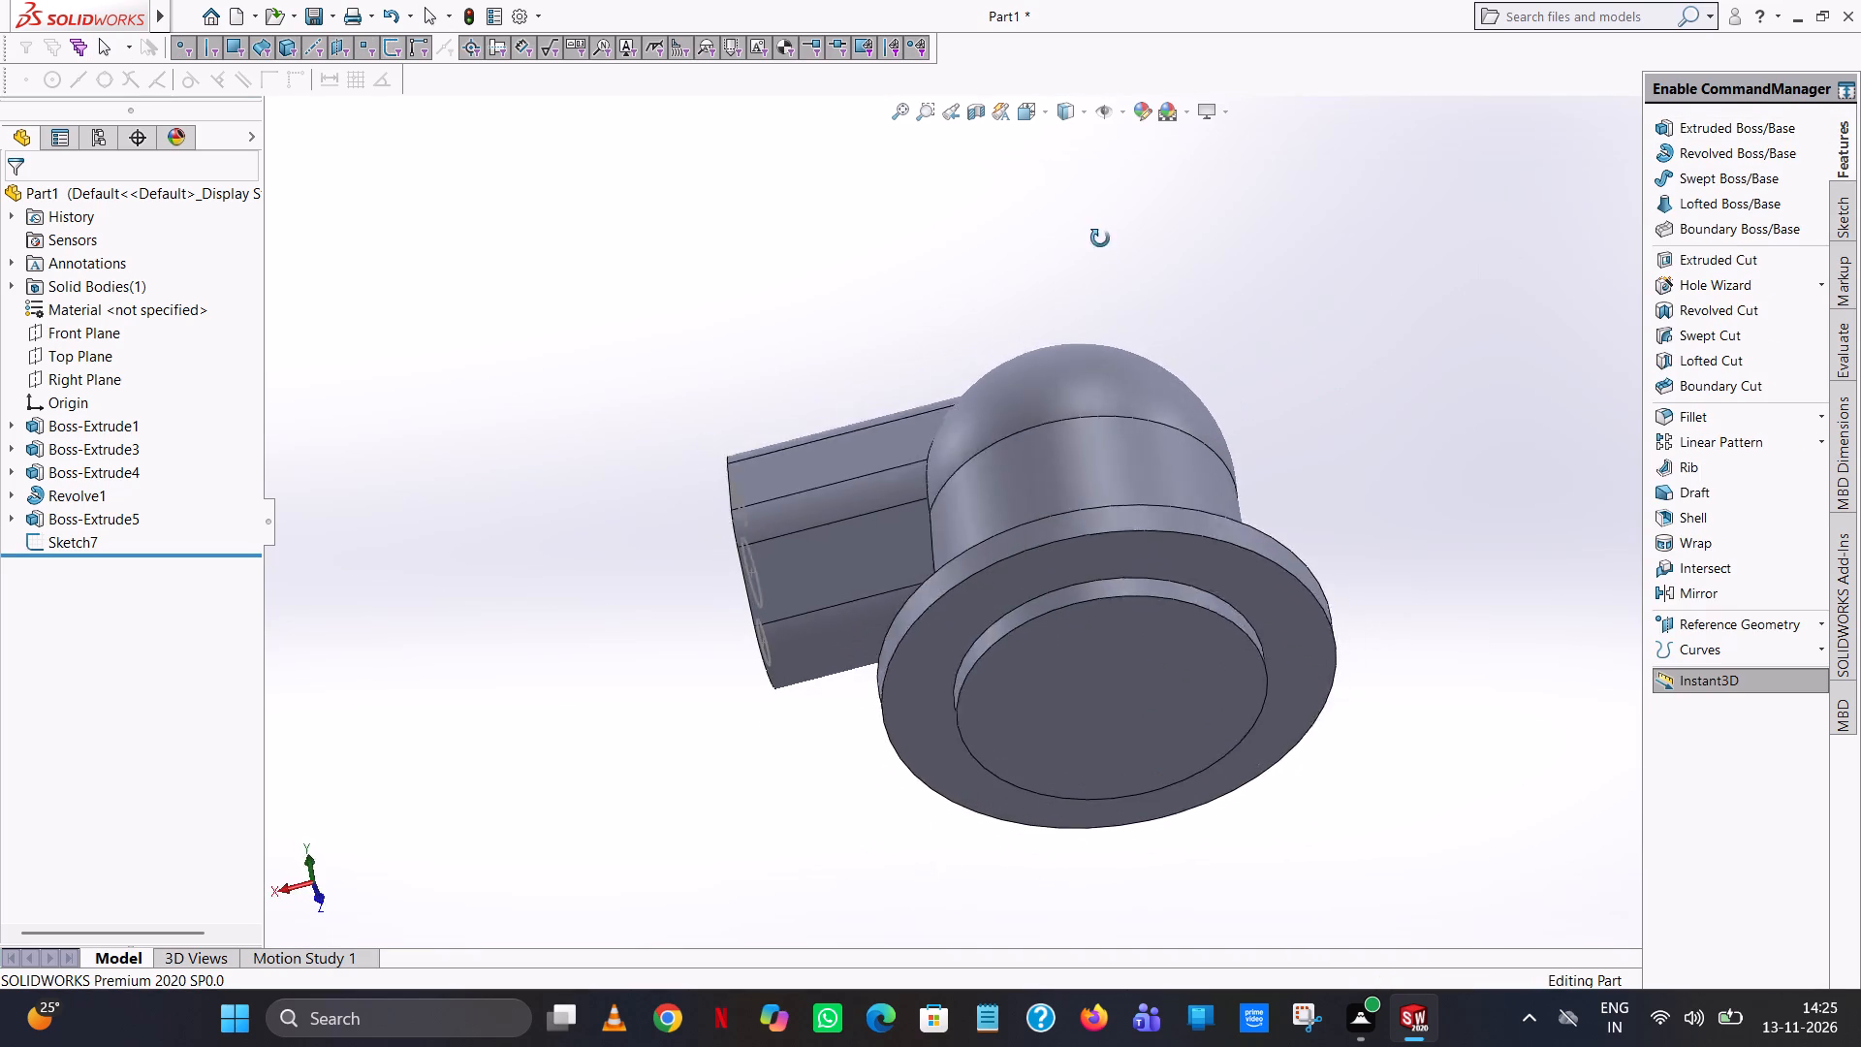
Shell the body to a 6 mm wall thickness, removing the round bottom face of the base.
middle_click_drag(1100, 238, 1088, 184)
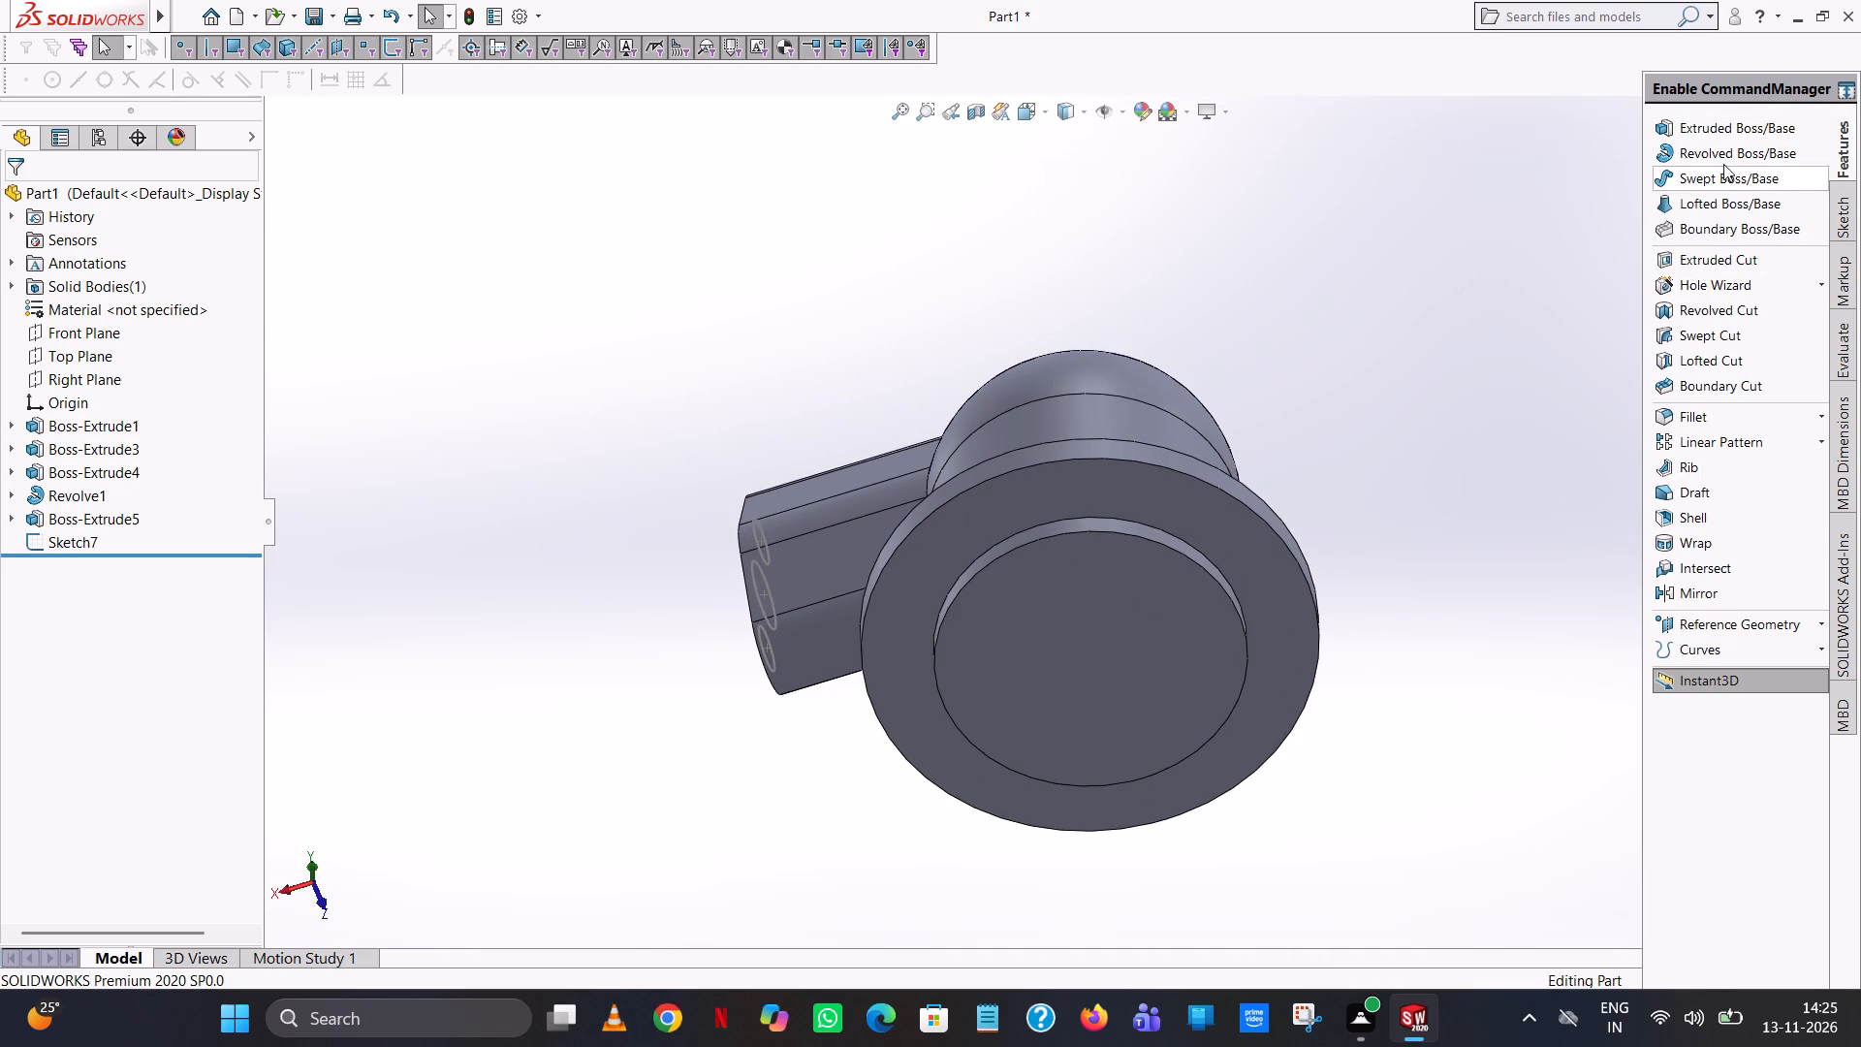
left_click(1730, 514)
left_click(1166, 653)
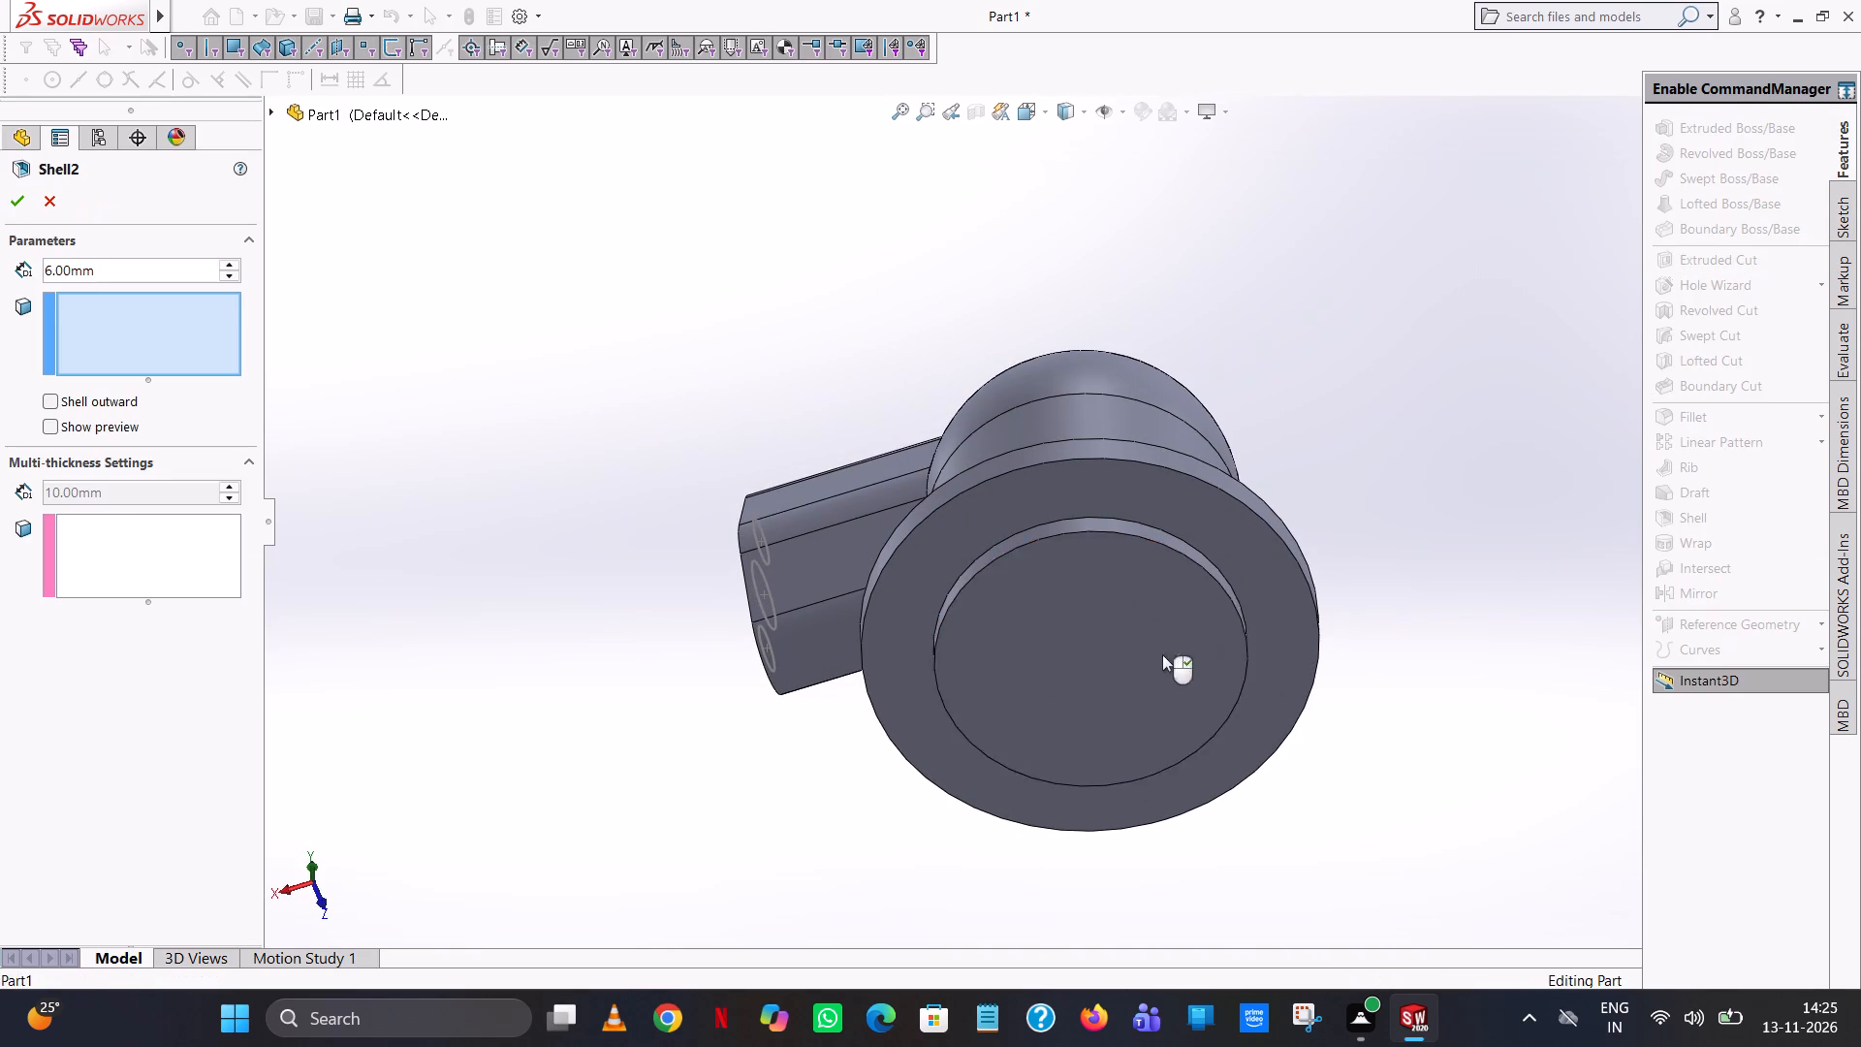
left_click(0, 201)
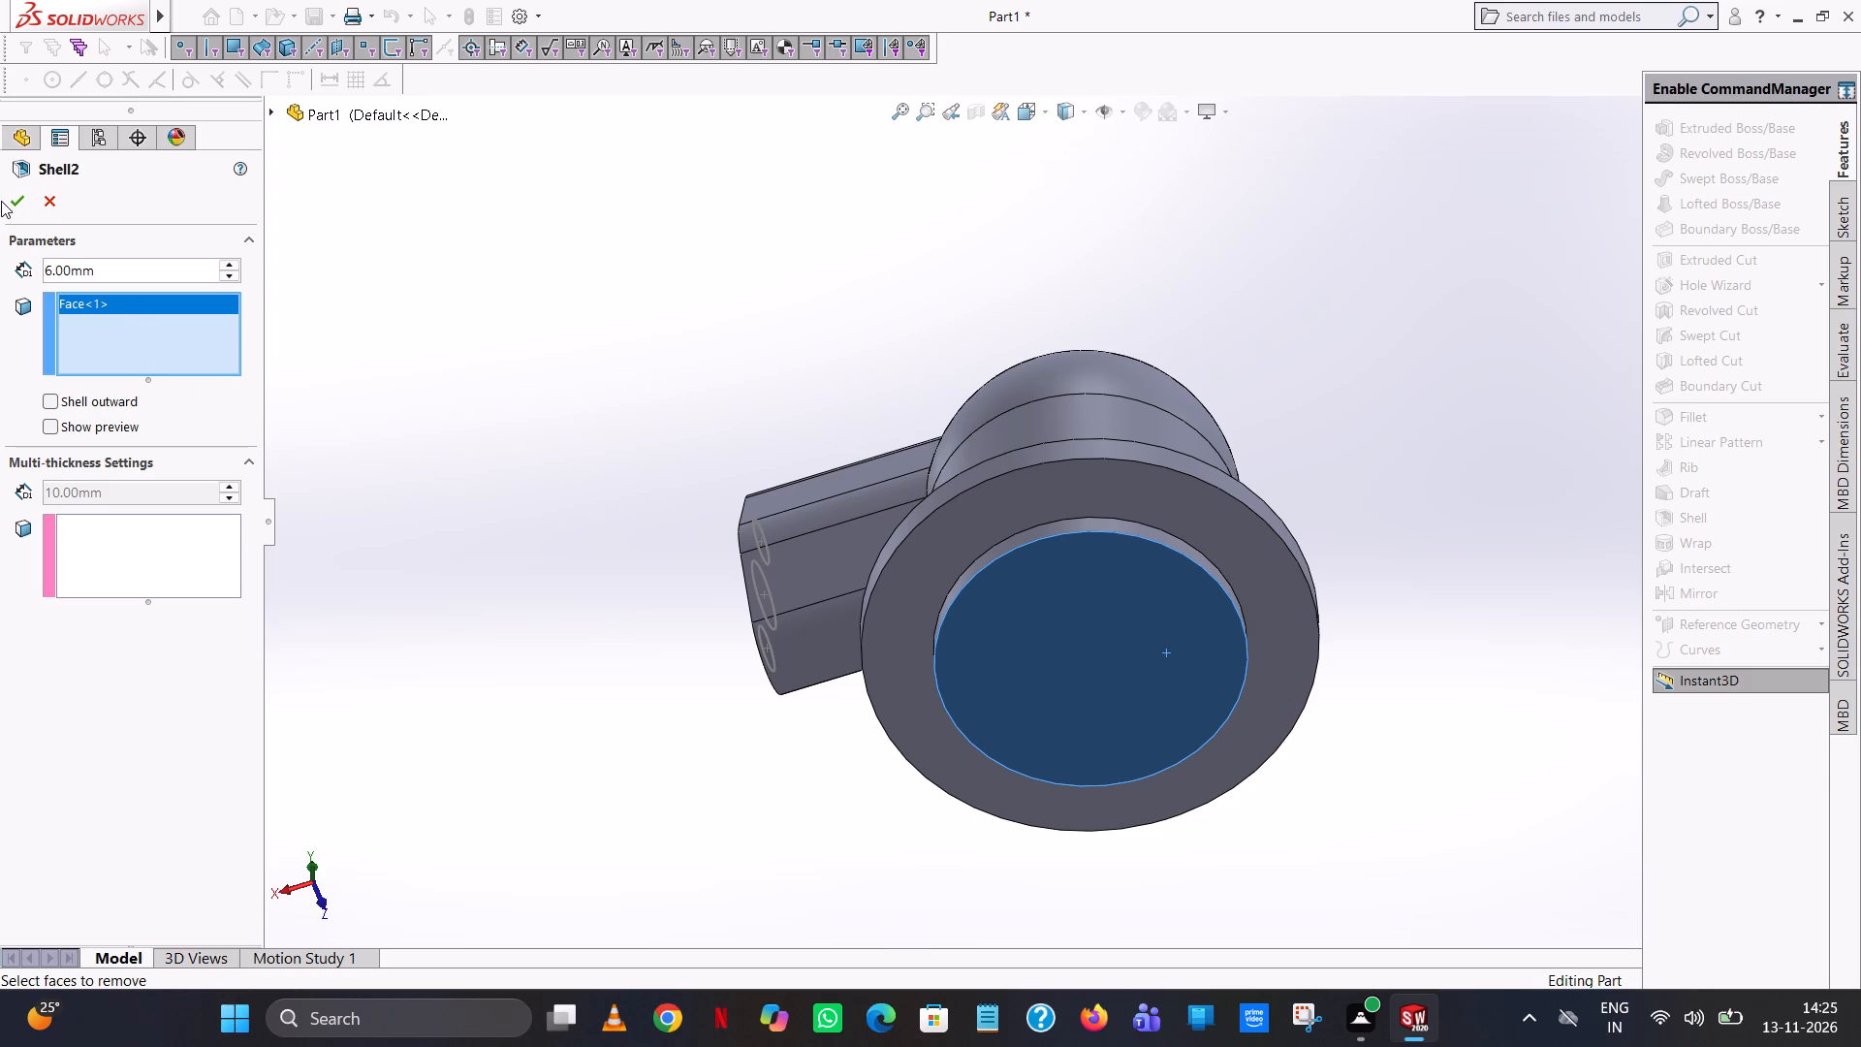
left_click(3, 201)
left_click(789, 125)
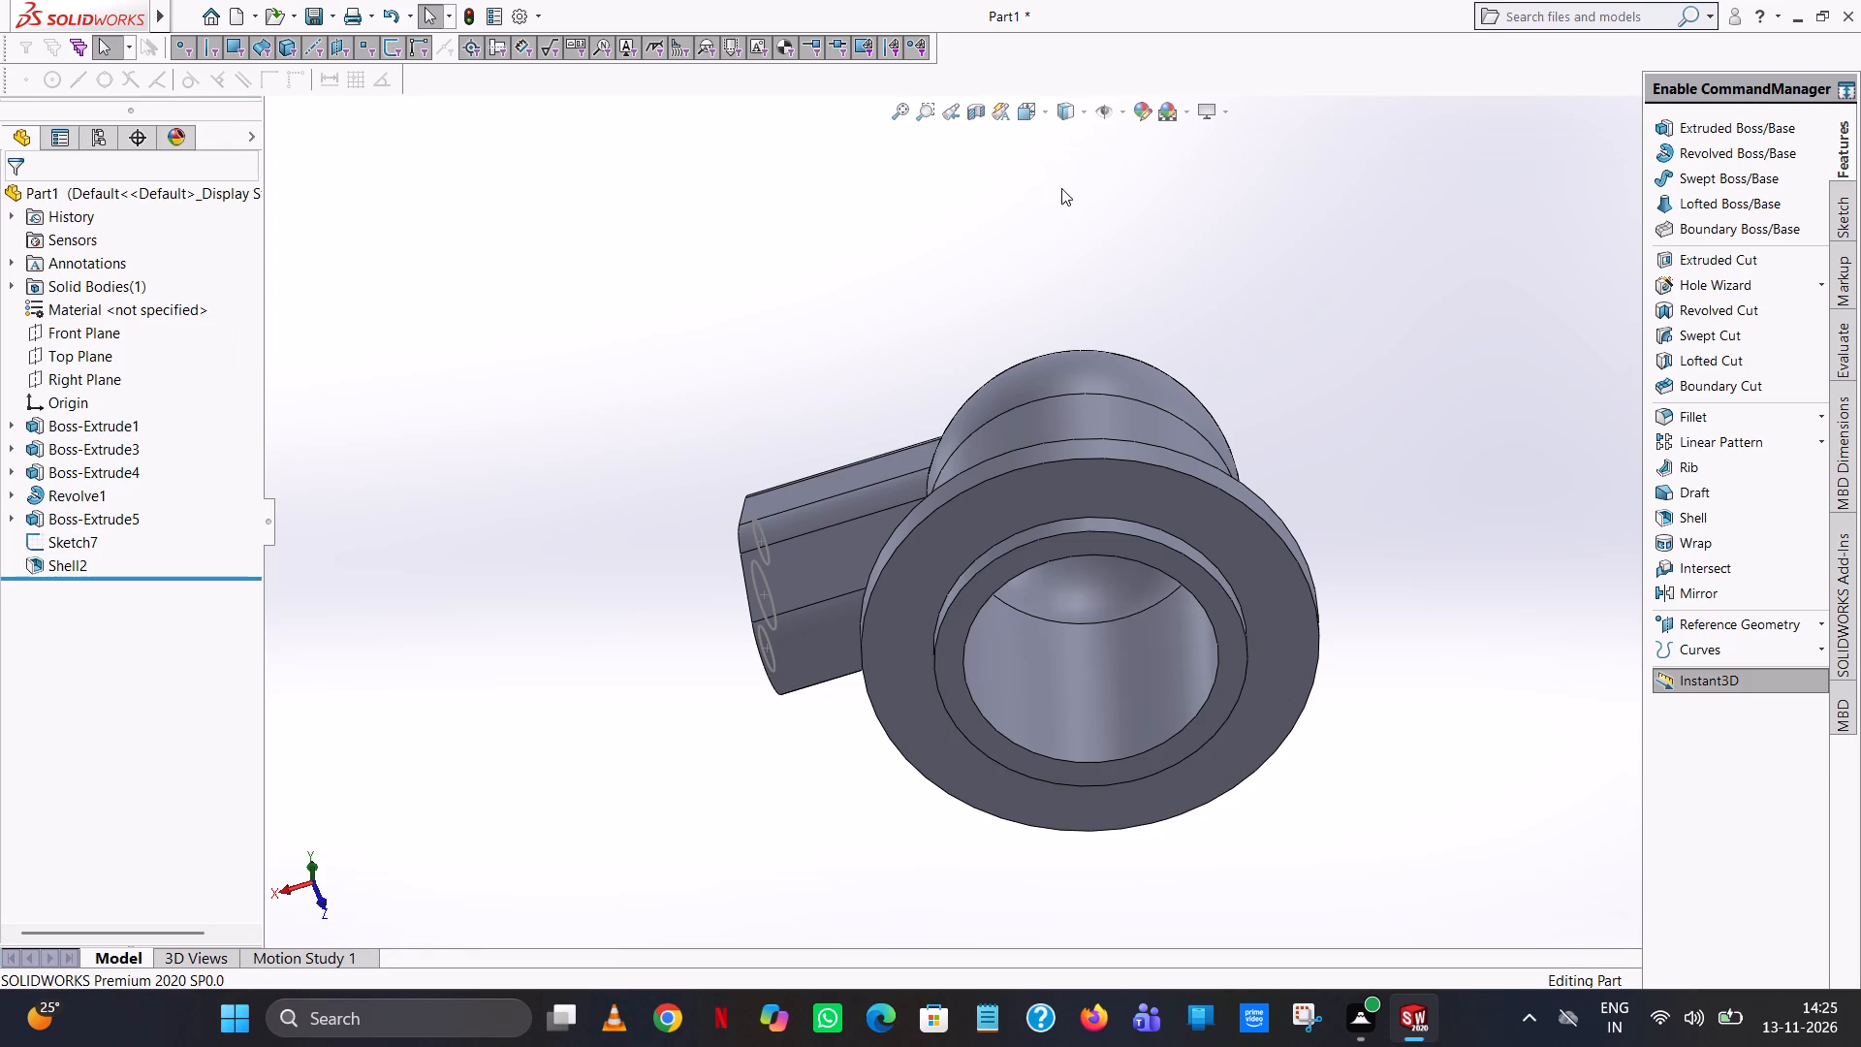
Reopen the three-circle sketch on the flange end face and cut its circles blind 70 mm into the body.
middle_click_drag(1070, 198, 1303, 246)
scroll(1269, 270, "up", 1)
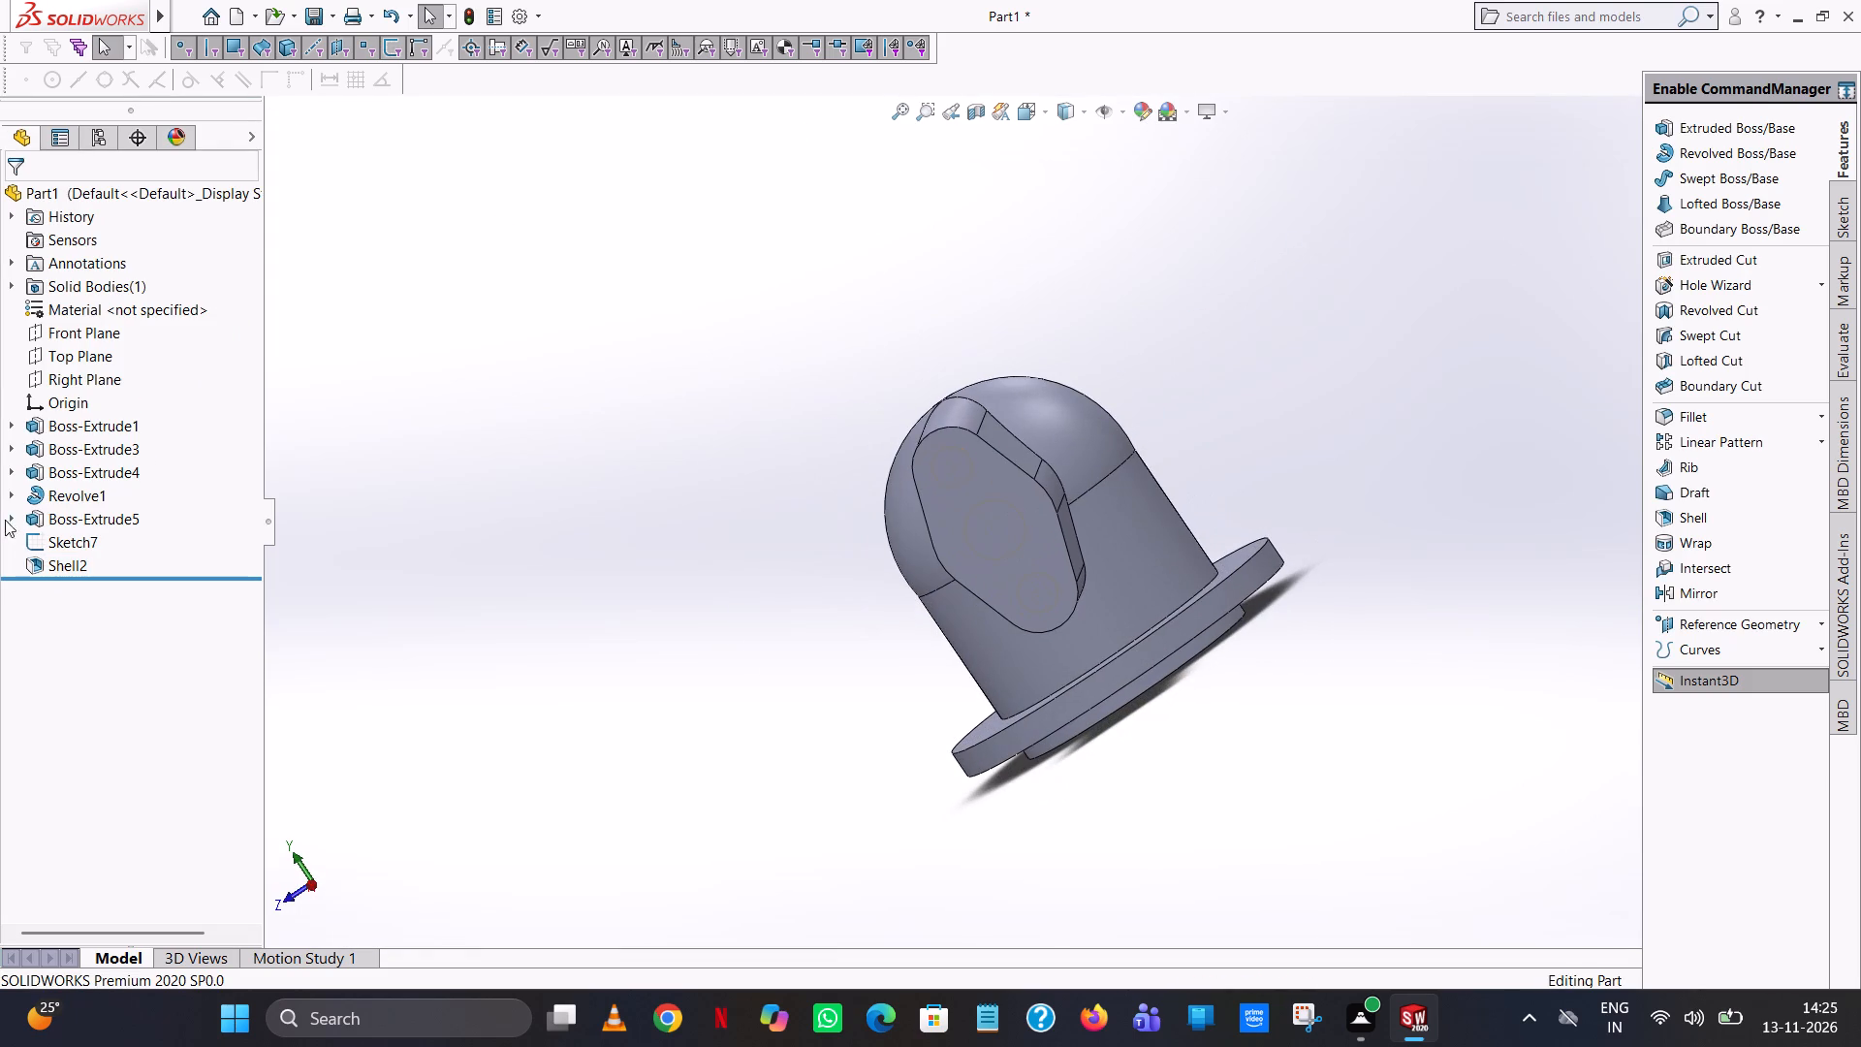
left_click(51, 548)
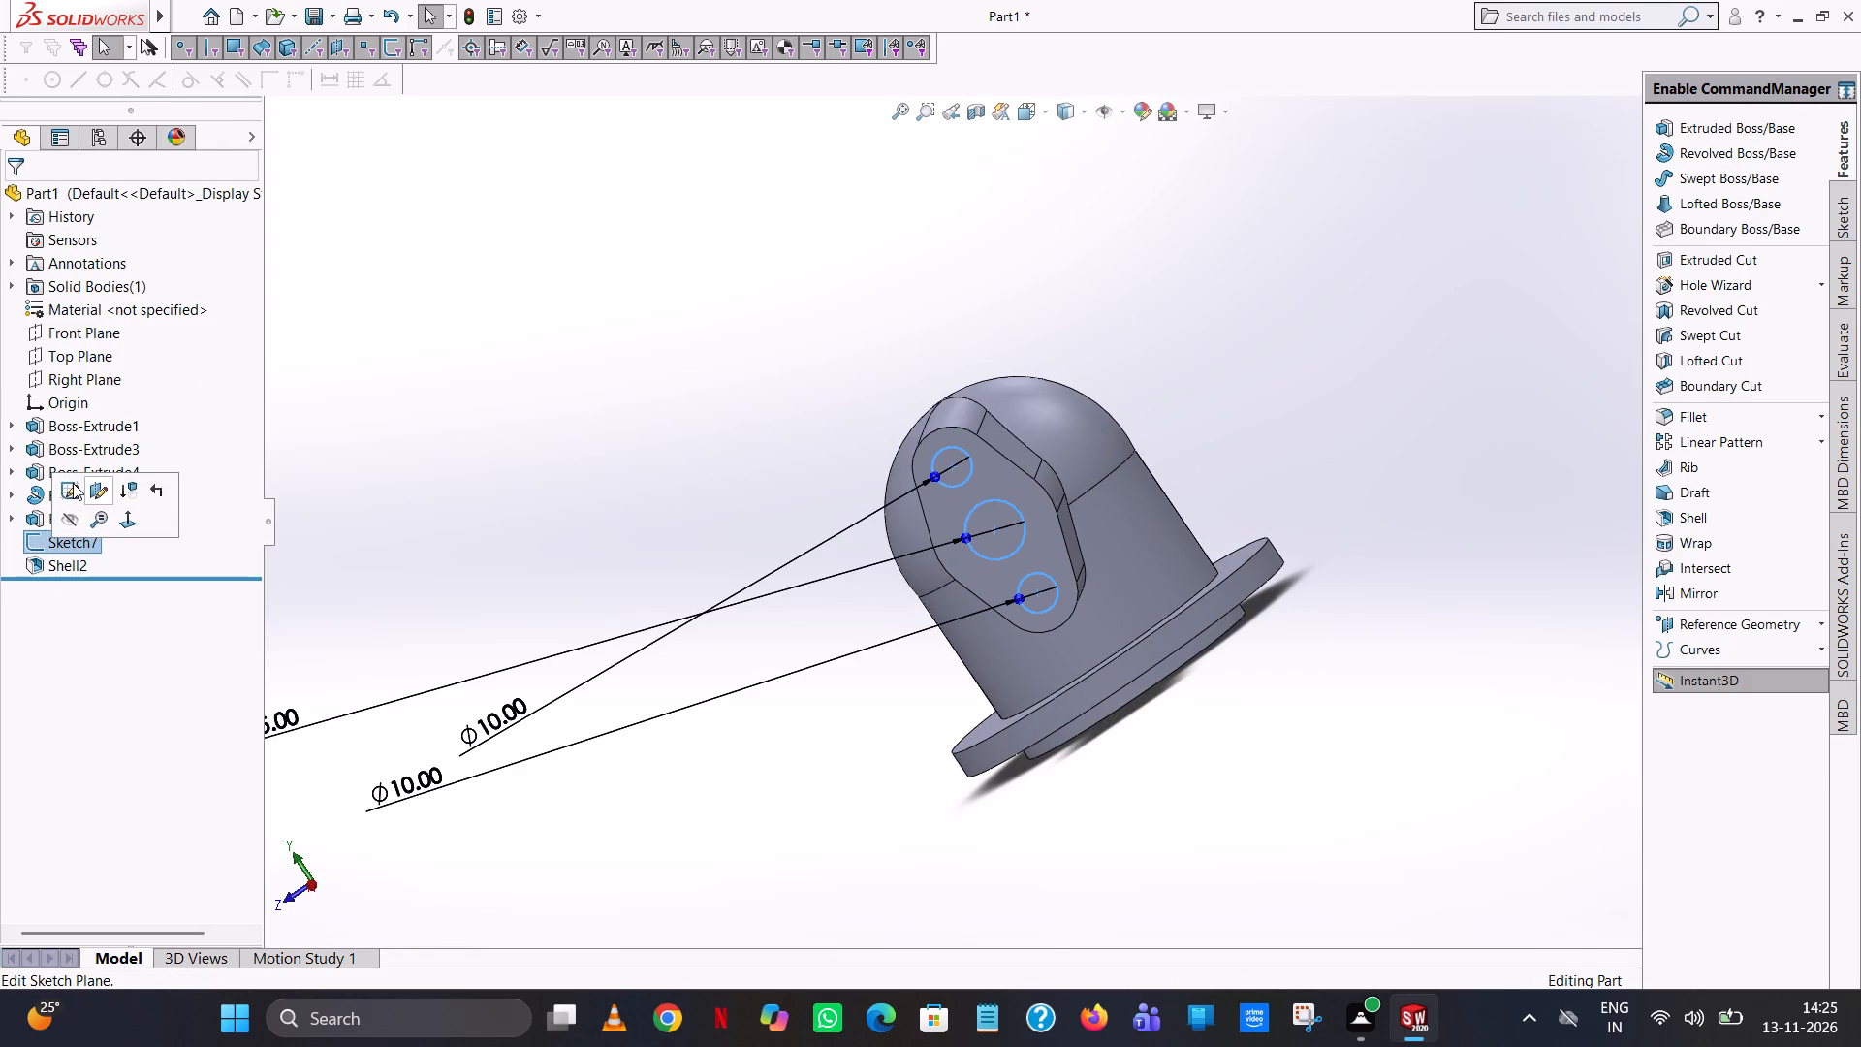
left_click(78, 485)
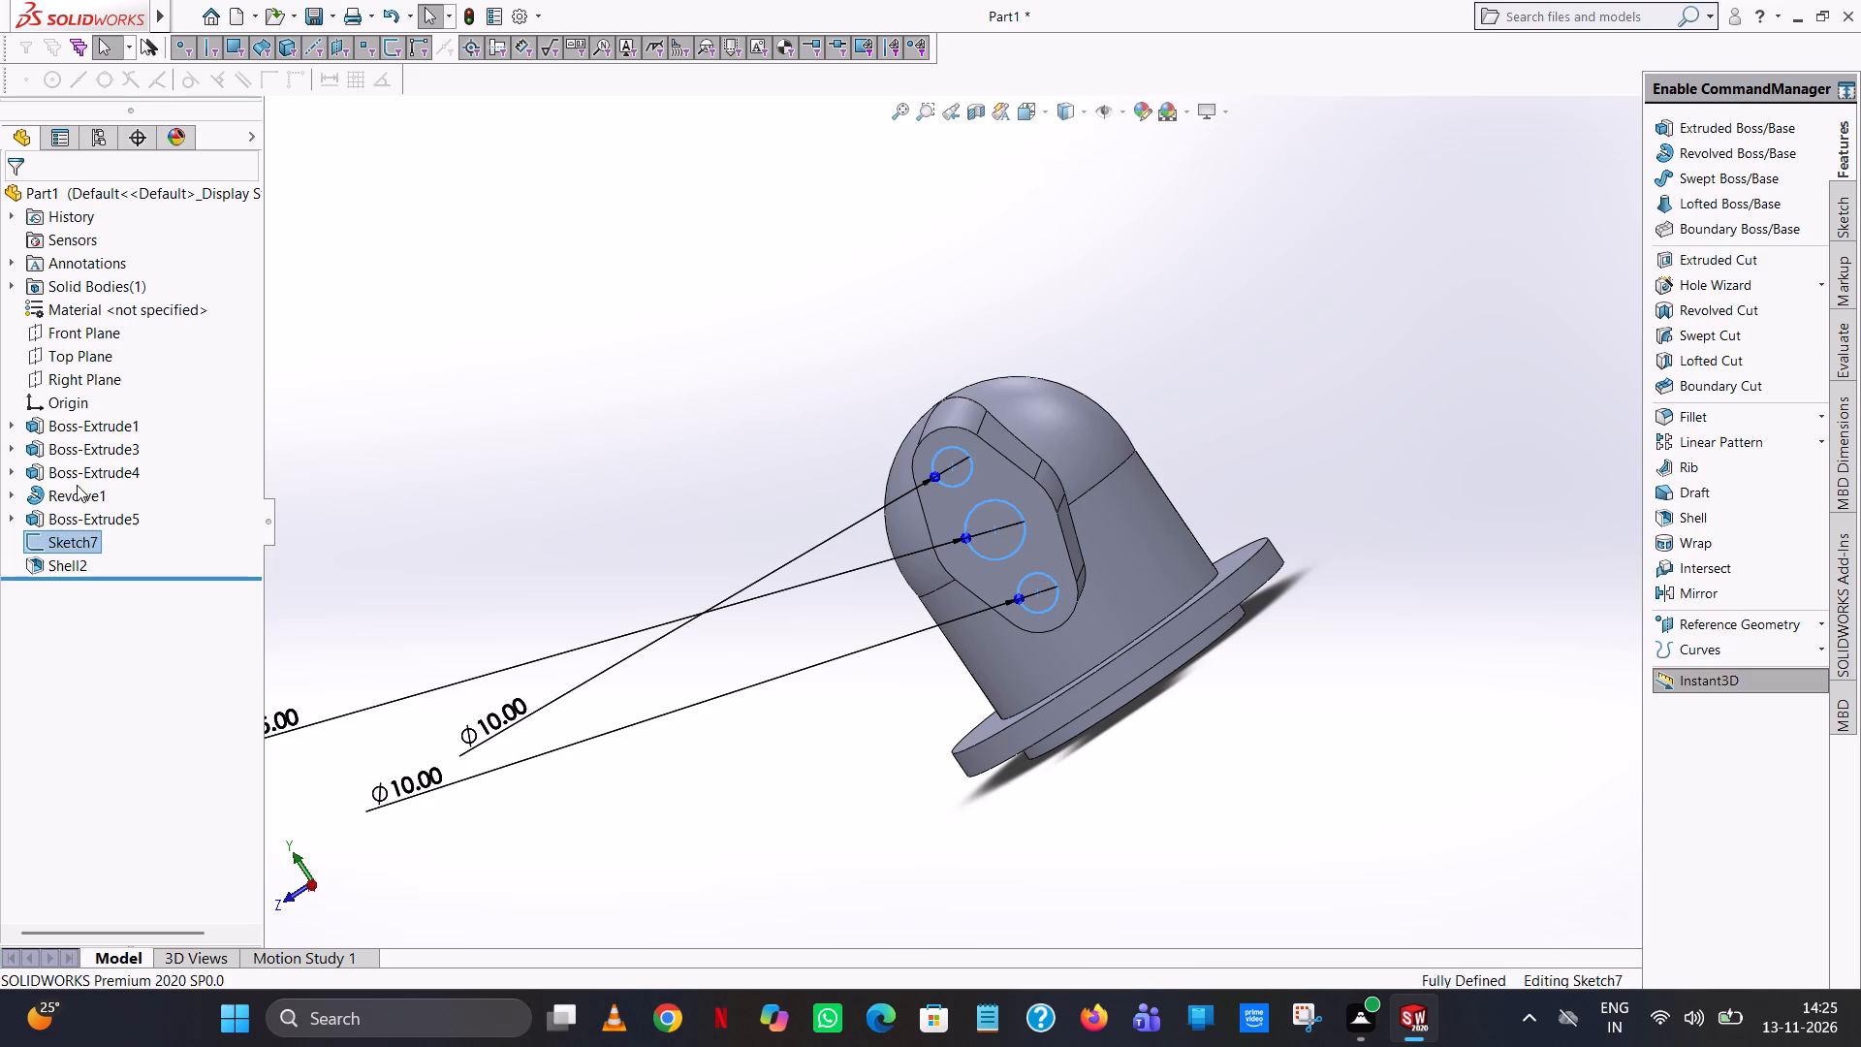
left_click(1842, 150)
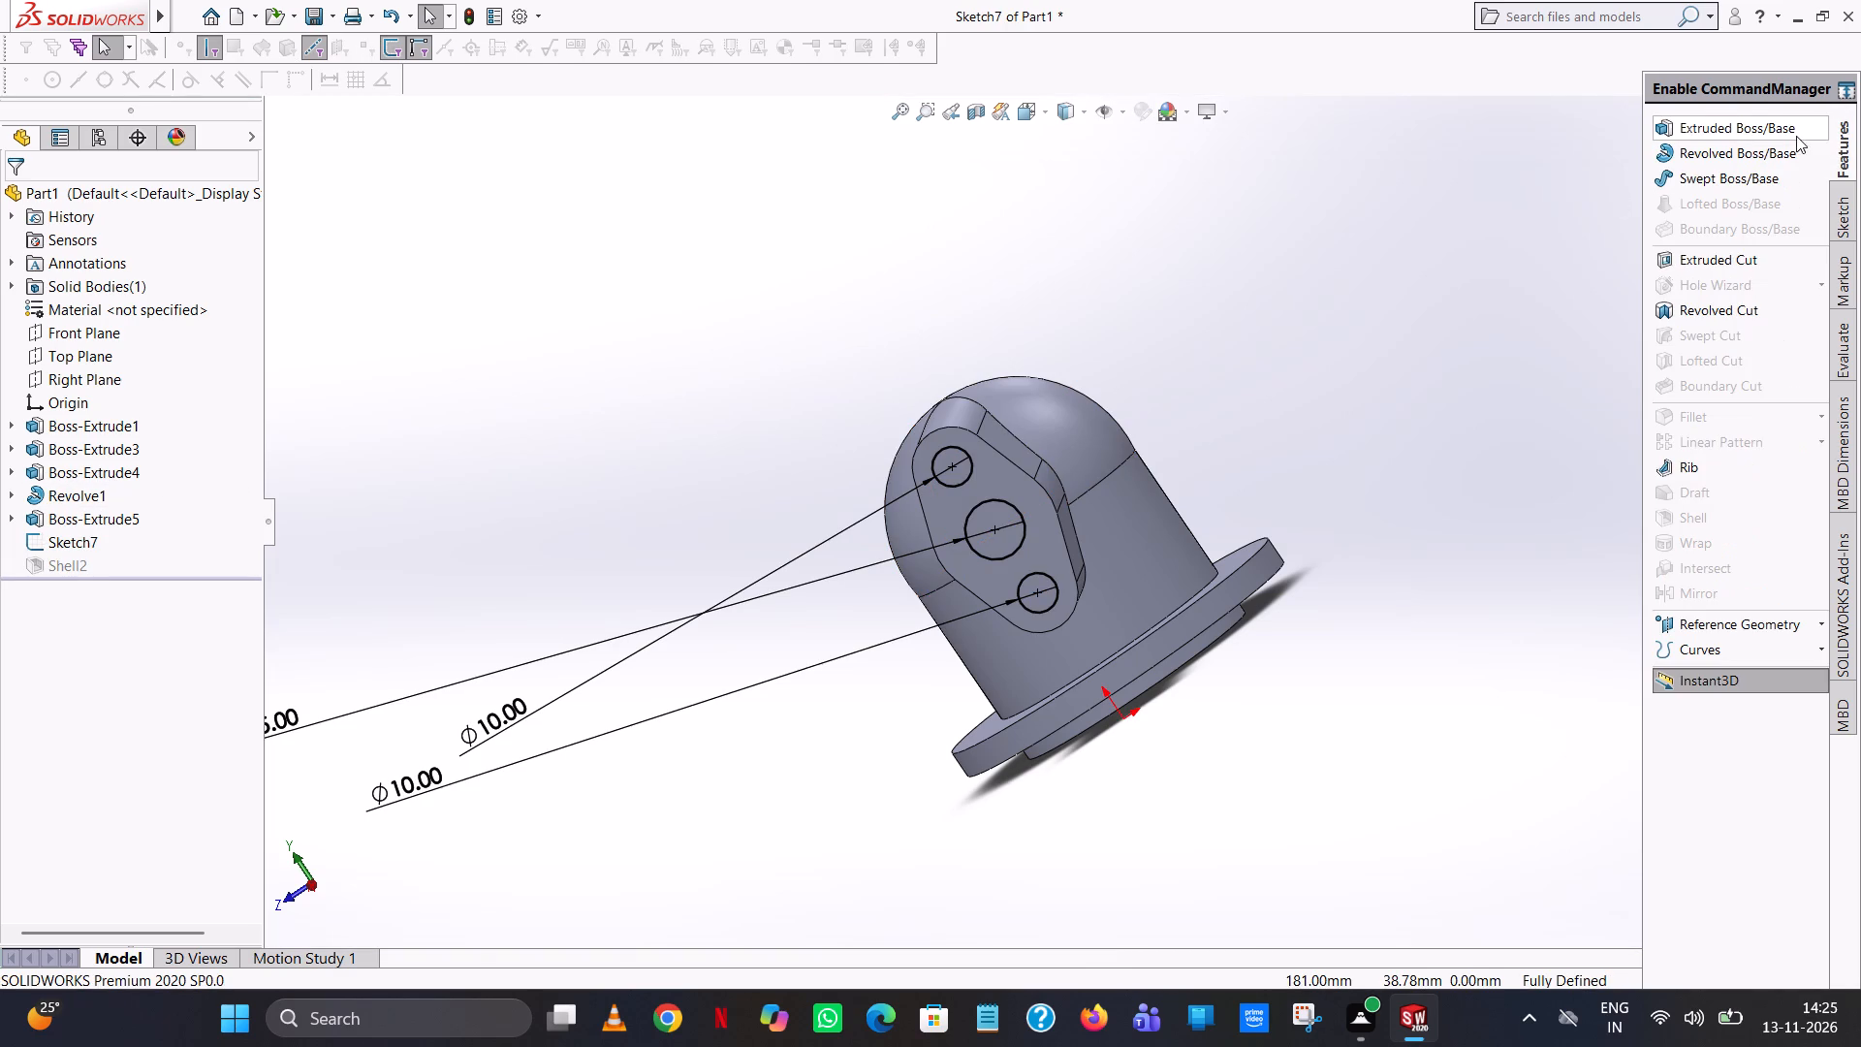
left_click(1715, 270)
middle_click_drag(1085, 331, 900, 270)
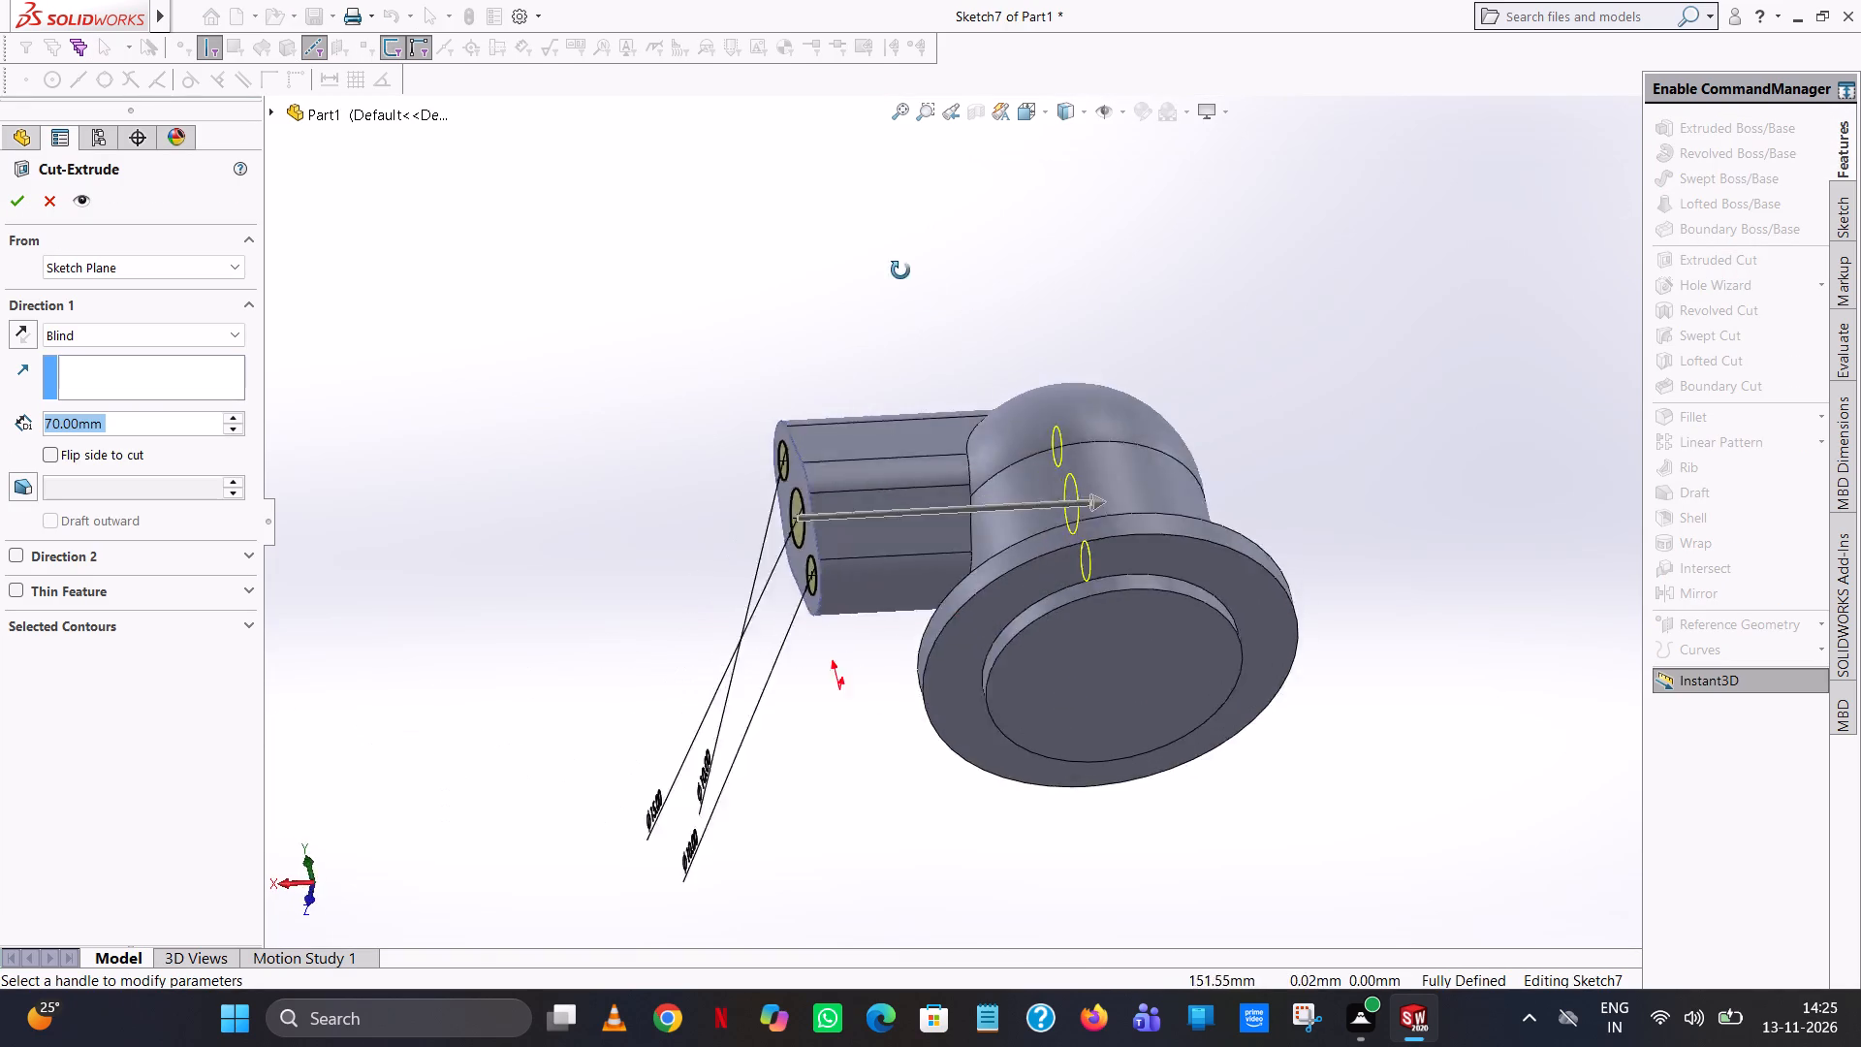
middle_click_drag(900, 270, 874, 84)
scroll(873, 84, "up", 1)
scroll(1063, 525, "down", 4)
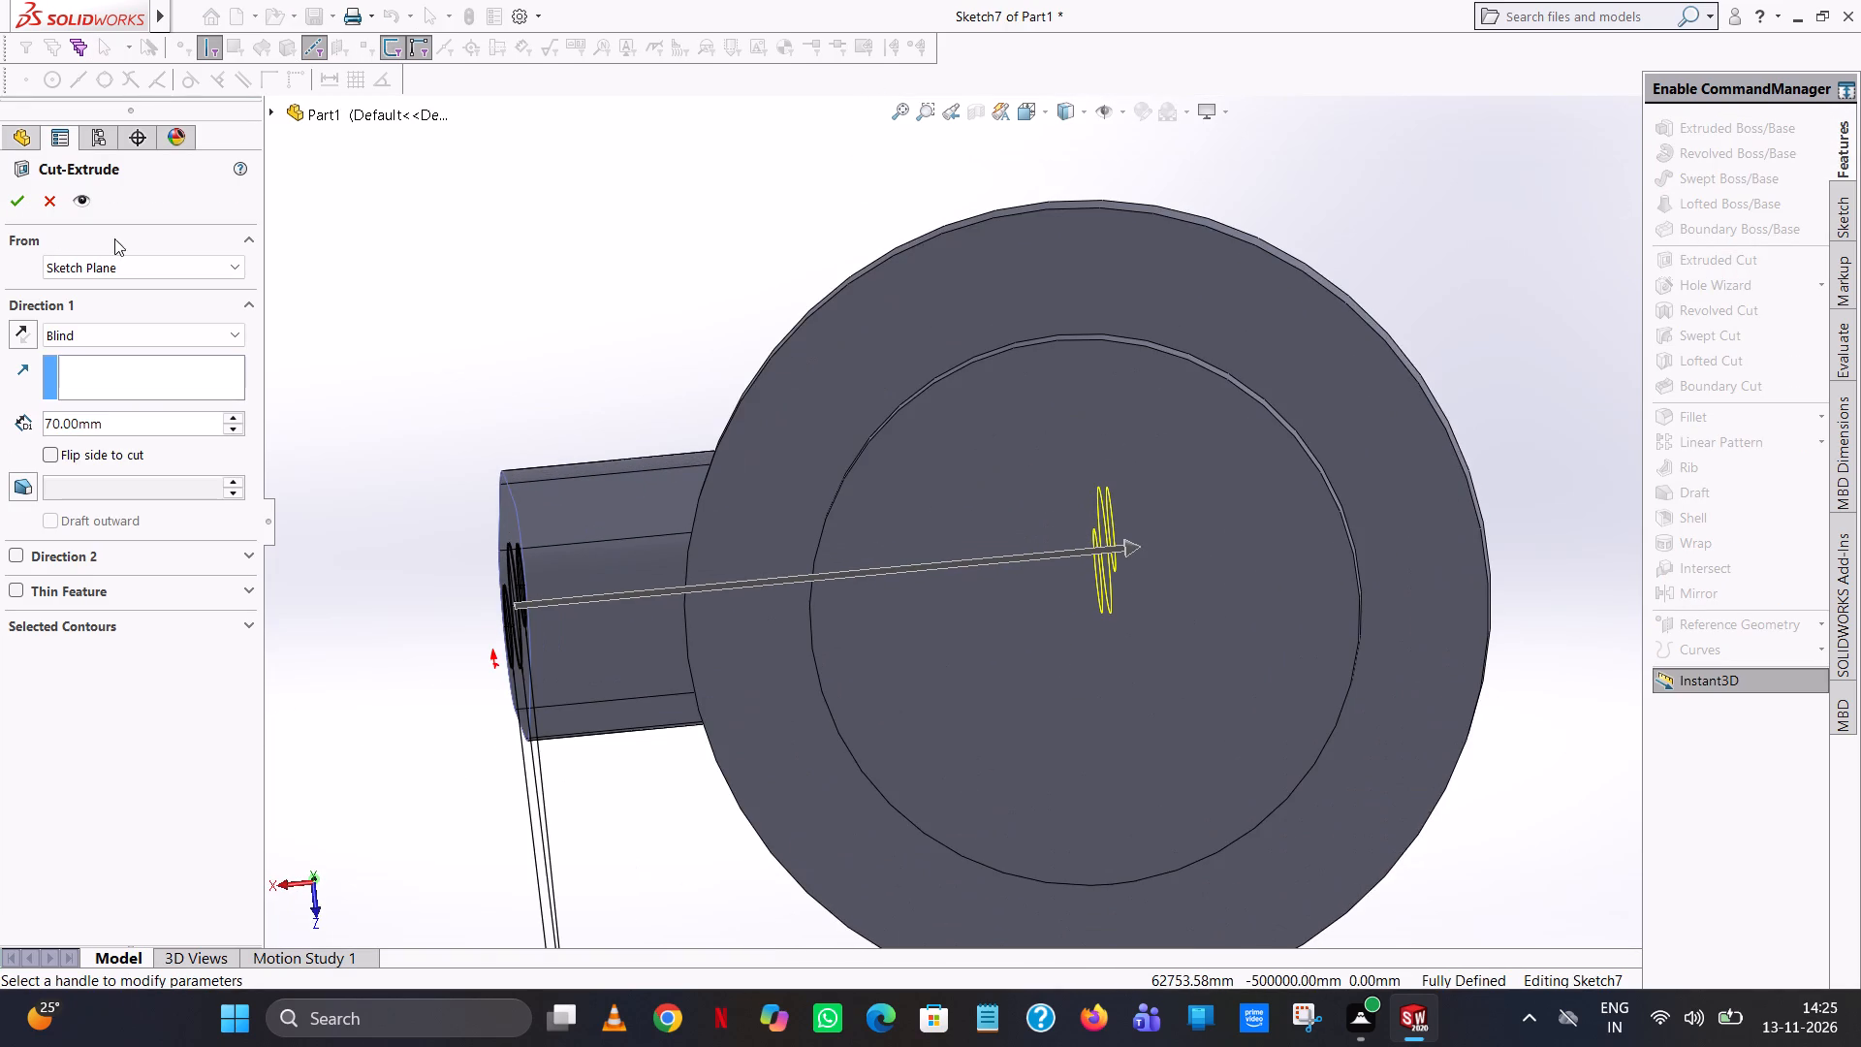
left_click(6, 198)
left_click(580, 307)
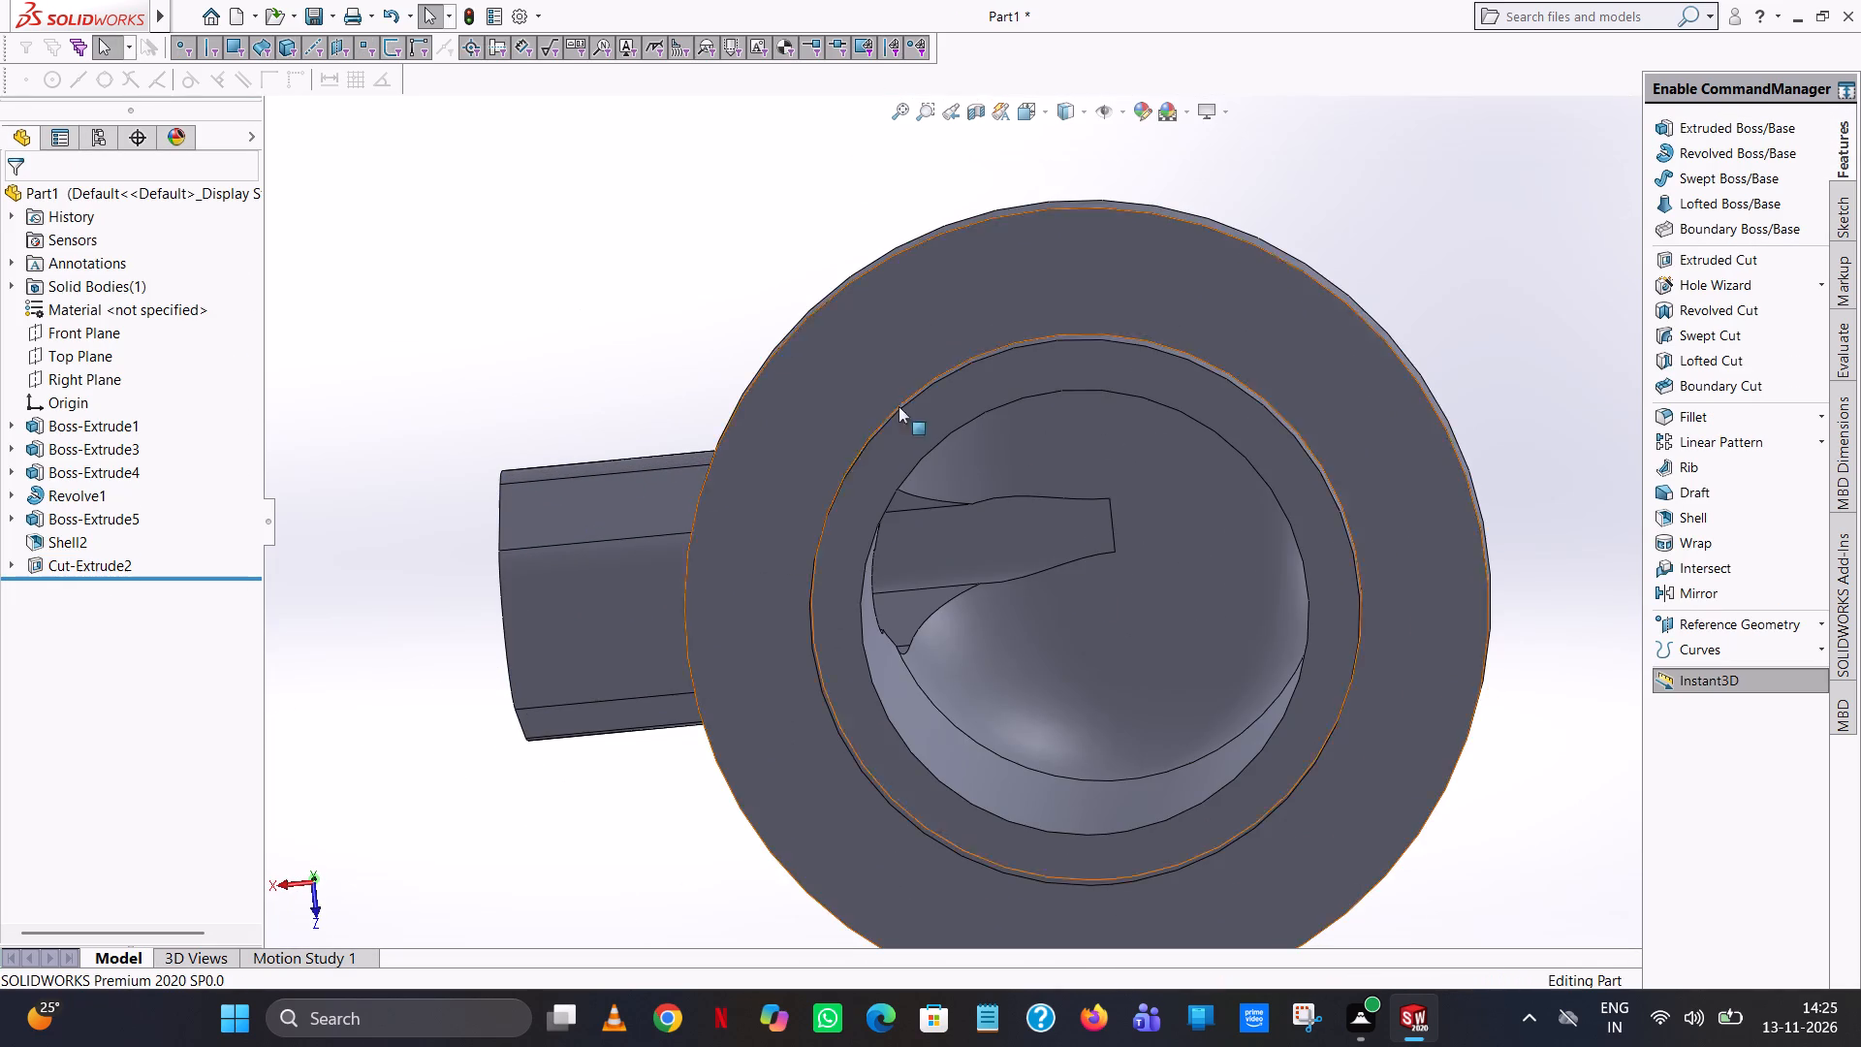
Examine the hollowed interior through the open base, where the three hole cuts break into the cavity.
scroll(1052, 547, "down", 5)
middle_click_drag(1037, 551, 982, 521)
scroll(960, 527, "up", 4)
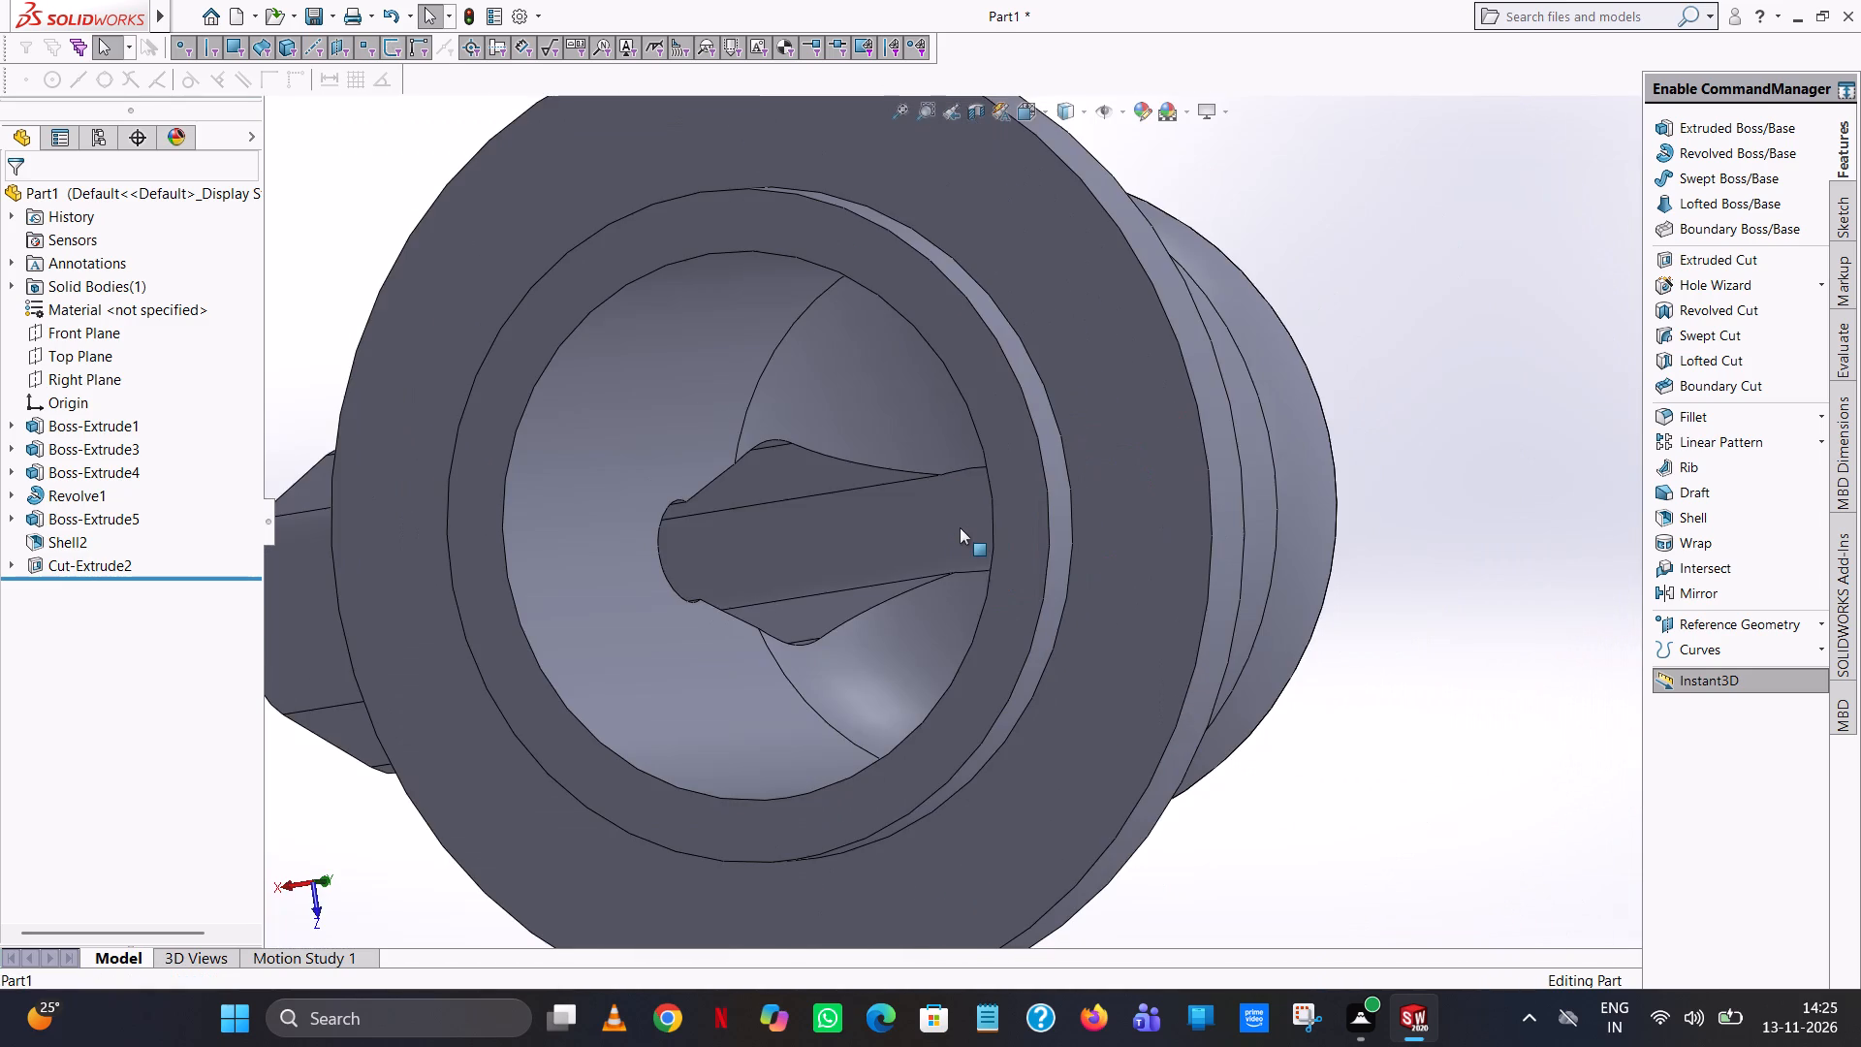
scroll(870, 493, "down", 8)
middle_click_drag(877, 507, 923, 599)
scroll(923, 599, "up", 5)
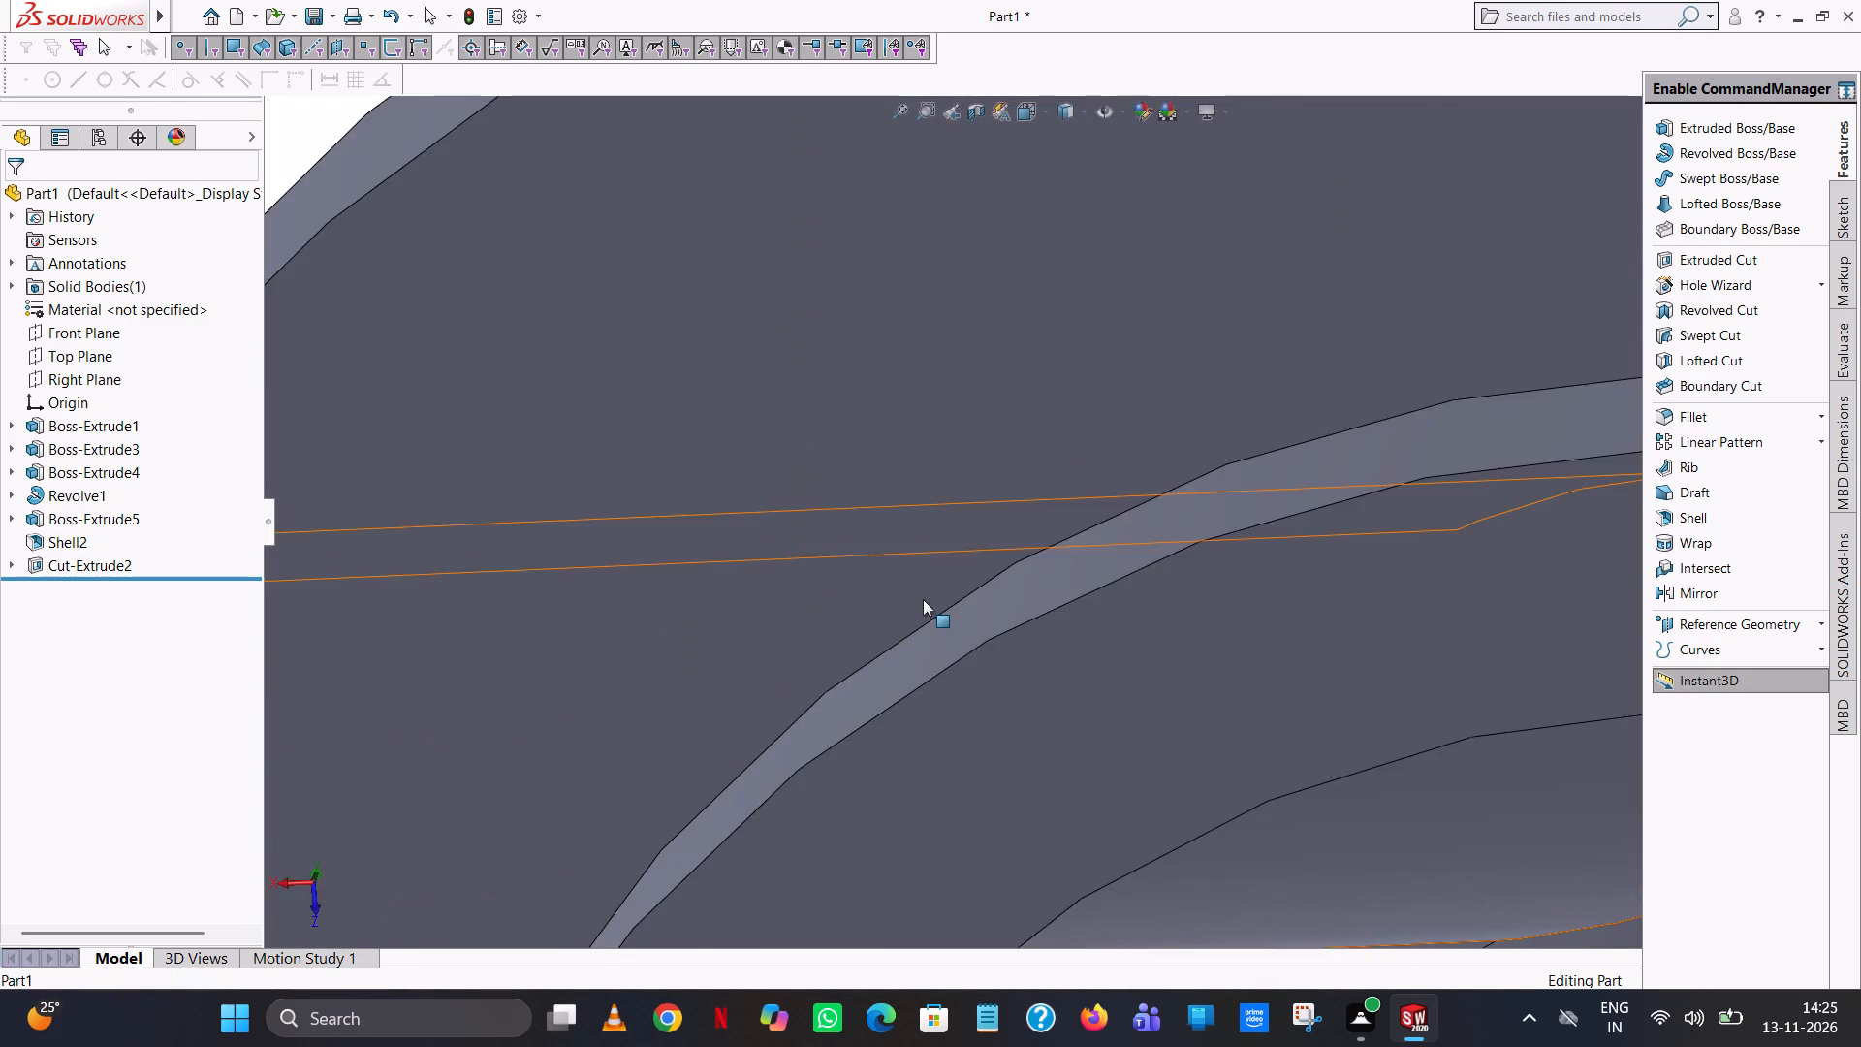
scroll(923, 599, "up", 4)
middle_click_drag(1216, 577, 1233, 496)
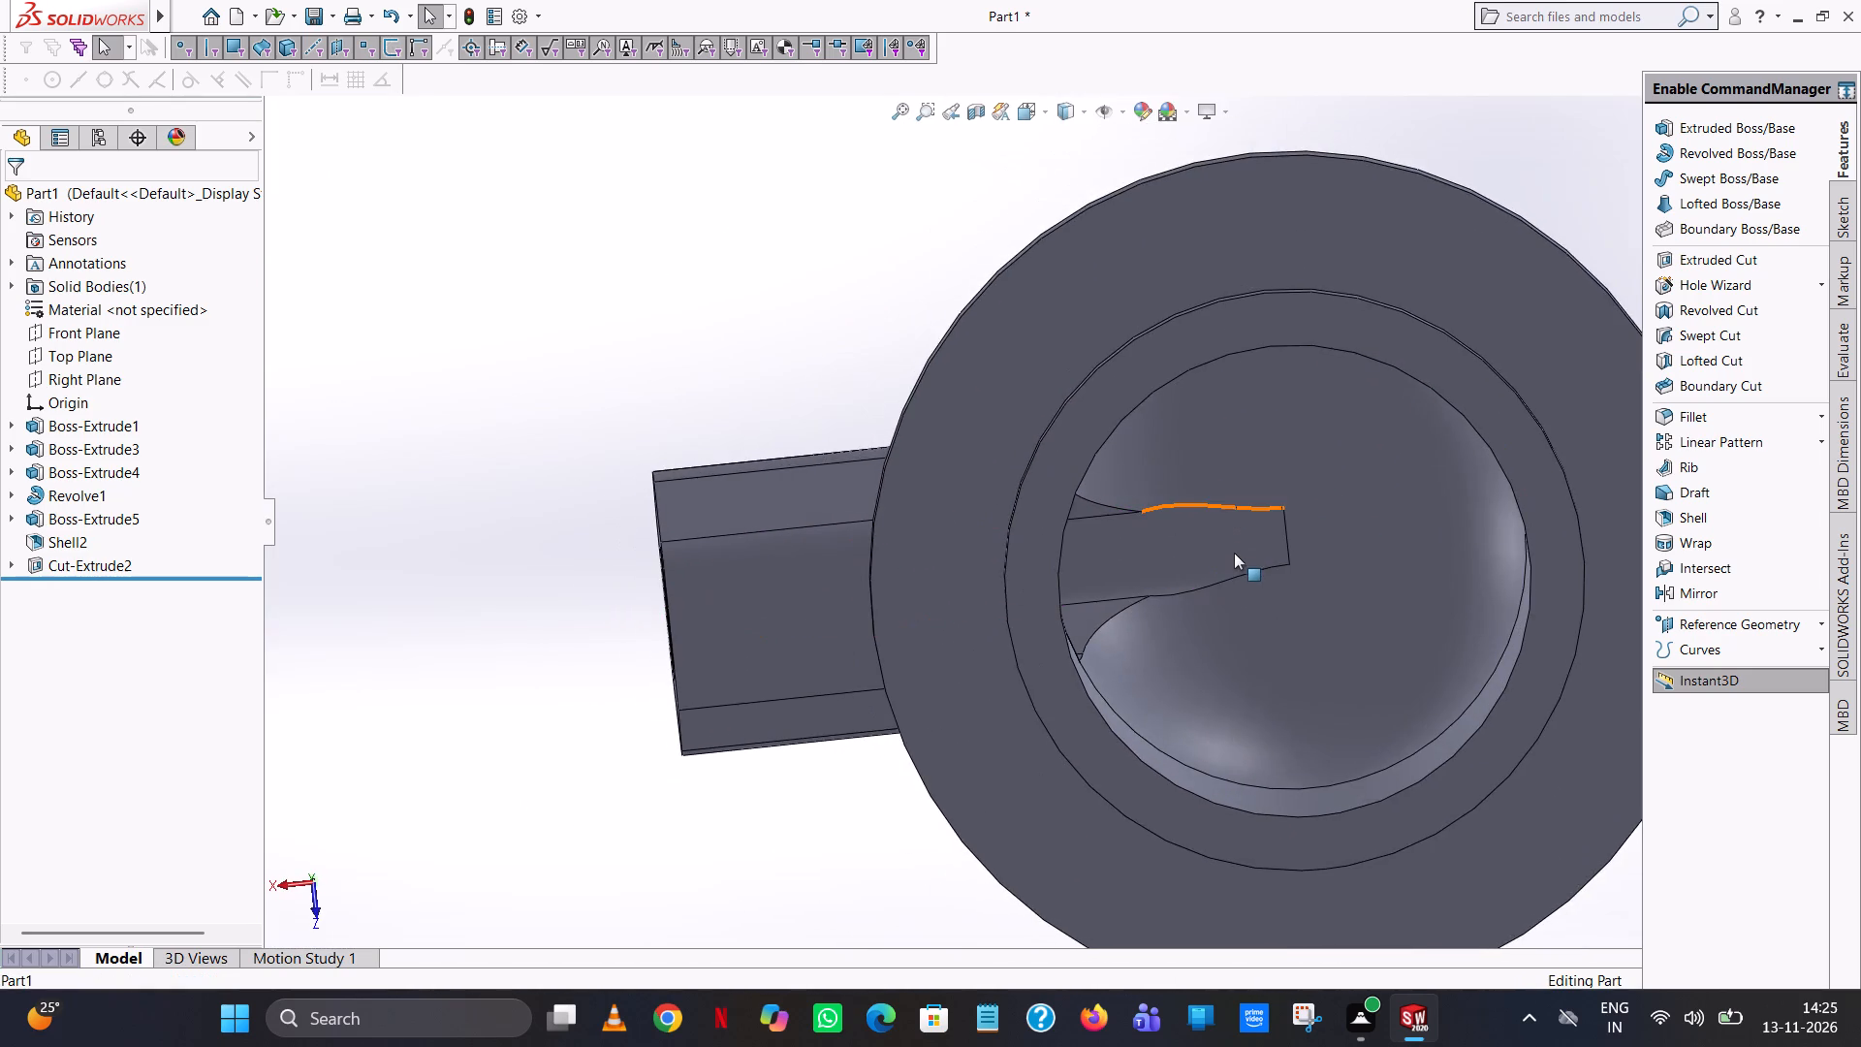
scroll(1234, 555, "down", 8)
scroll(1235, 555, "up", 15)
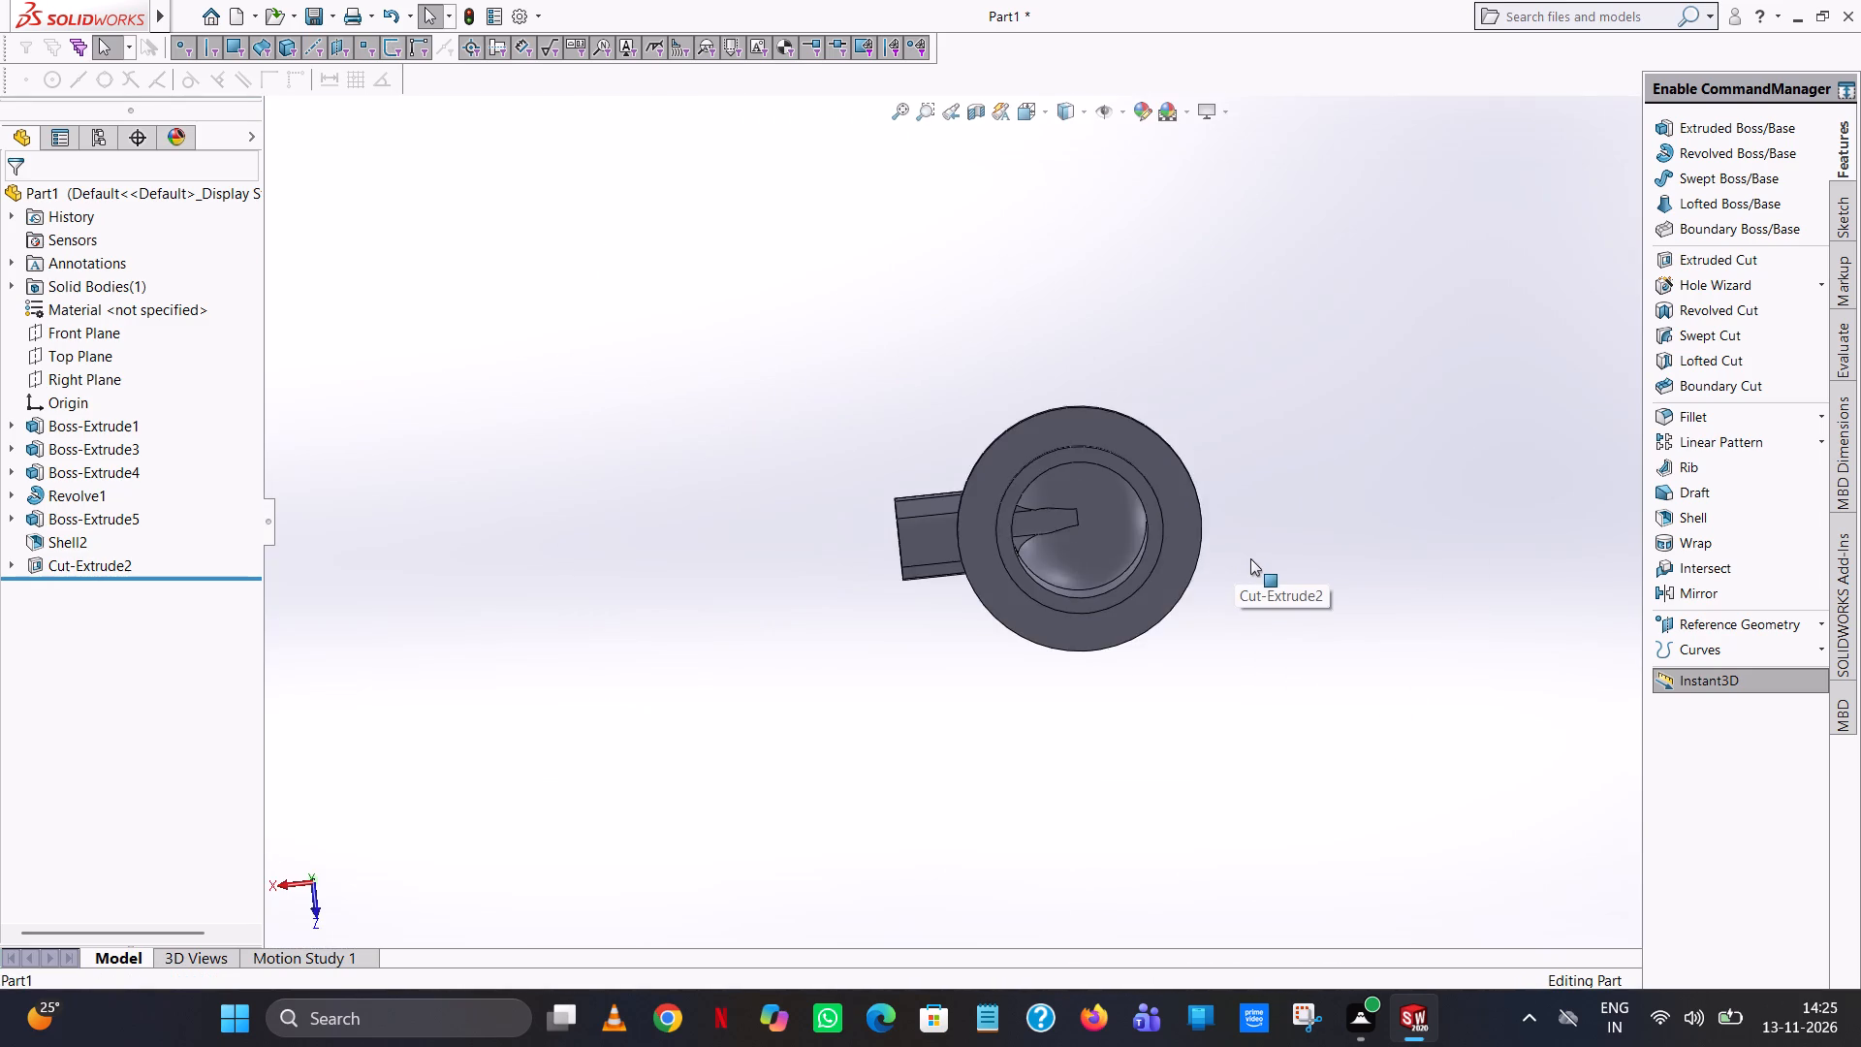
middle_click_drag(1260, 564, 1464, 505)
scroll(1464, 505, "down", 1)
middle_click(1465, 506)
scroll(1465, 506, "up", 1)
scroll(954, 537, "down", 10)
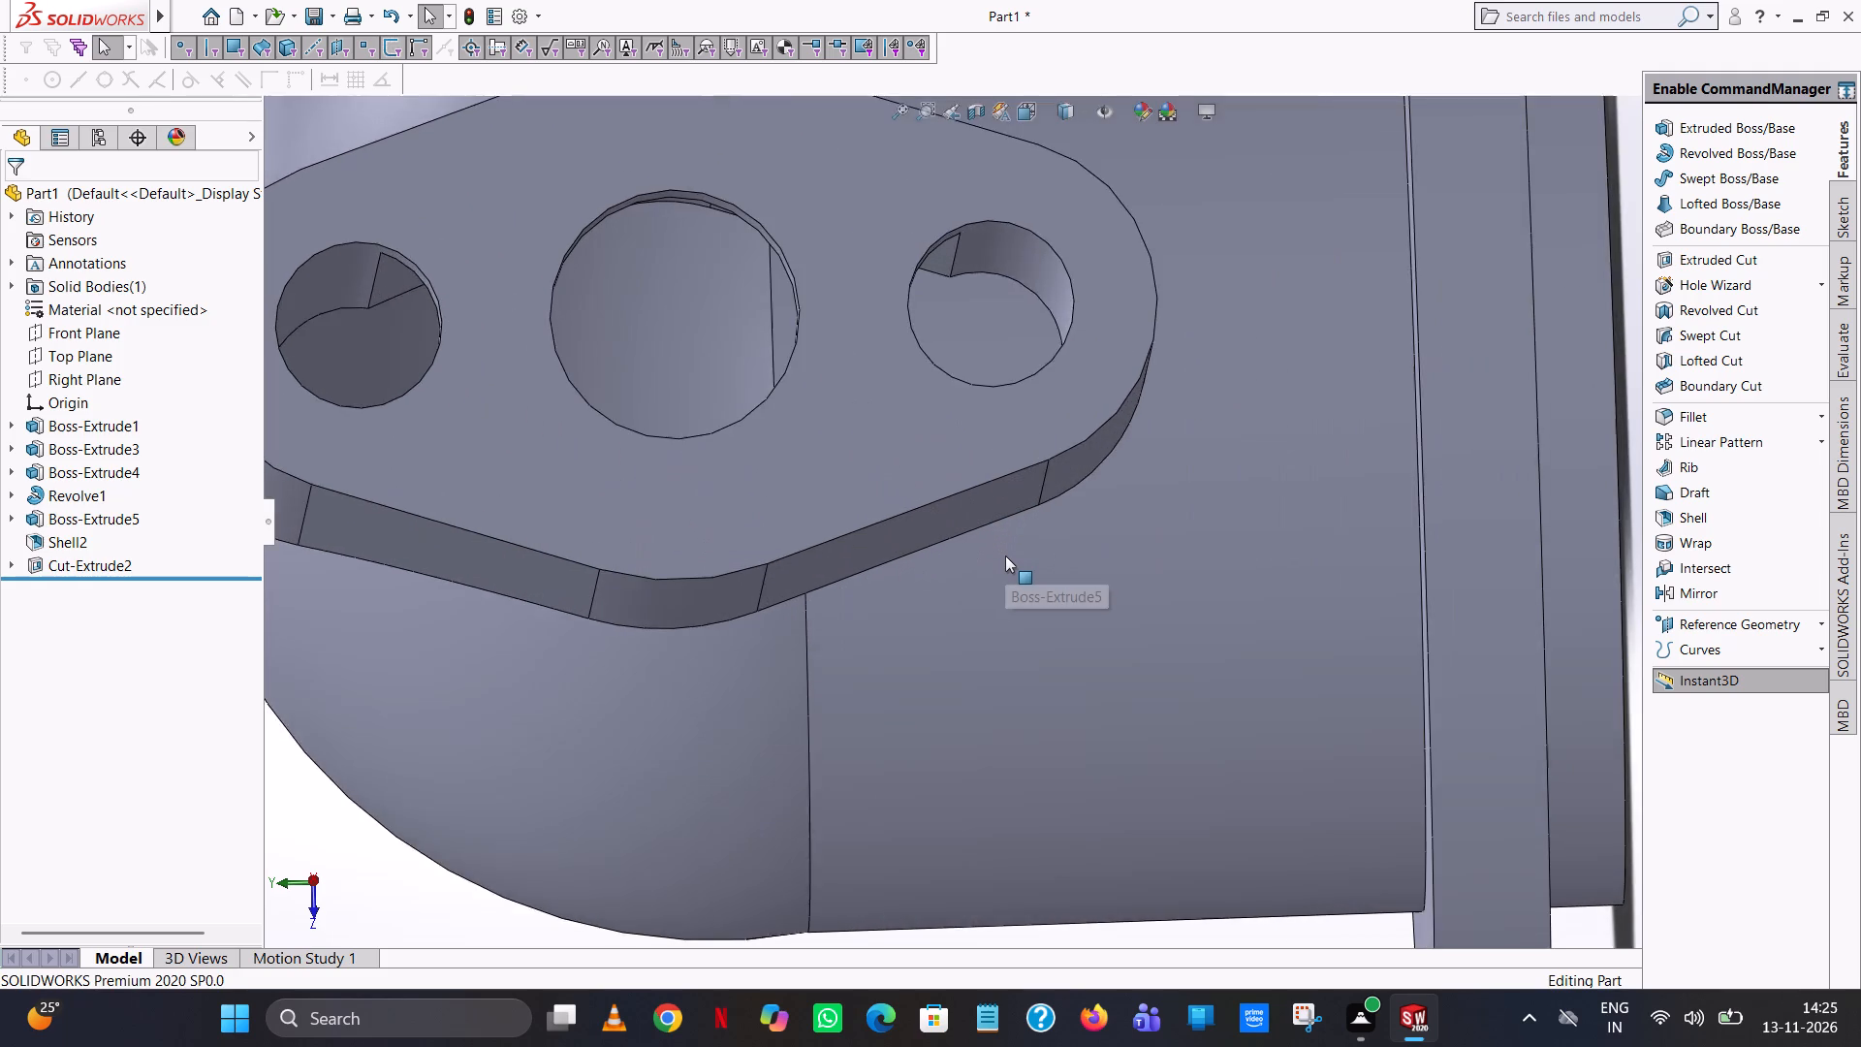
middle_click_drag(1005, 555, 744, 539)
scroll(915, 555, "up", 1)
scroll(1174, 341, "down", 2)
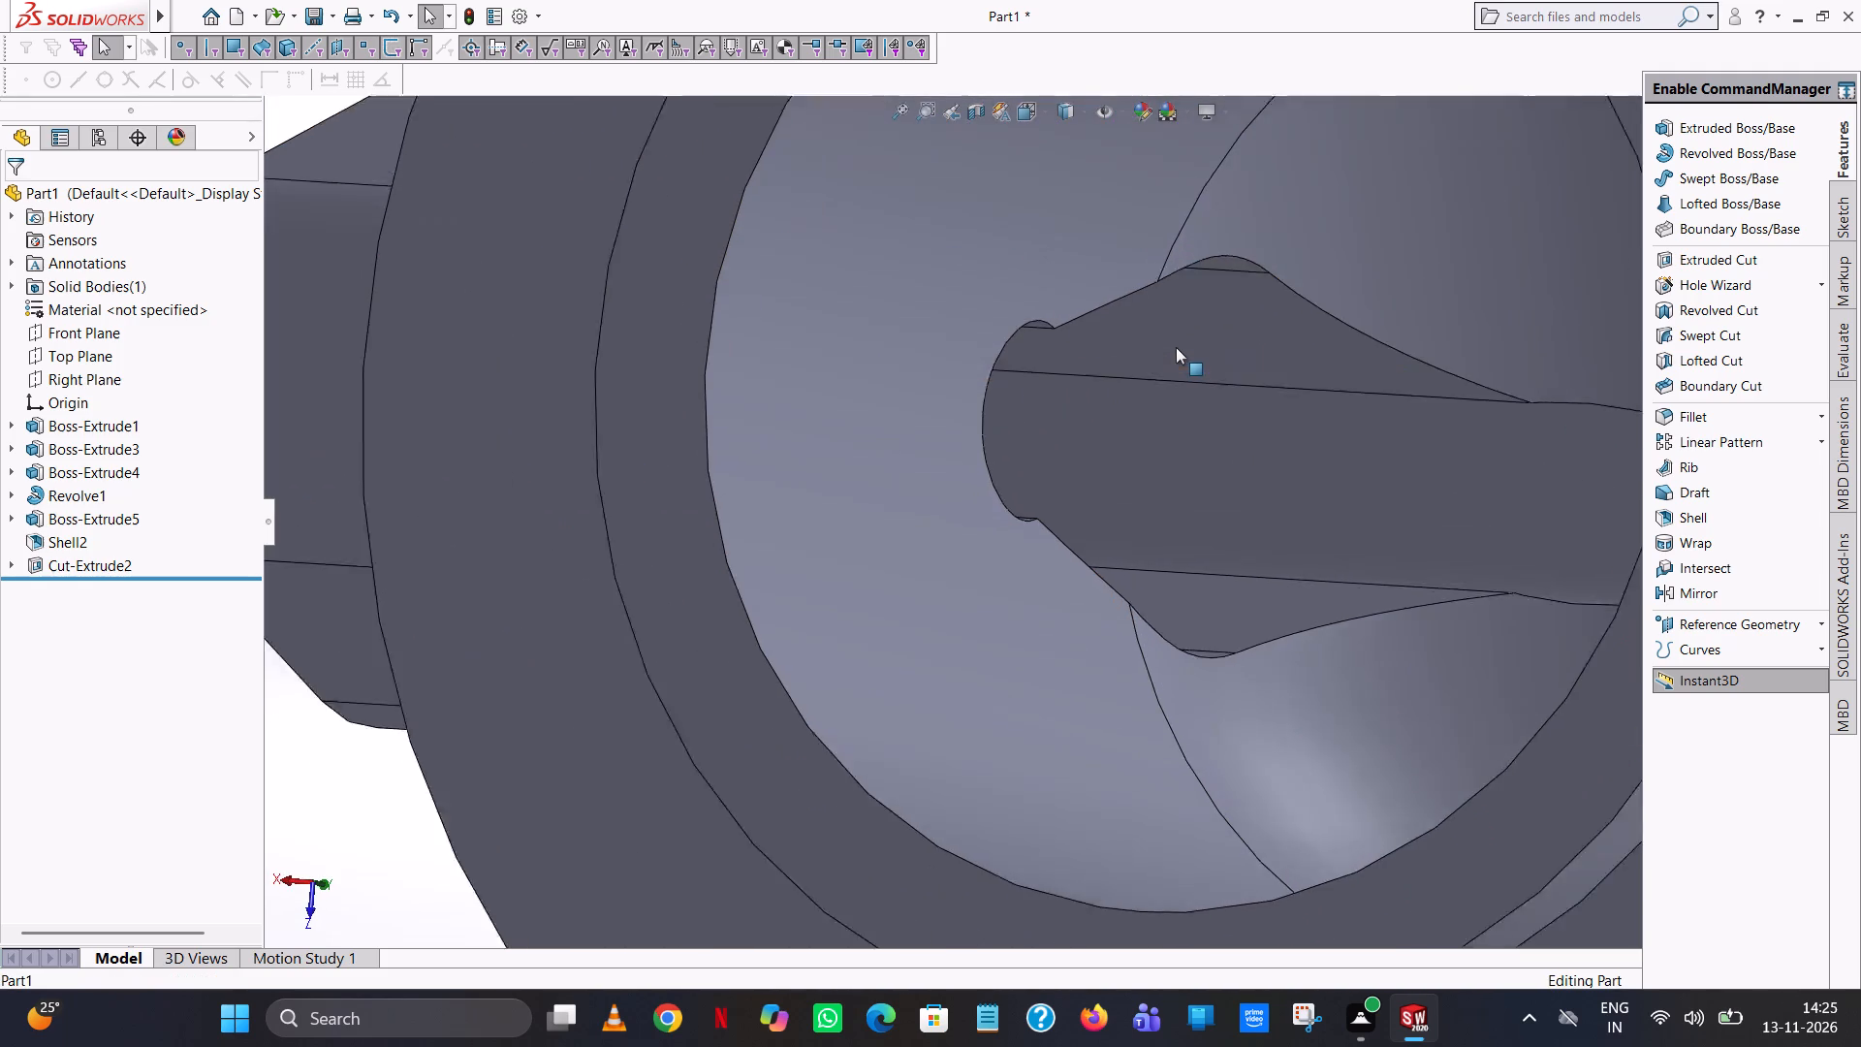
scroll(1176, 347, "down", 5)
middle_click_drag(1170, 360, 1119, 364)
scroll(947, 423, "down", 1)
scroll(580, 504, "up", 6)
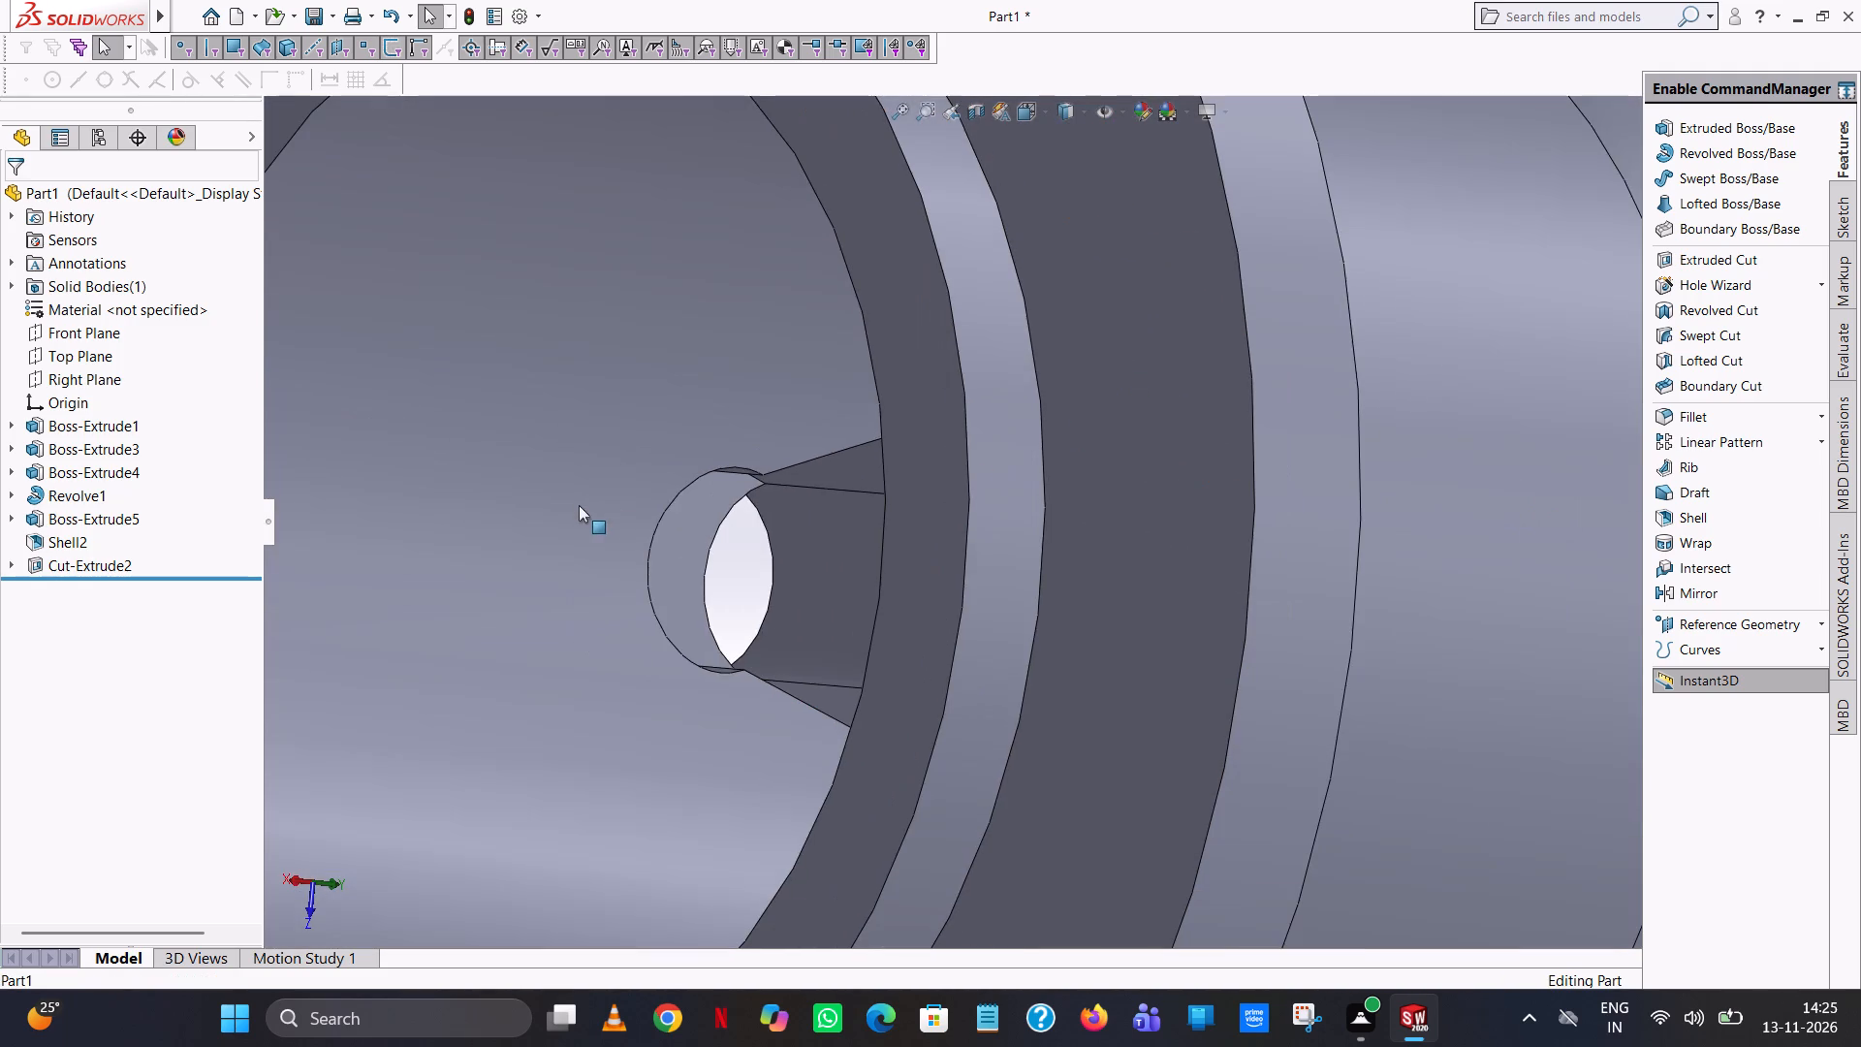
scroll(766, 513, "down", 8)
middle_click_drag(790, 531, 778, 528)
scroll(778, 528, "up", 13)
middle_click_drag(778, 528, 885, 587)
scroll(875, 599, "up", 1)
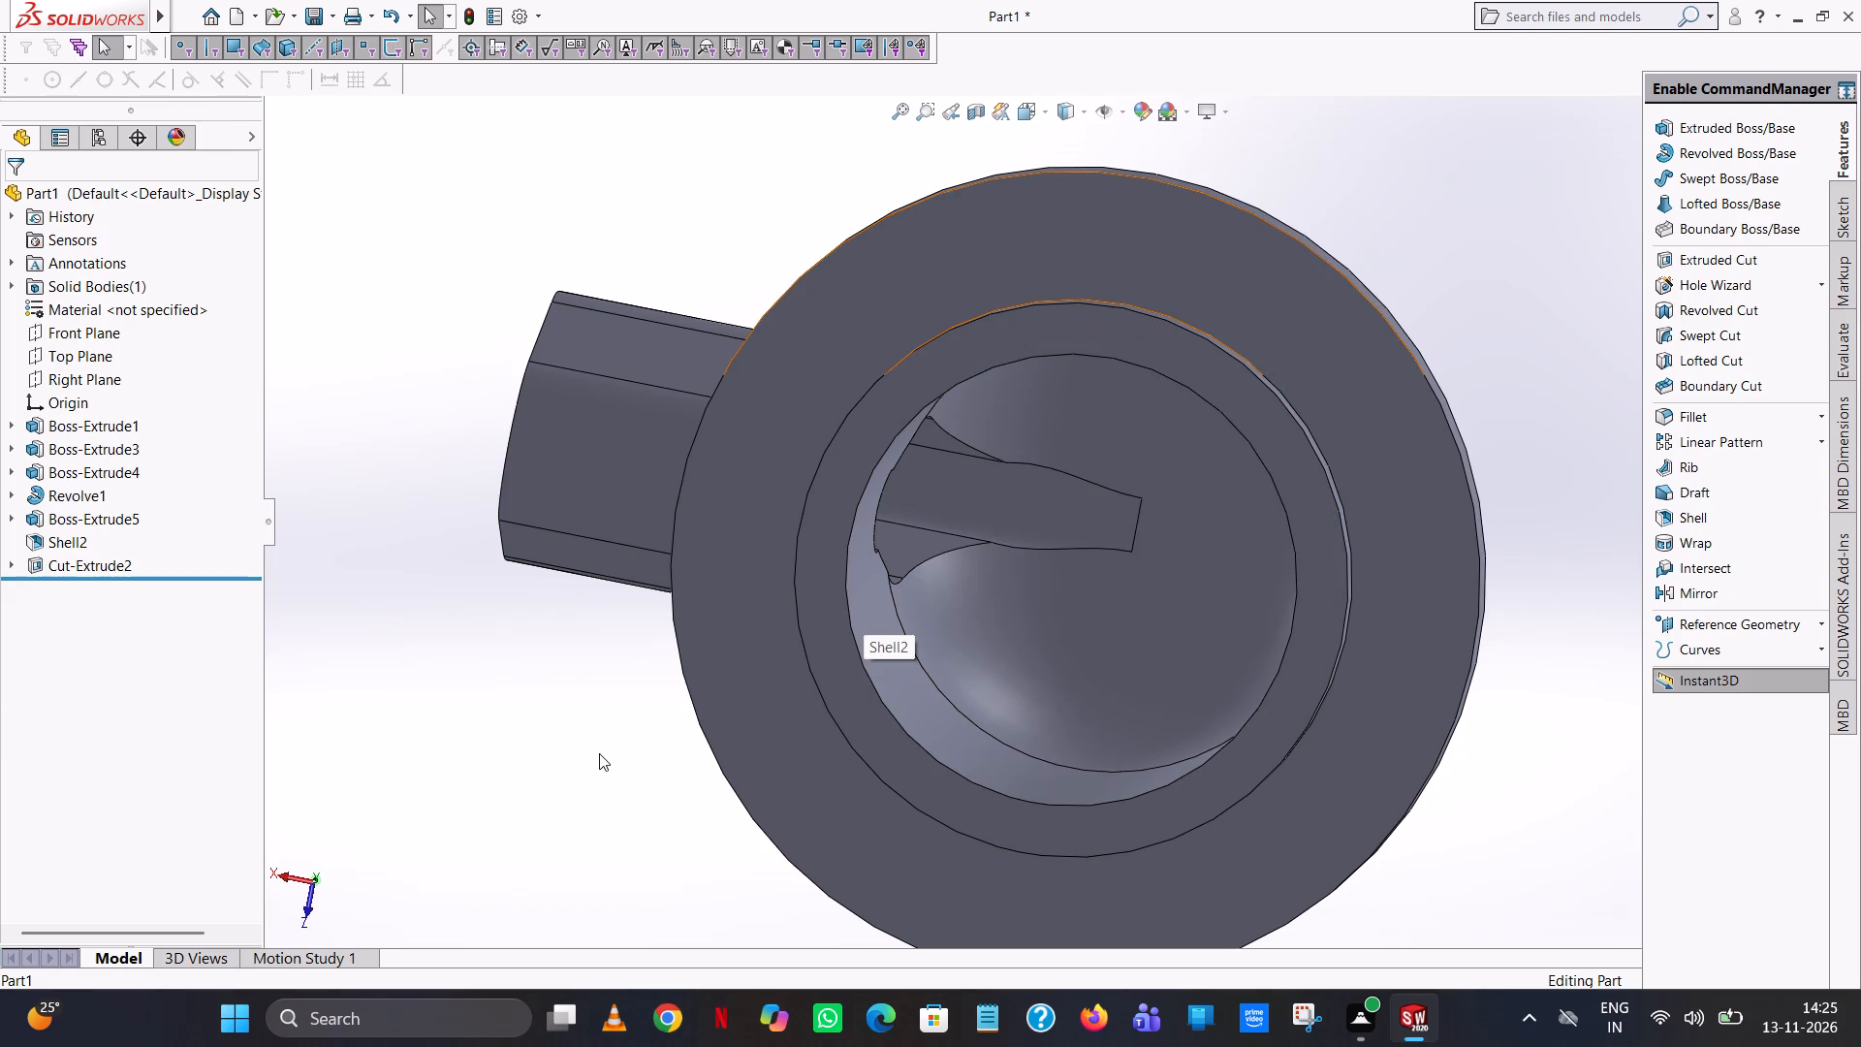
Inspect the fitting's exterior from several sides, focusing on the three holes in the oval flange.
middle_click_drag(618, 748, 815, 814)
scroll(650, 678, "up", 2)
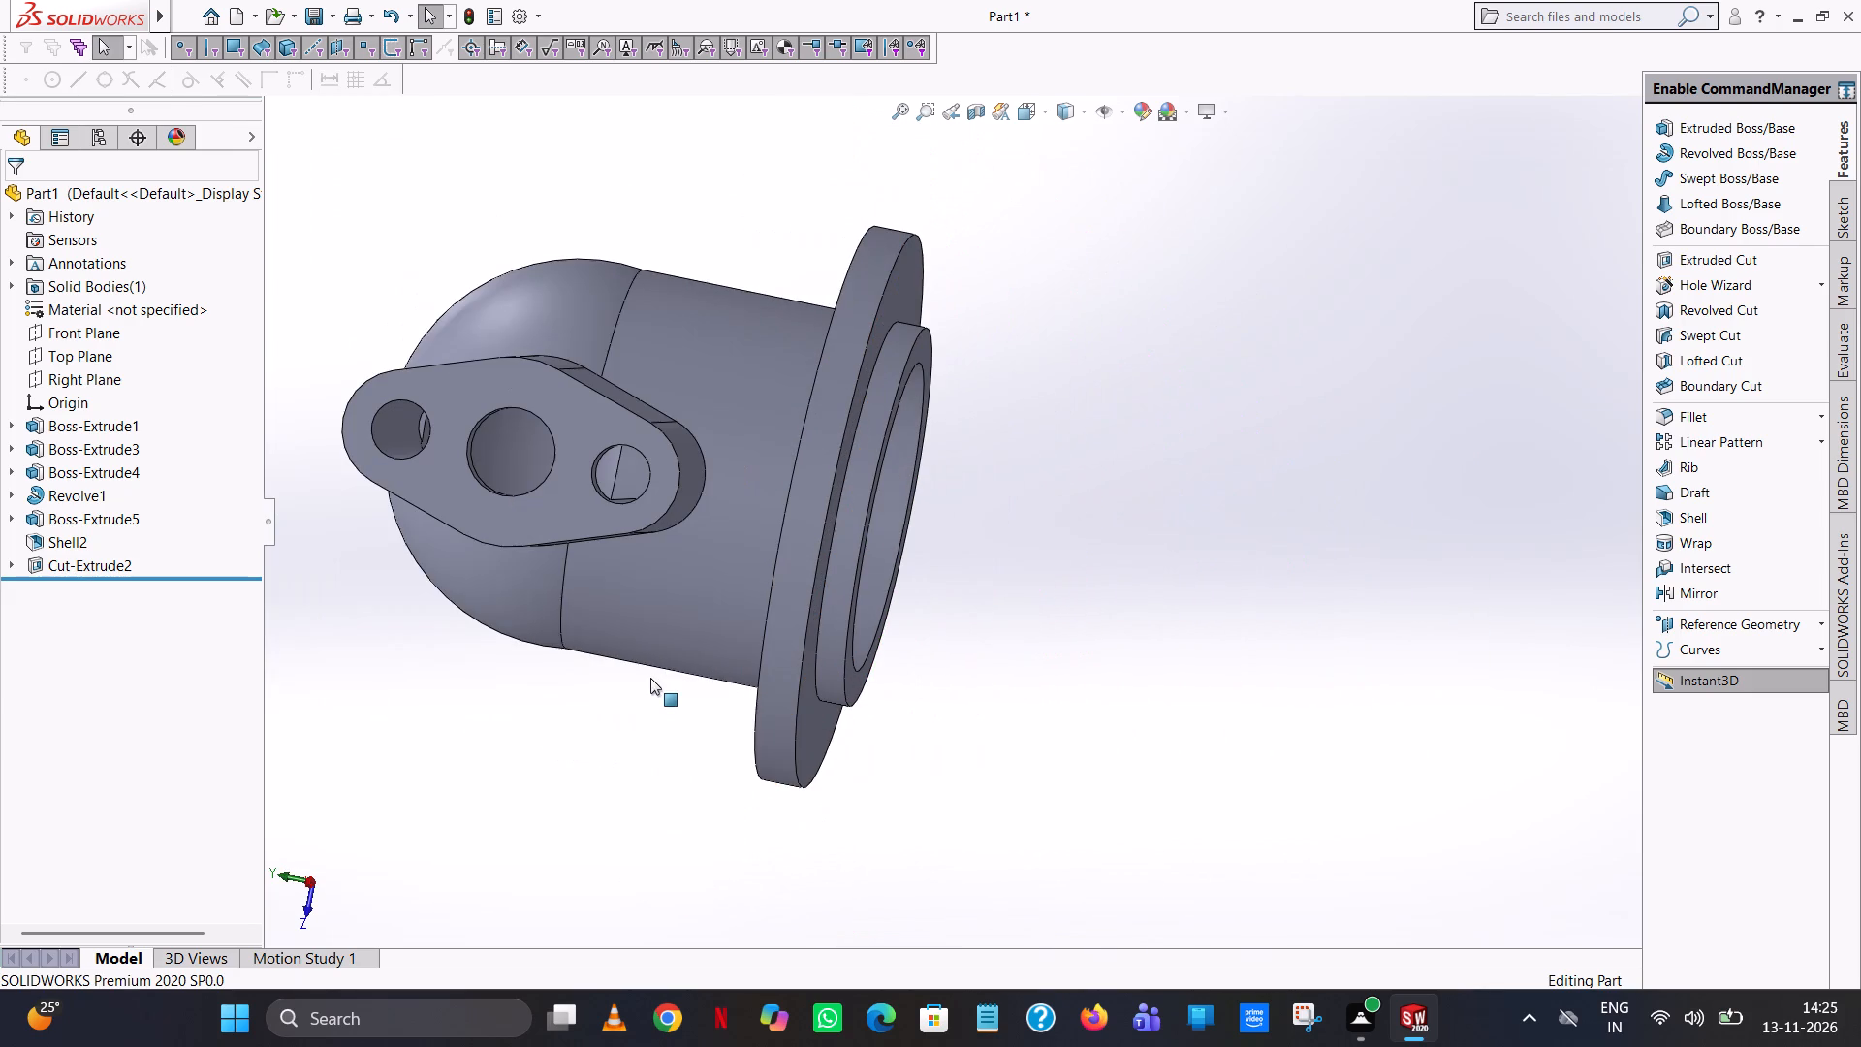
scroll(630, 548, "up", 1)
middle_click_drag(630, 548, 684, 499)
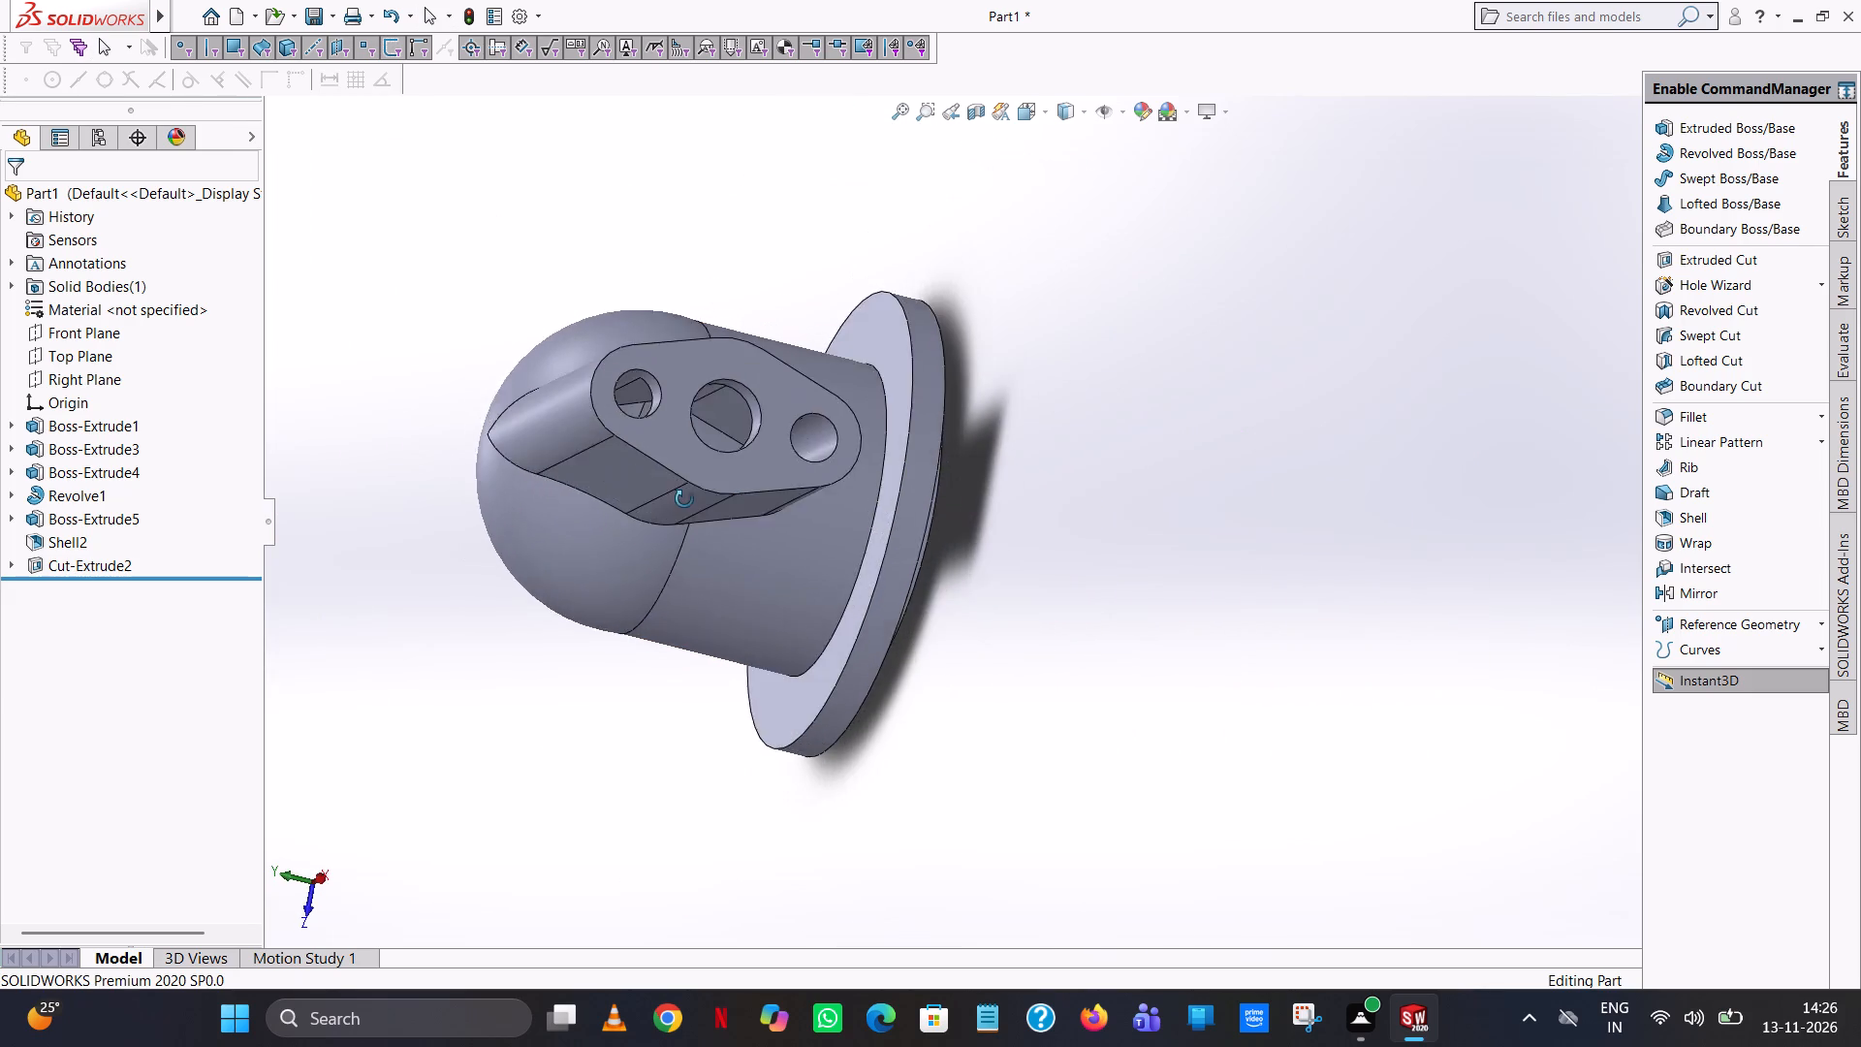
middle_click_drag(684, 499, 674, 537)
scroll(653, 531, "down", 1)
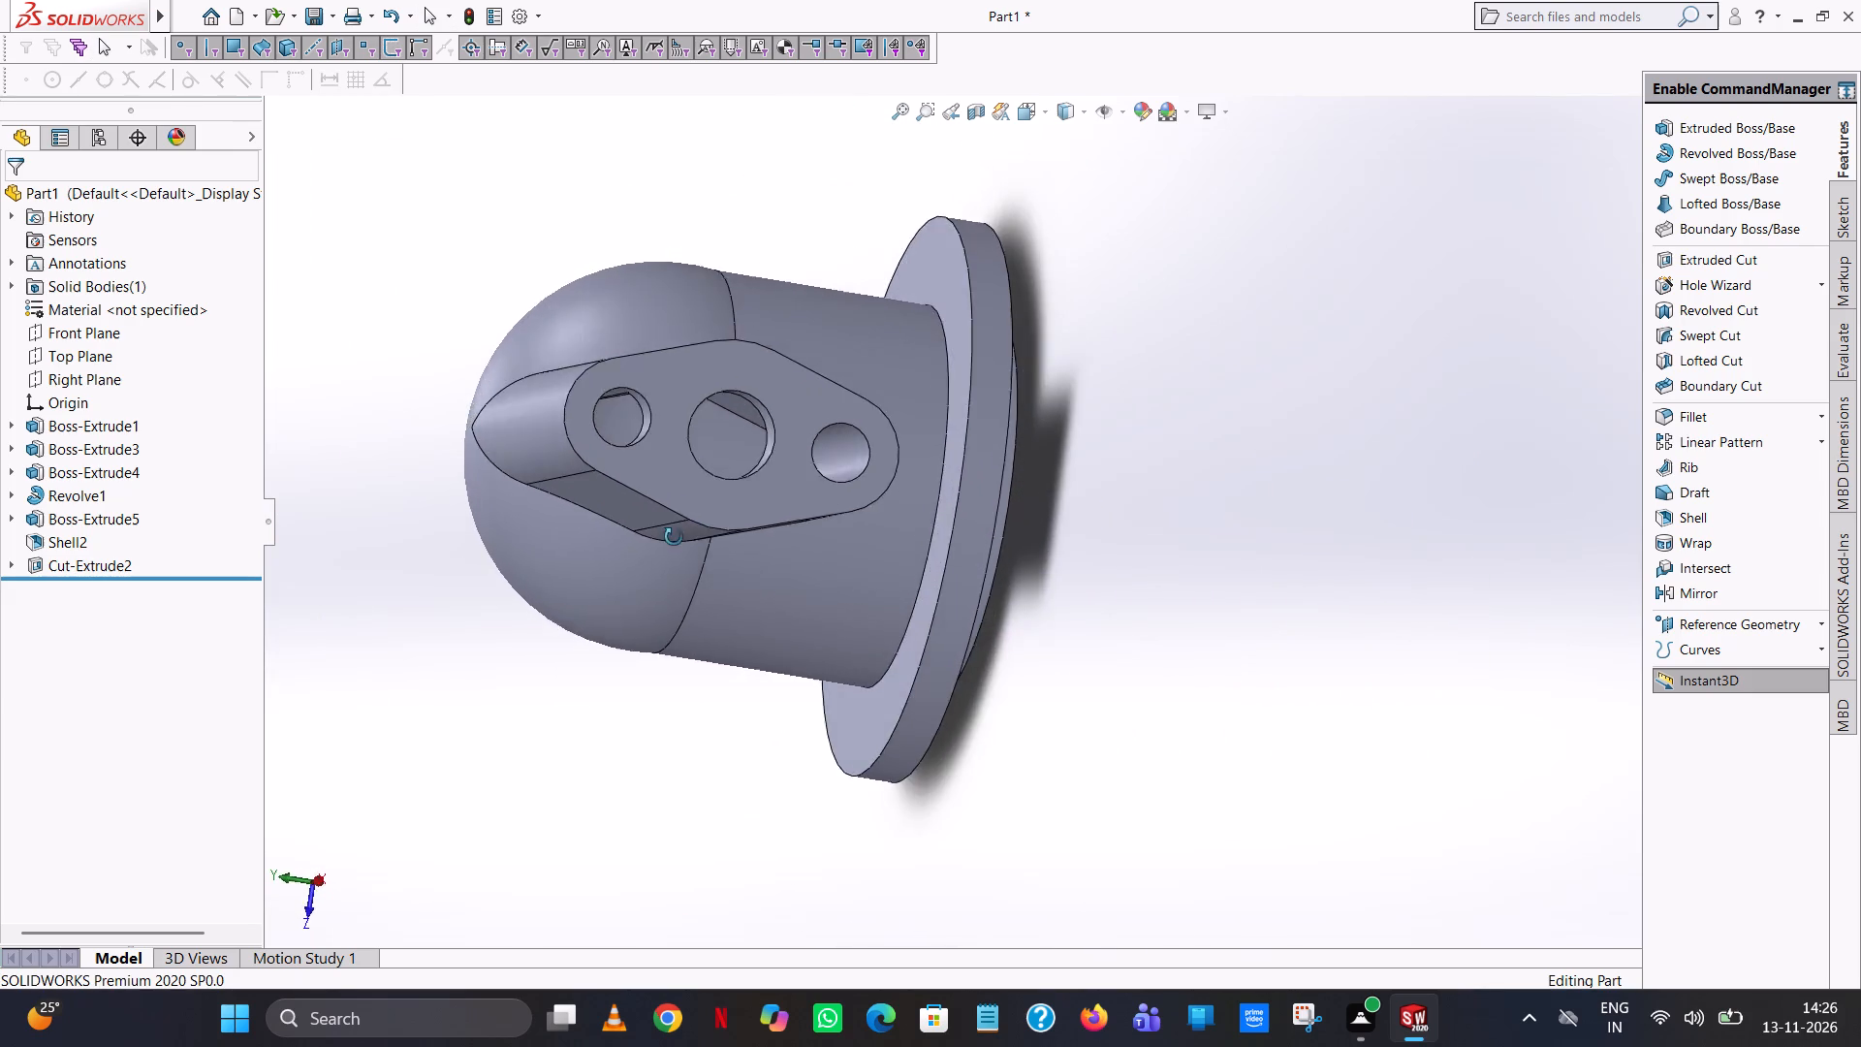
middle_click_drag(674, 537, 888, 308)
scroll(887, 307, "up", 1)
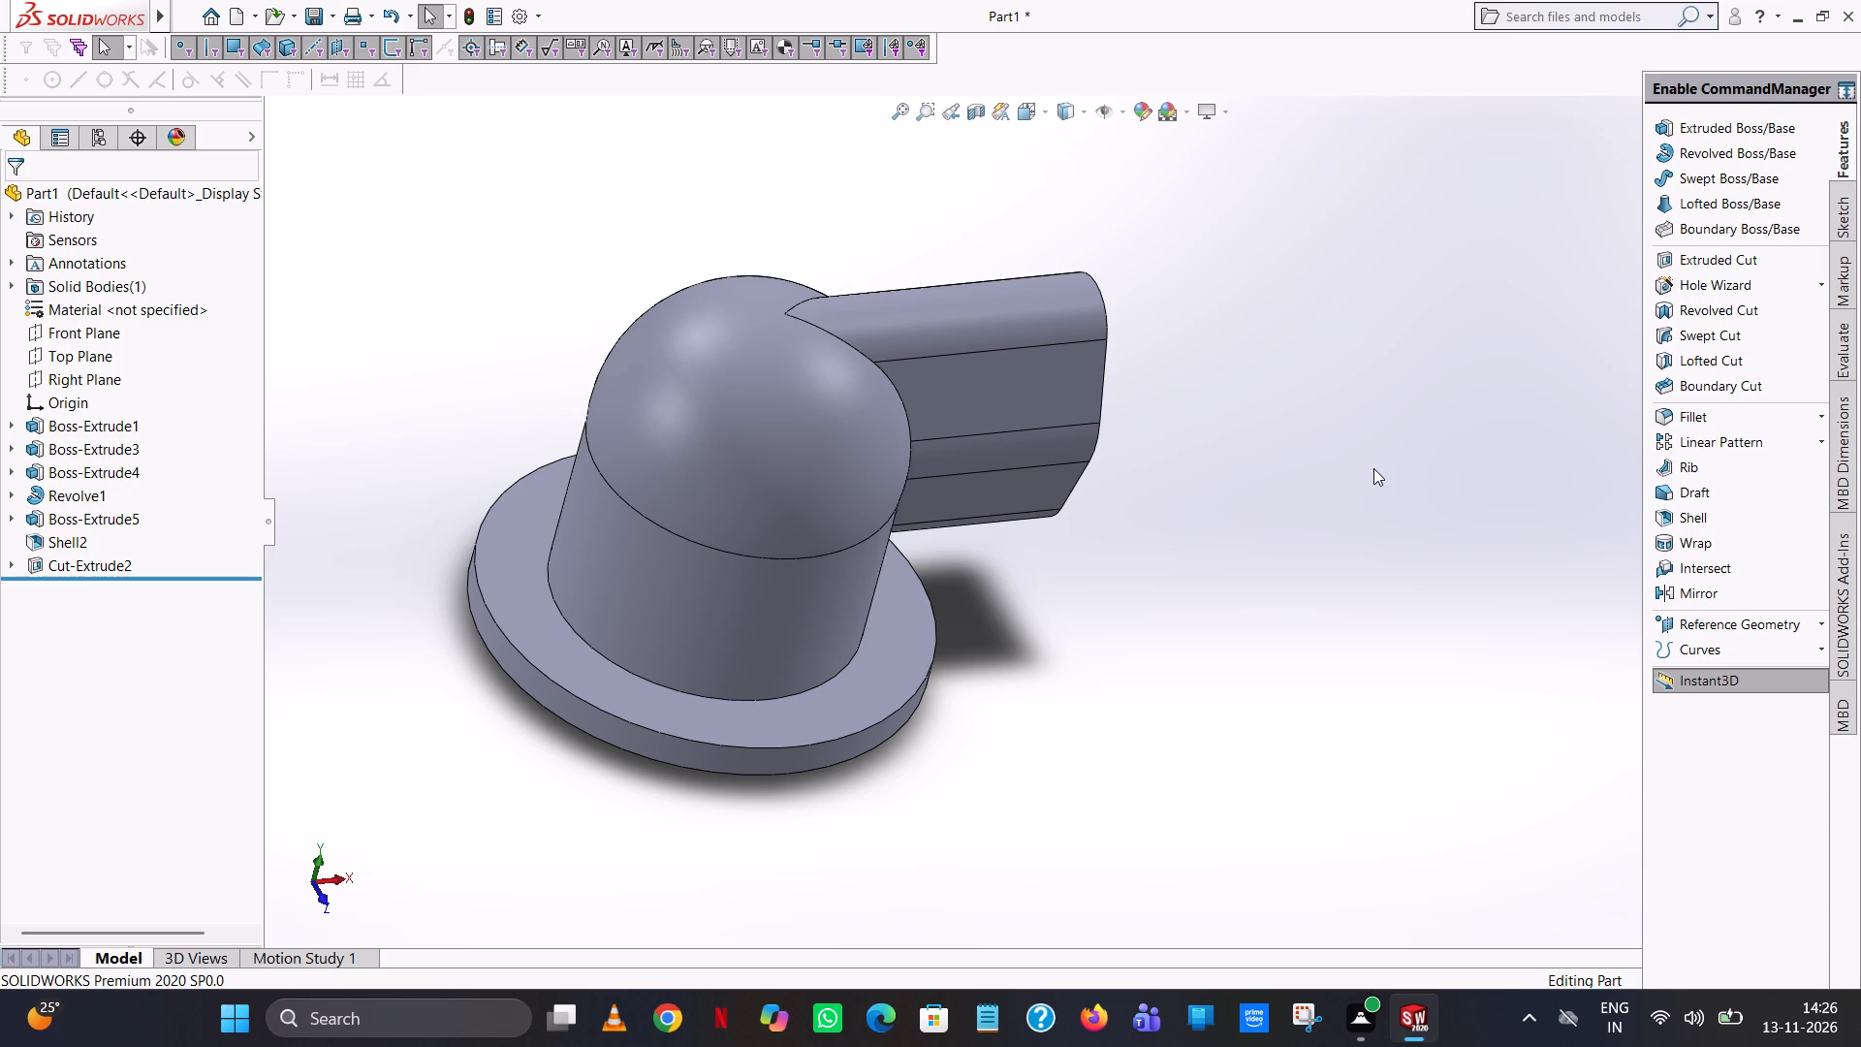
middle_click_drag(1354, 455, 1058, 214)
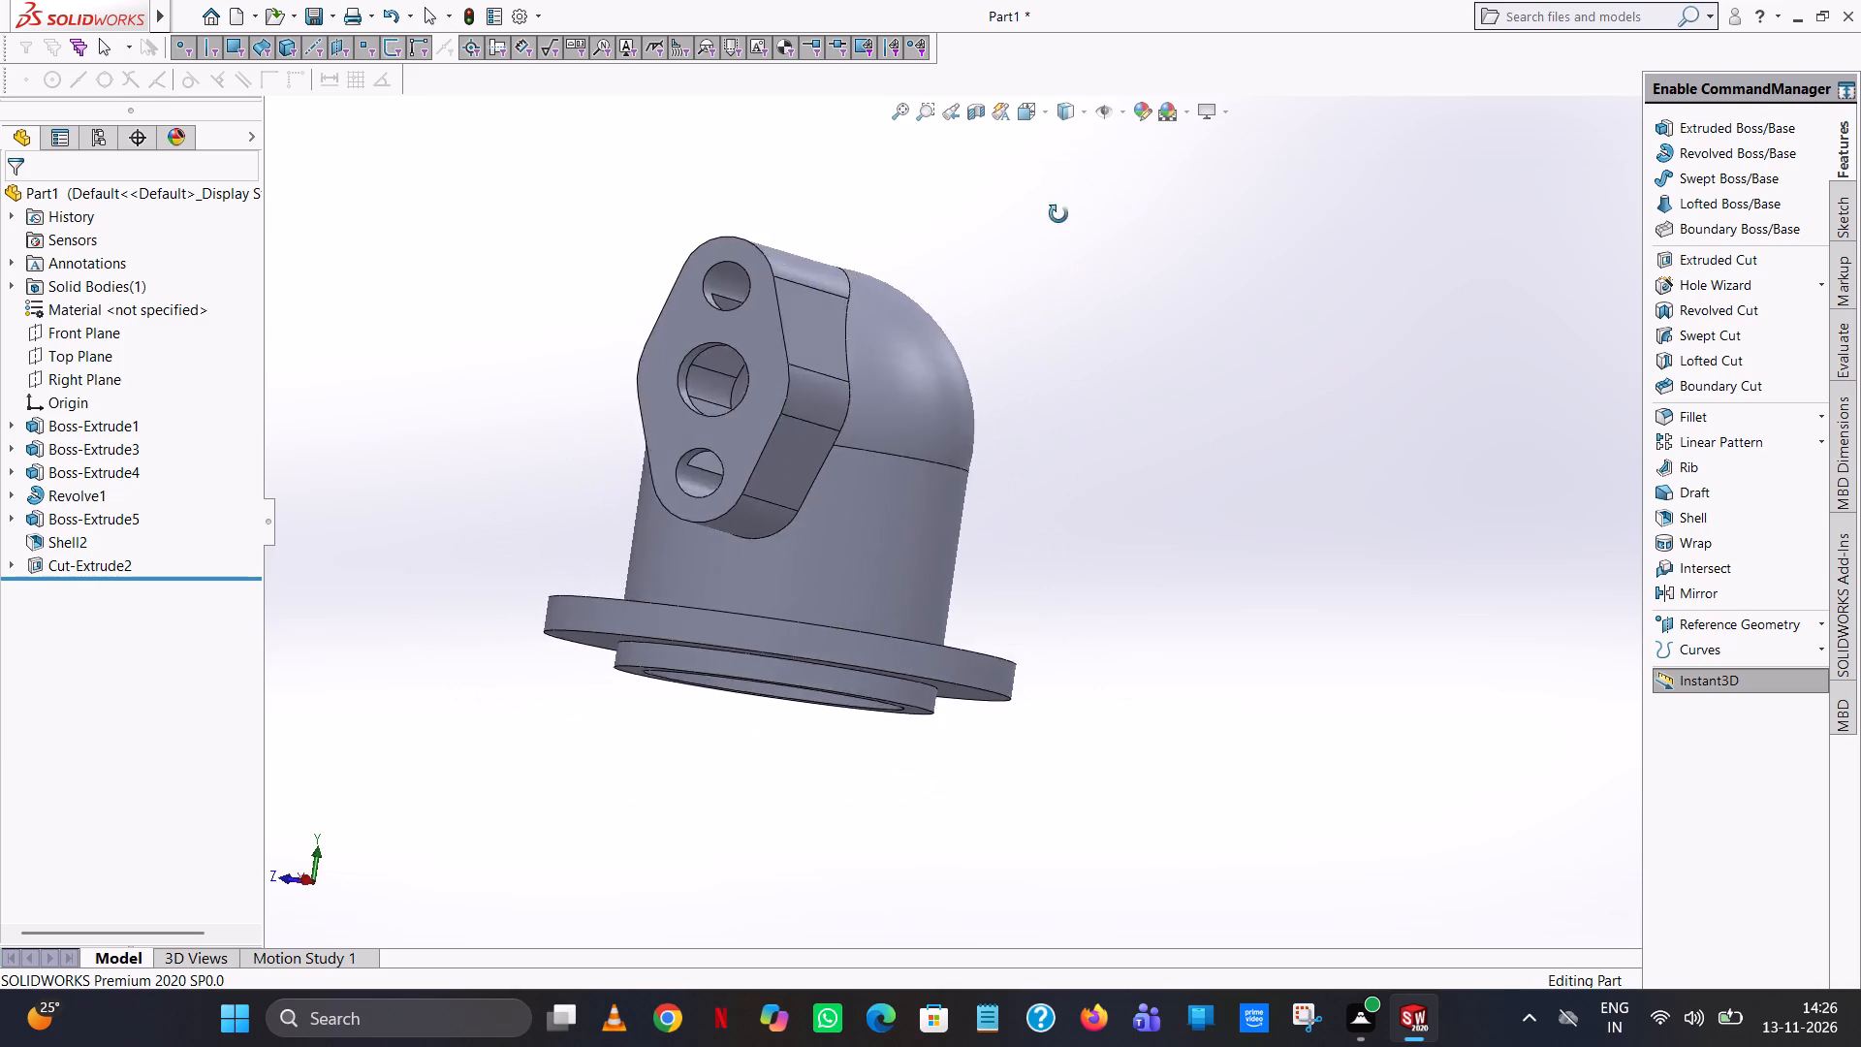
middle_click_drag(1058, 214, 1096, 267)
scroll(1096, 267, "up", 1)
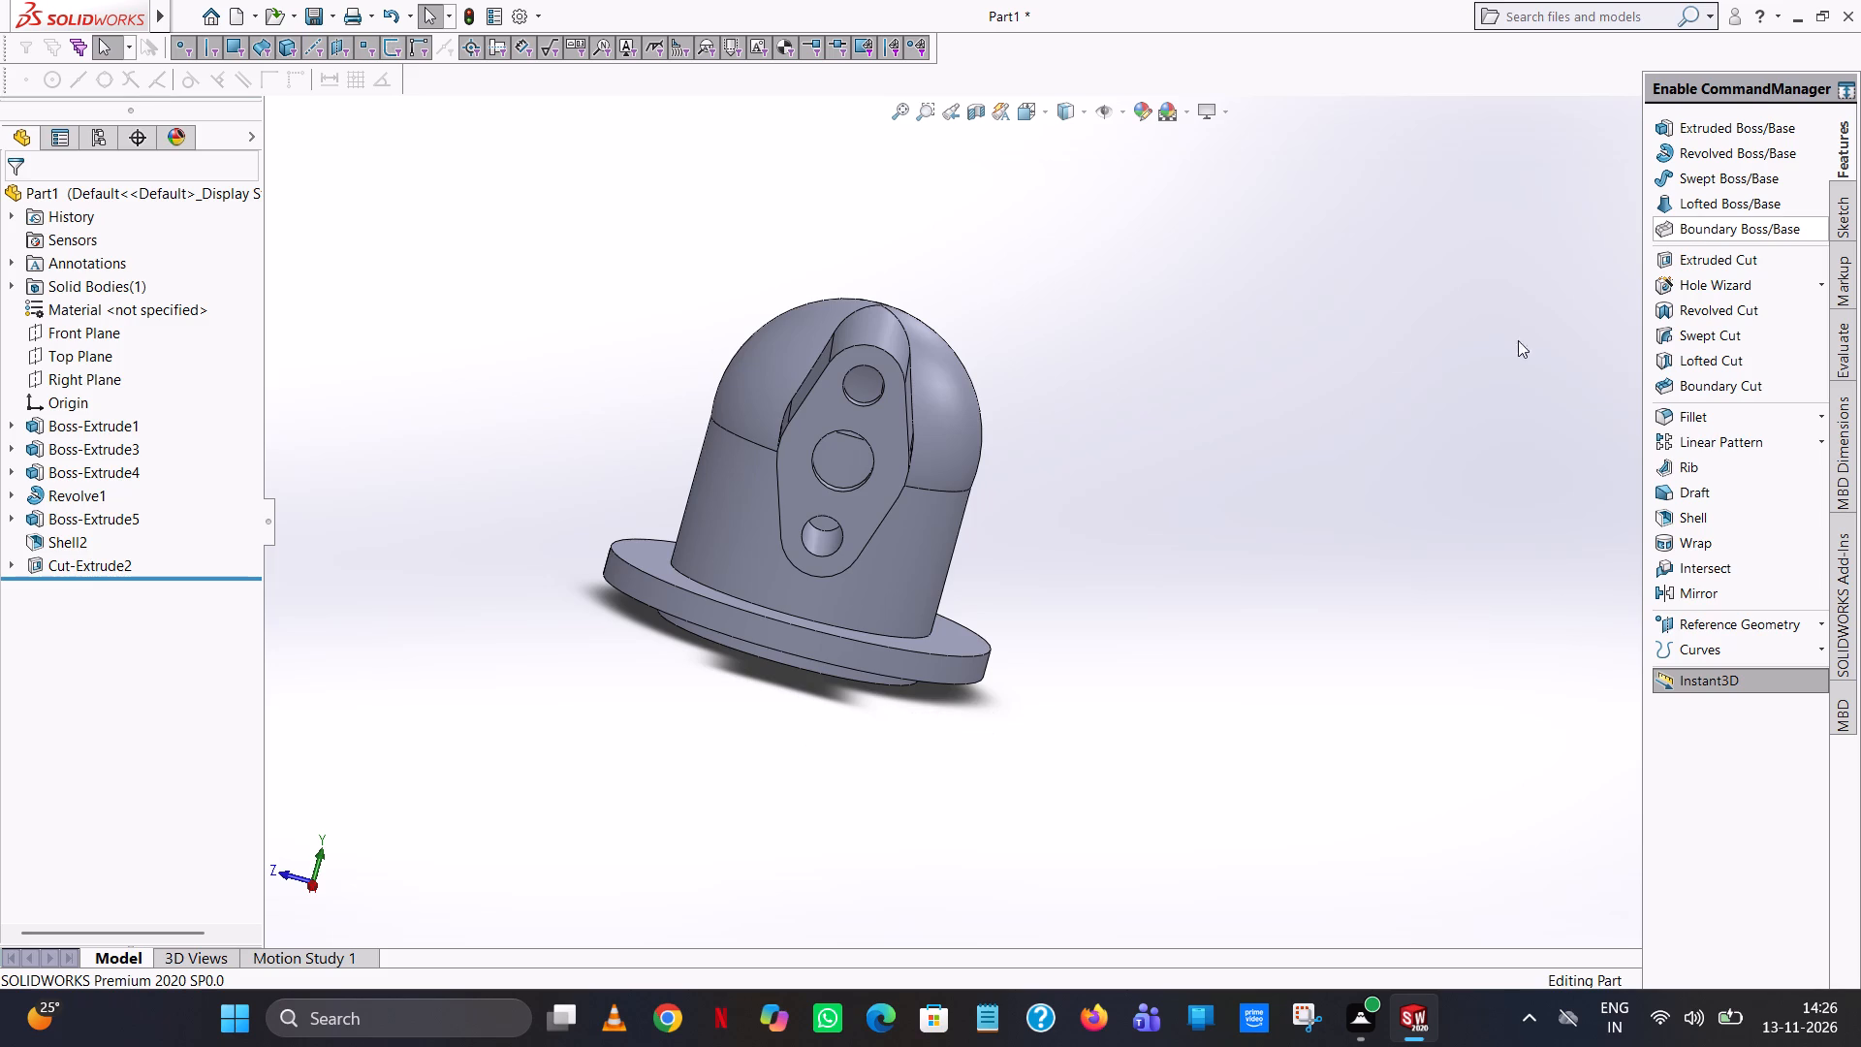
middle_click_drag(1186, 462, 1229, 825)
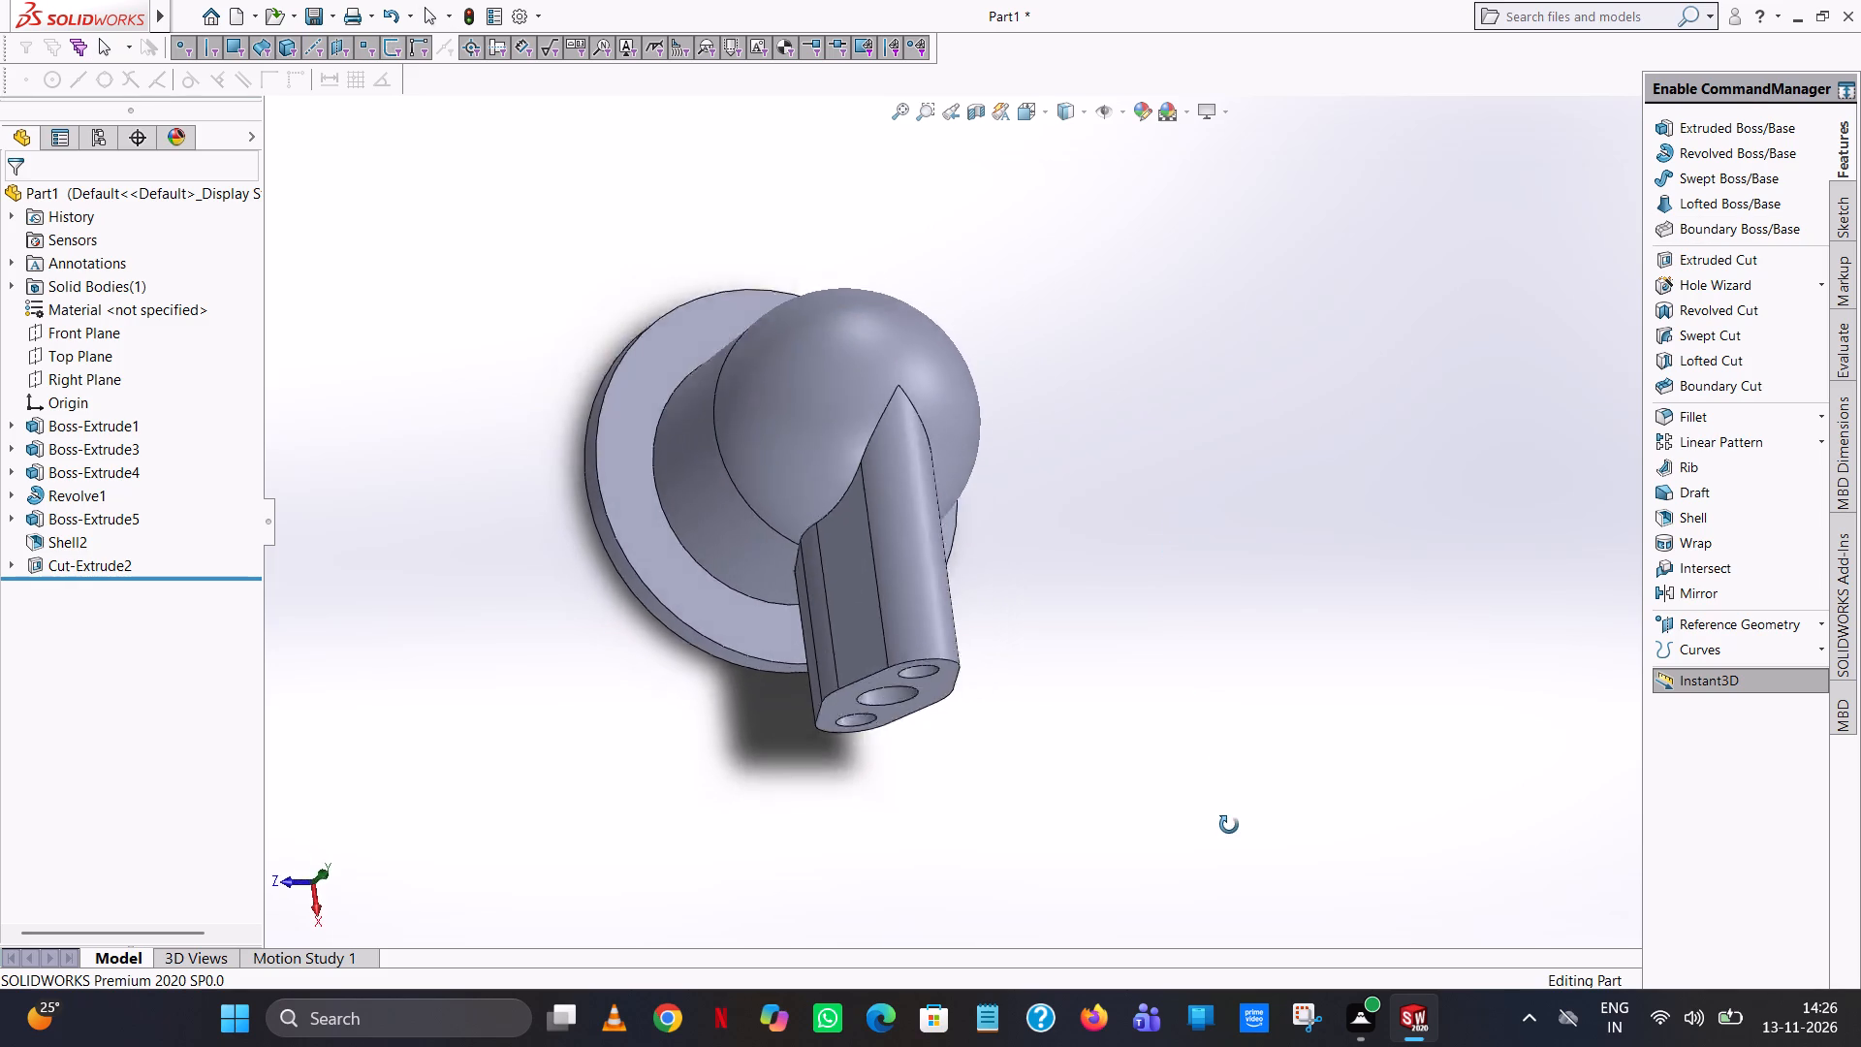
middle_click_drag(1229, 825, 1197, 826)
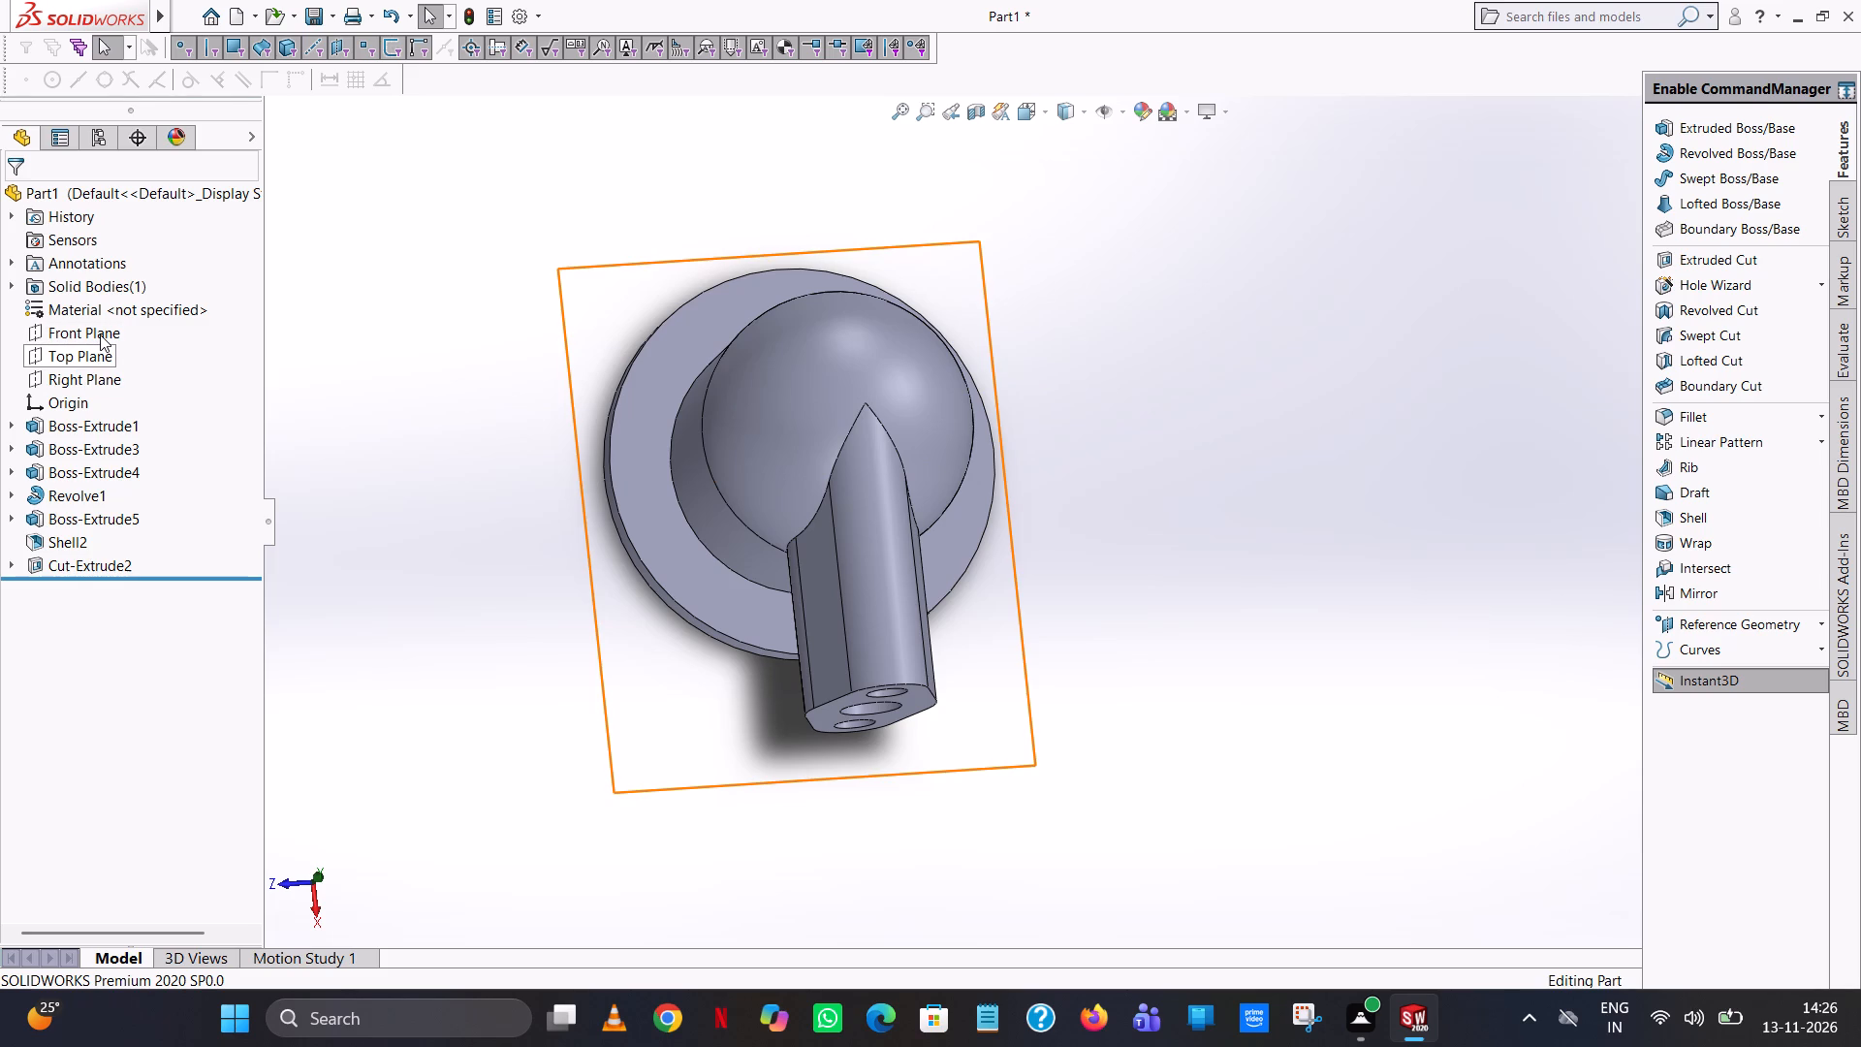
scroll(894, 754, "down", 2)
middle_click_drag(893, 753, 883, 680)
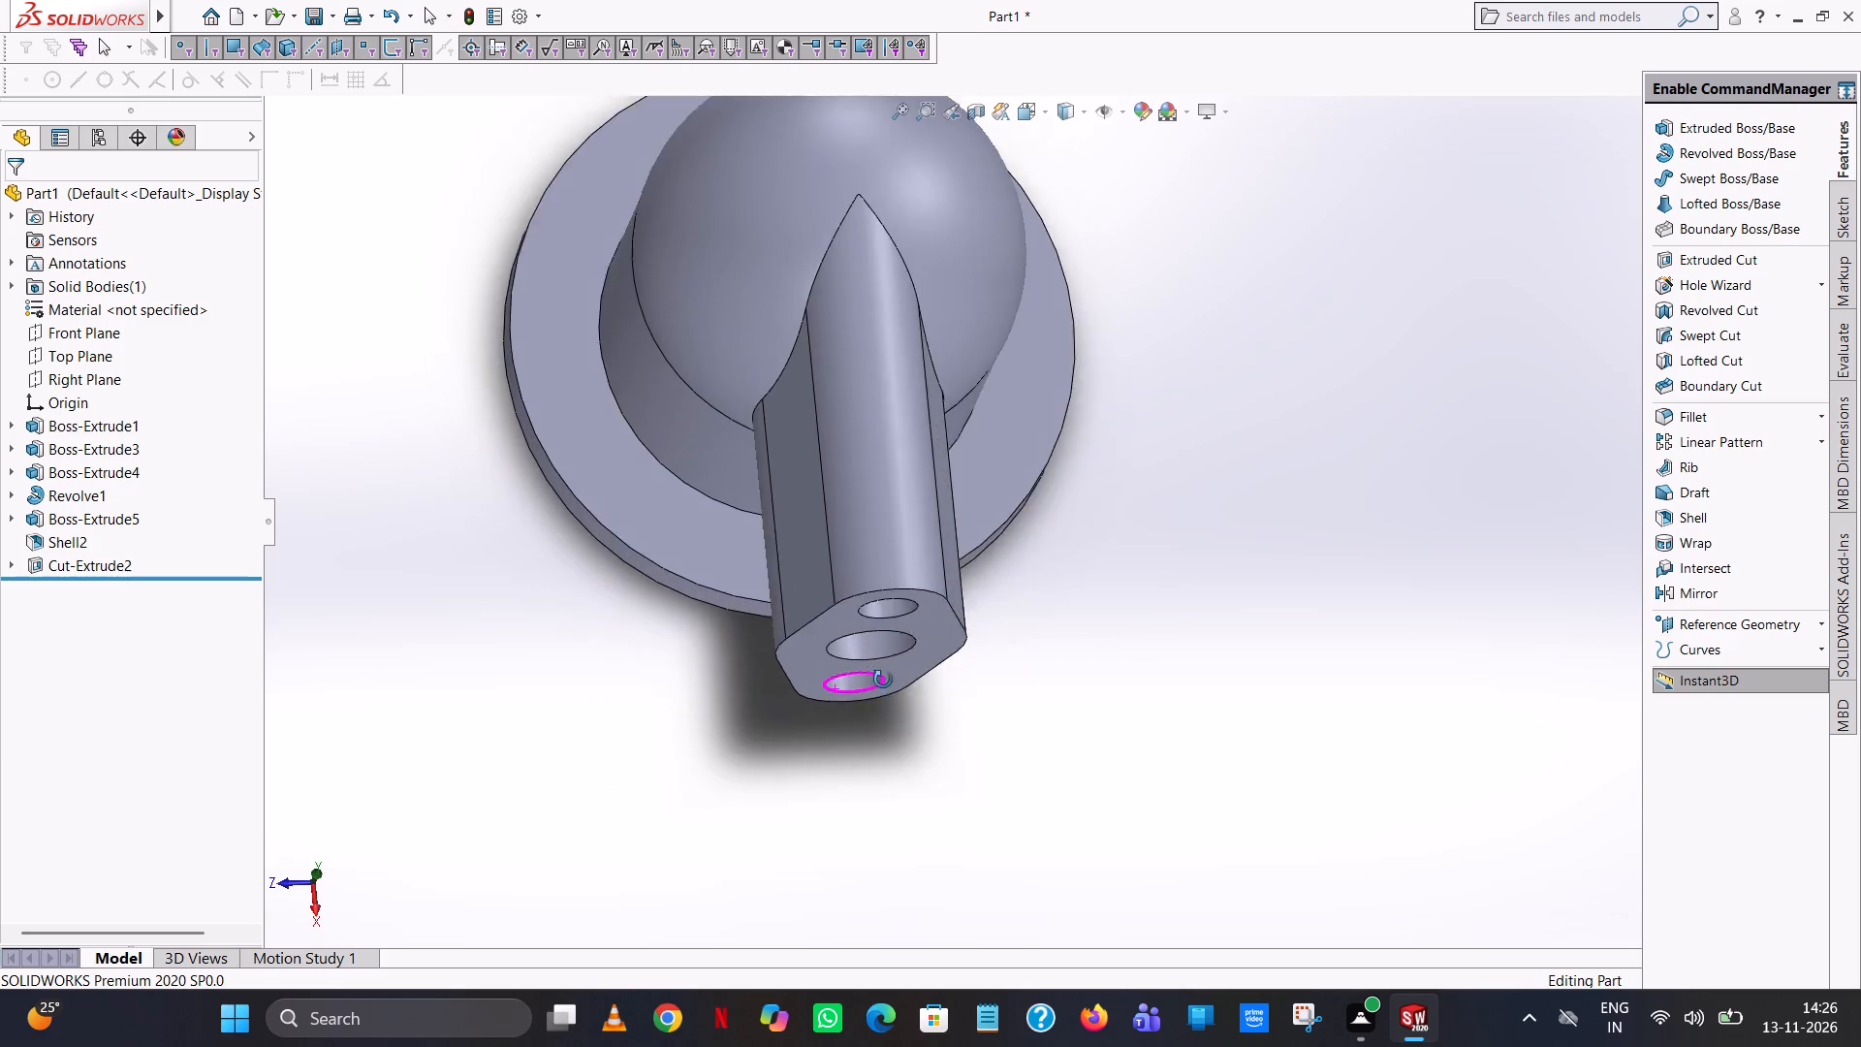
middle_click_drag(883, 680, 964, 751)
scroll(920, 465, "up", 1)
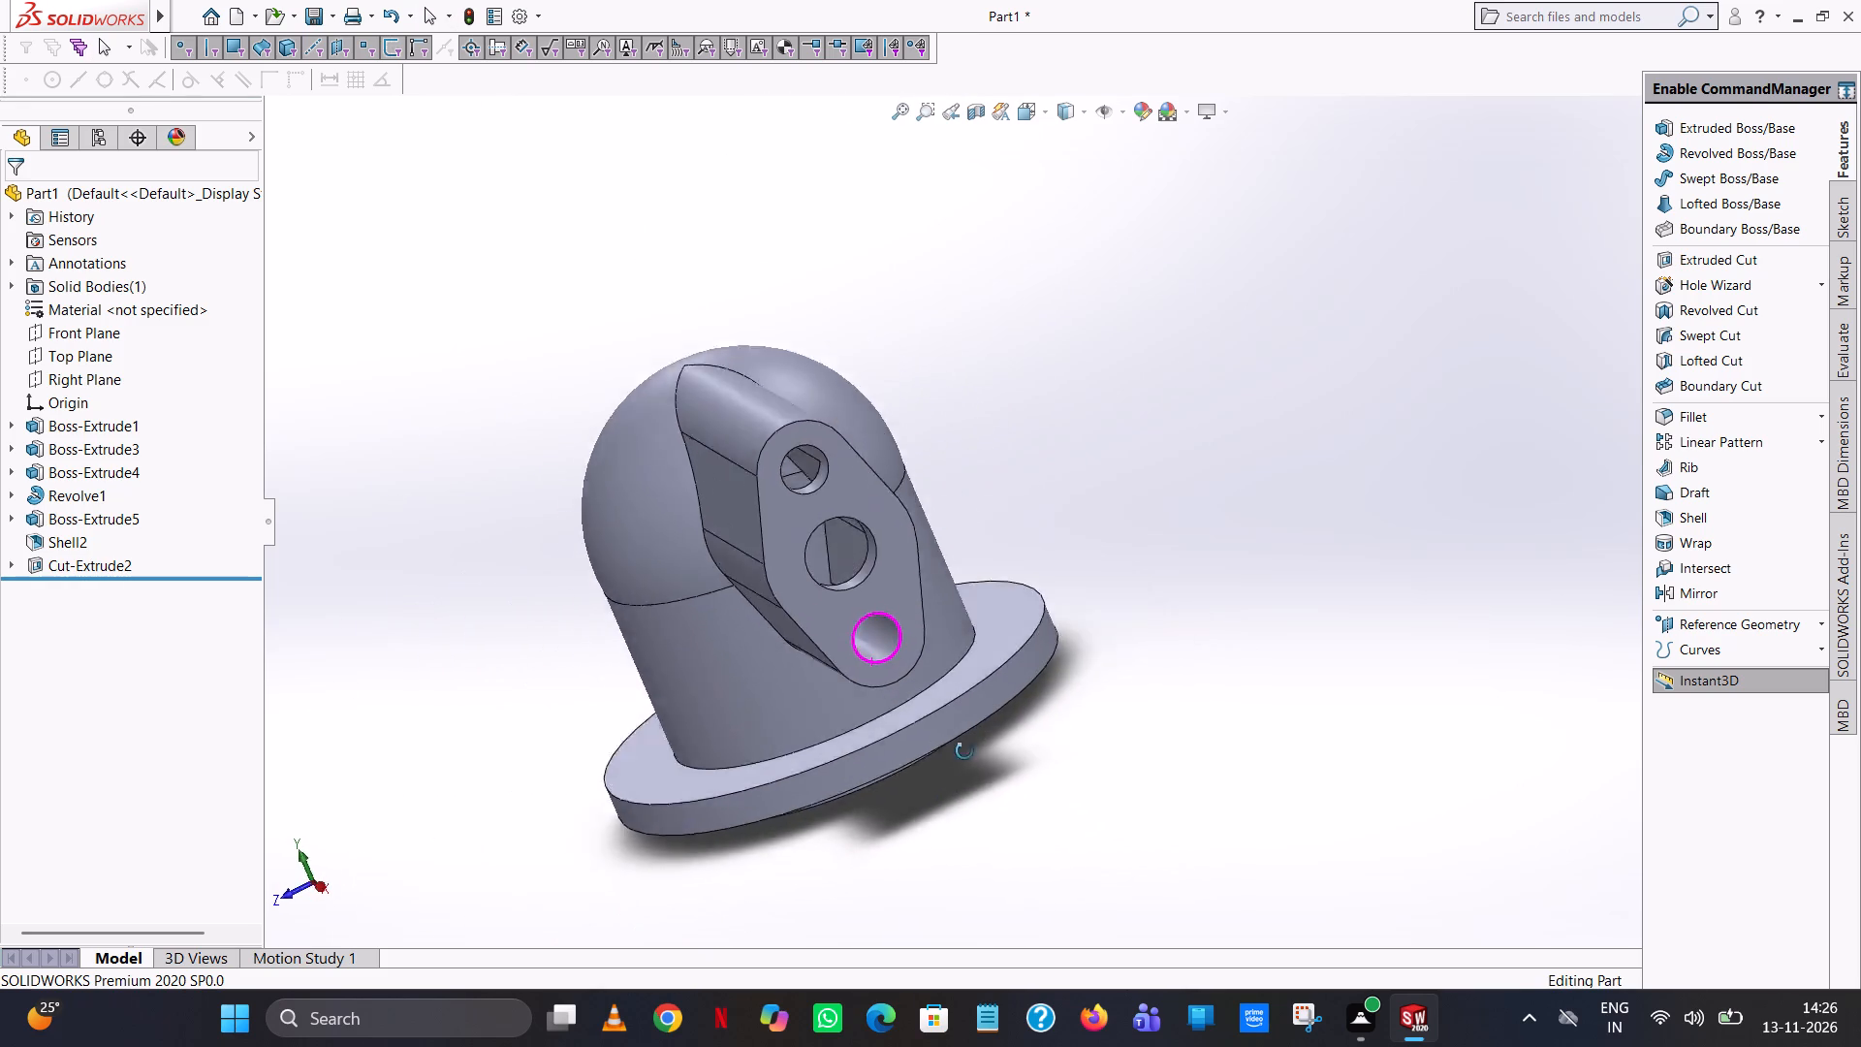
middle_click_drag(964, 751, 963, 691)
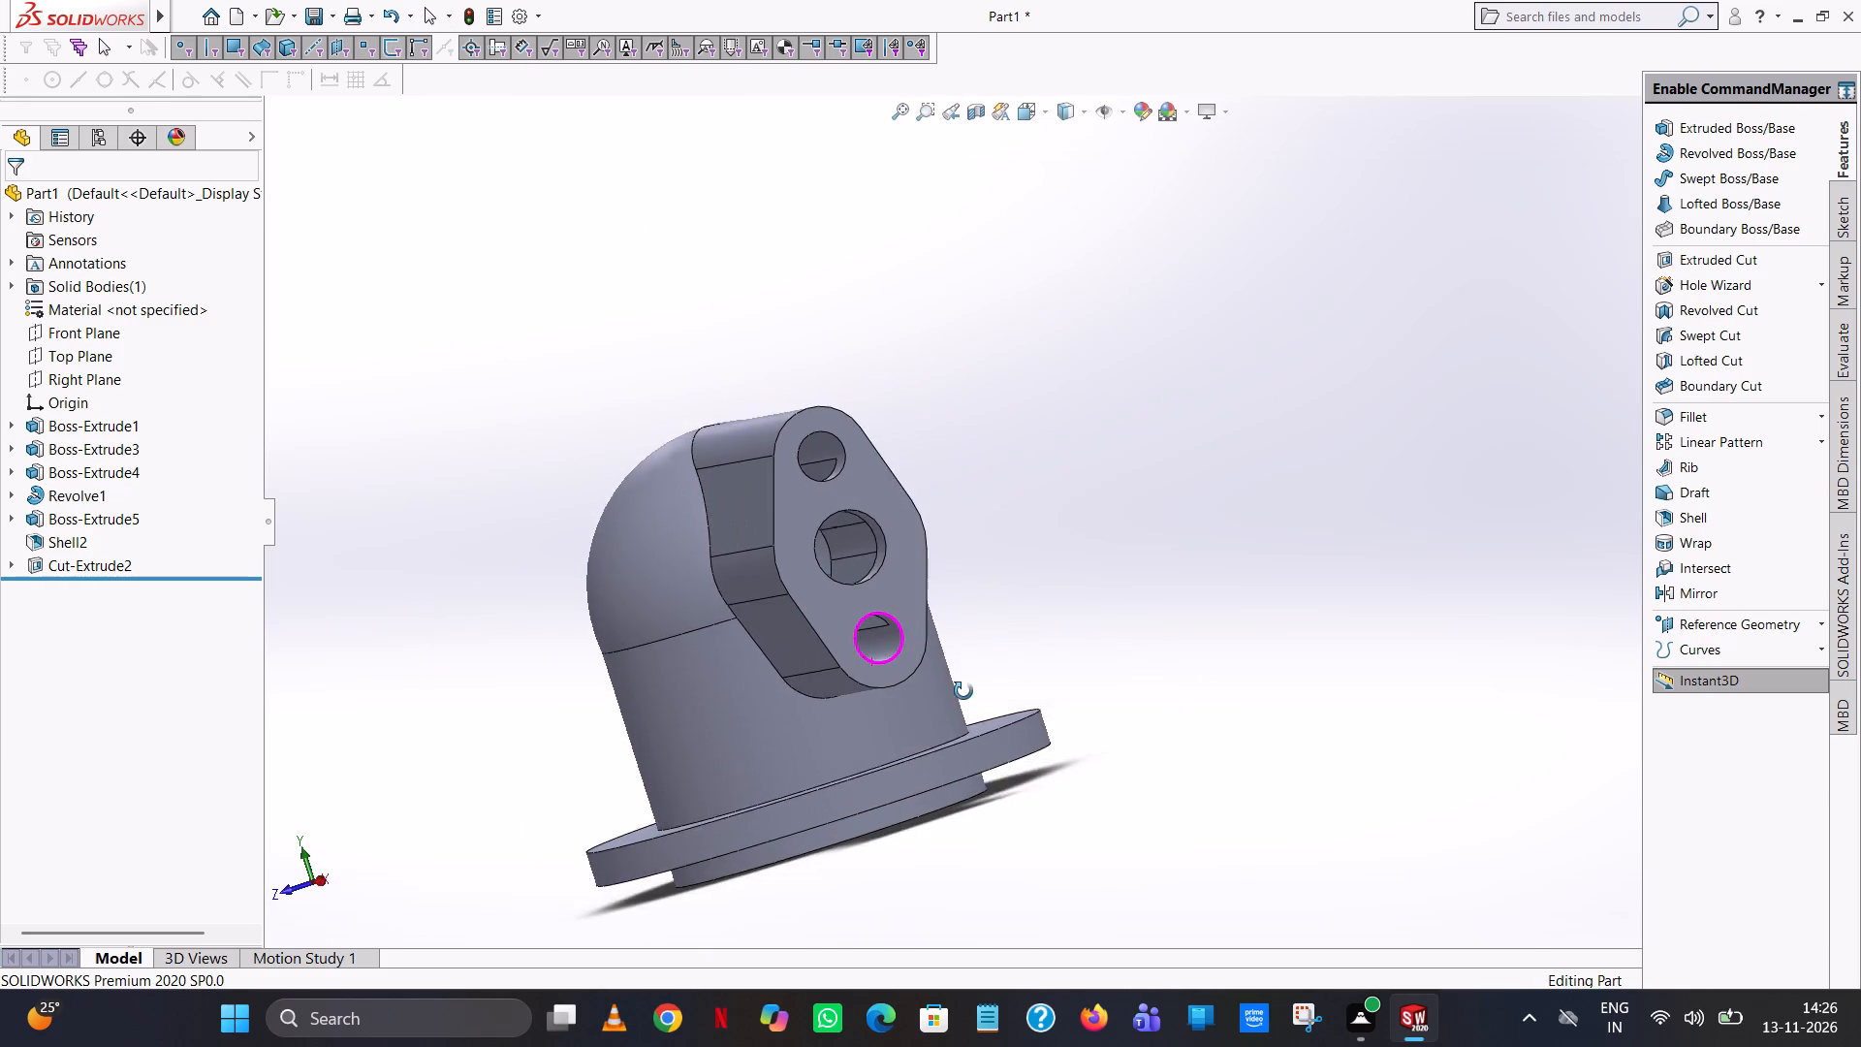
middle_click_drag(963, 691, 949, 682)
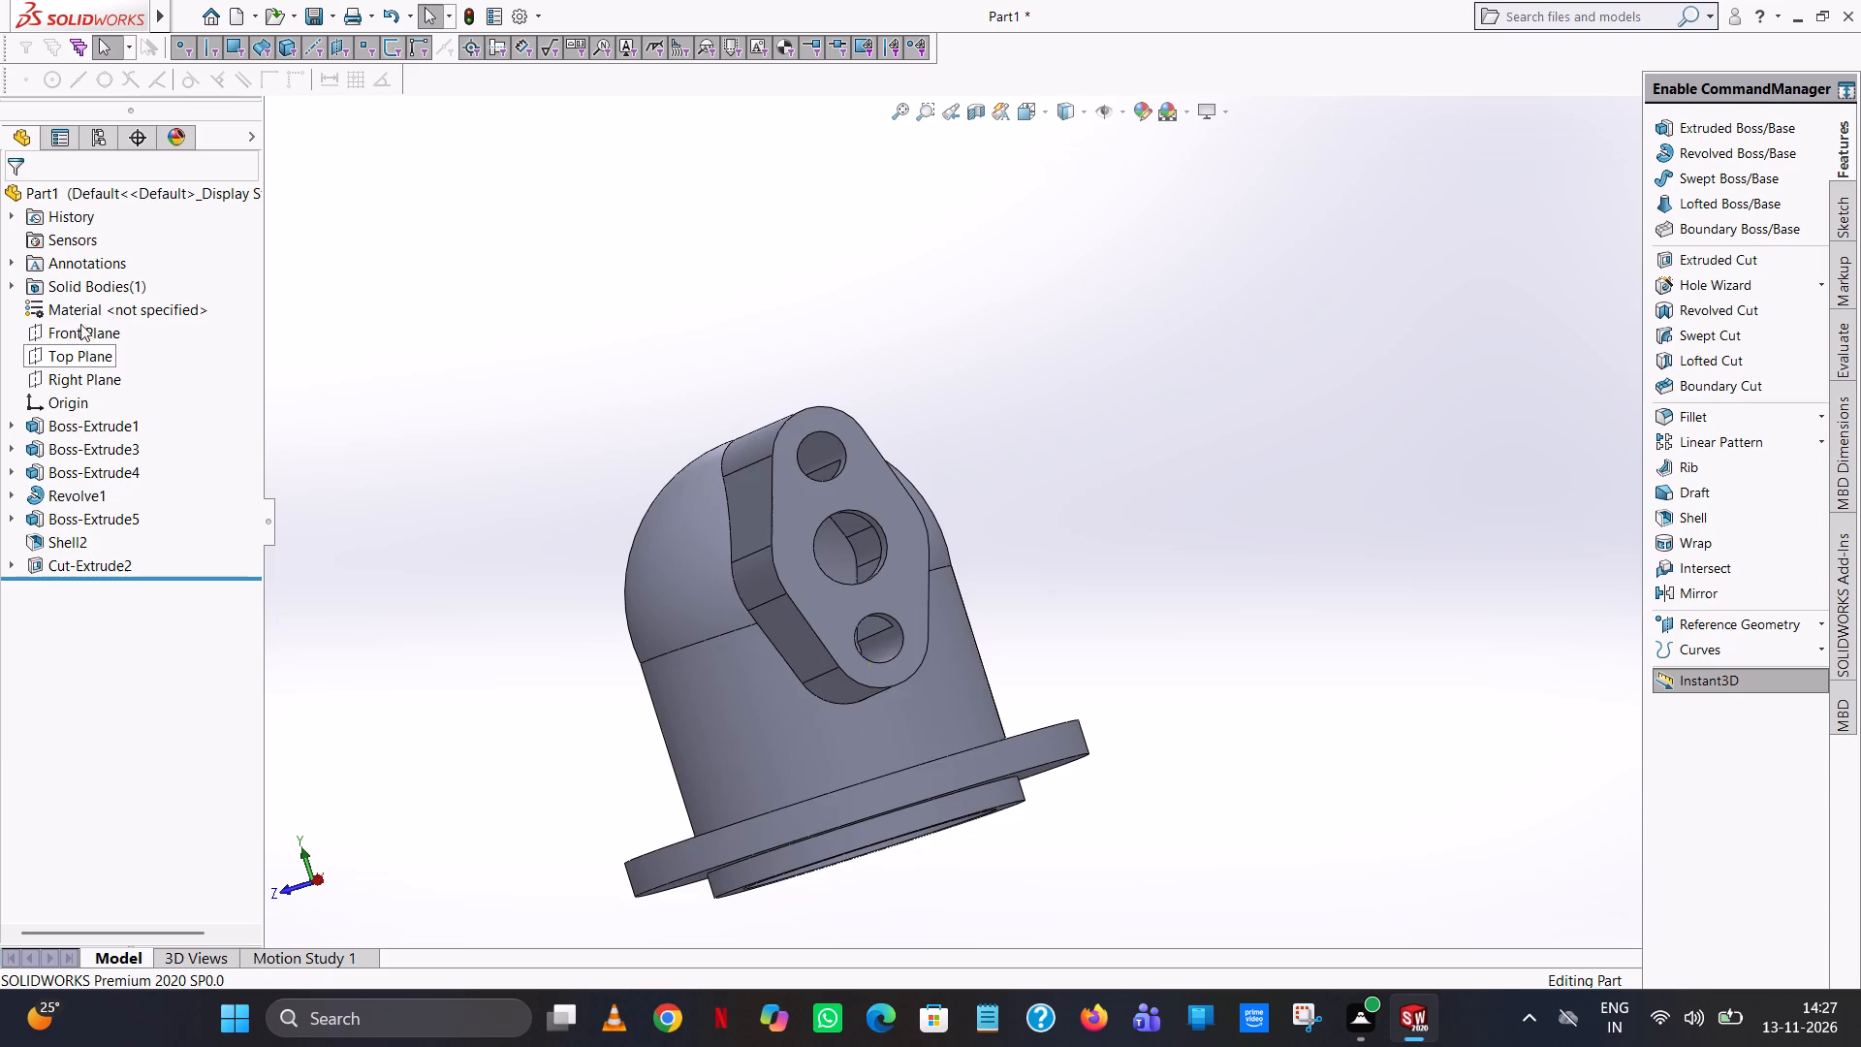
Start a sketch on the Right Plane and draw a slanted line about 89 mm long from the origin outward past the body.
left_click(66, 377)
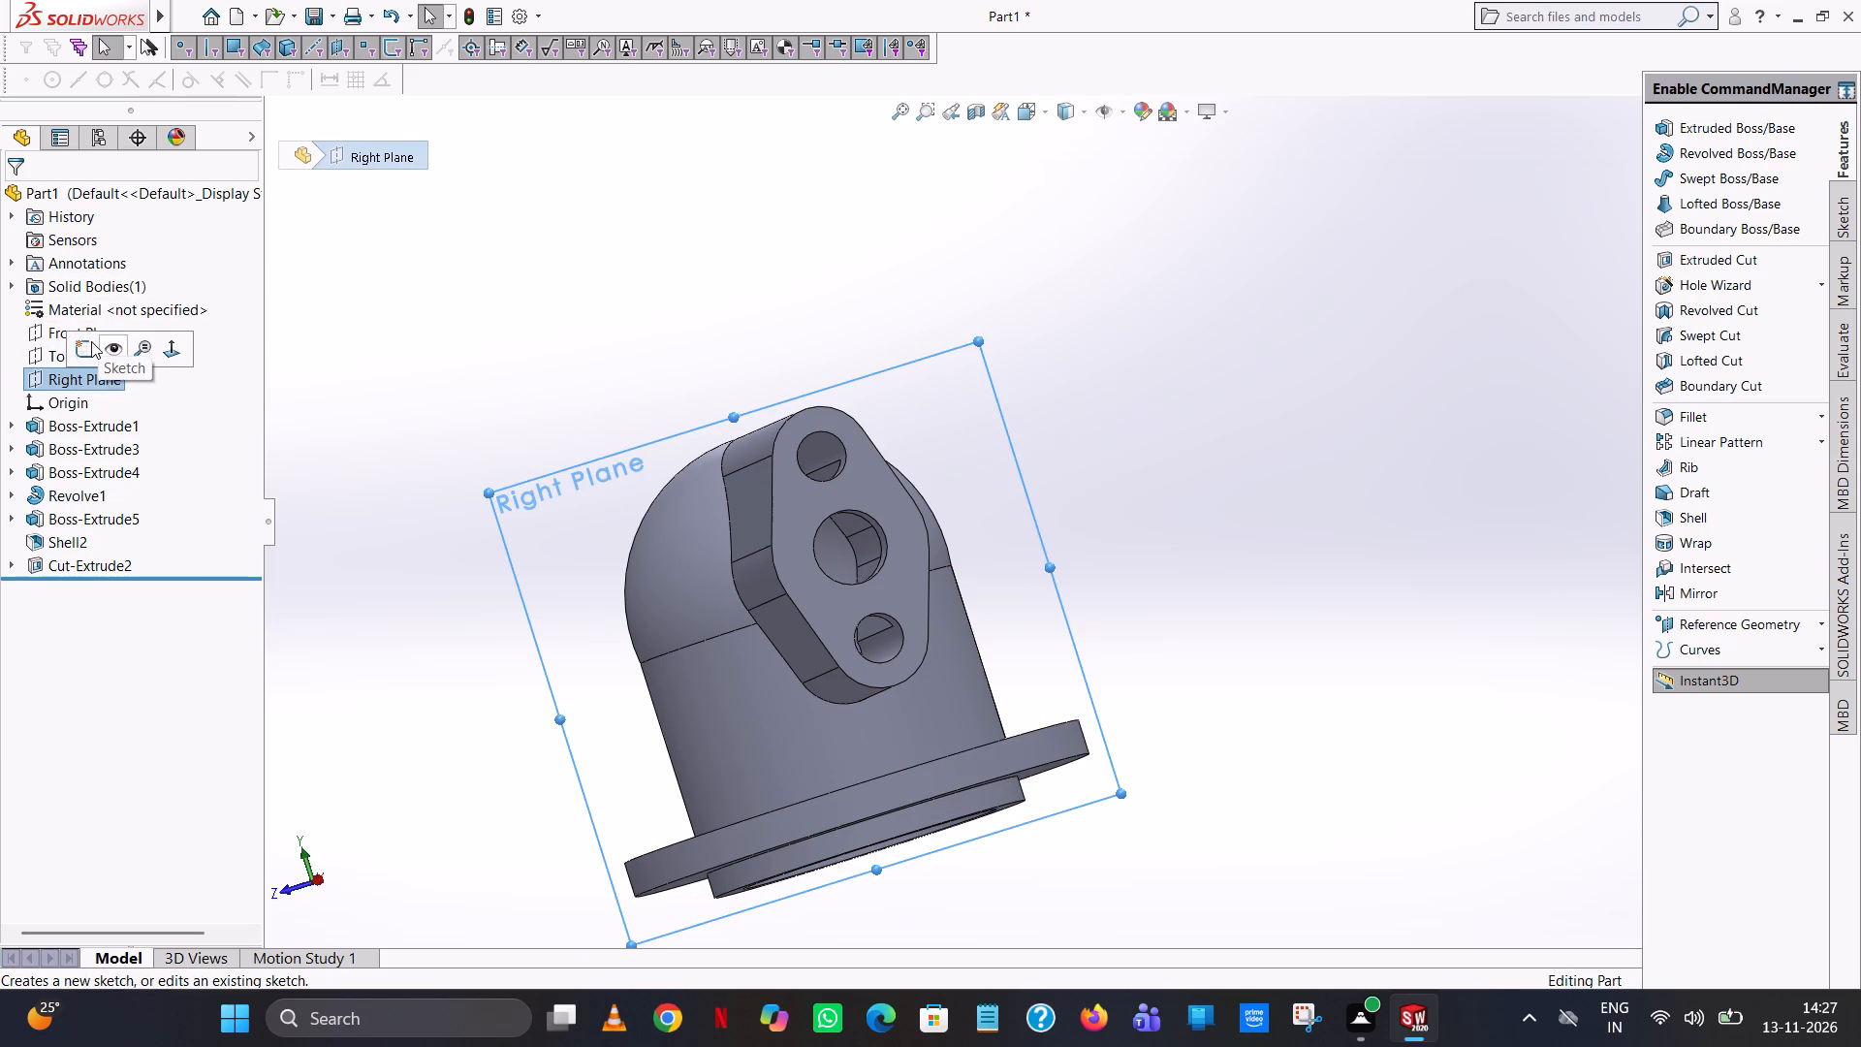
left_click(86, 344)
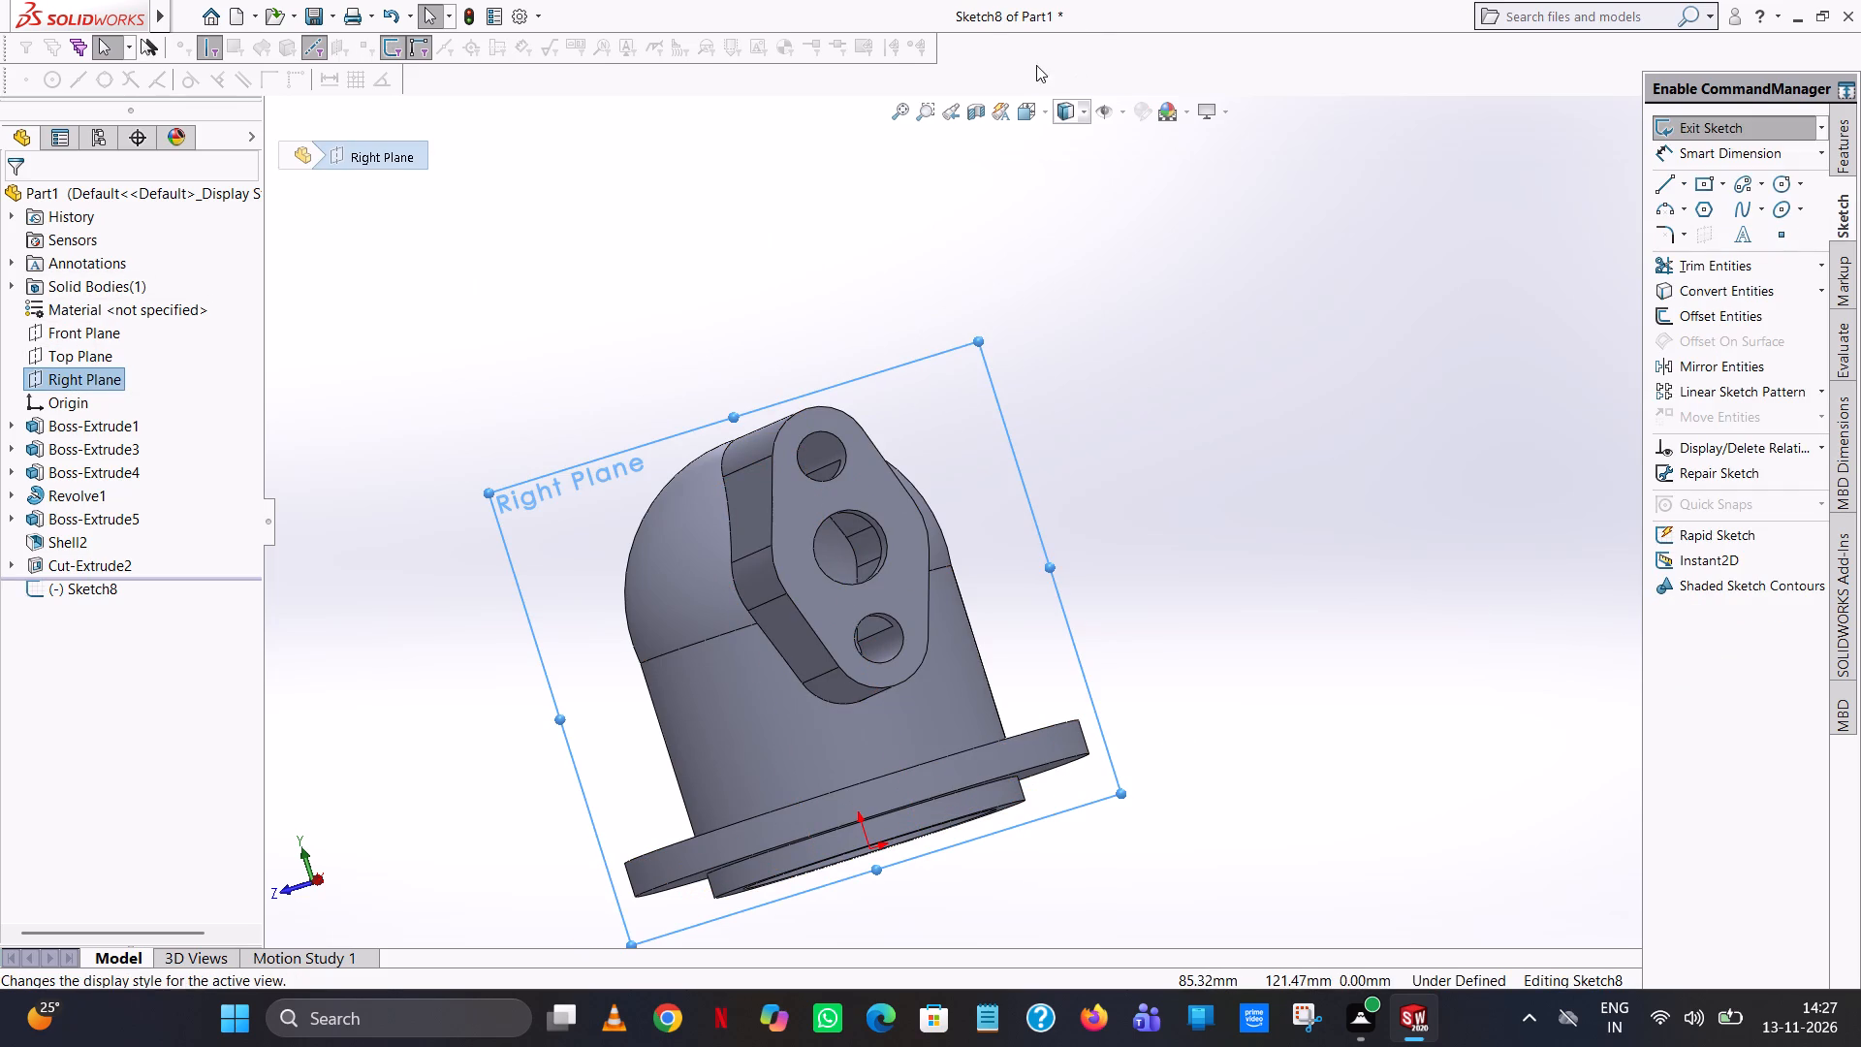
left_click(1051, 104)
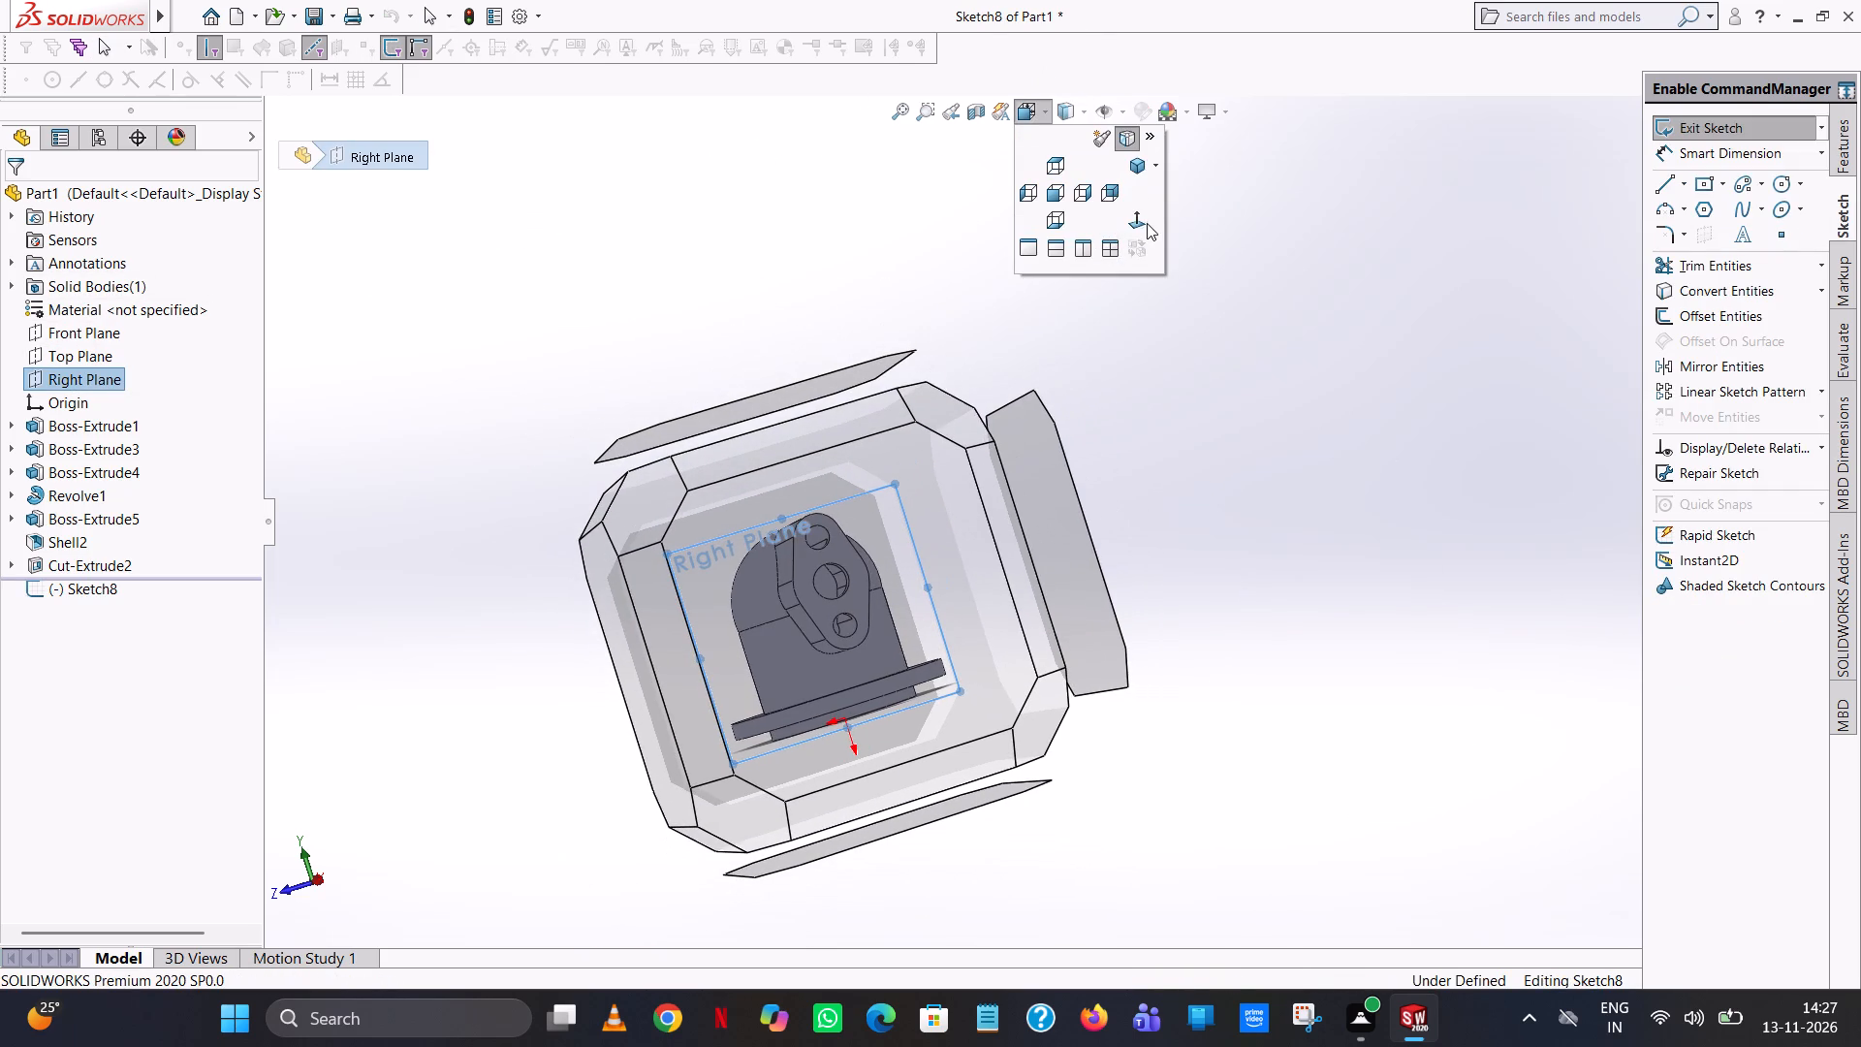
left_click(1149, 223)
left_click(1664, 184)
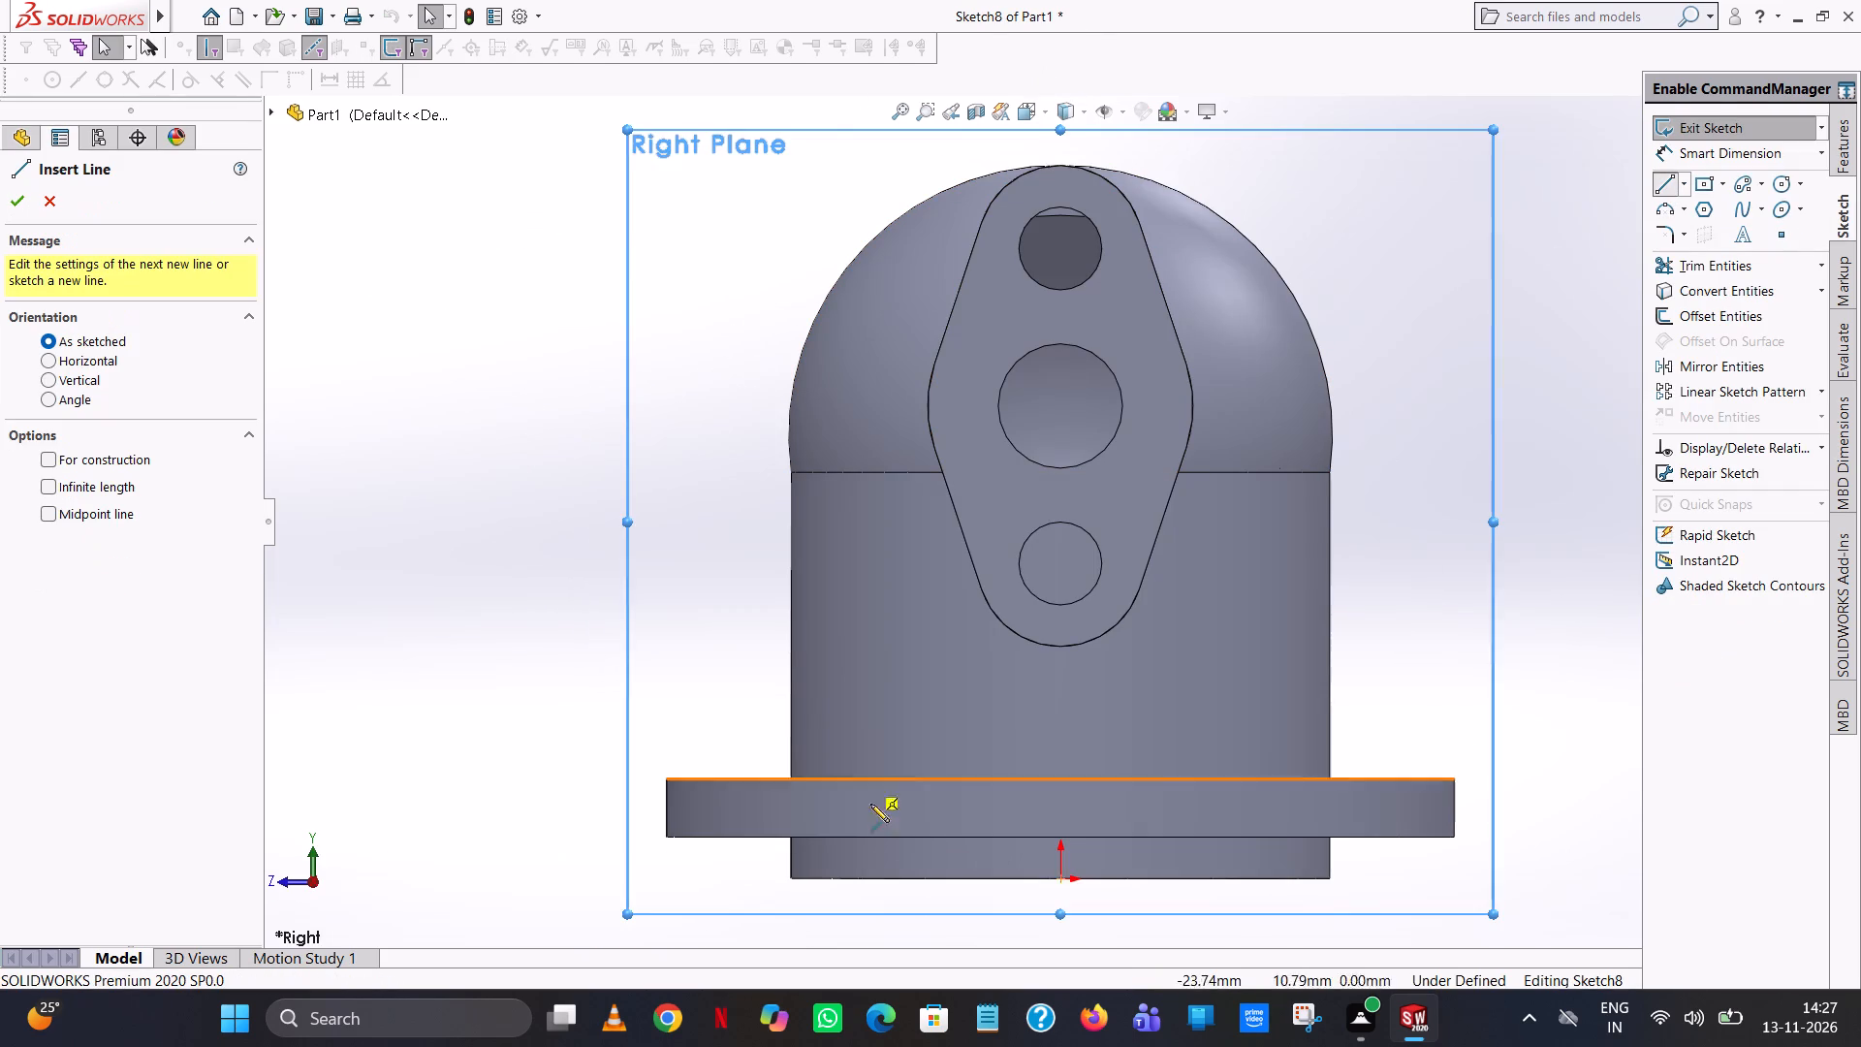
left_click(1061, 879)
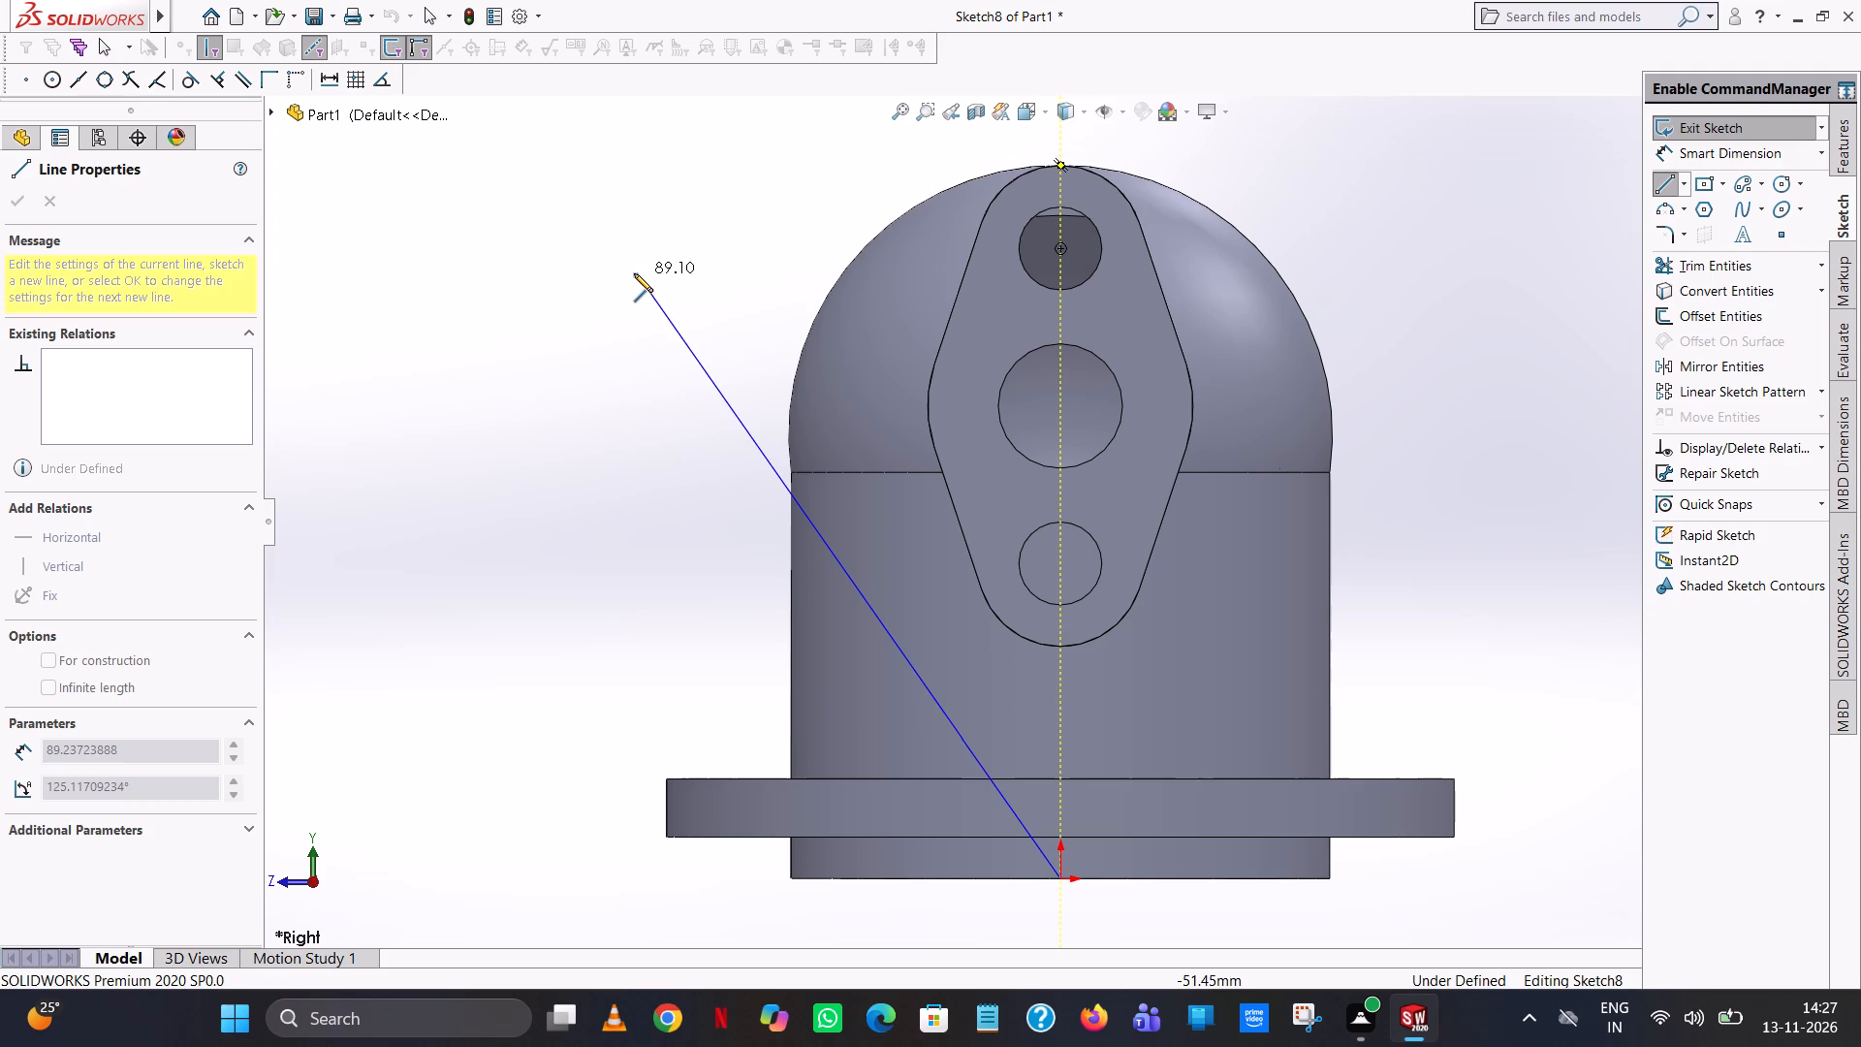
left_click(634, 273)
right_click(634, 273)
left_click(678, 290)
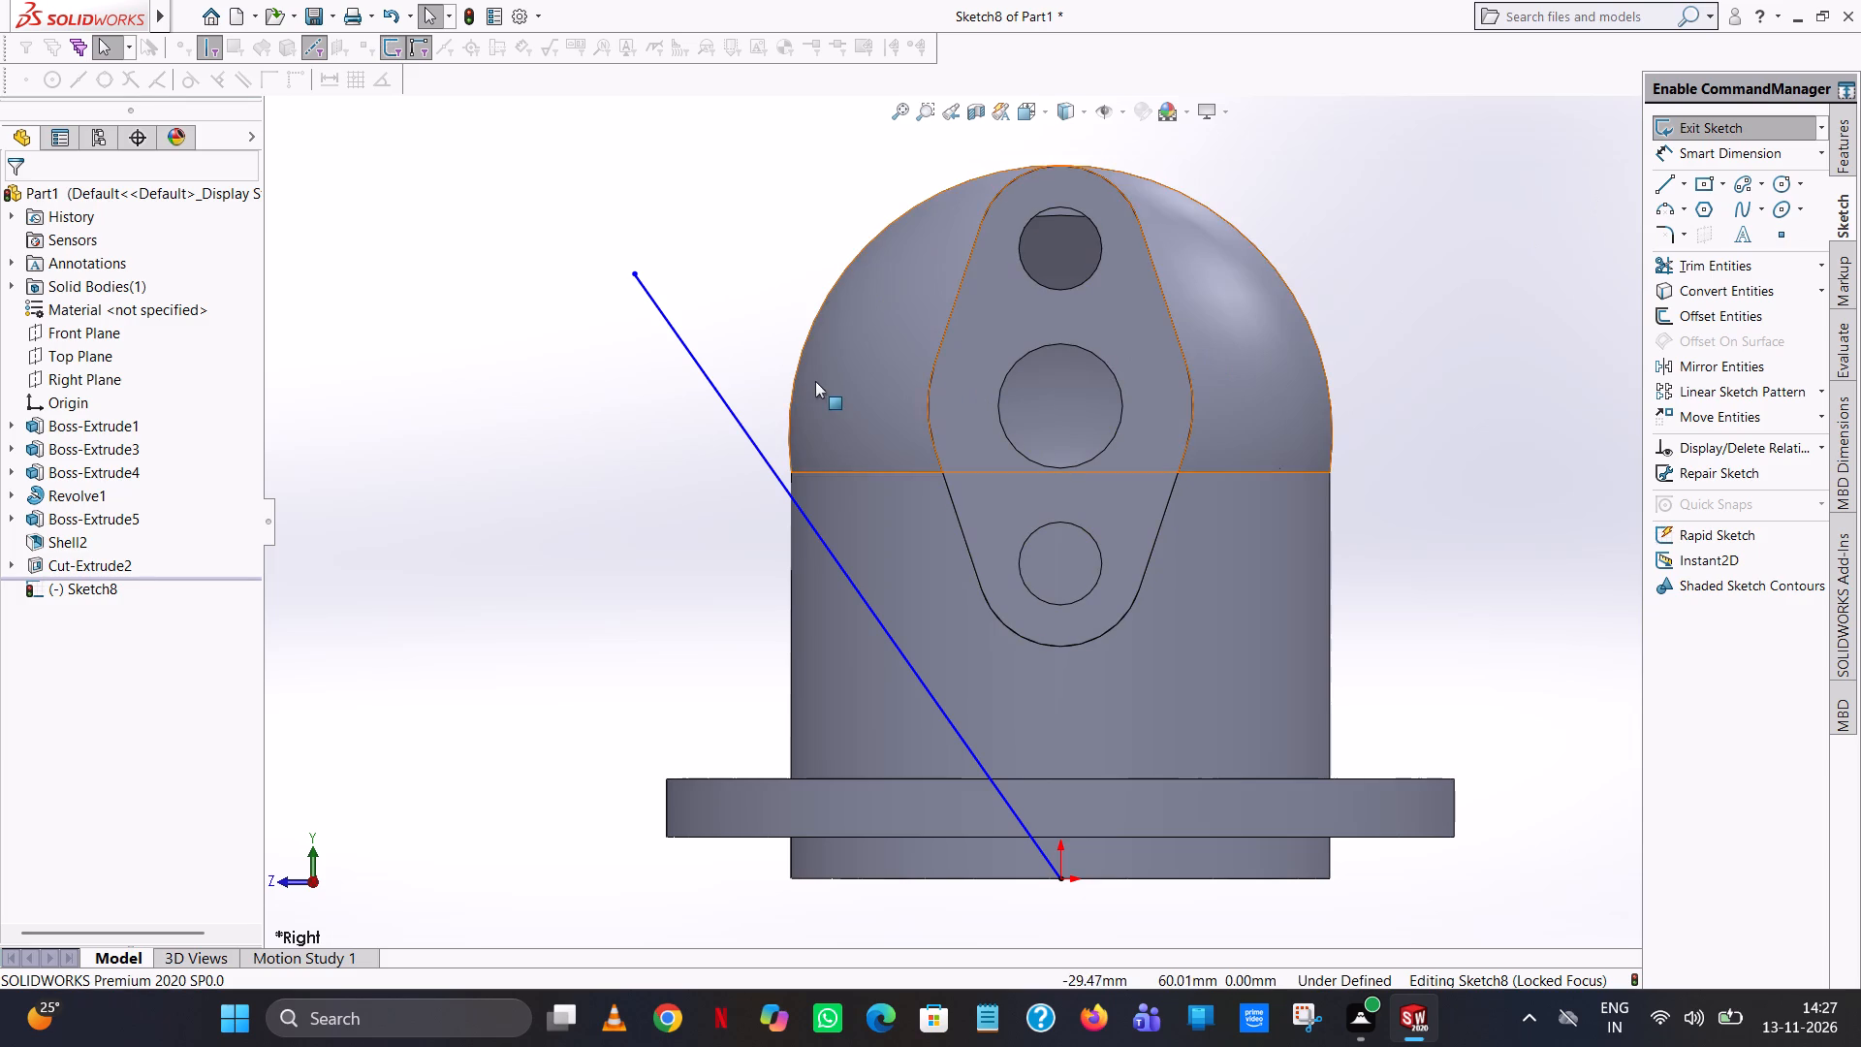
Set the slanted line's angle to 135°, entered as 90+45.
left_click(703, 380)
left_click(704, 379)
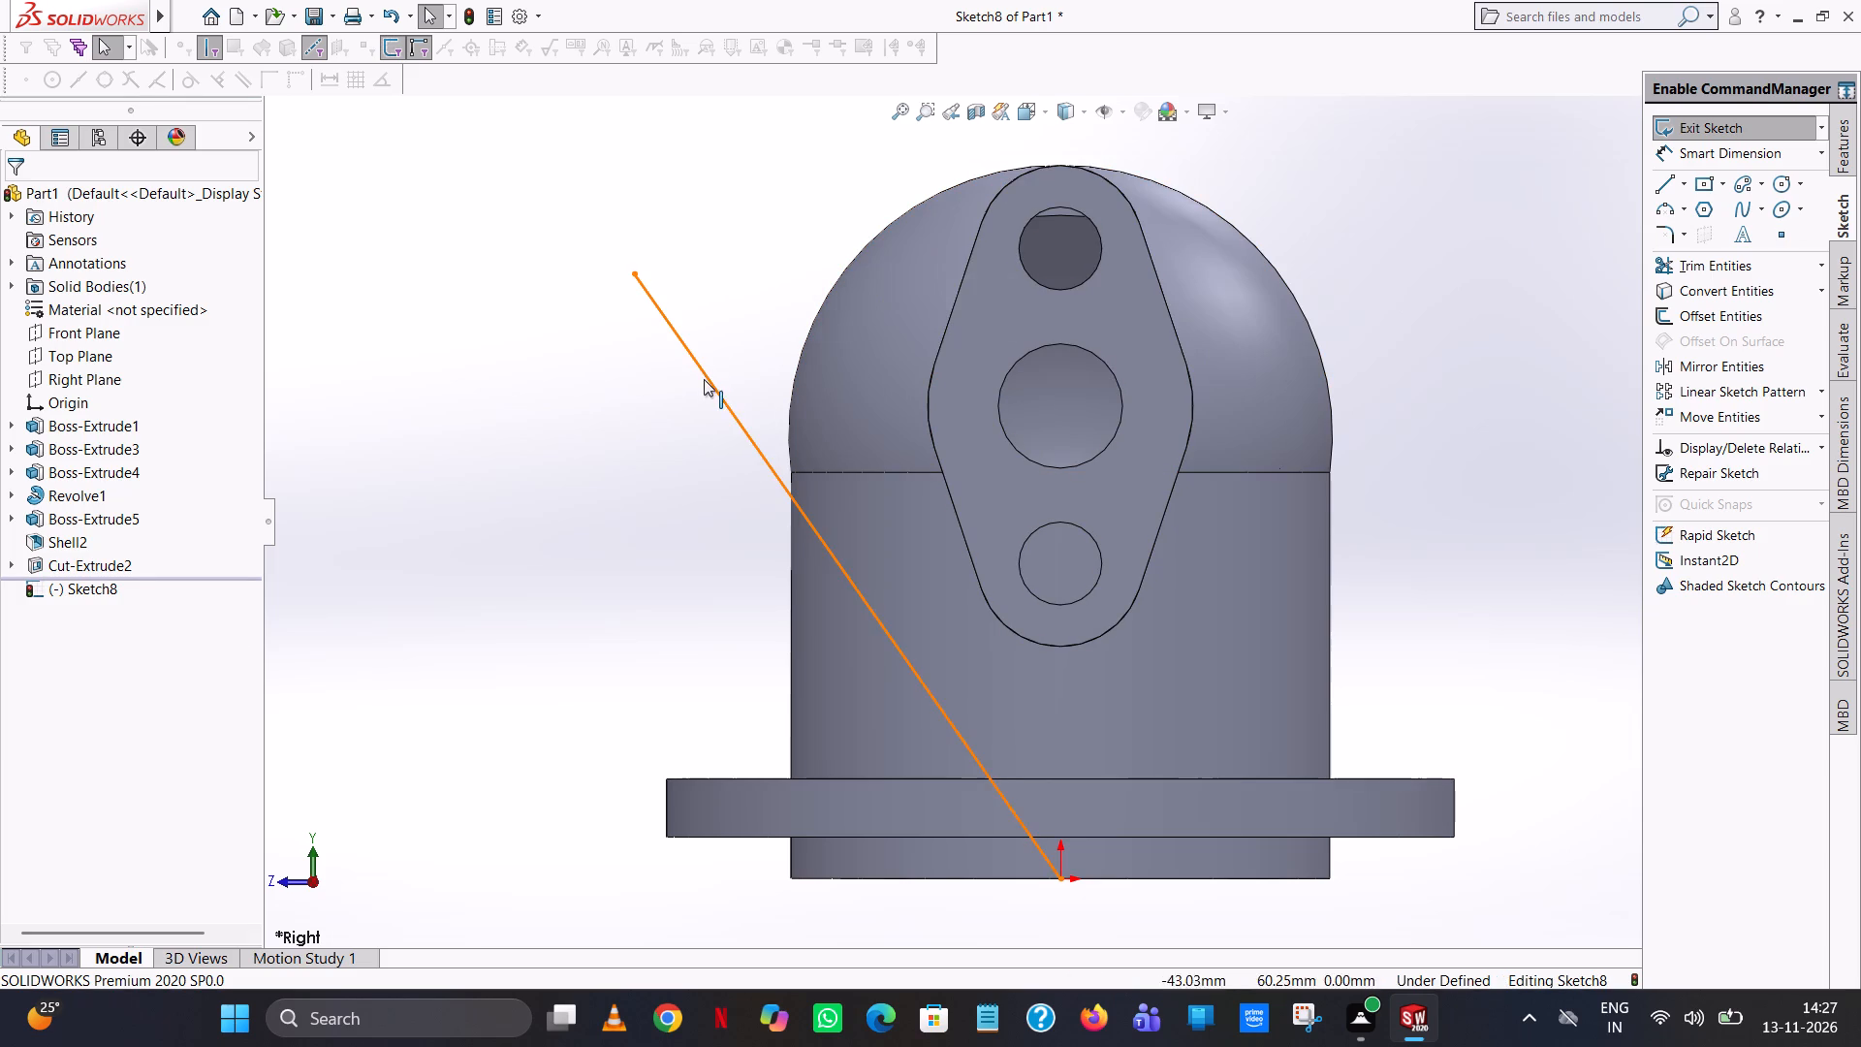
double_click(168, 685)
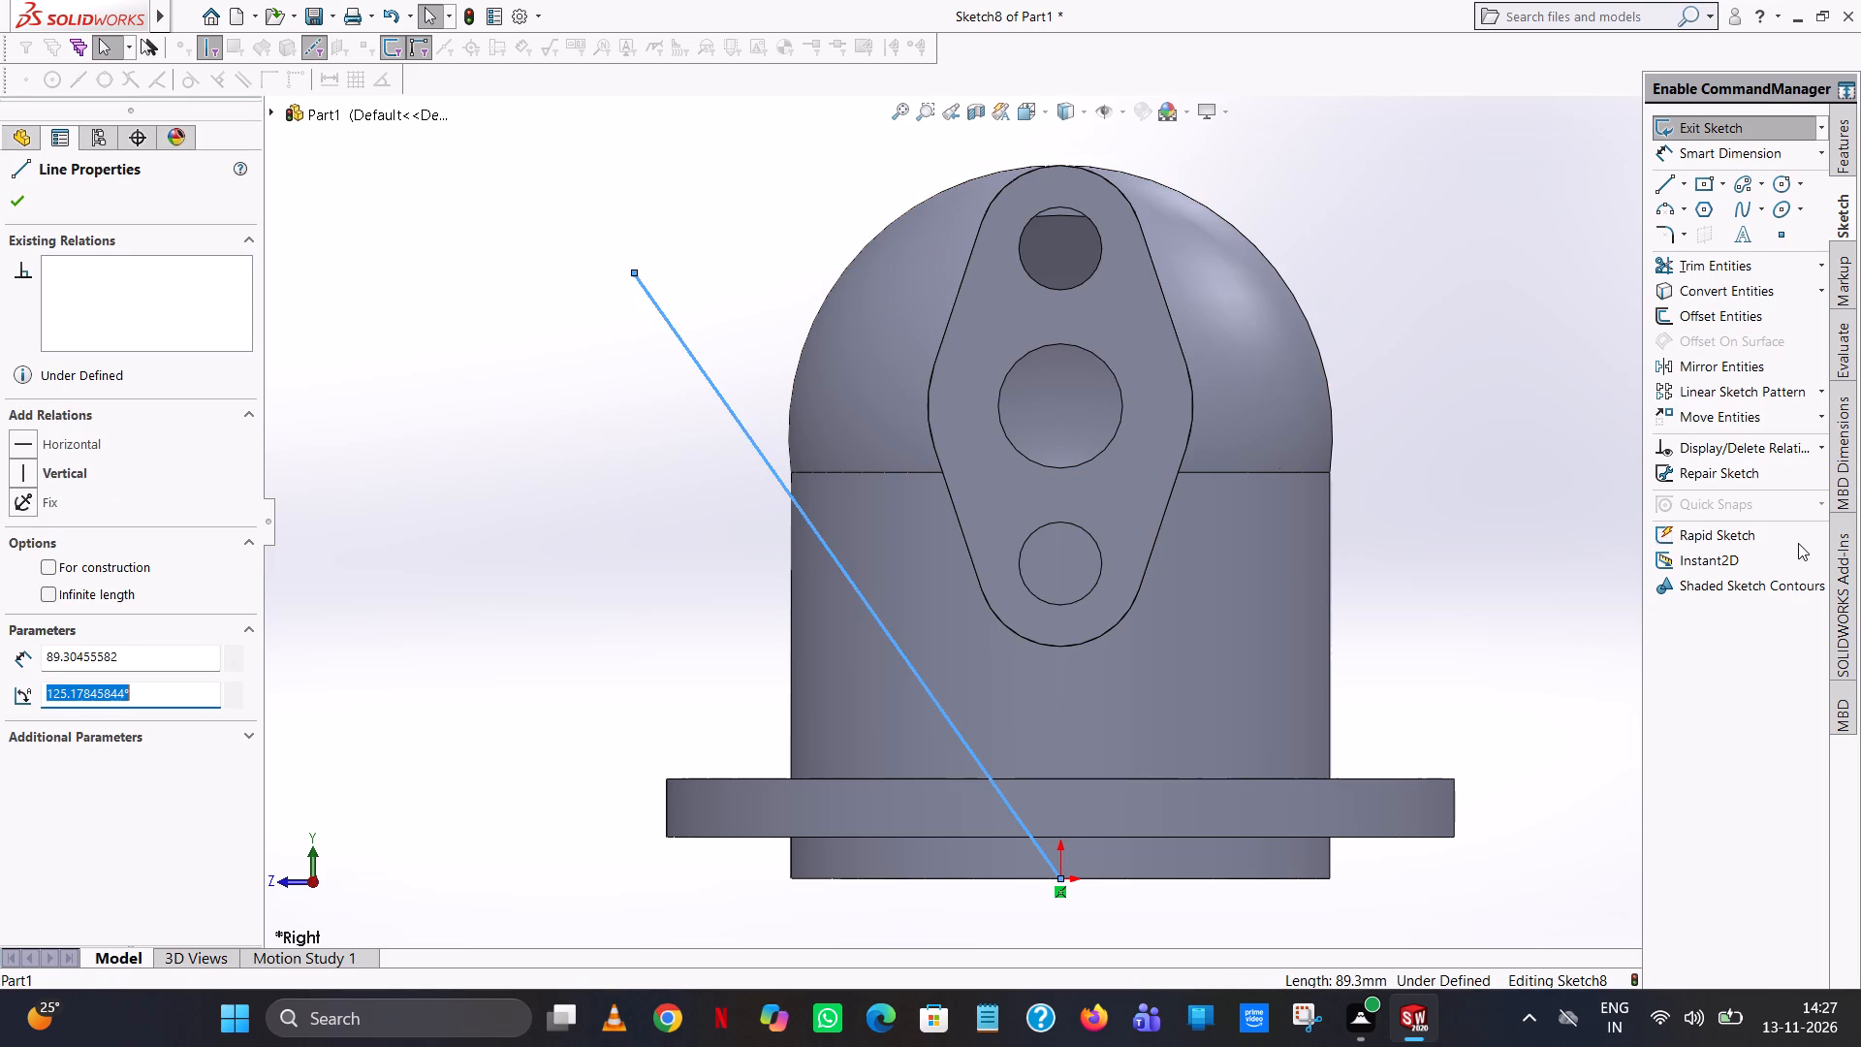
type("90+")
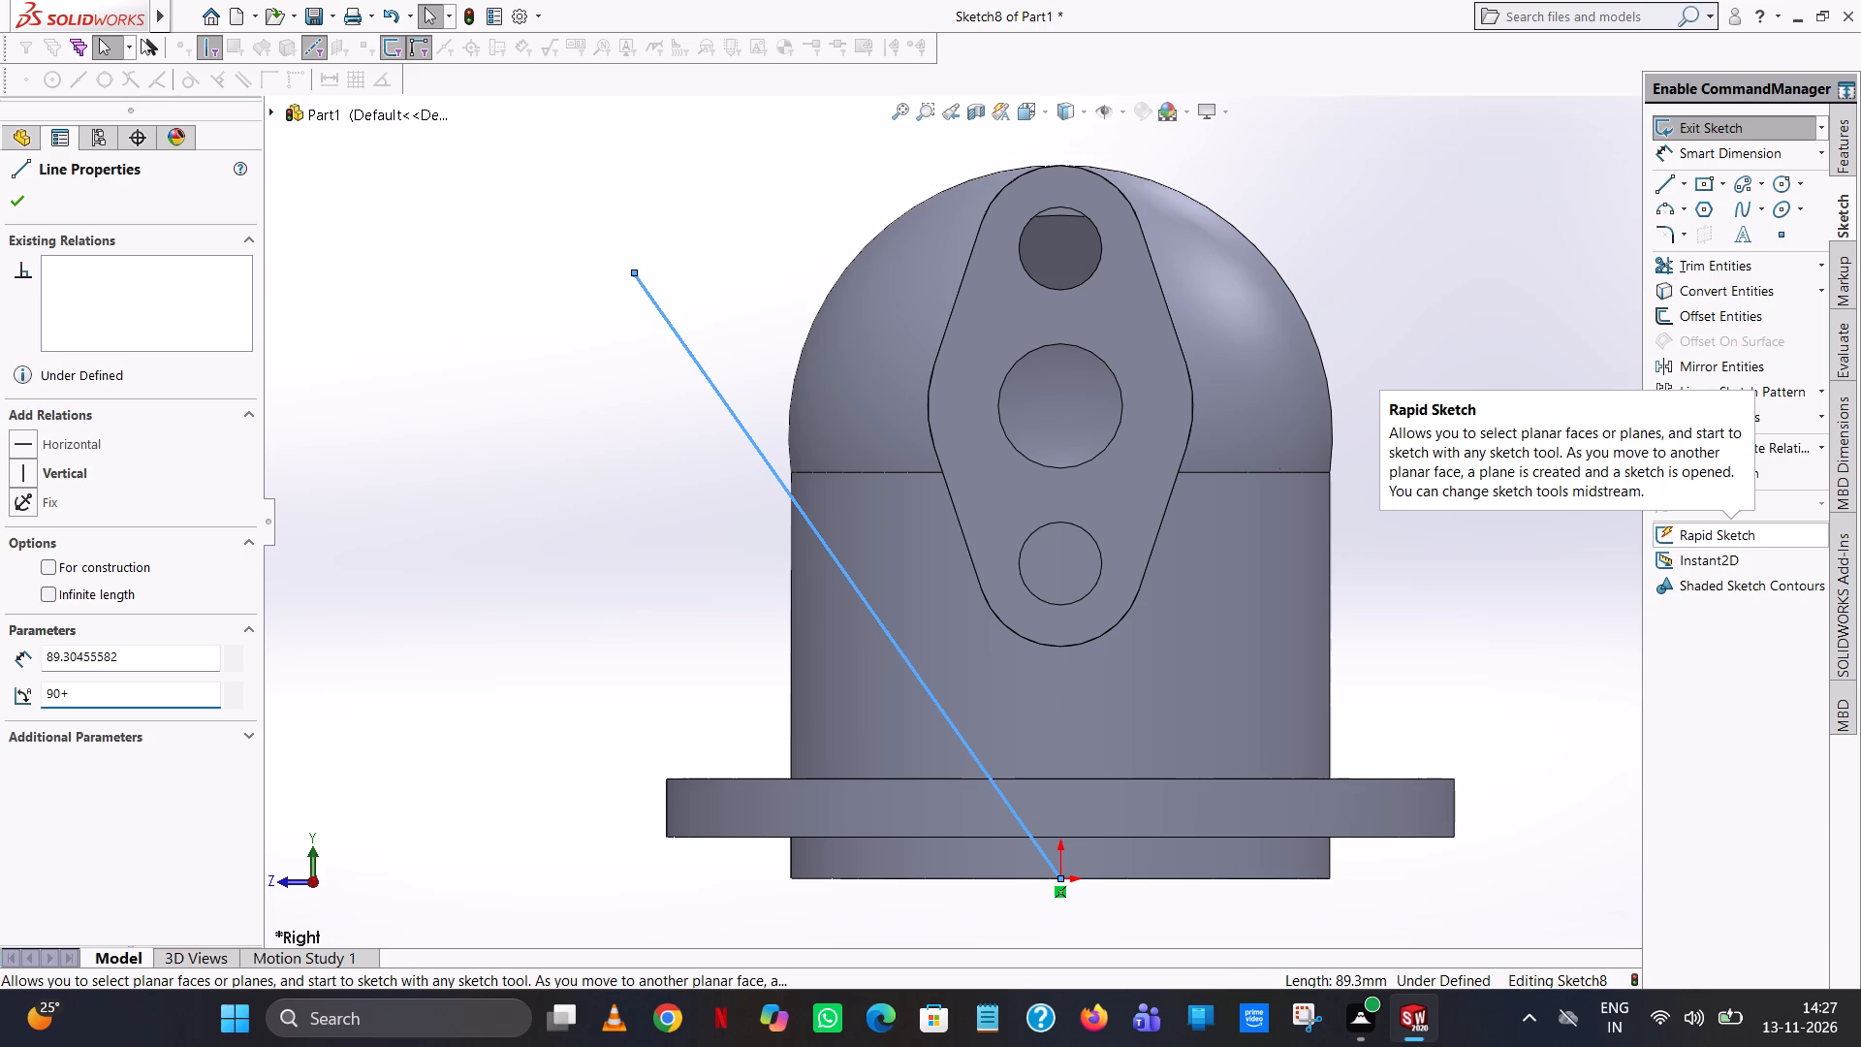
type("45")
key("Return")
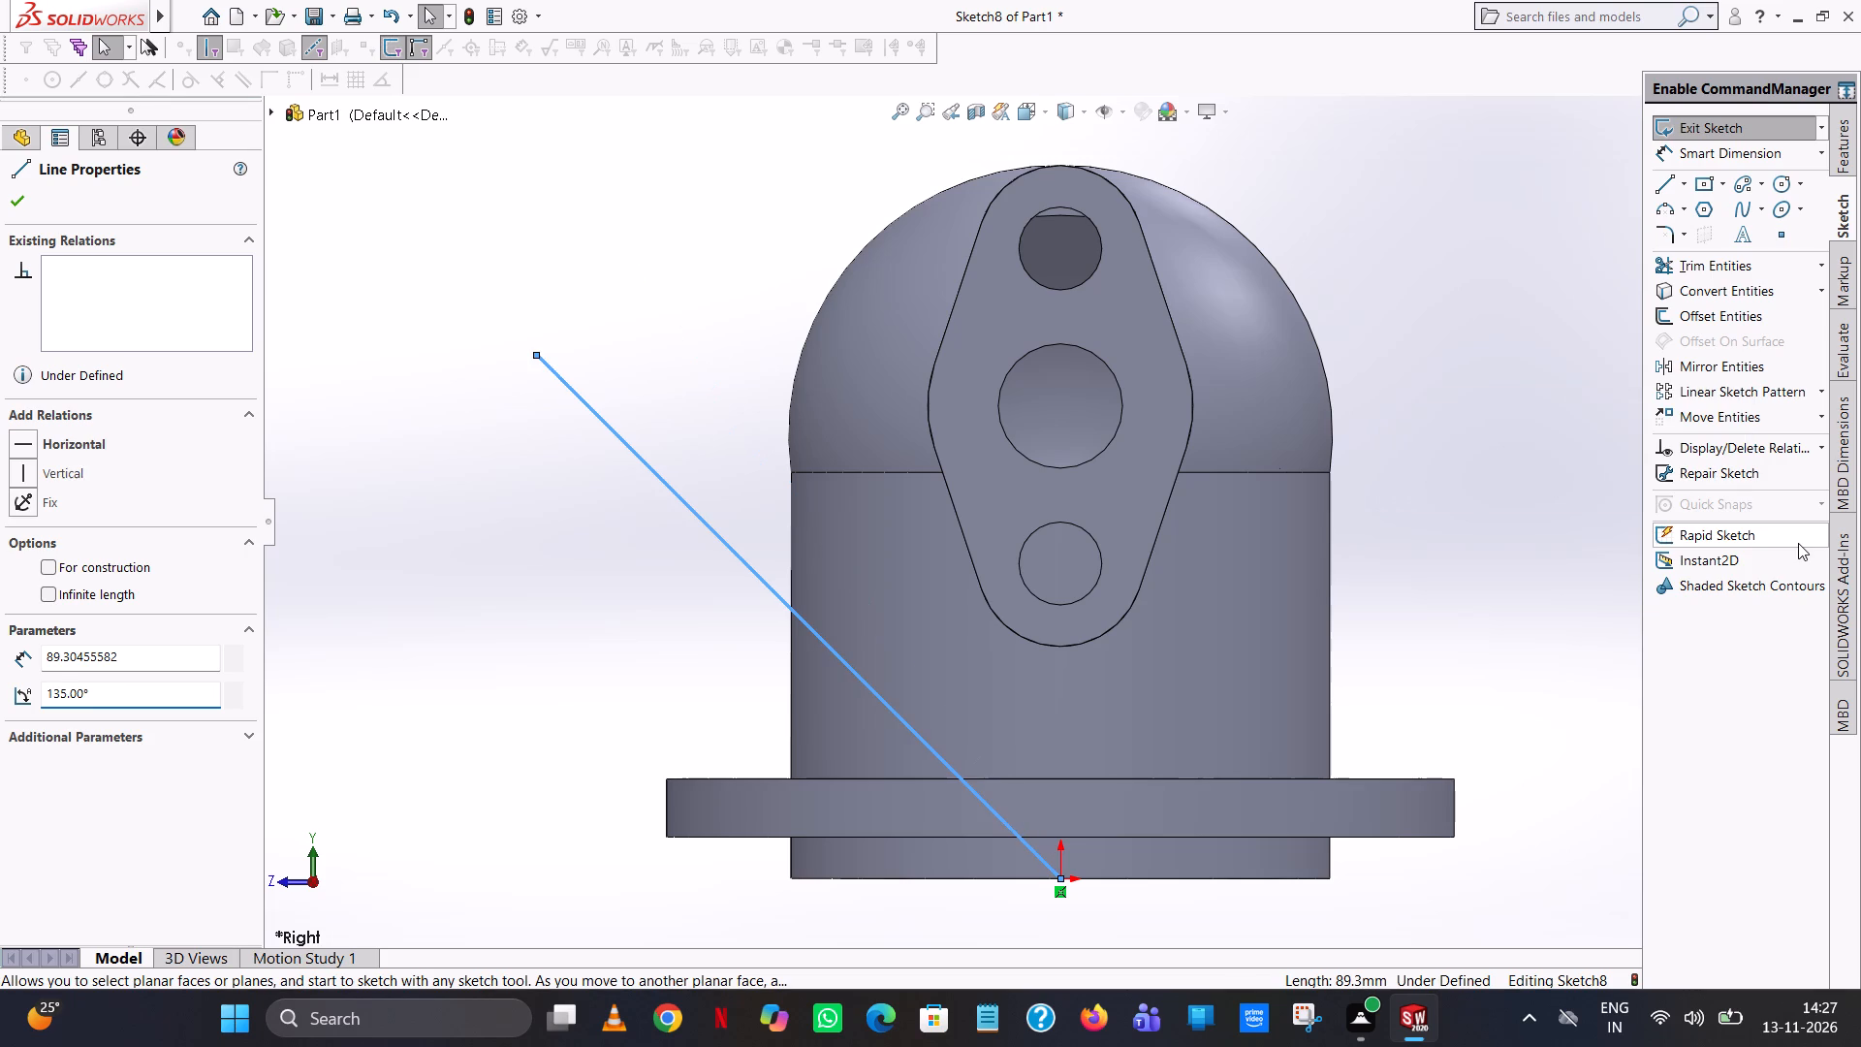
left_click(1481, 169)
Examine from several sides how the 135° sketch line is oriented relative to the round base and the flange arm.
middle_click_drag(1237, 361, 1465, 783)
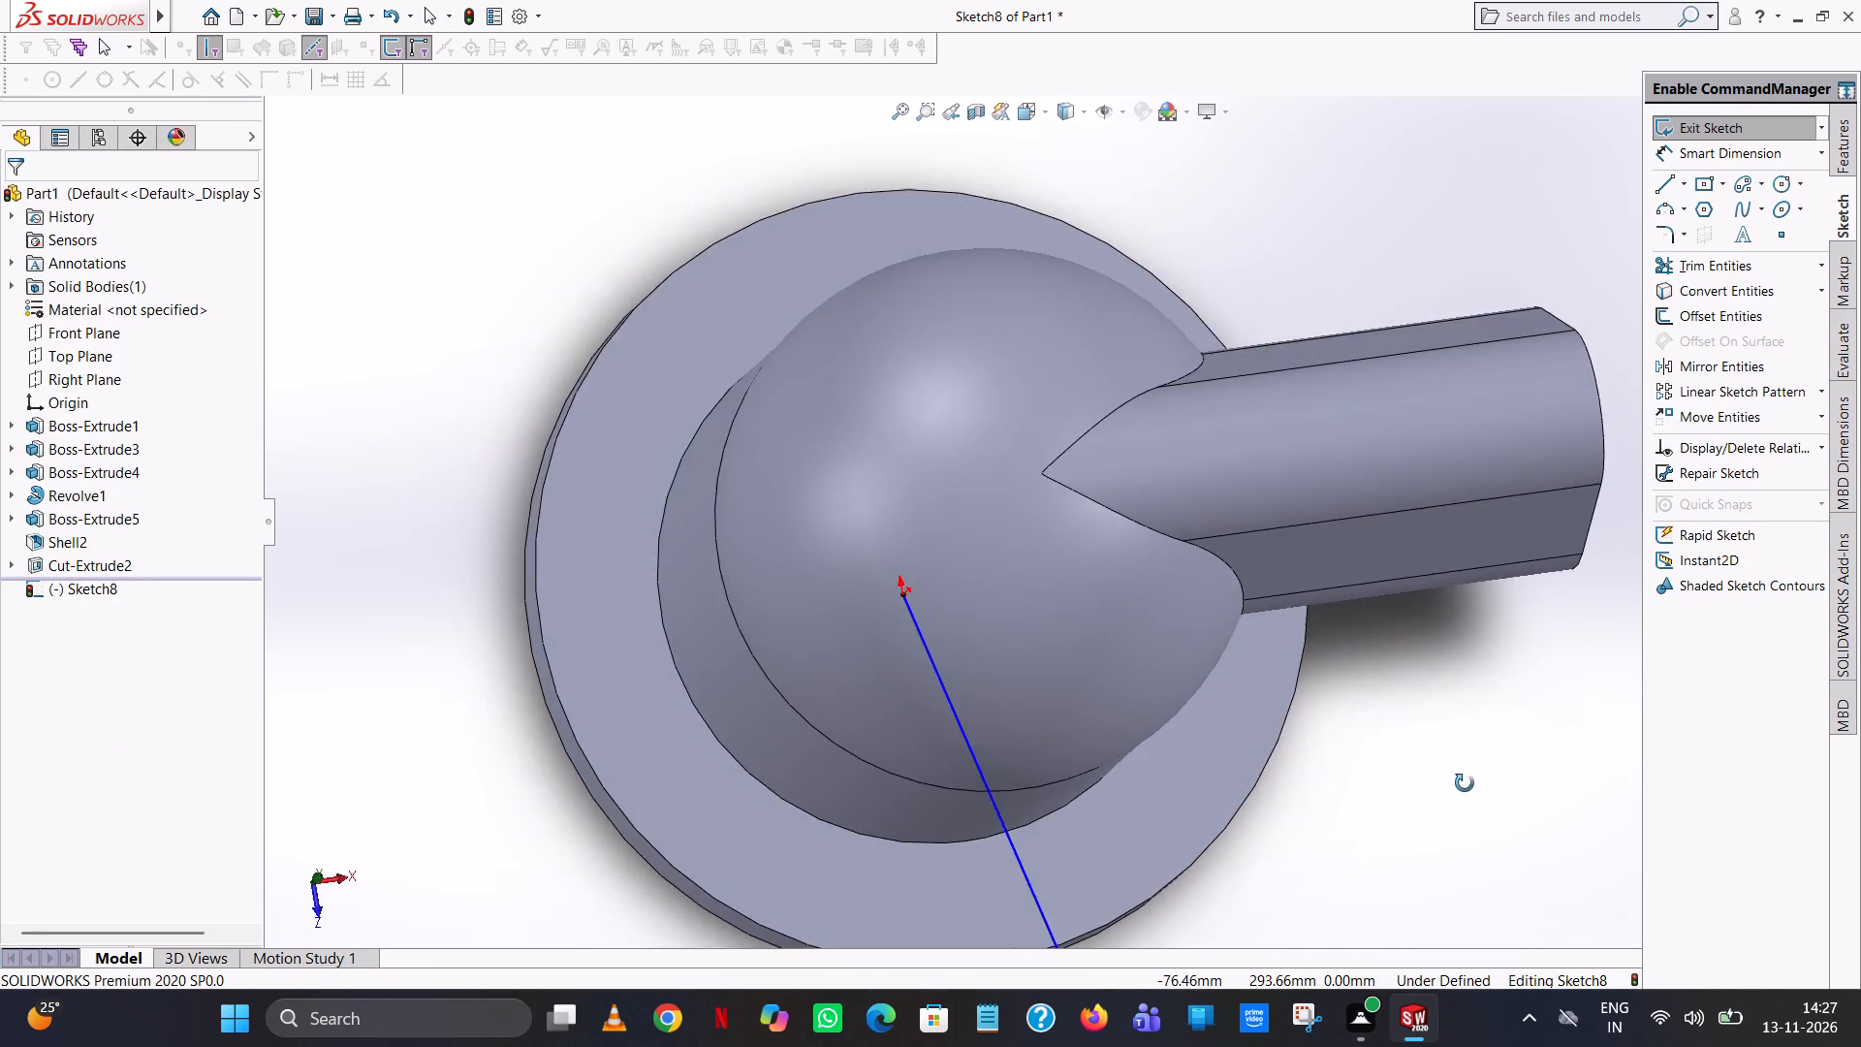
middle_click_drag(1465, 783, 1363, 701)
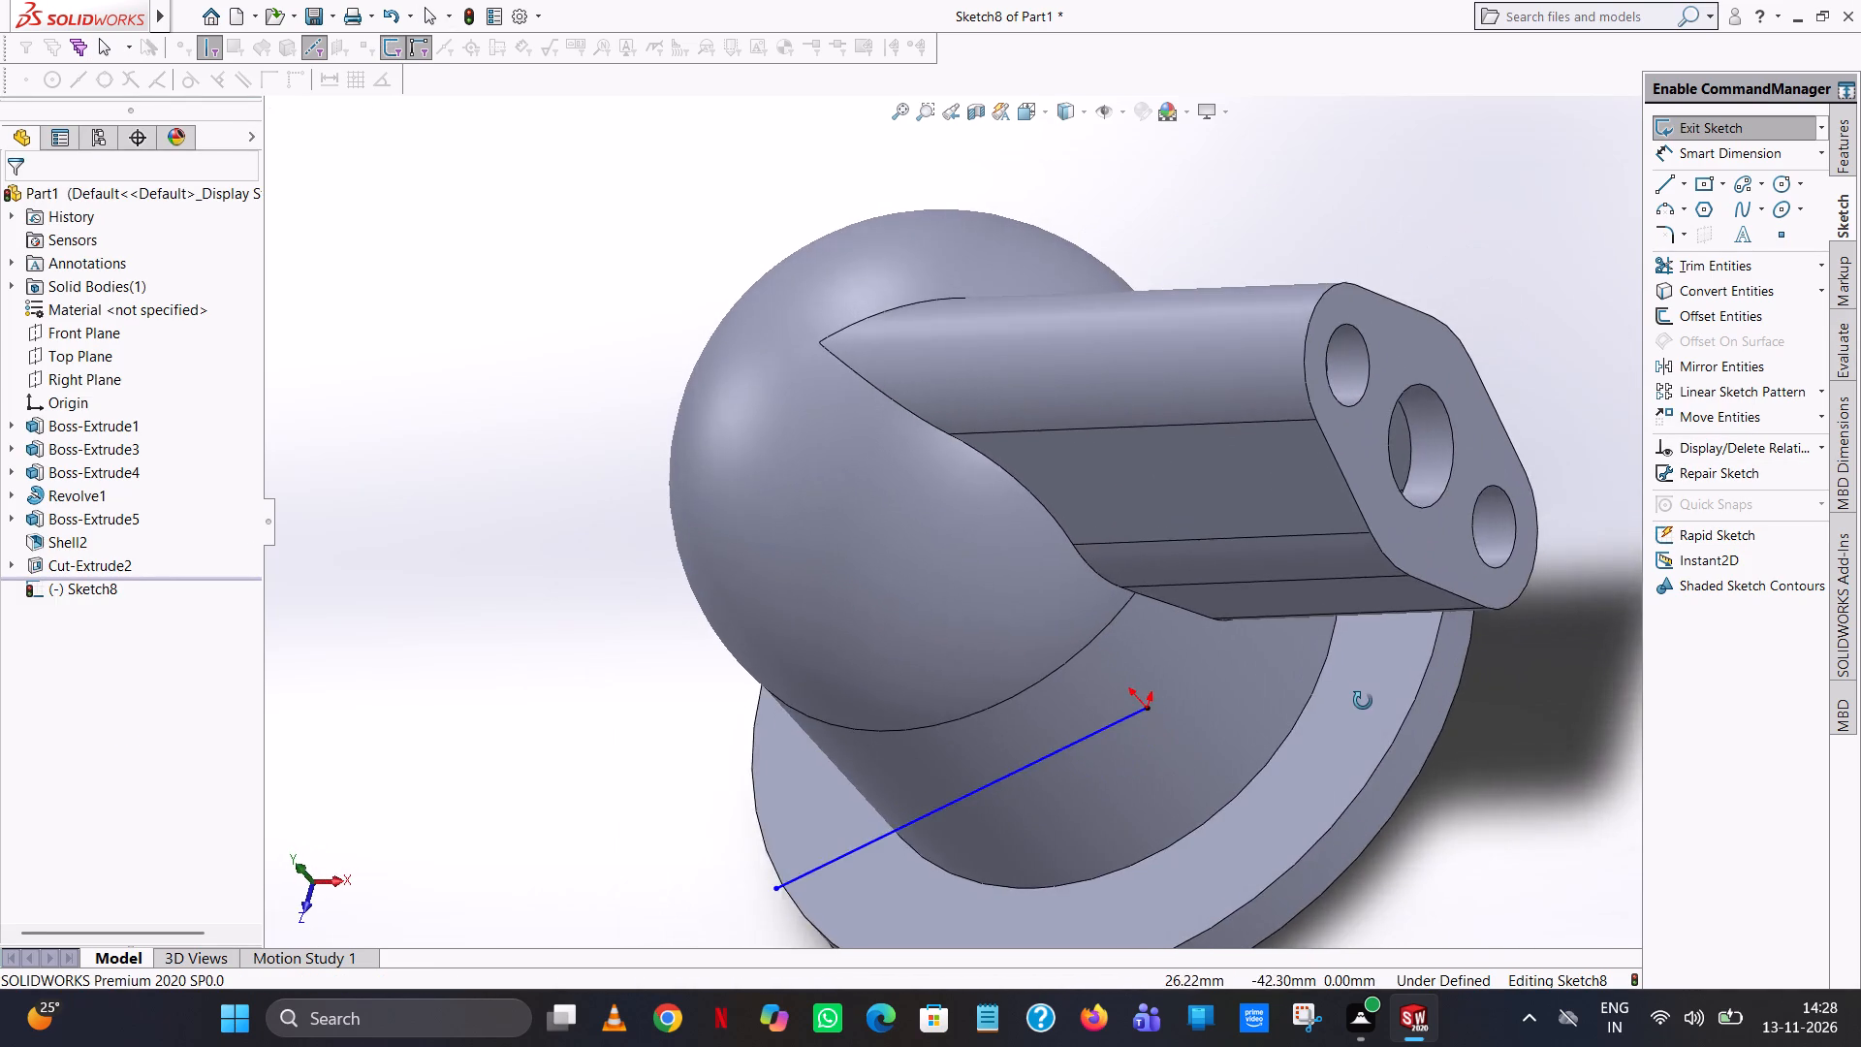
middle_click_drag(1363, 701, 1223, 790)
scroll(1323, 624, "up", 1)
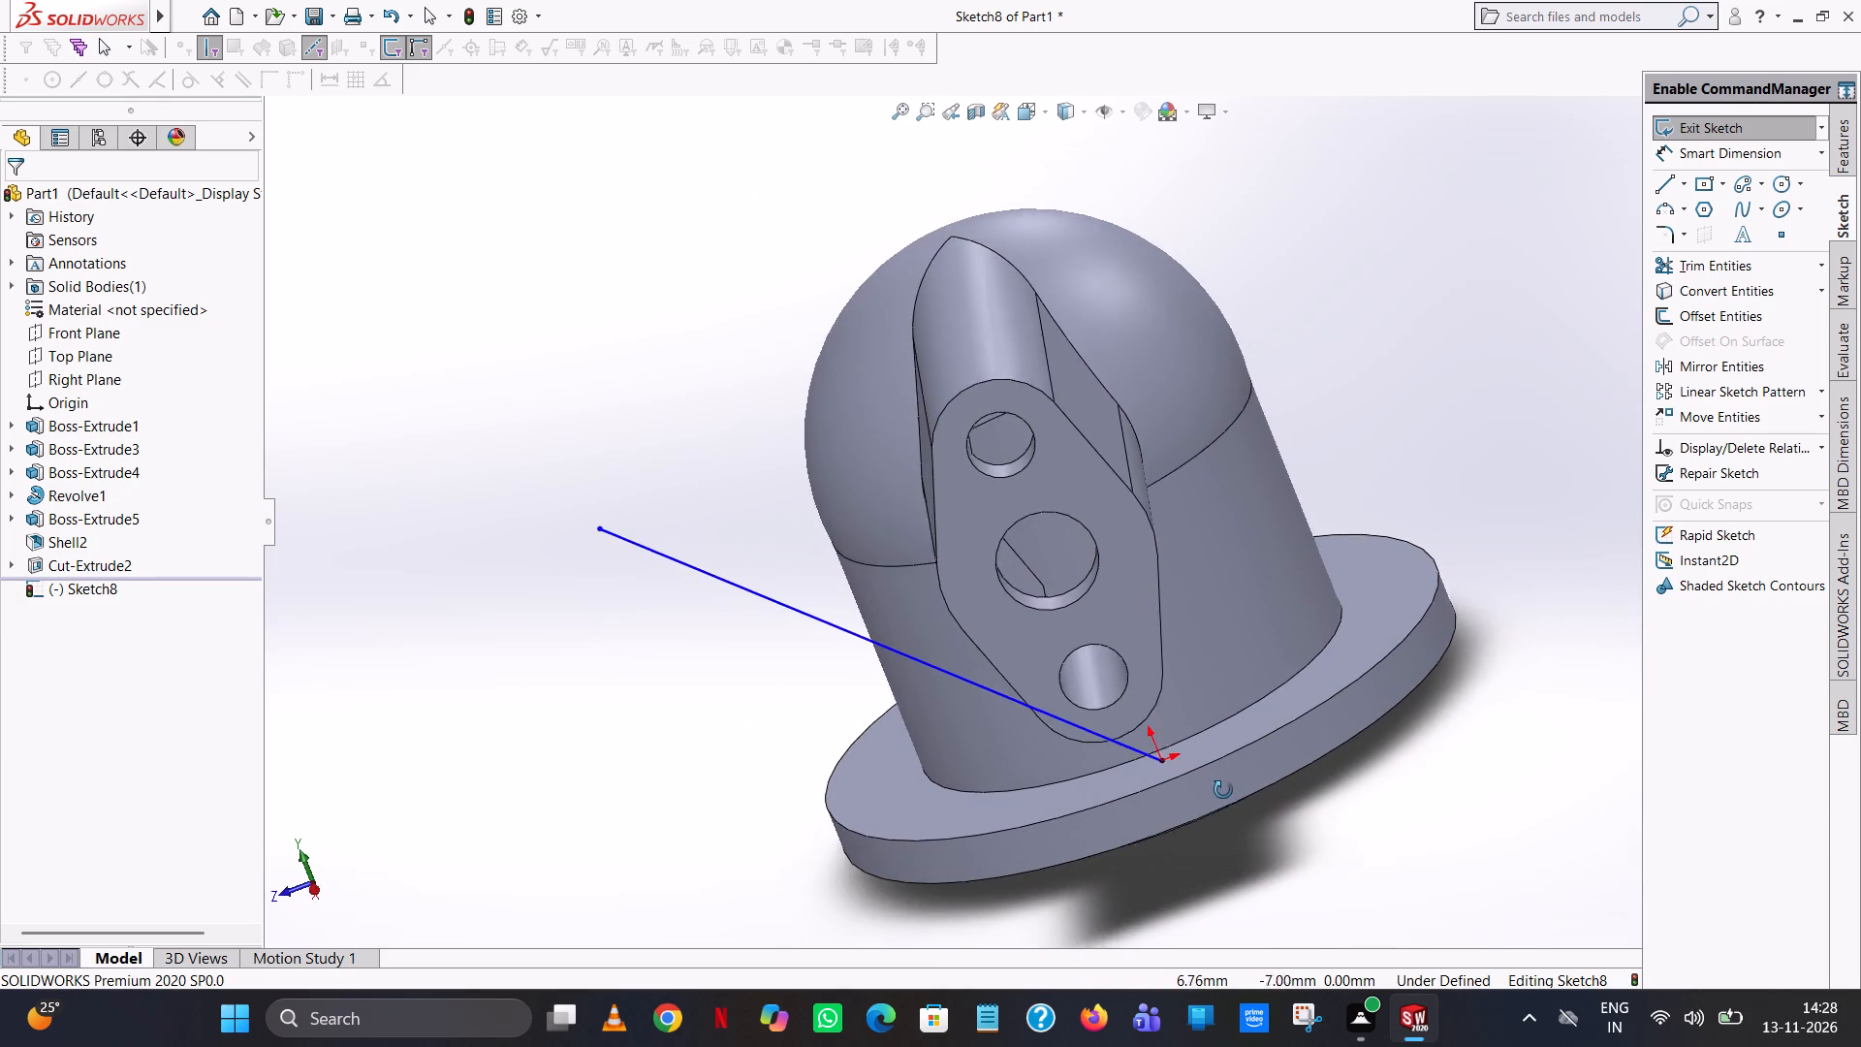
middle_click_drag(1223, 790, 1224, 795)
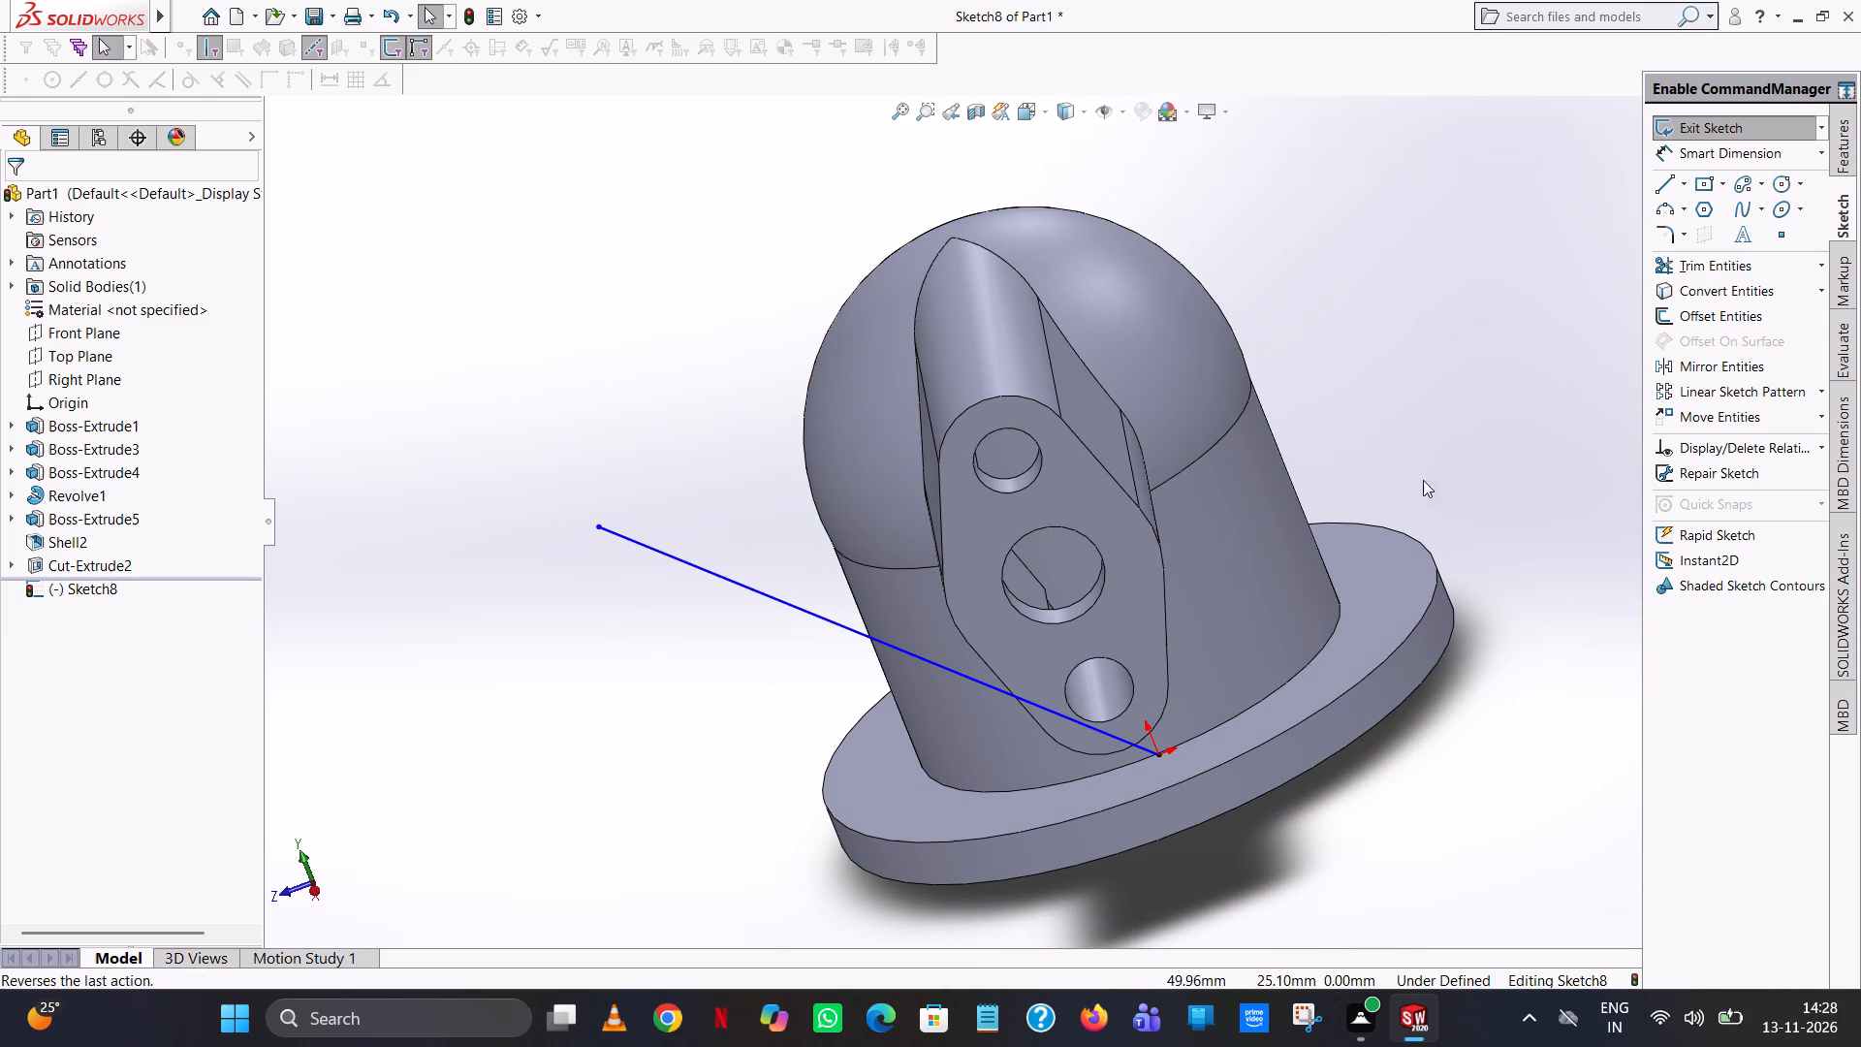
left_click(1047, 108)
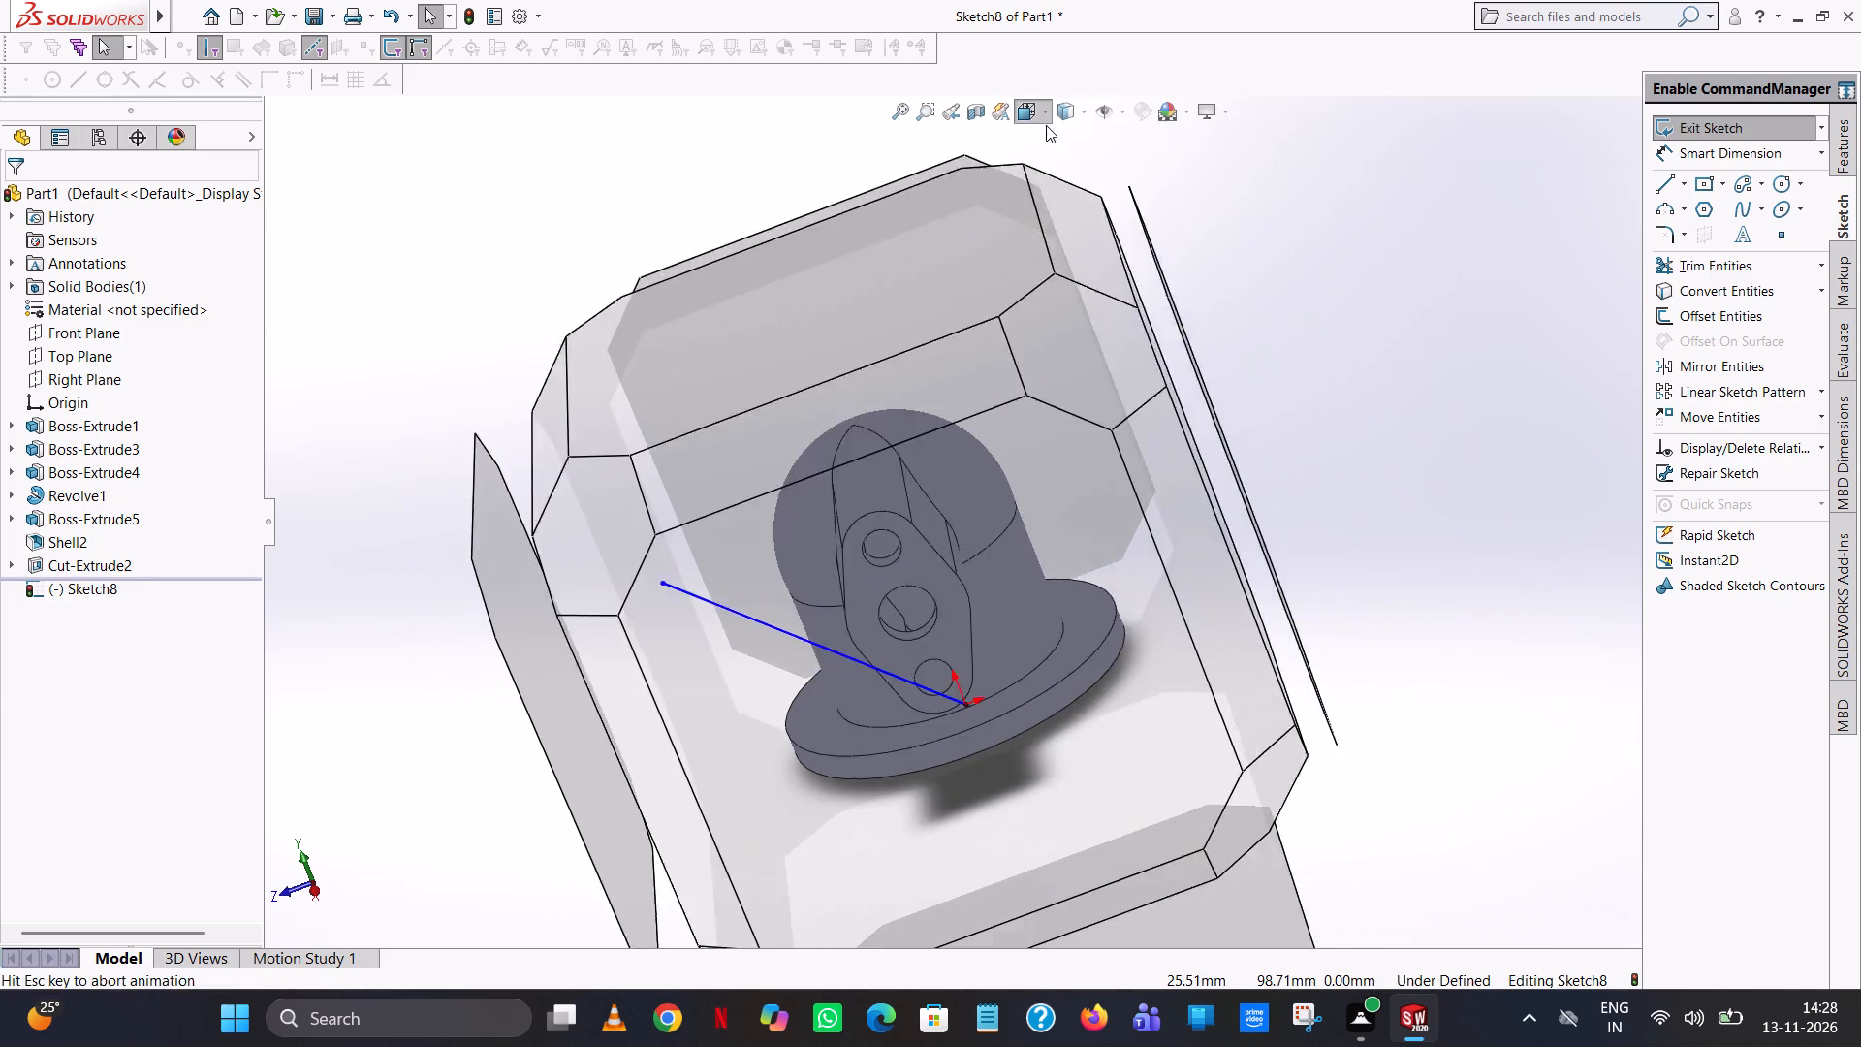
left_click(1128, 218)
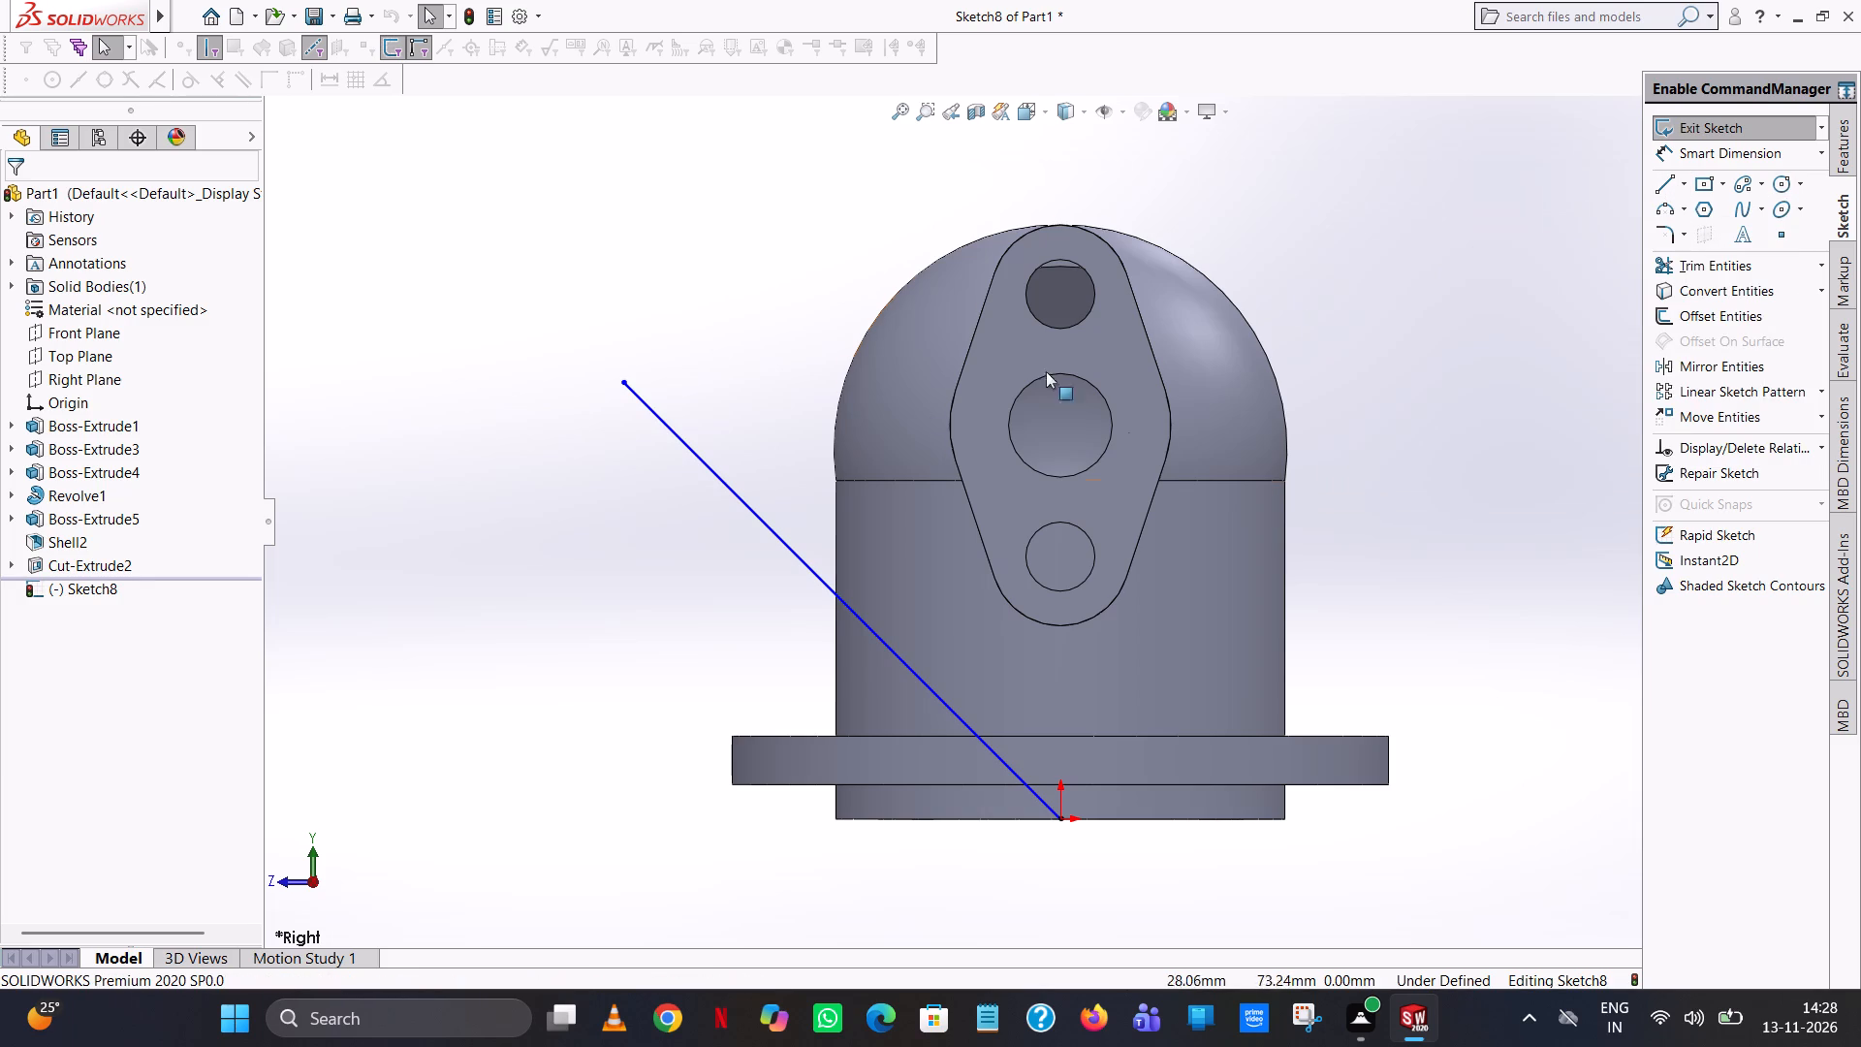
left_click(716, 475)
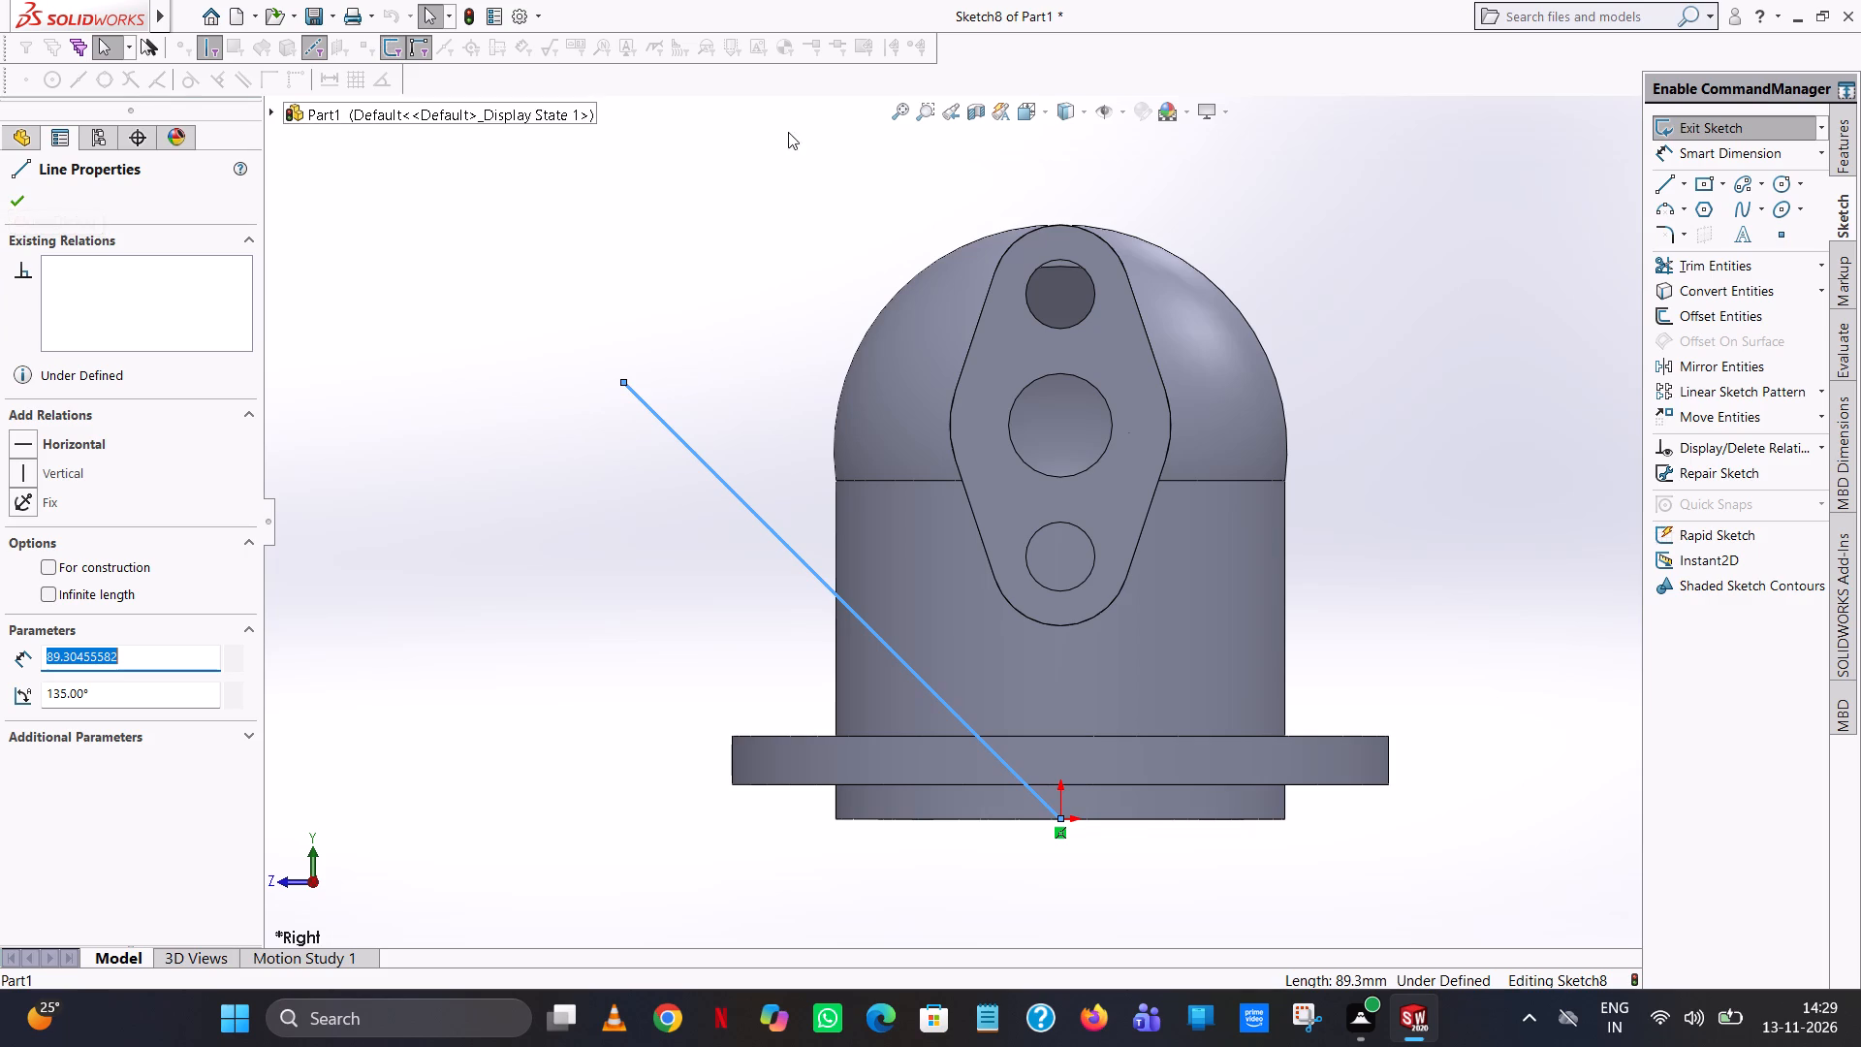
middle_click_drag(695, 268, 736, 583)
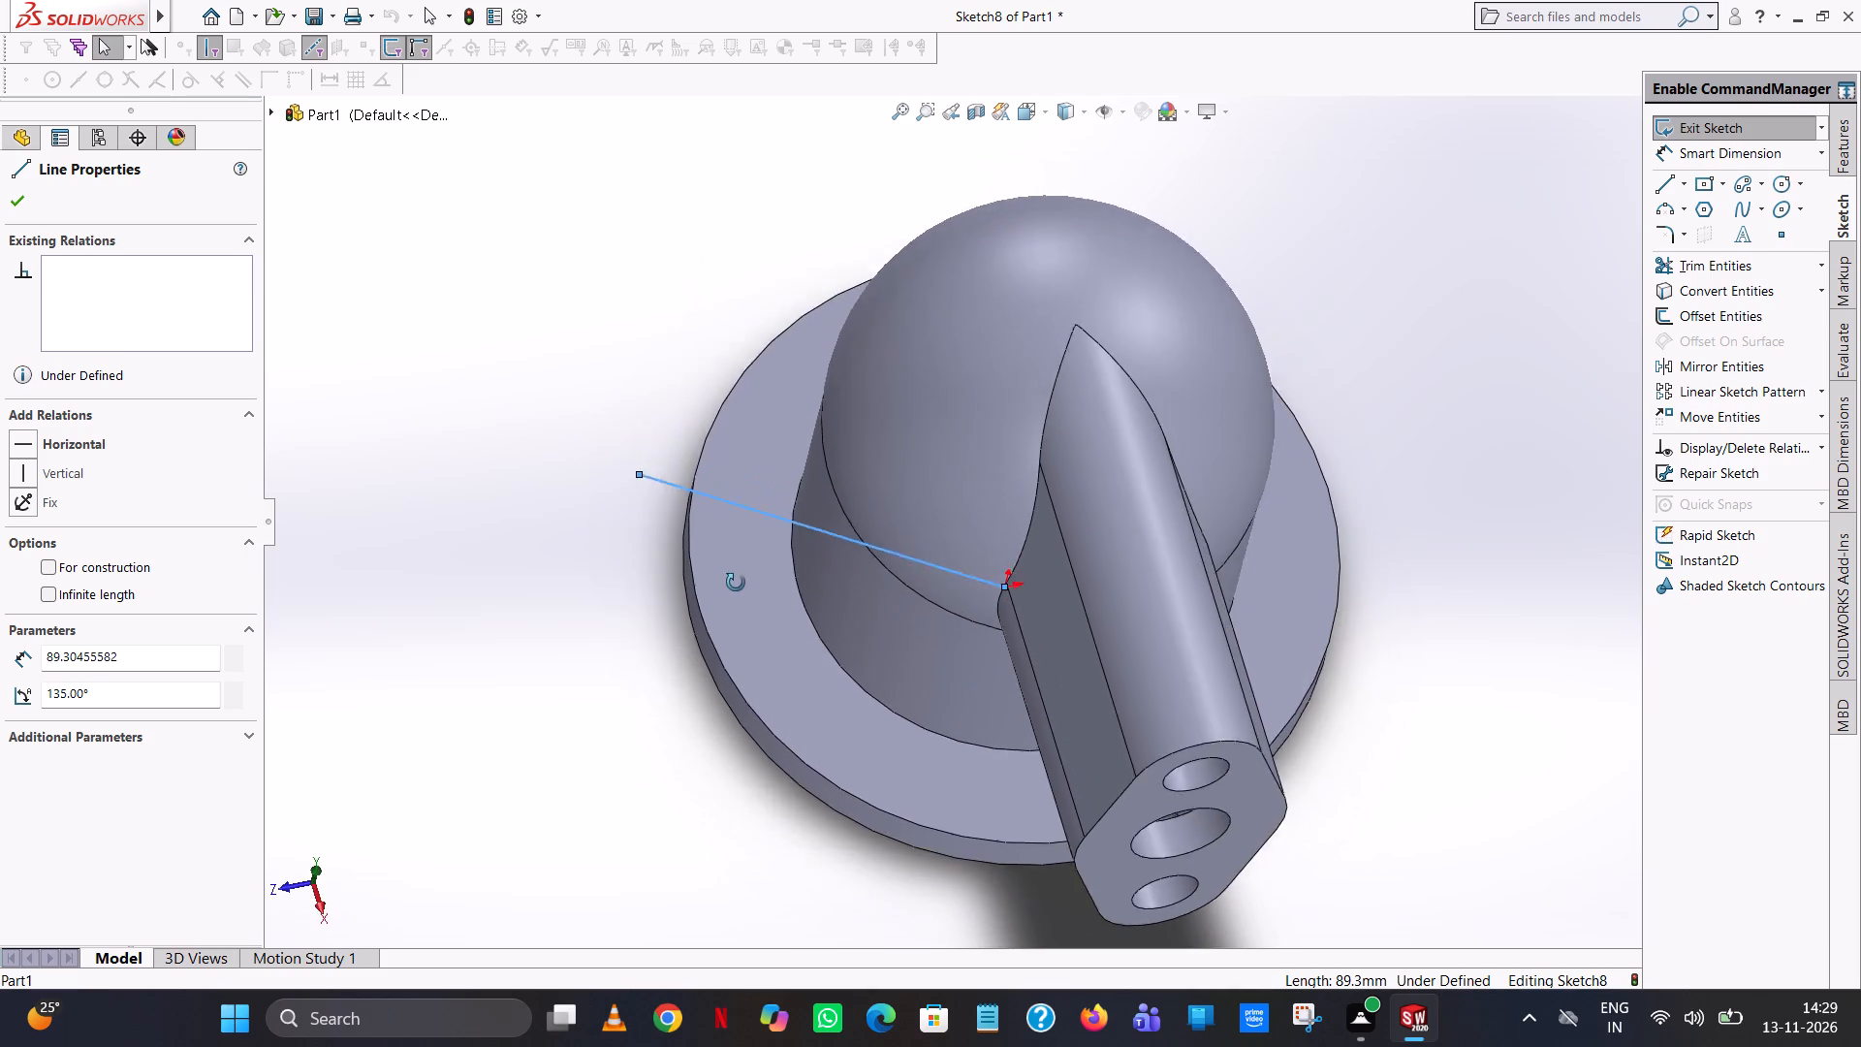
middle_click_drag(736, 583, 726, 744)
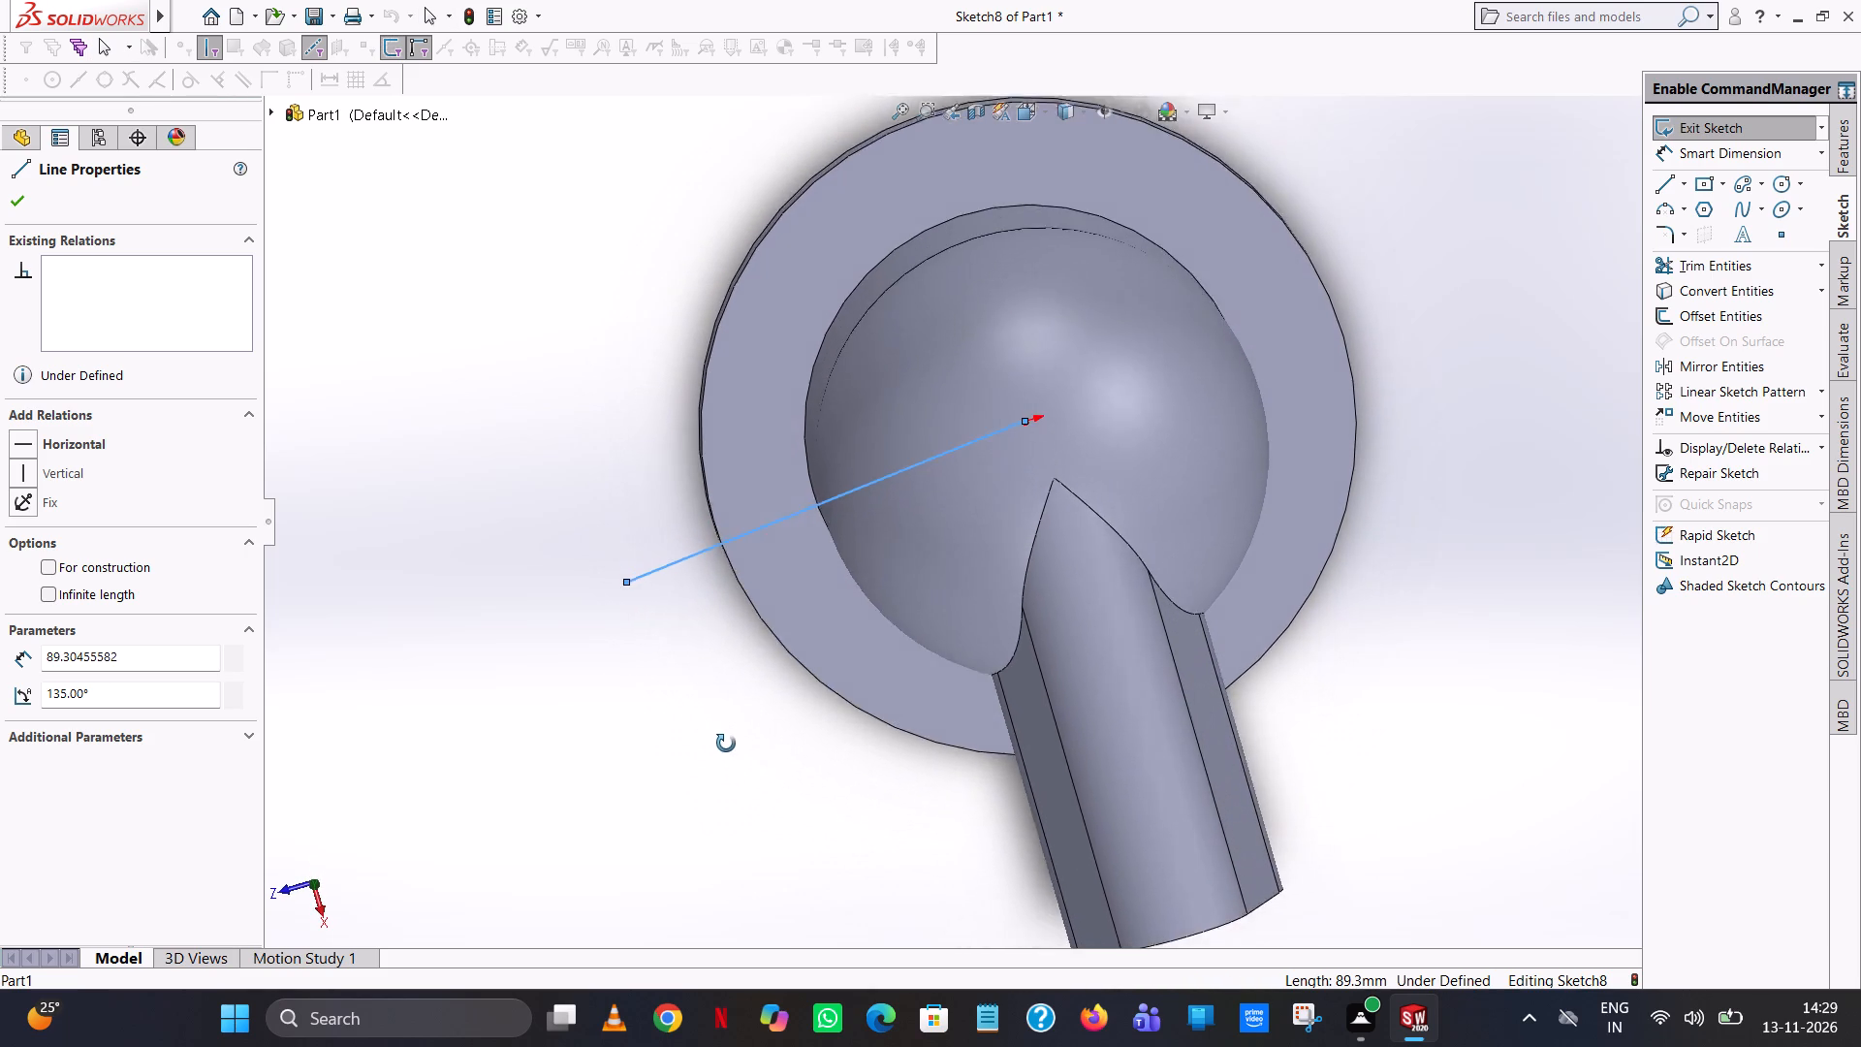
middle_click_drag(726, 744, 734, 544)
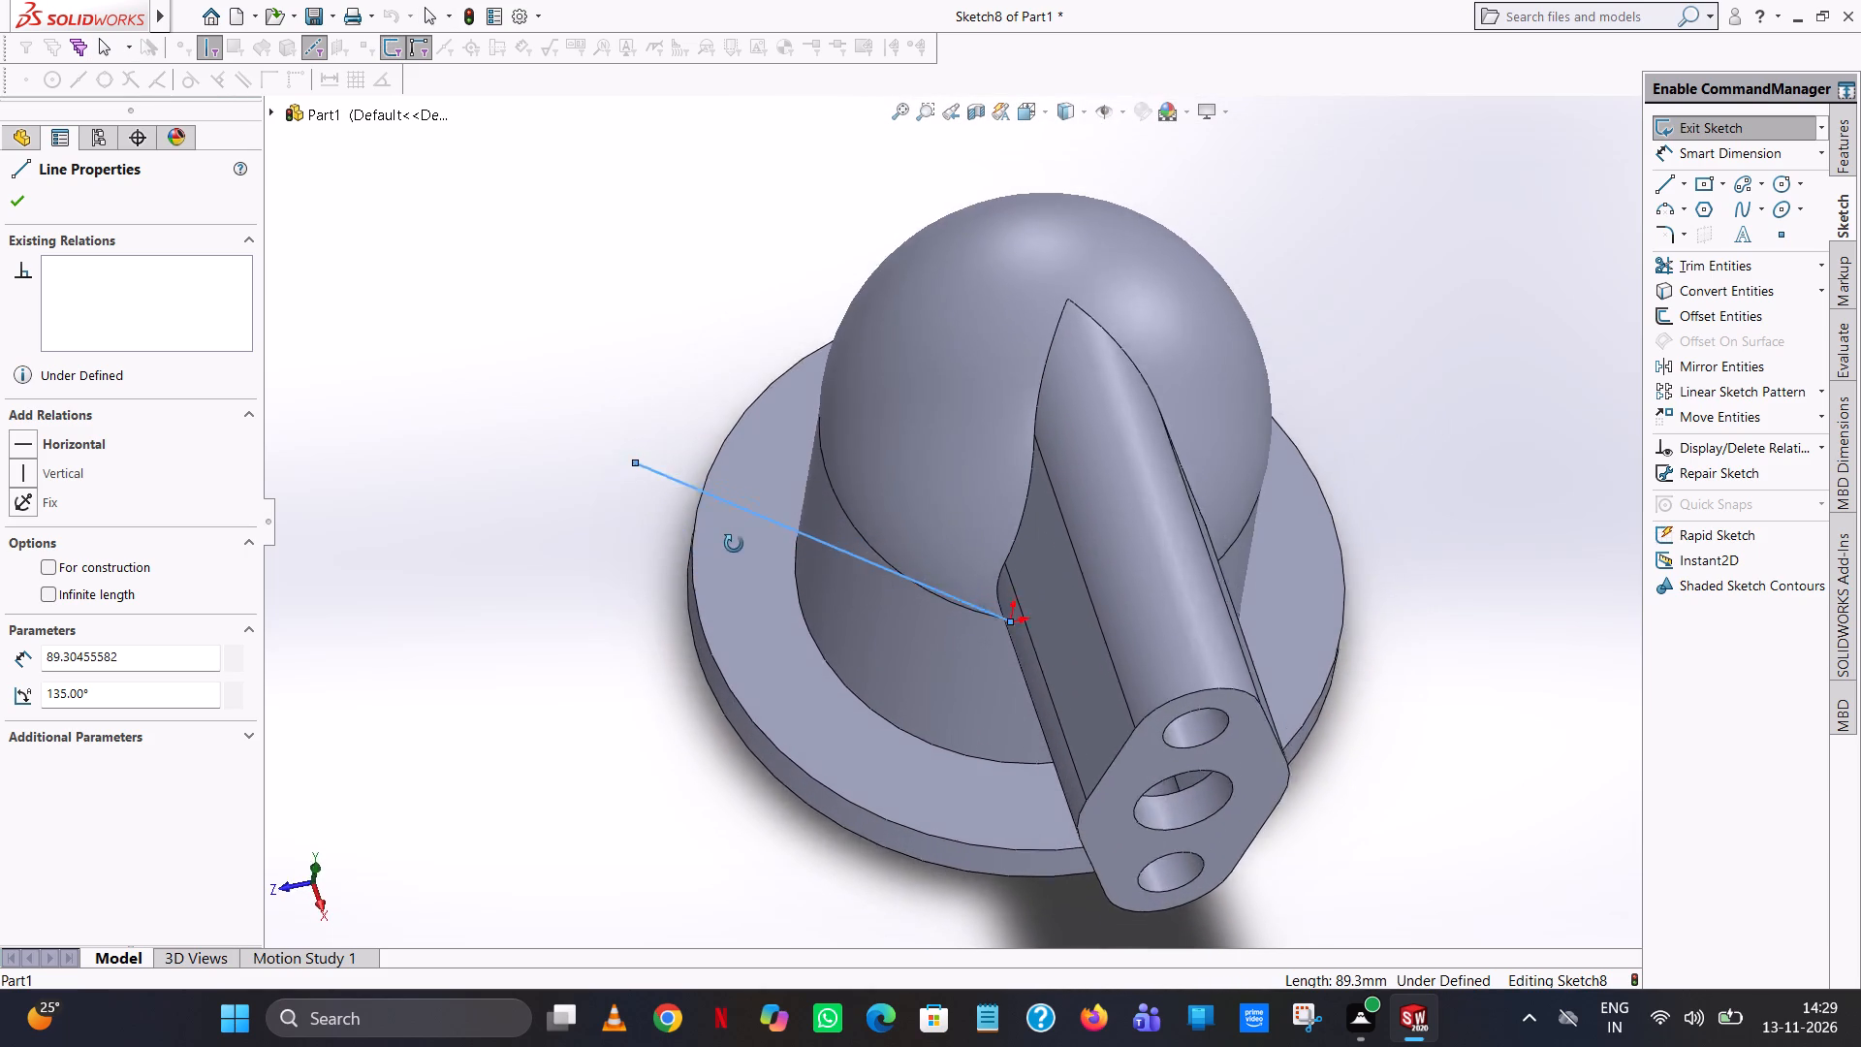
middle_click_drag(734, 544, 841, 739)
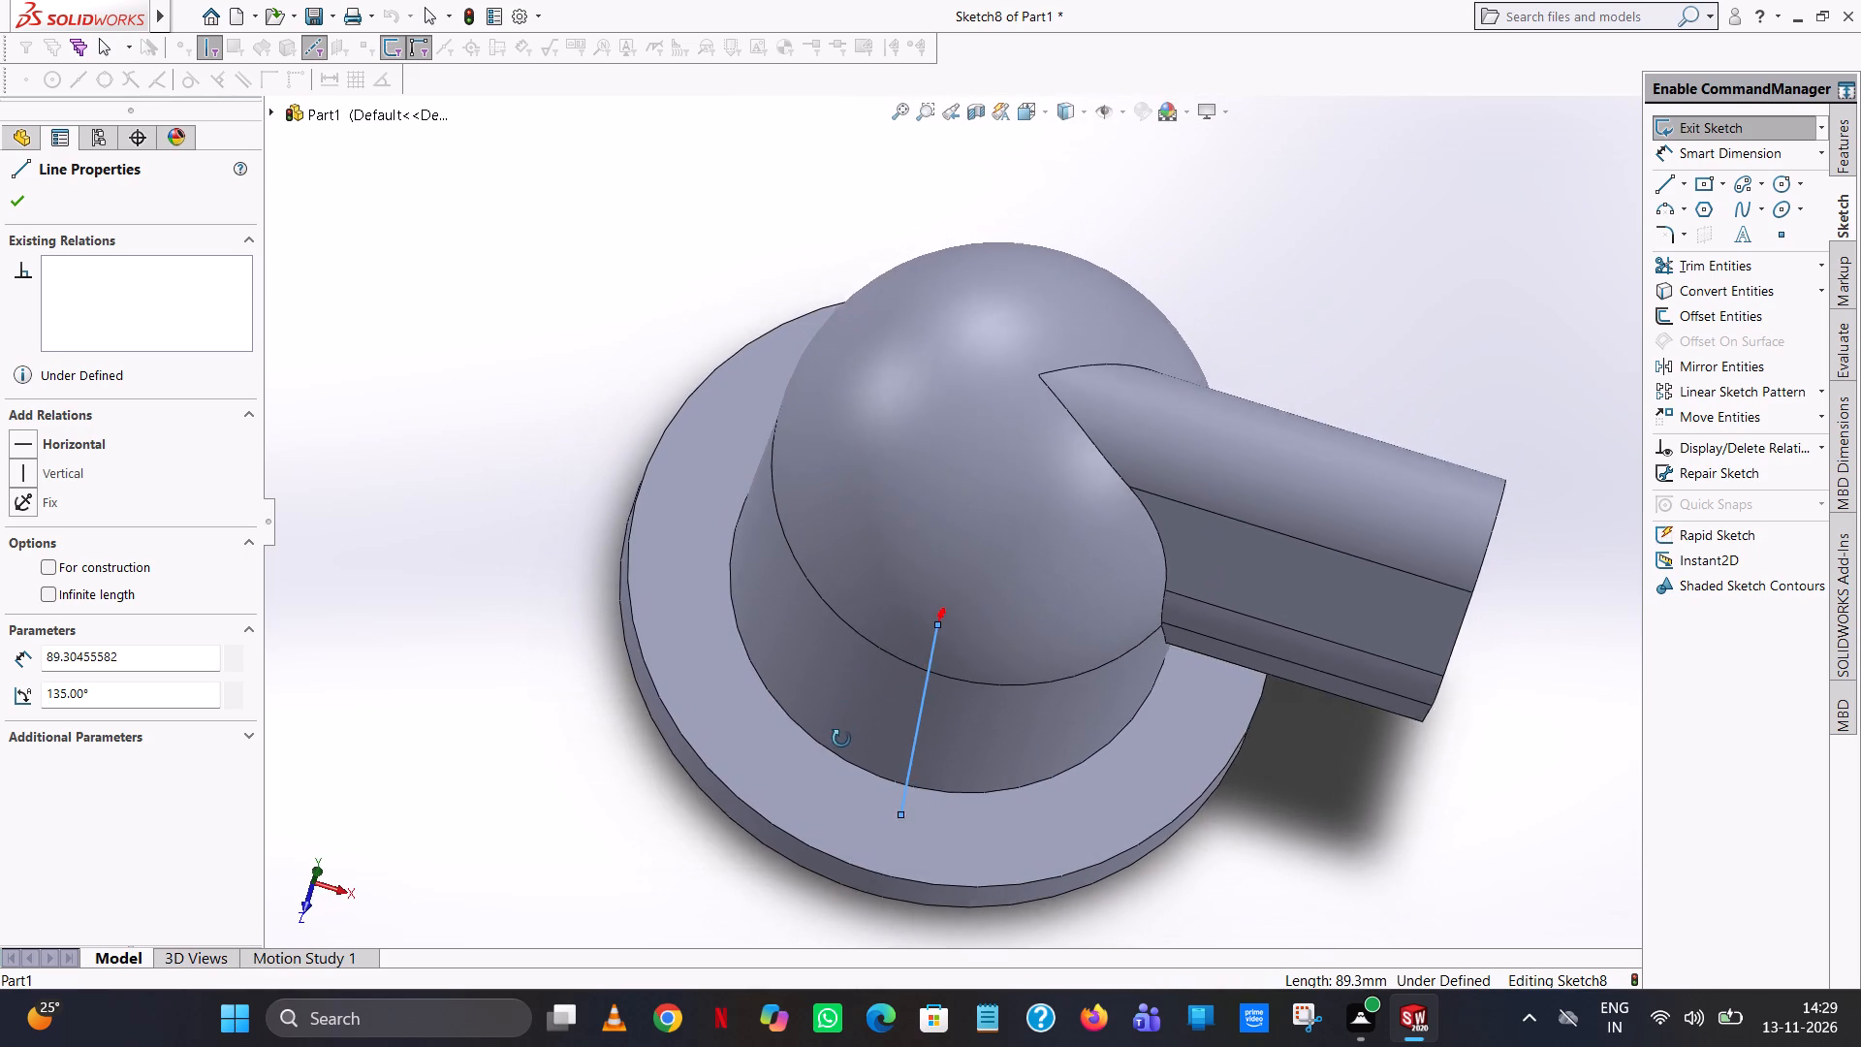
middle_click_drag(841, 739, 851, 698)
scroll(836, 757, "up", 1)
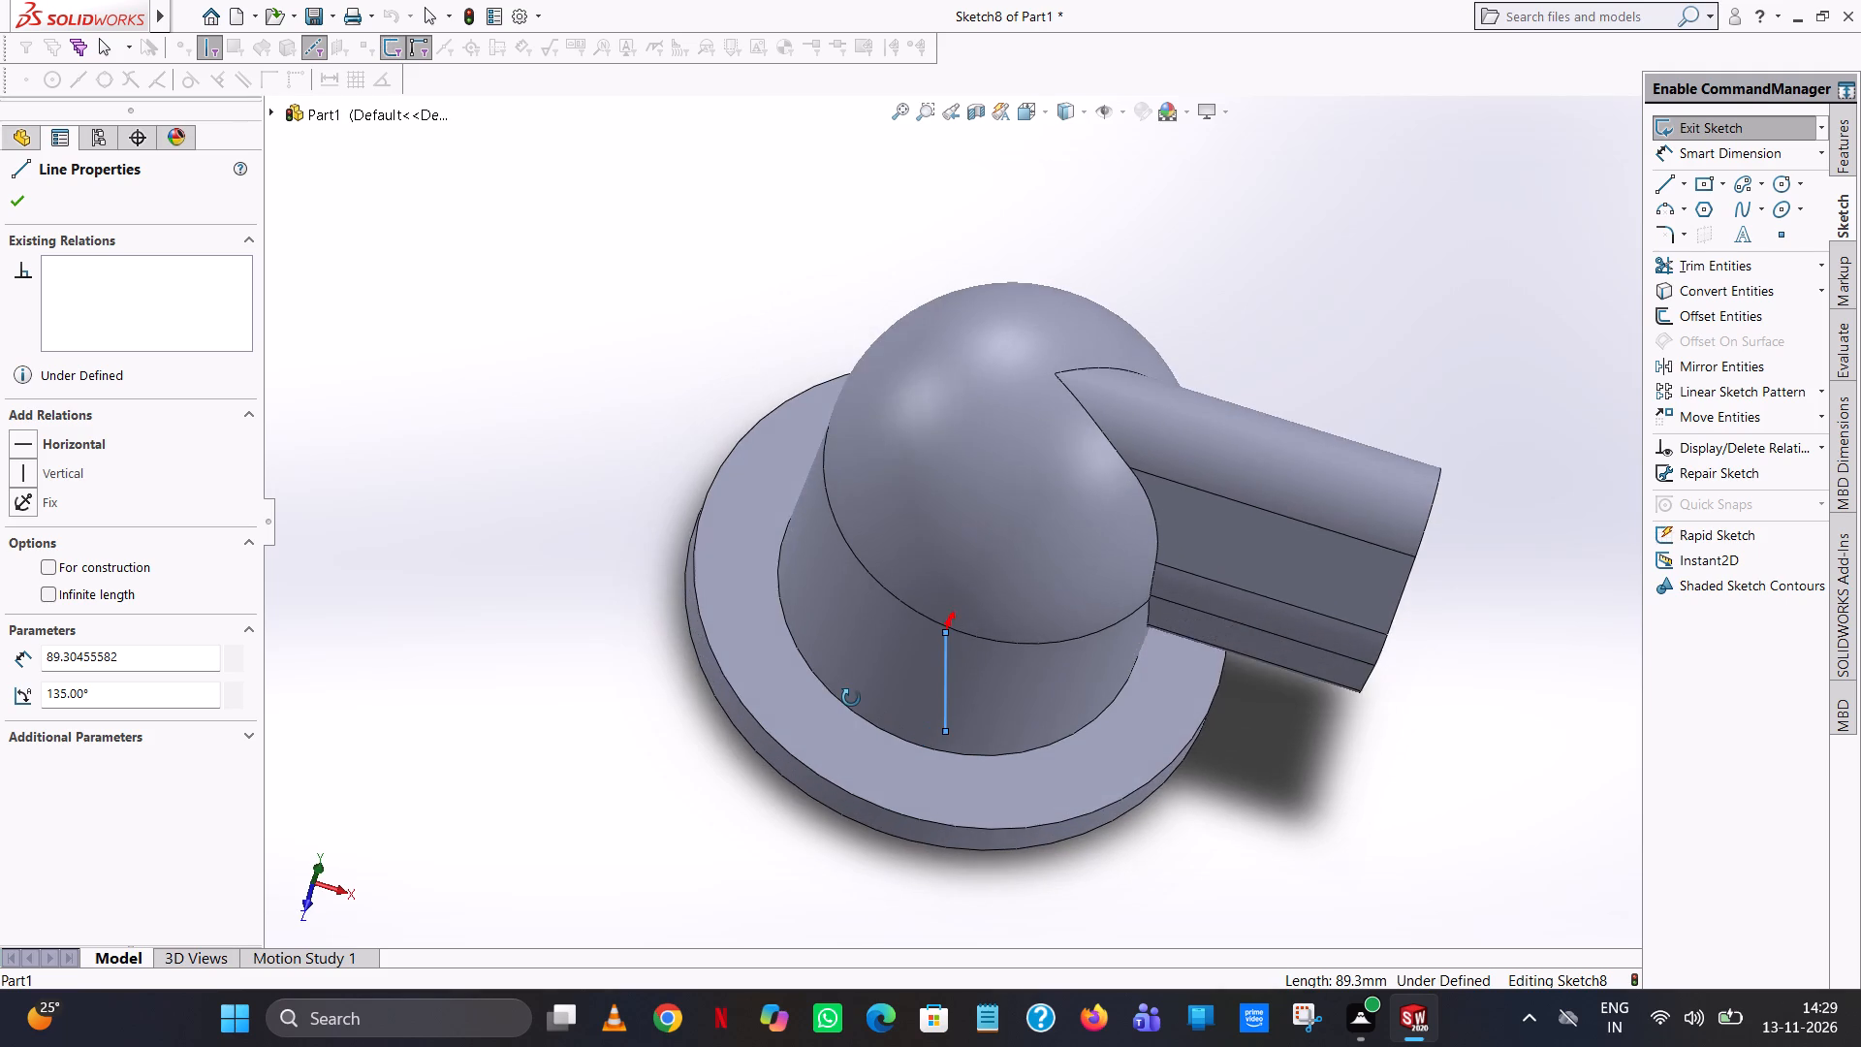
middle_click_drag(851, 698, 821, 799)
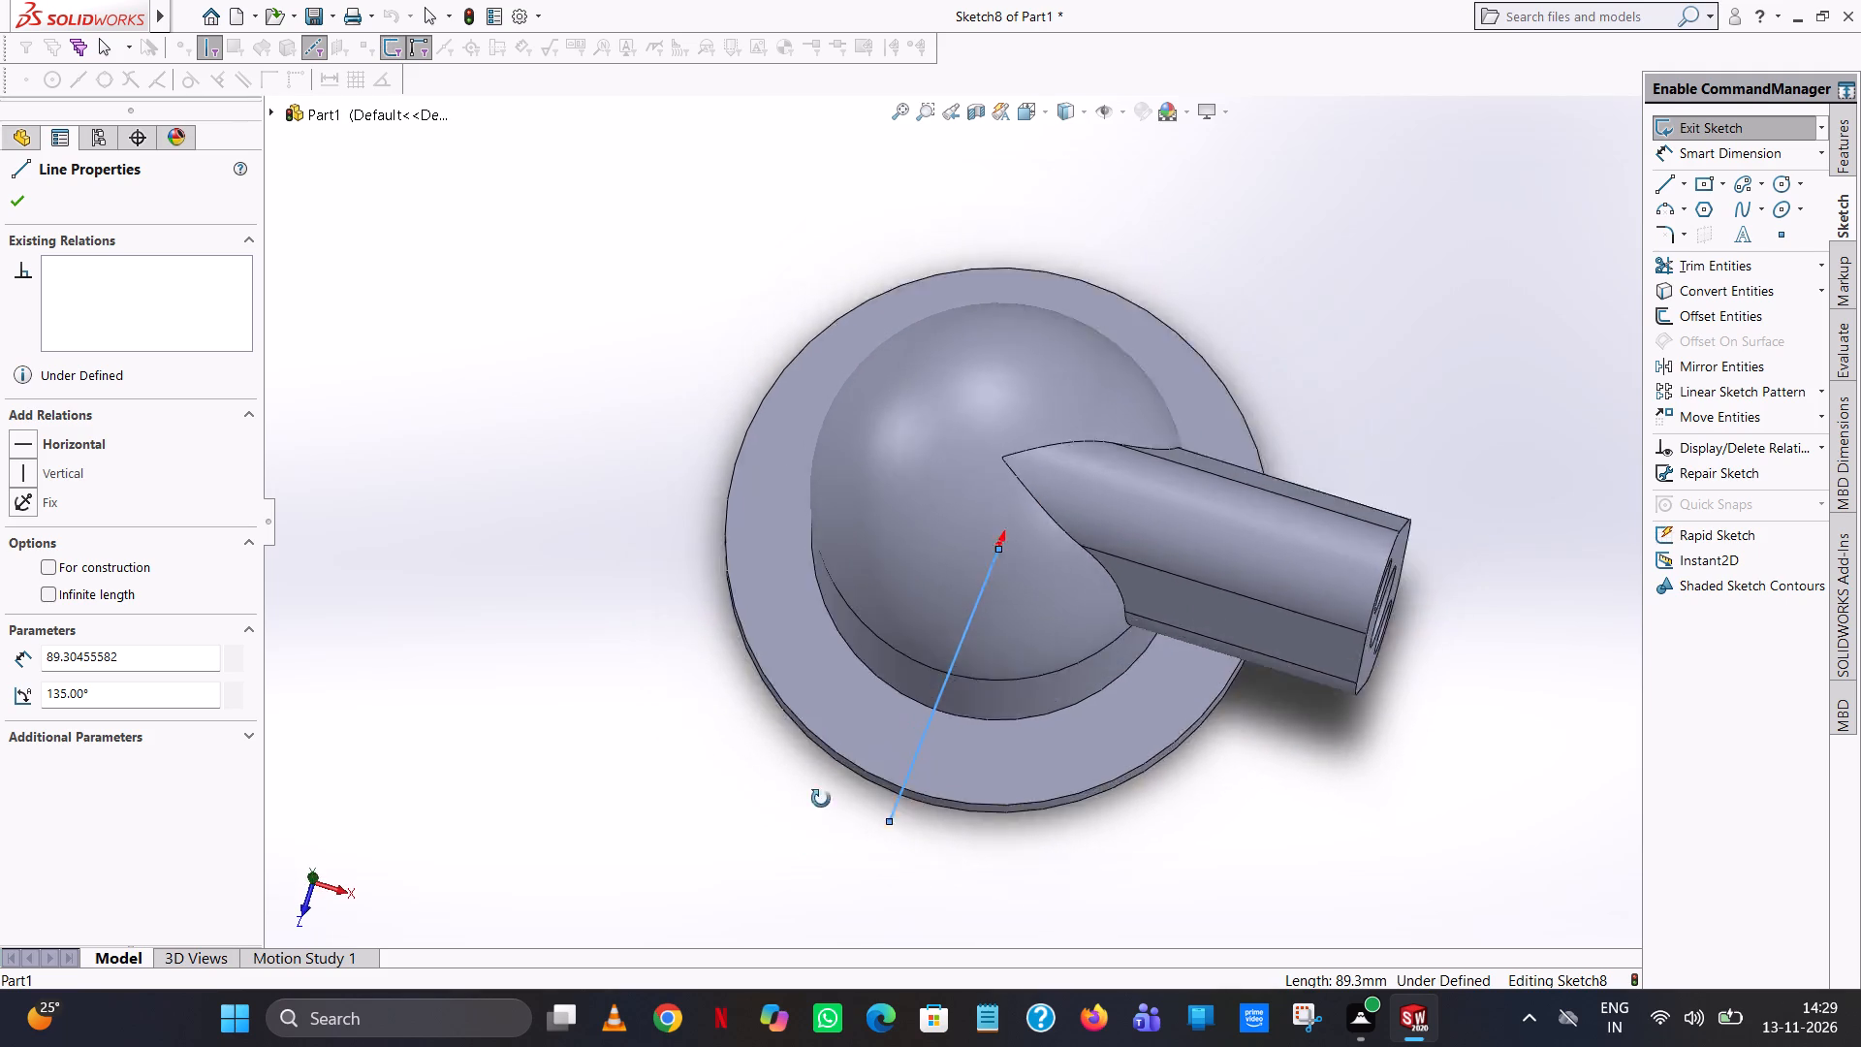
middle_click_drag(821, 799, 665, 583)
scroll(873, 453, "up", 1)
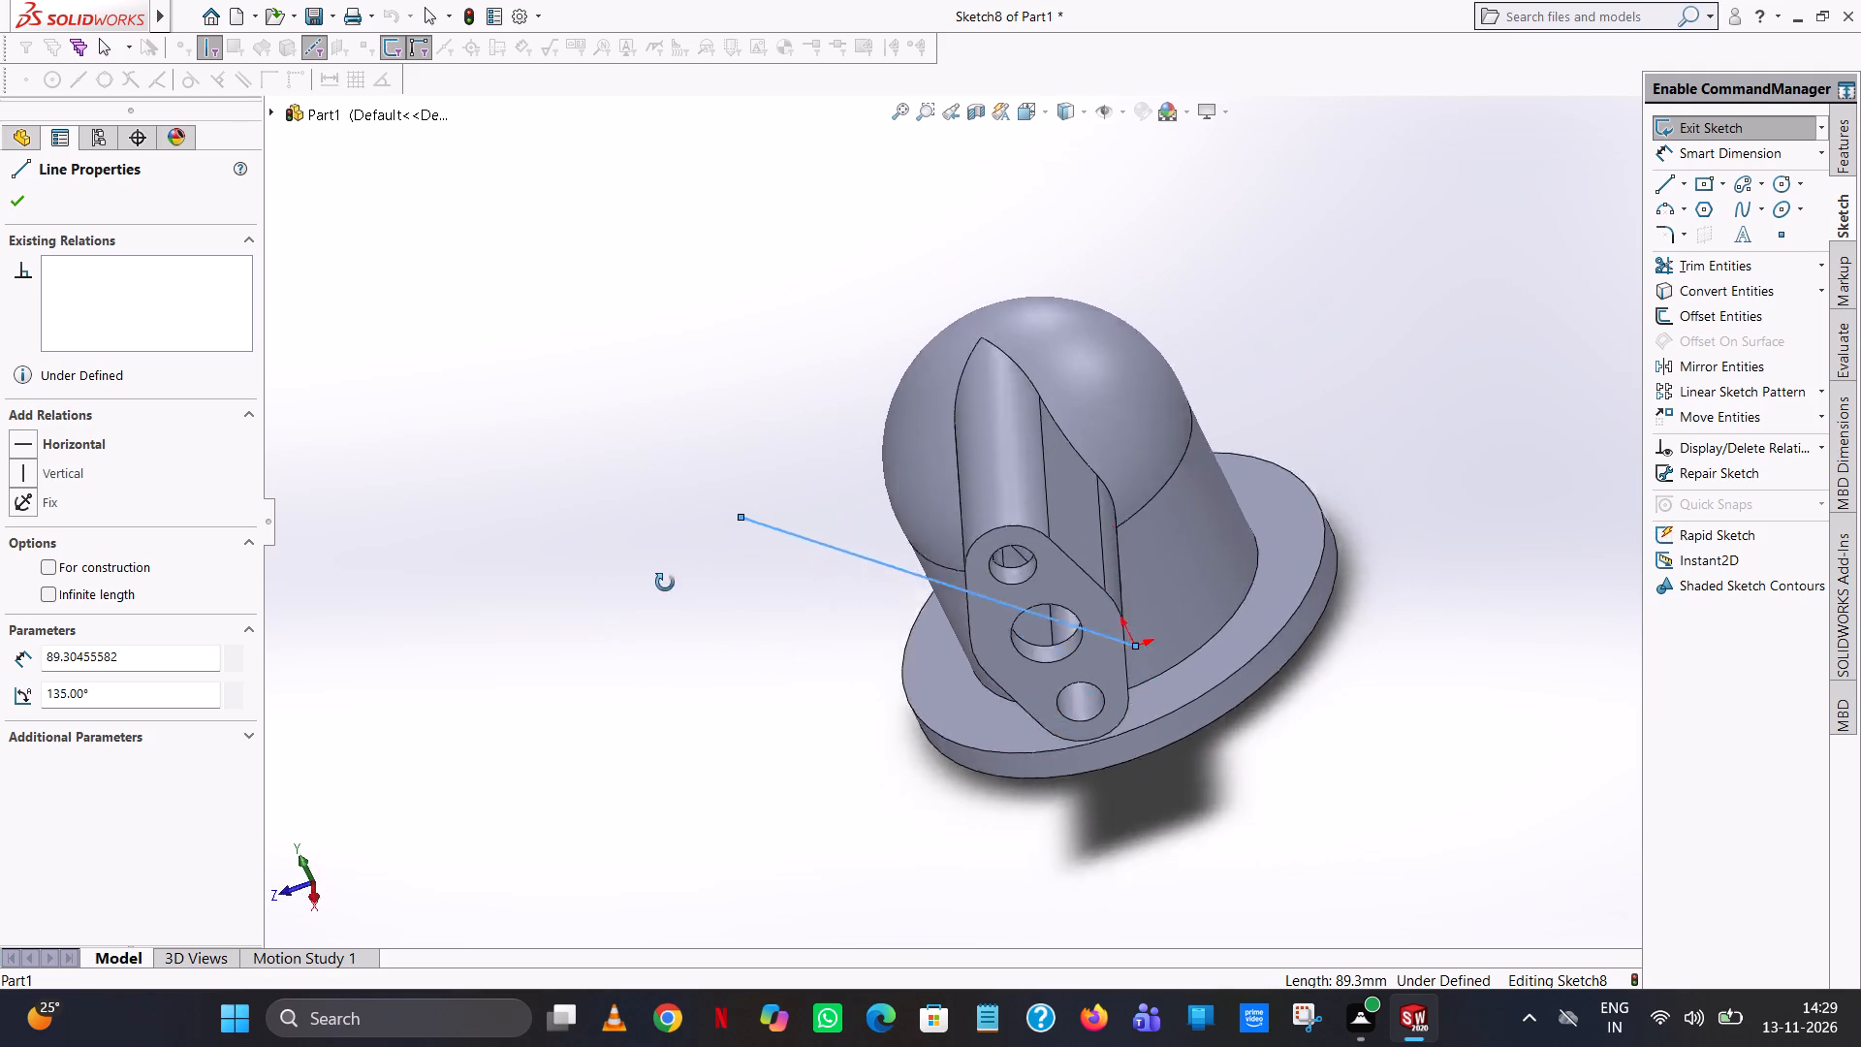
middle_click_drag(665, 583, 729, 785)
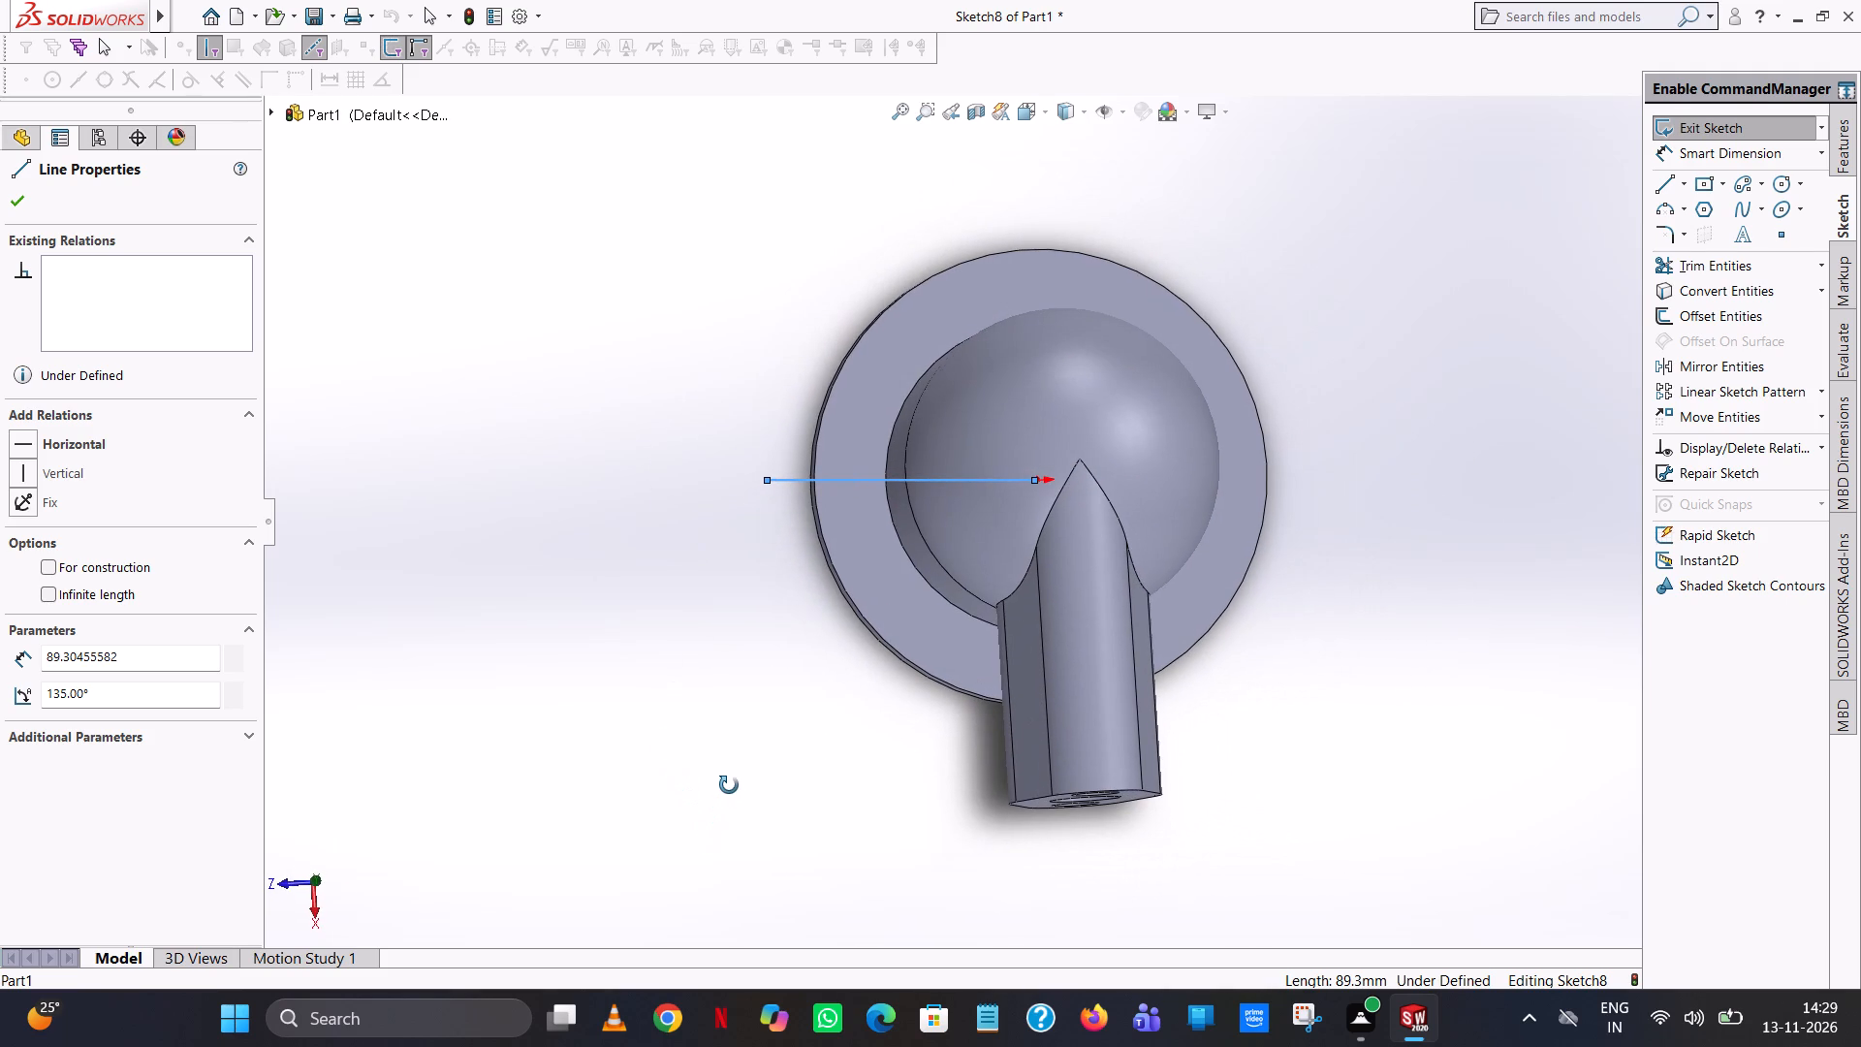
middle_click_drag(729, 785, 725, 787)
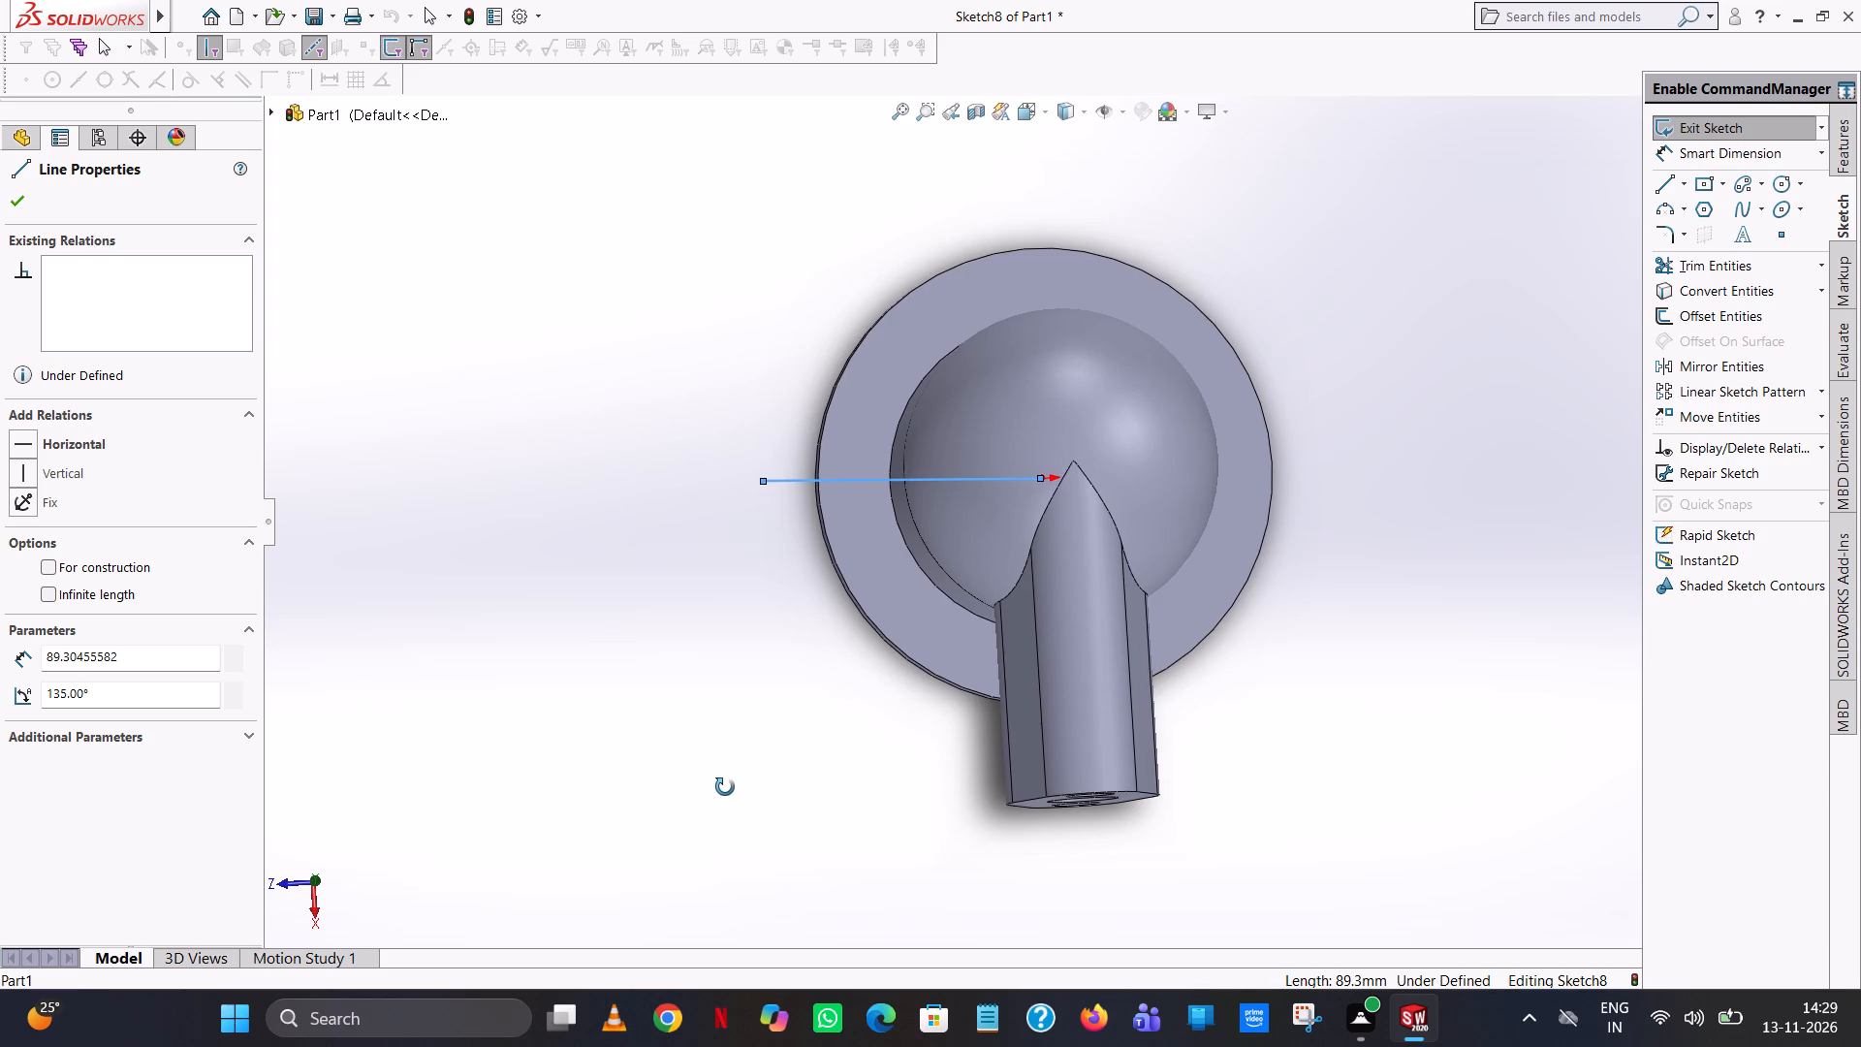
middle_click_drag(725, 787, 716, 809)
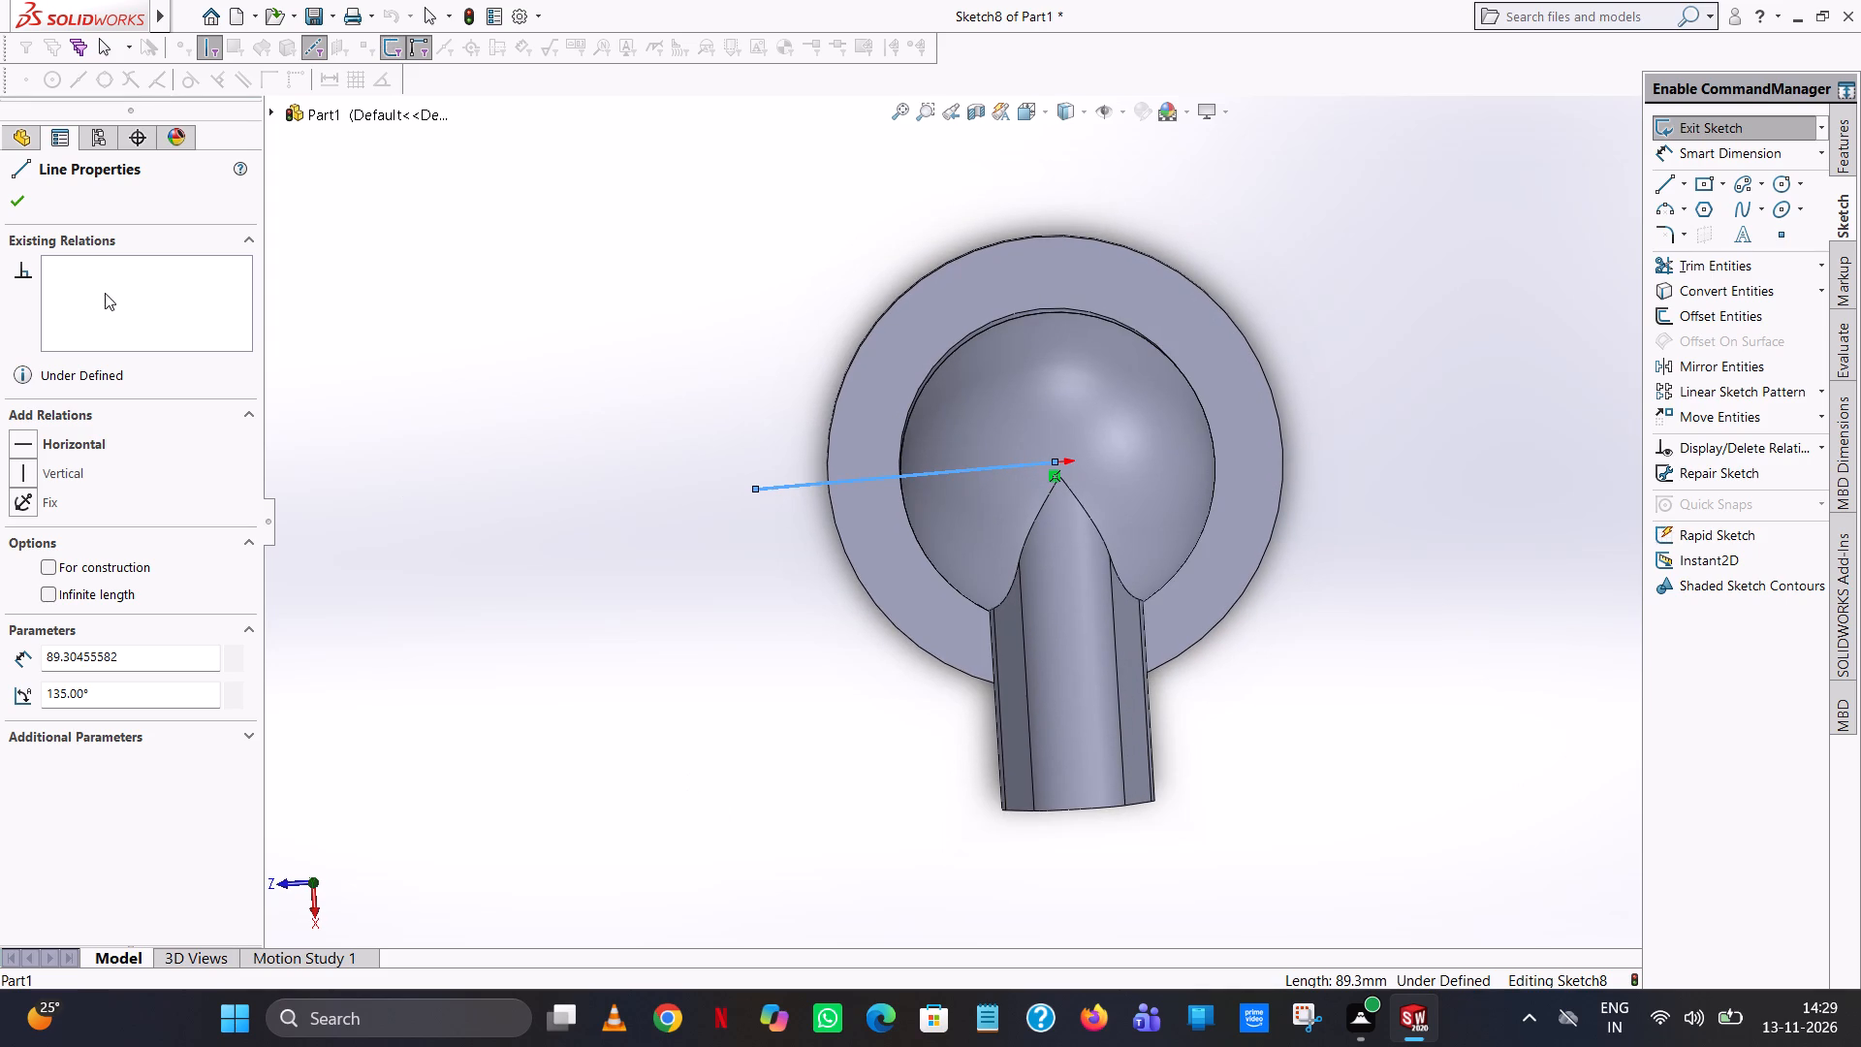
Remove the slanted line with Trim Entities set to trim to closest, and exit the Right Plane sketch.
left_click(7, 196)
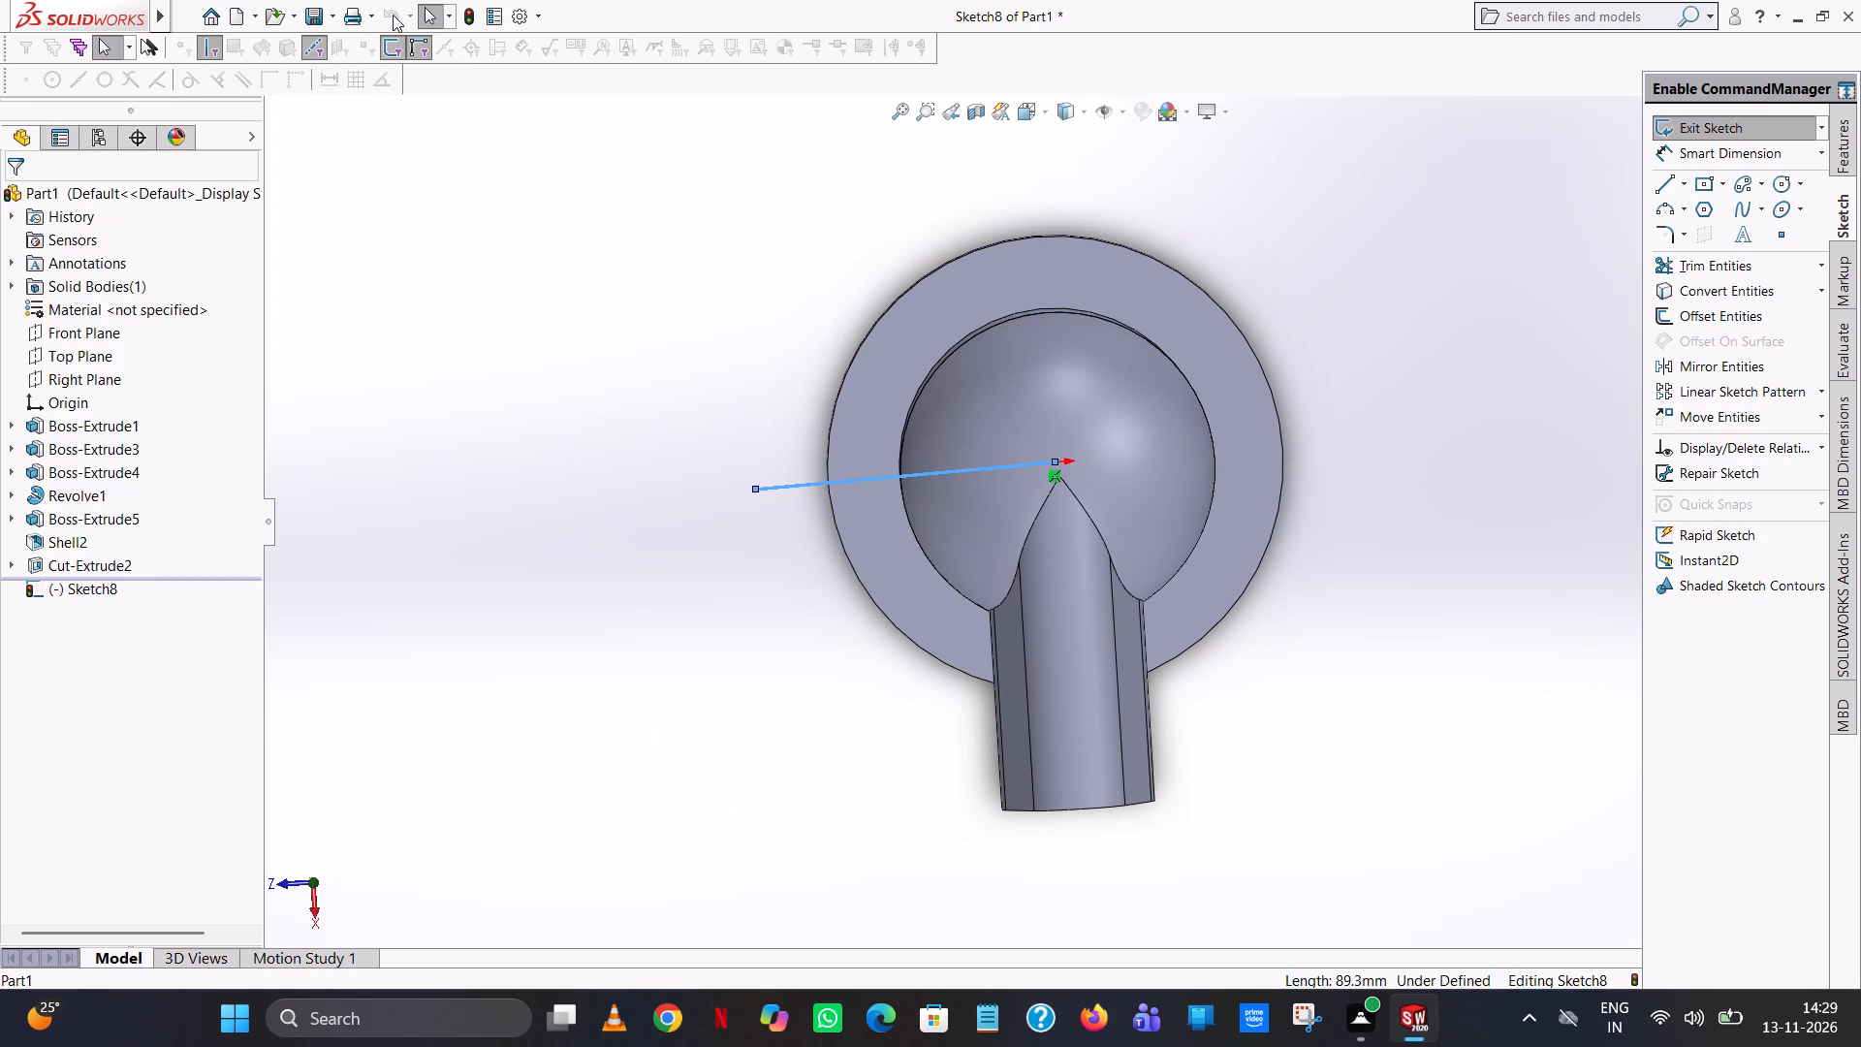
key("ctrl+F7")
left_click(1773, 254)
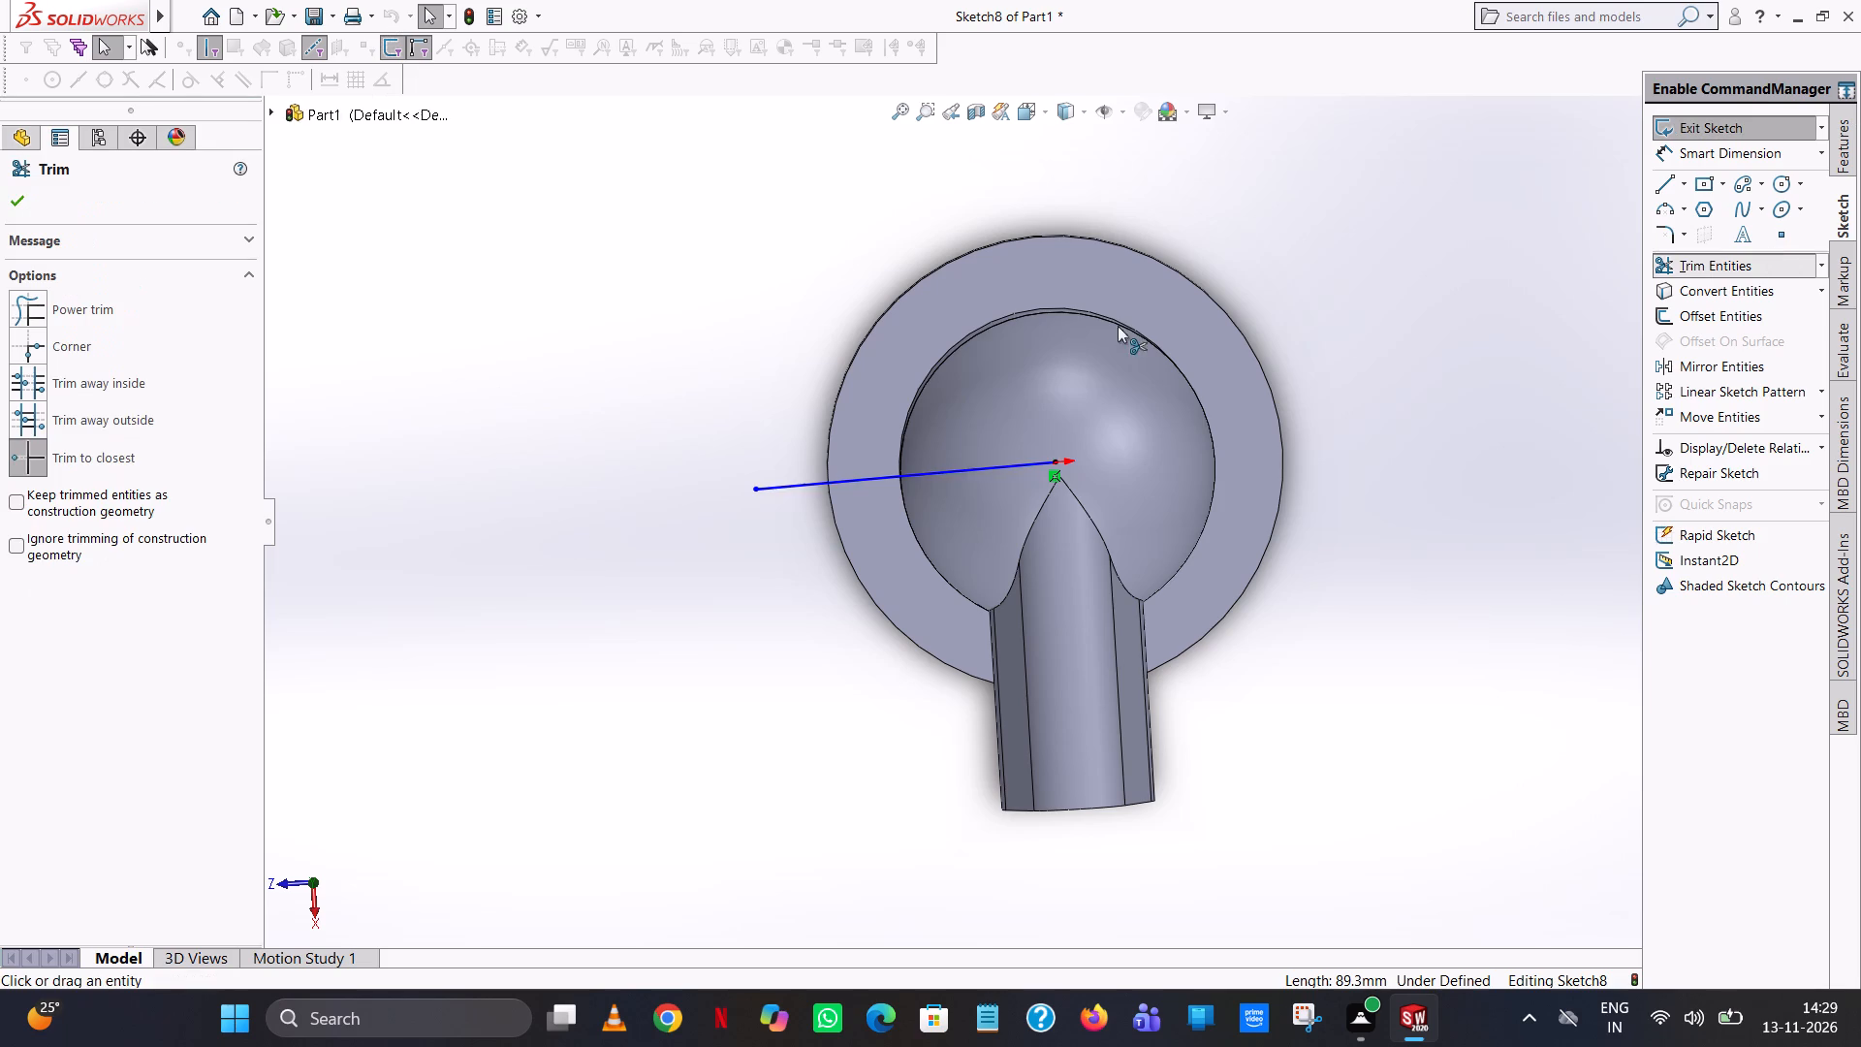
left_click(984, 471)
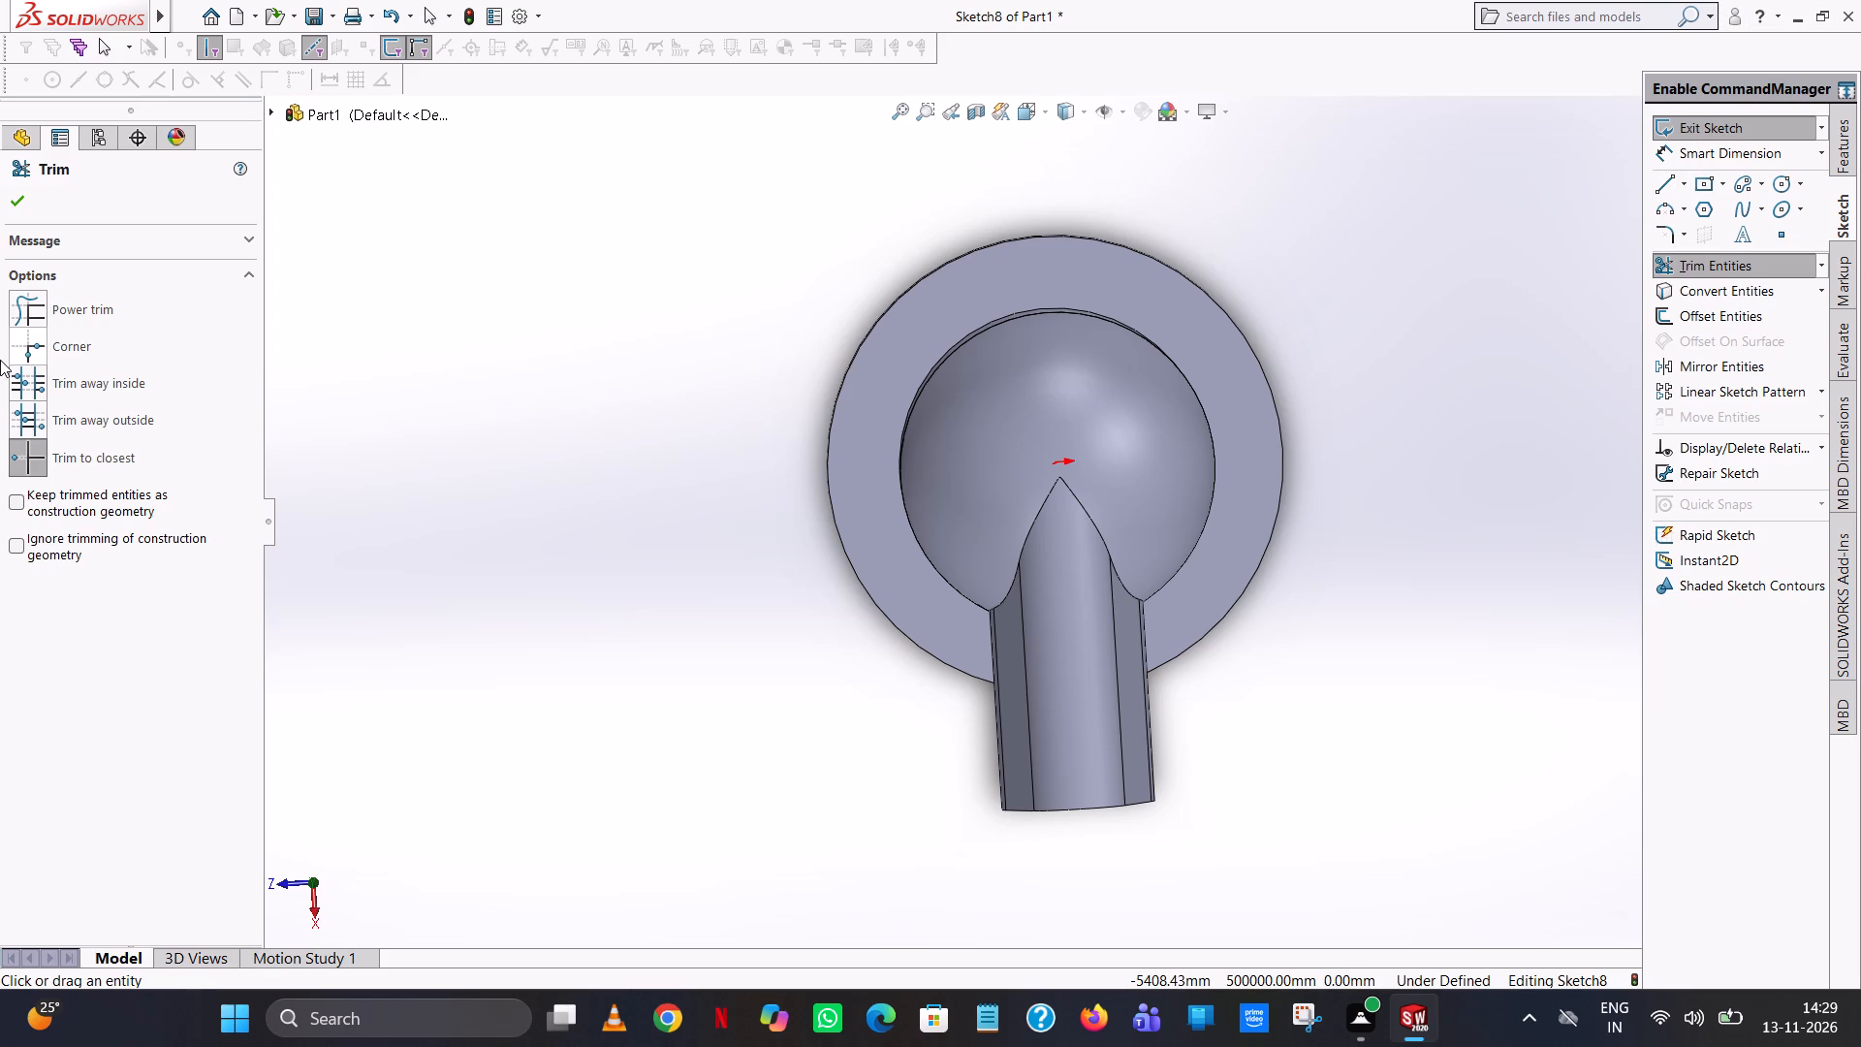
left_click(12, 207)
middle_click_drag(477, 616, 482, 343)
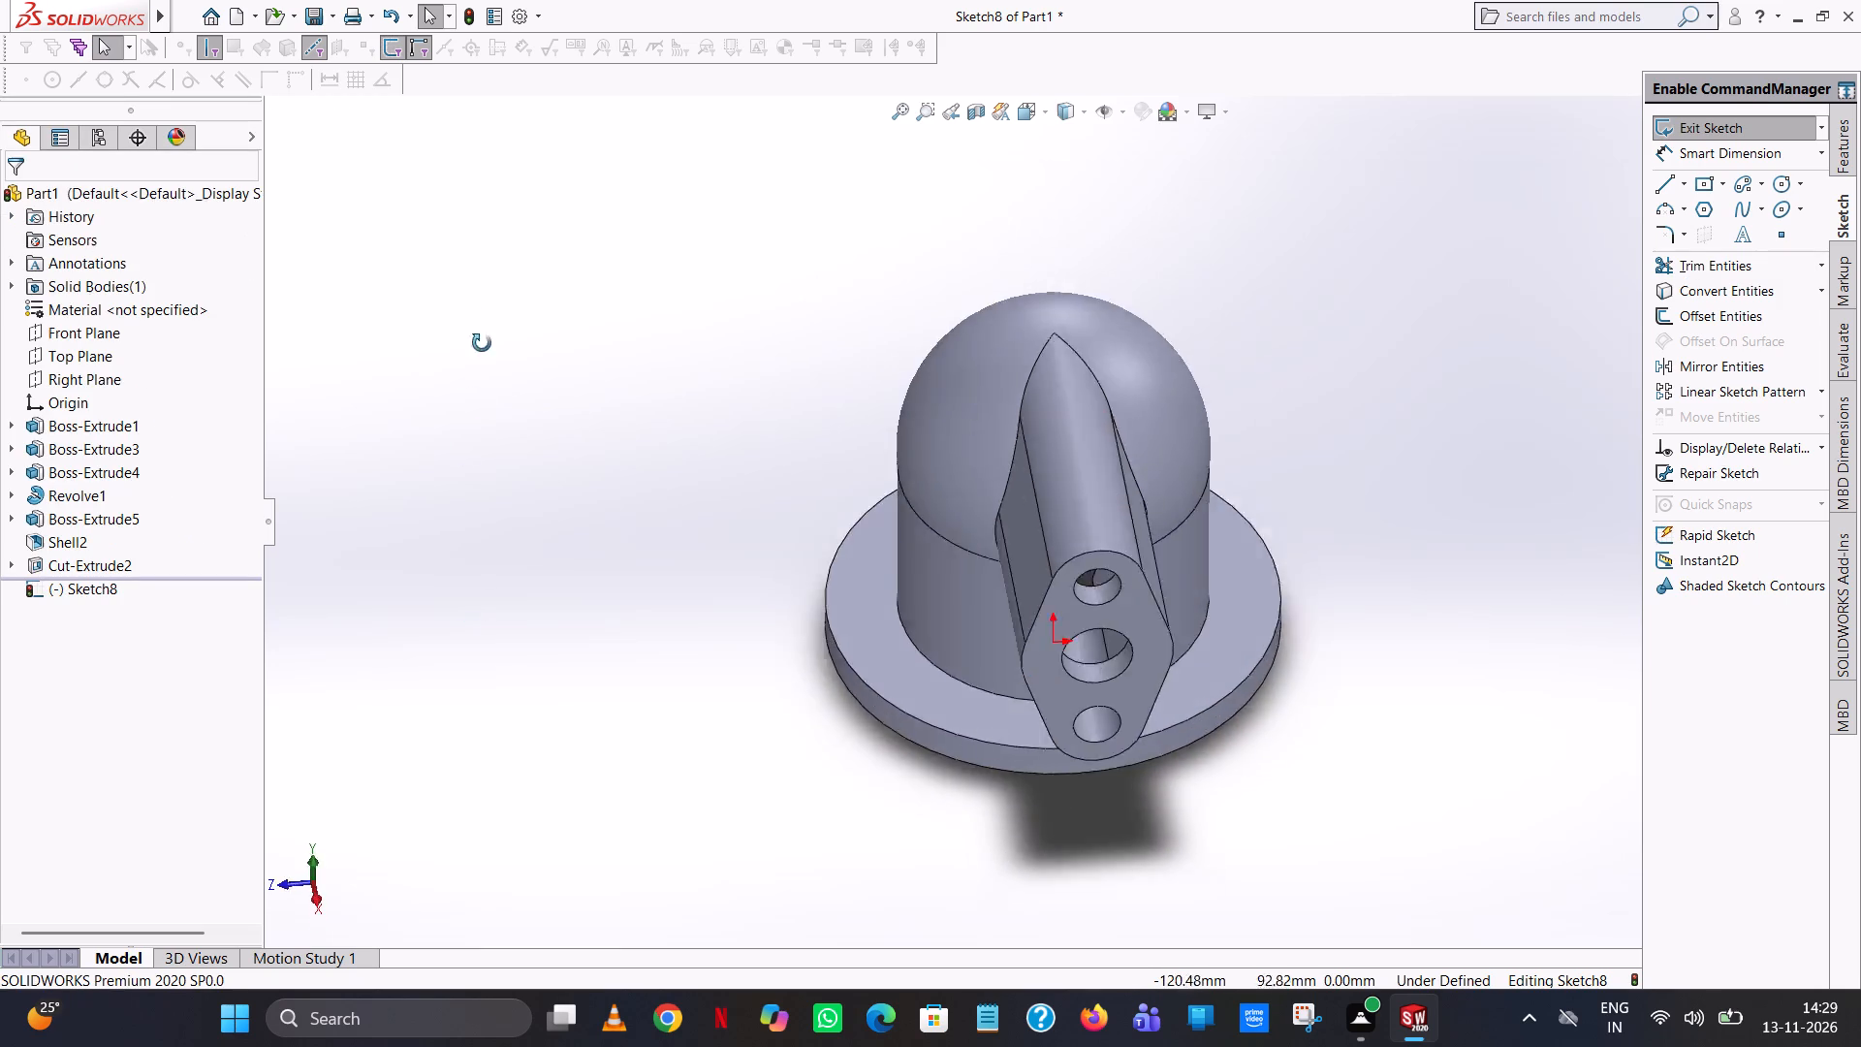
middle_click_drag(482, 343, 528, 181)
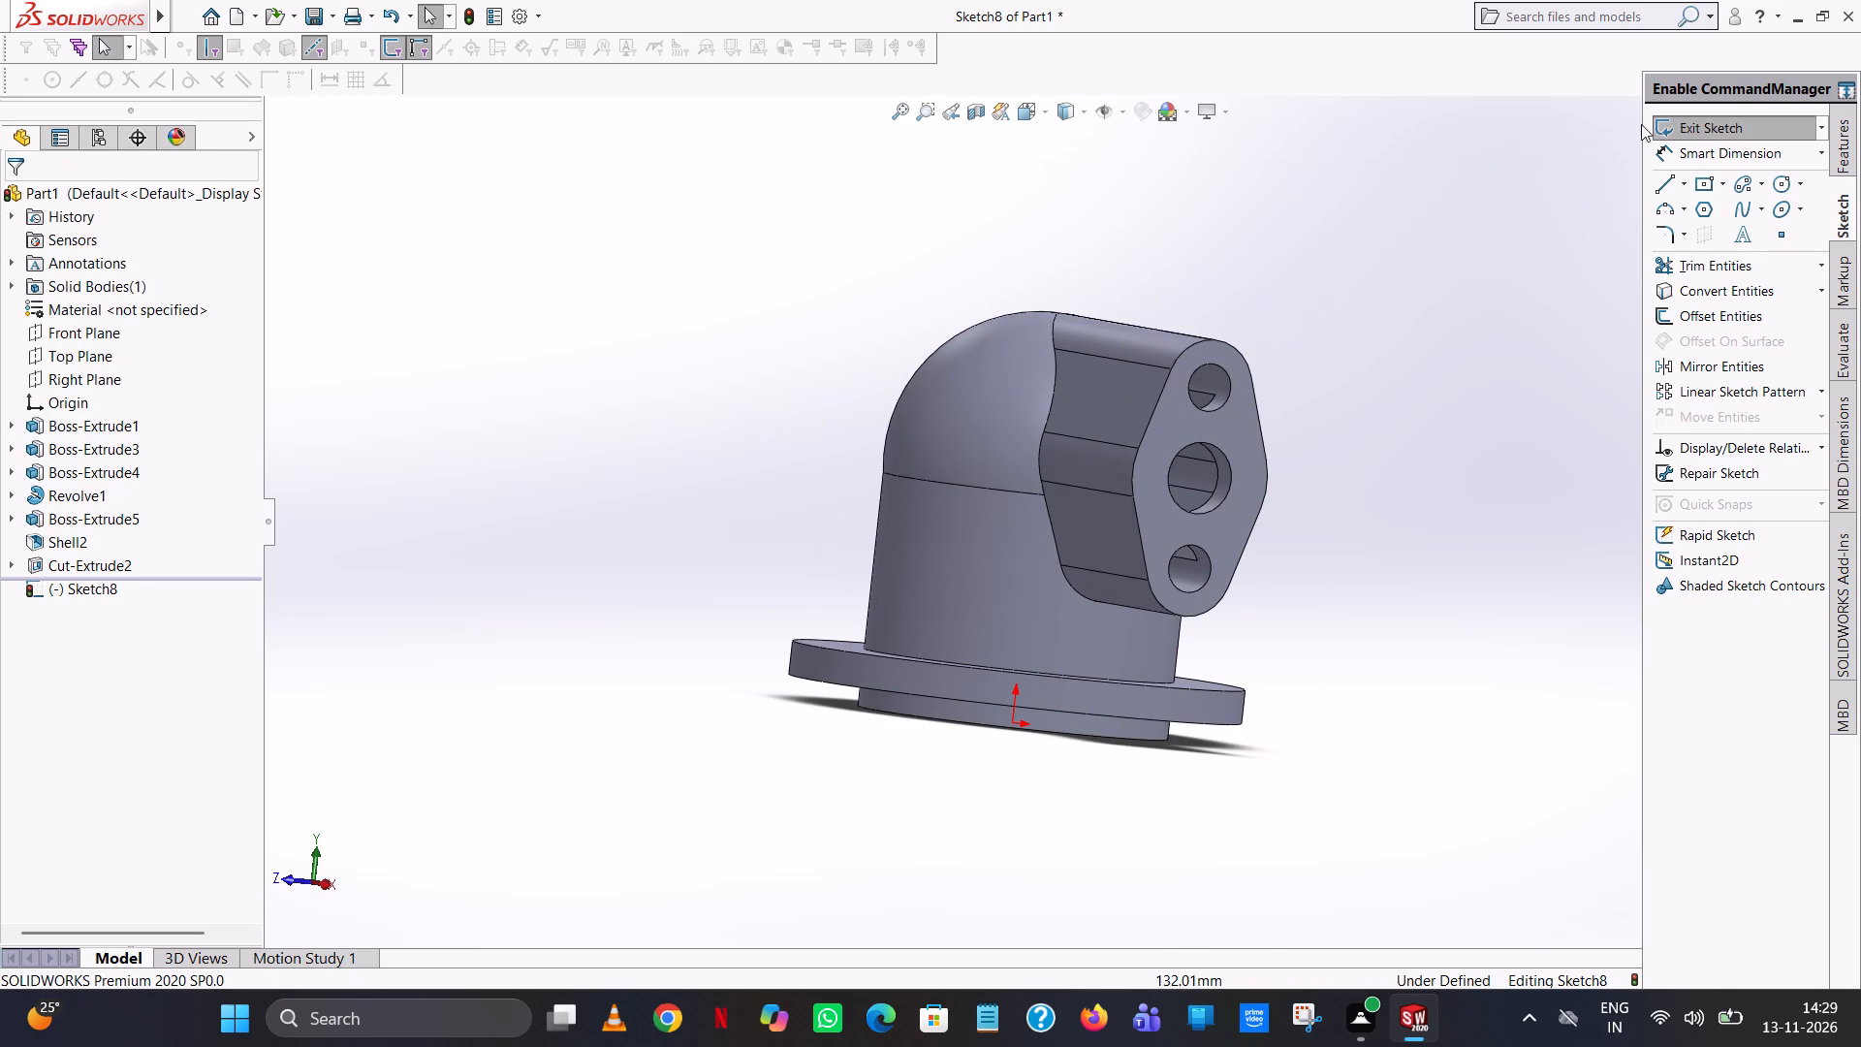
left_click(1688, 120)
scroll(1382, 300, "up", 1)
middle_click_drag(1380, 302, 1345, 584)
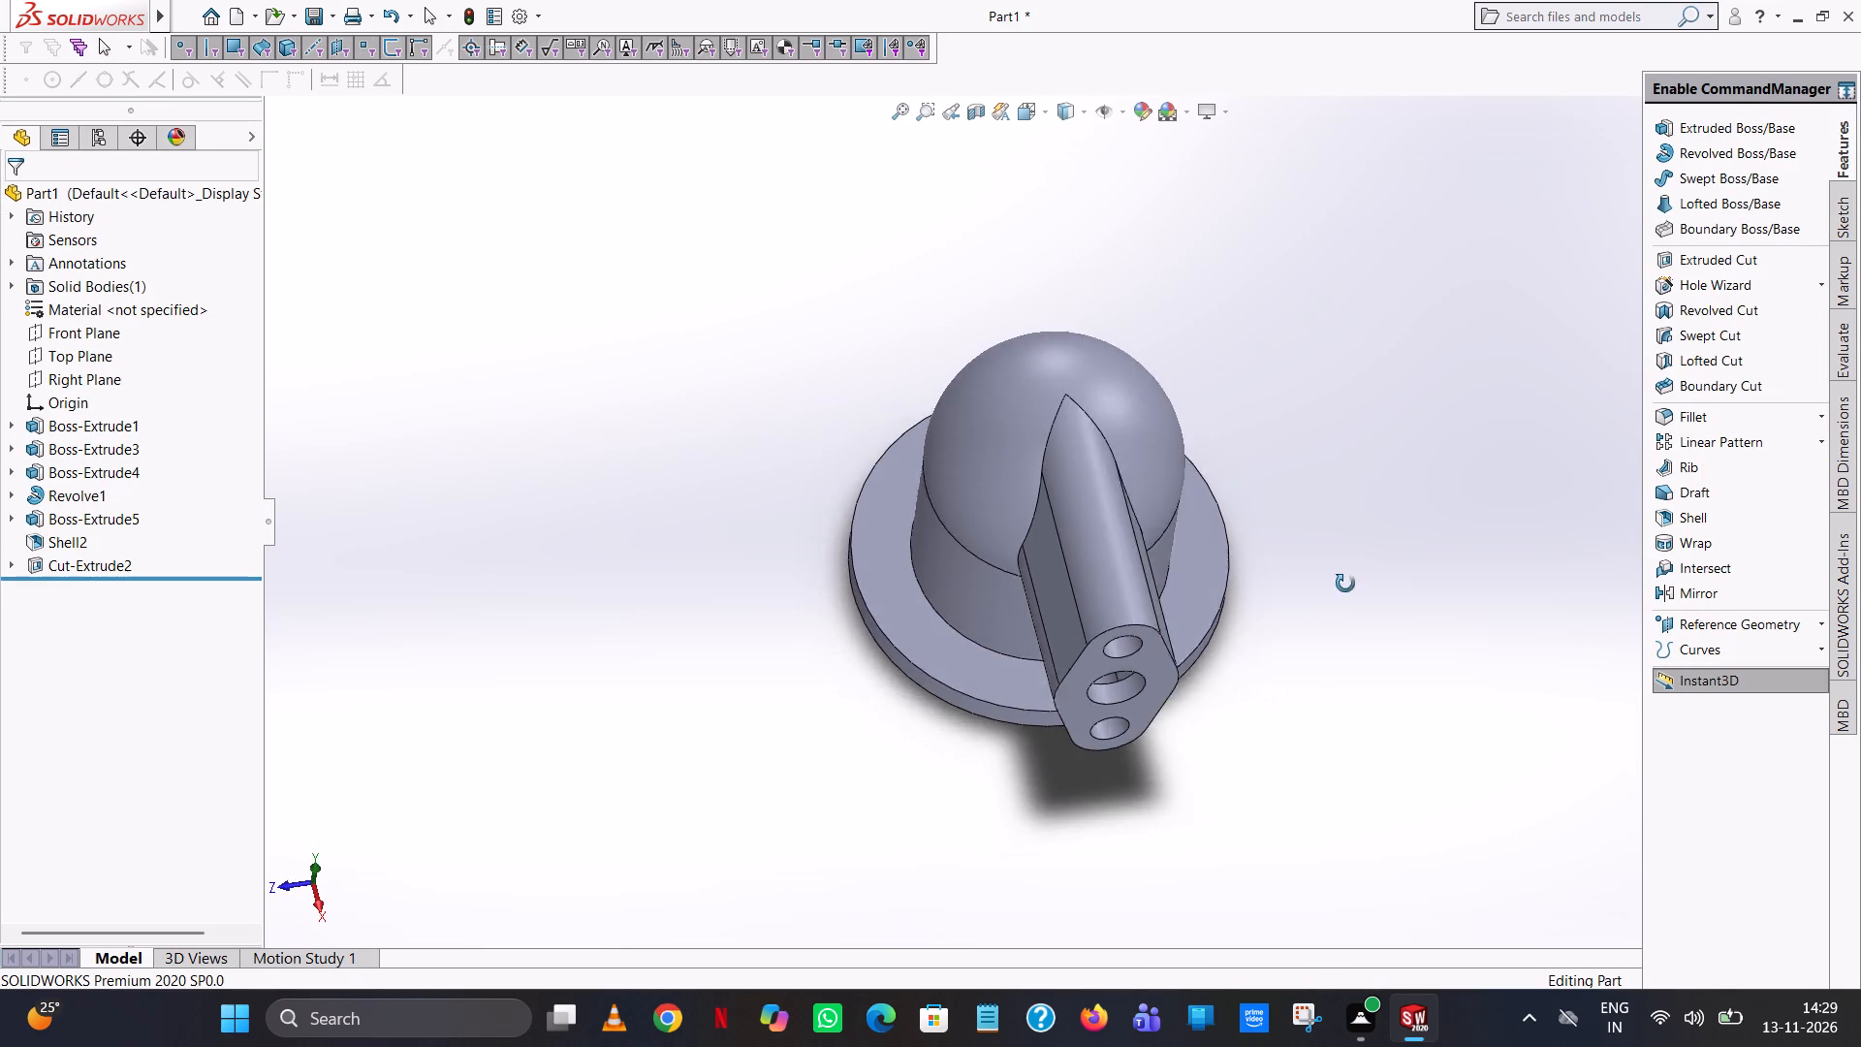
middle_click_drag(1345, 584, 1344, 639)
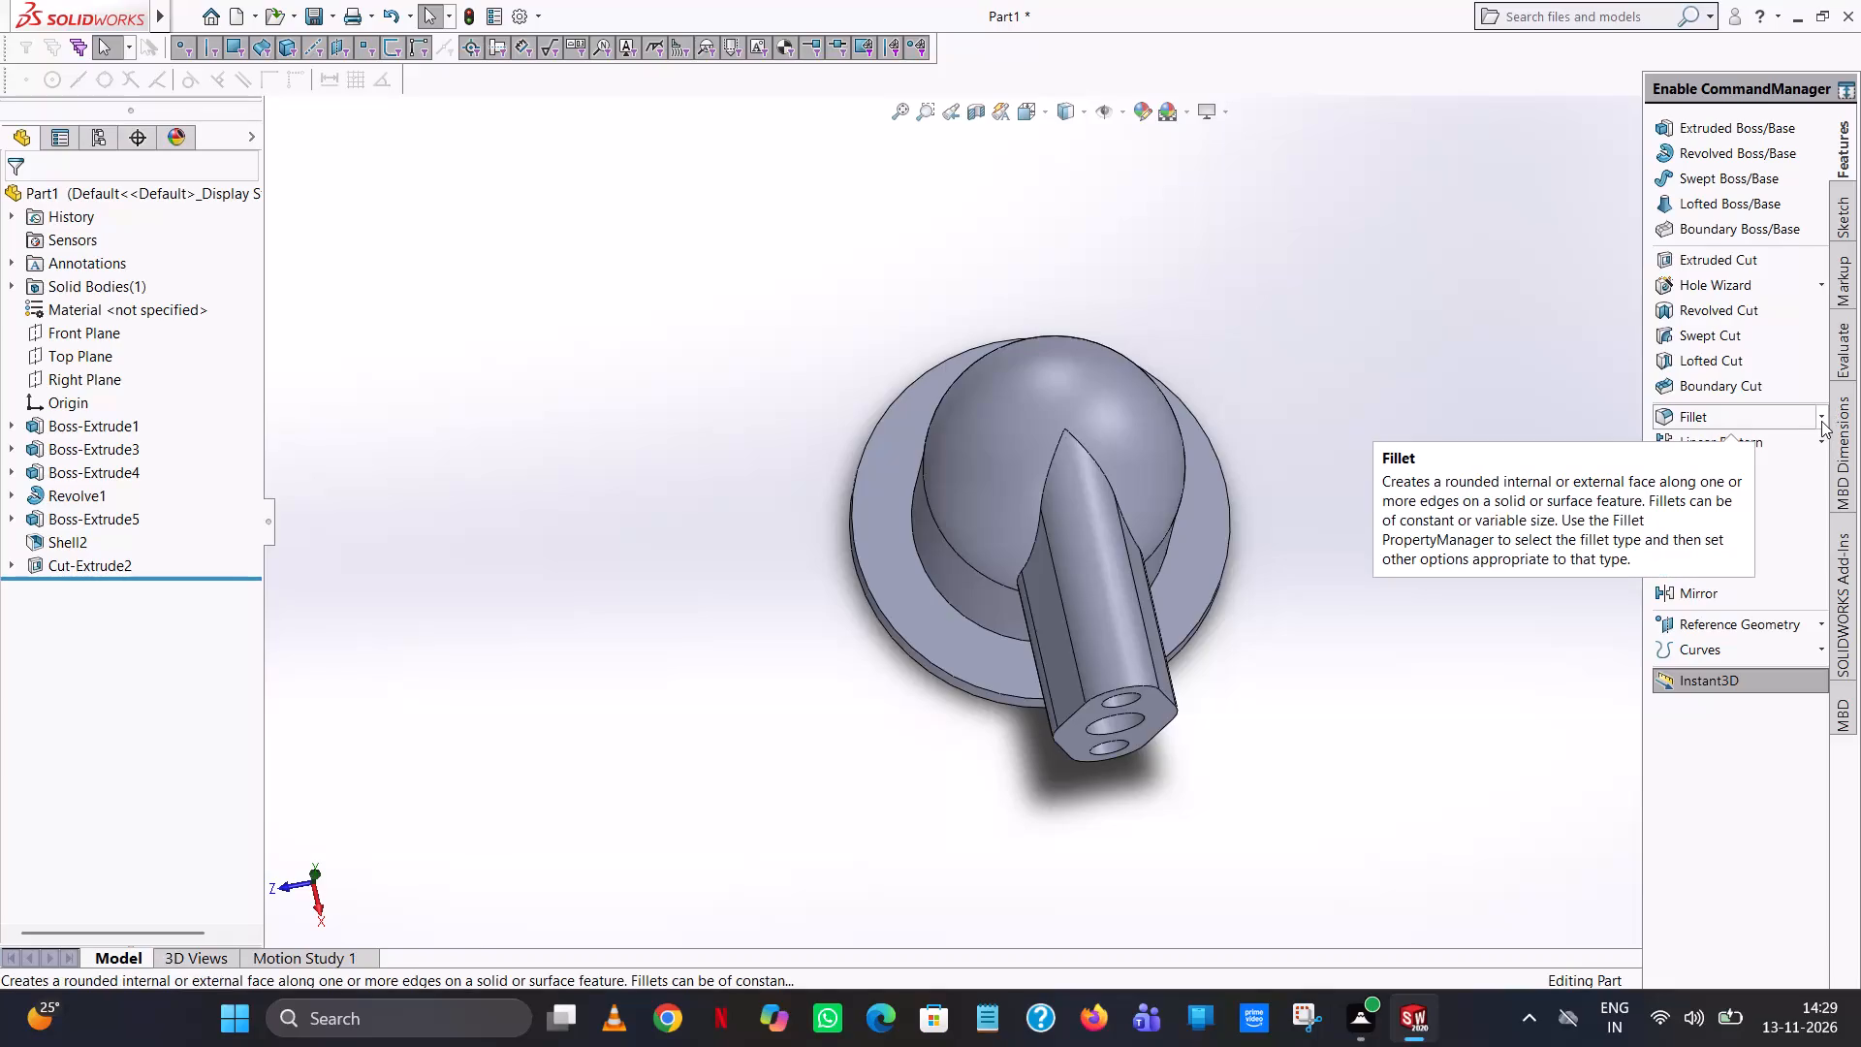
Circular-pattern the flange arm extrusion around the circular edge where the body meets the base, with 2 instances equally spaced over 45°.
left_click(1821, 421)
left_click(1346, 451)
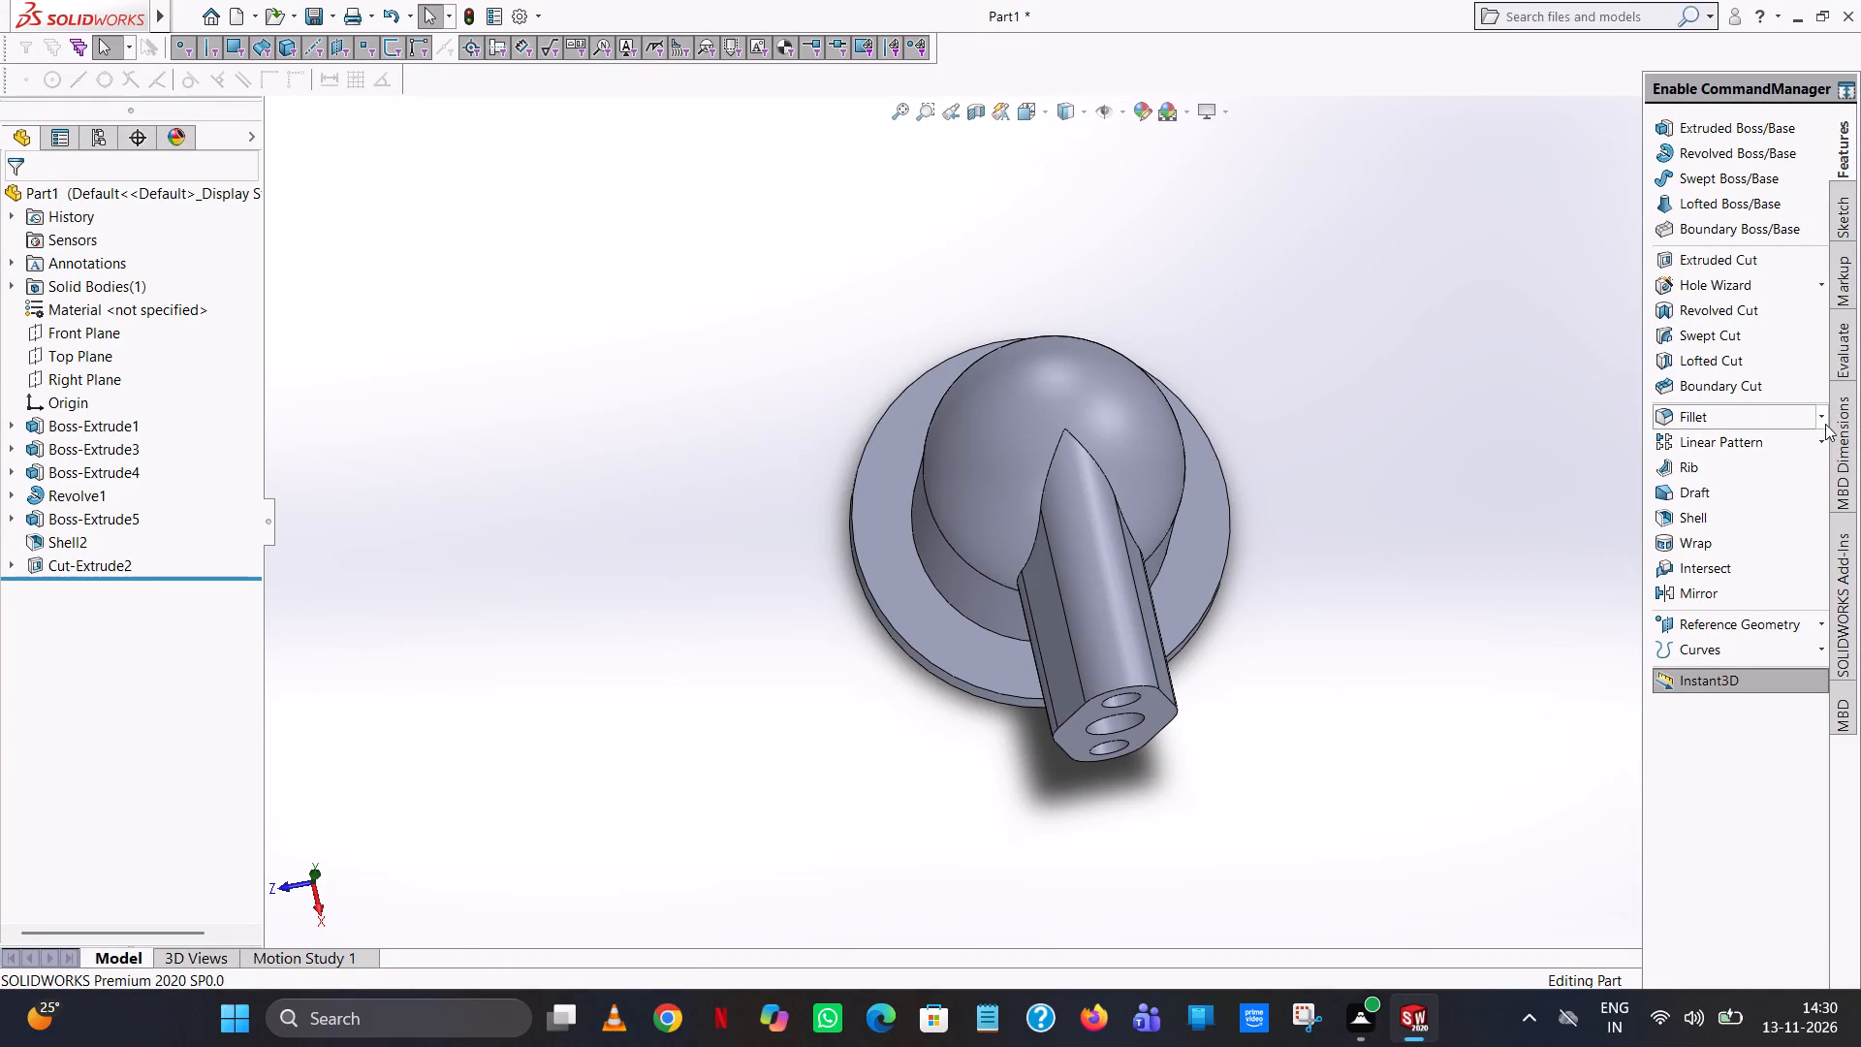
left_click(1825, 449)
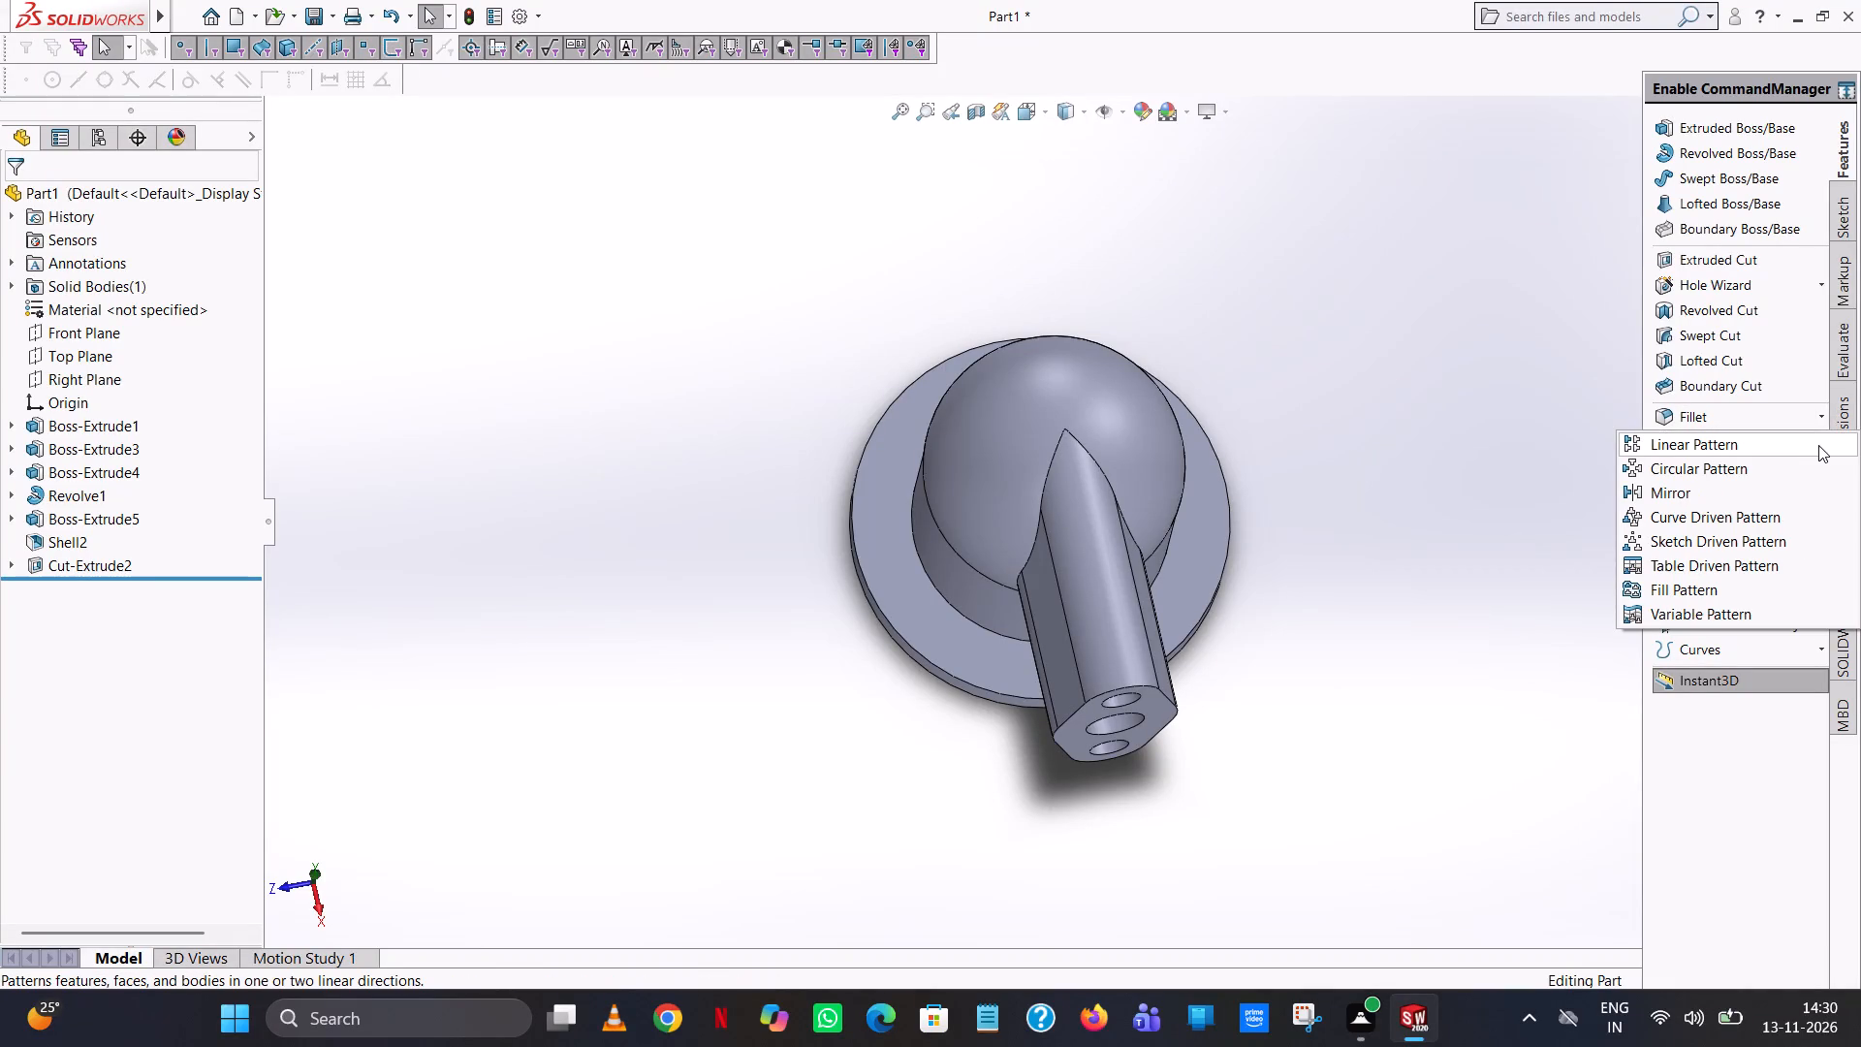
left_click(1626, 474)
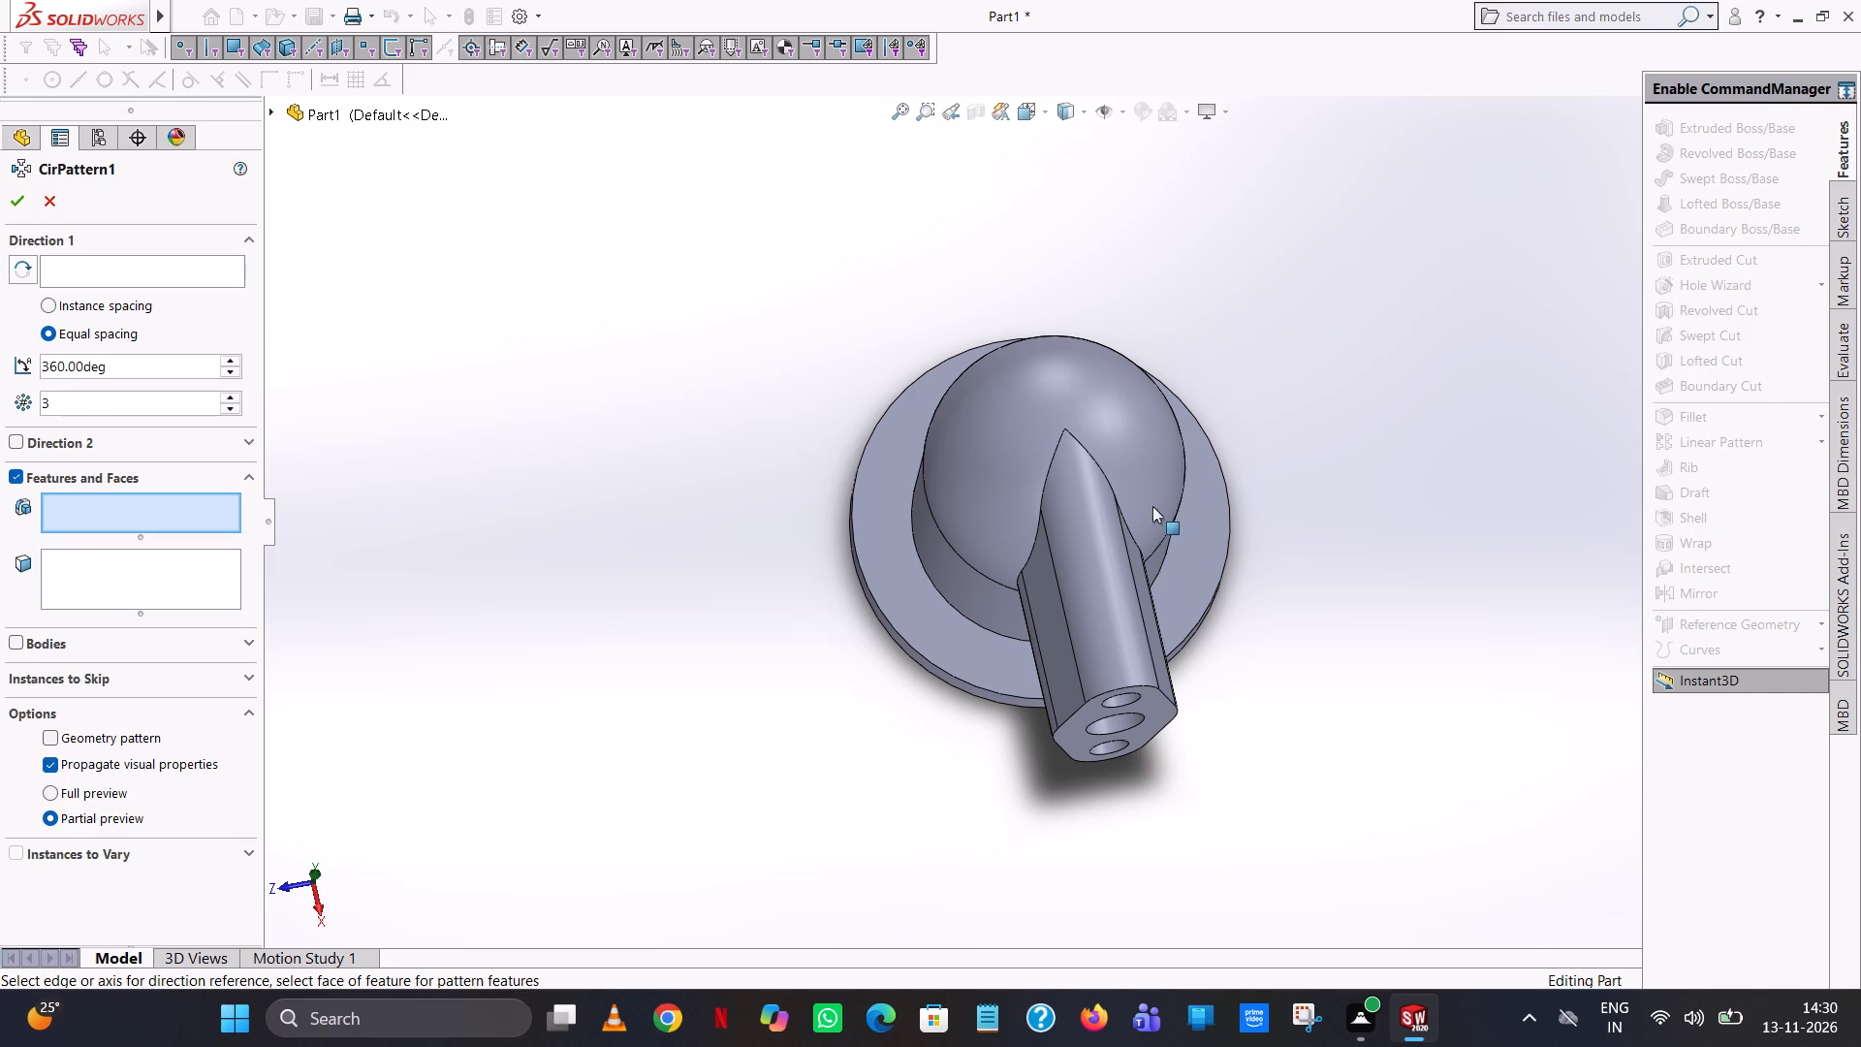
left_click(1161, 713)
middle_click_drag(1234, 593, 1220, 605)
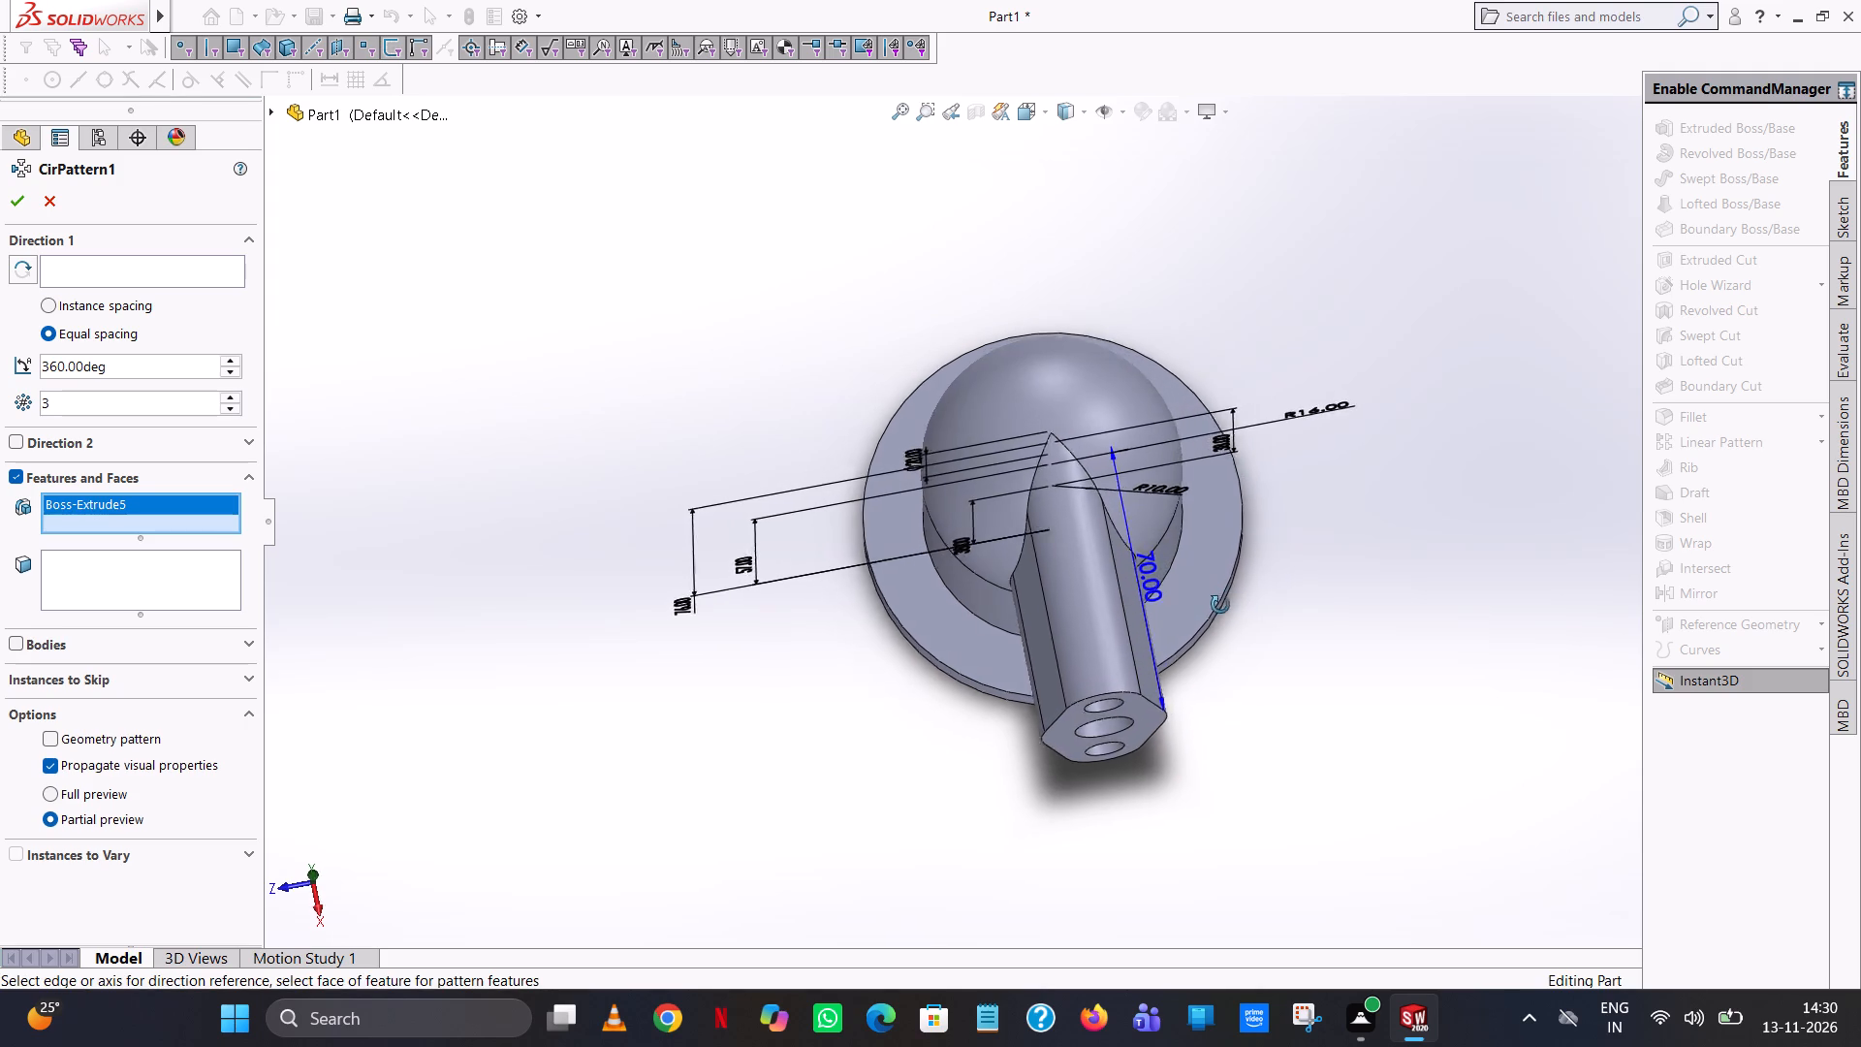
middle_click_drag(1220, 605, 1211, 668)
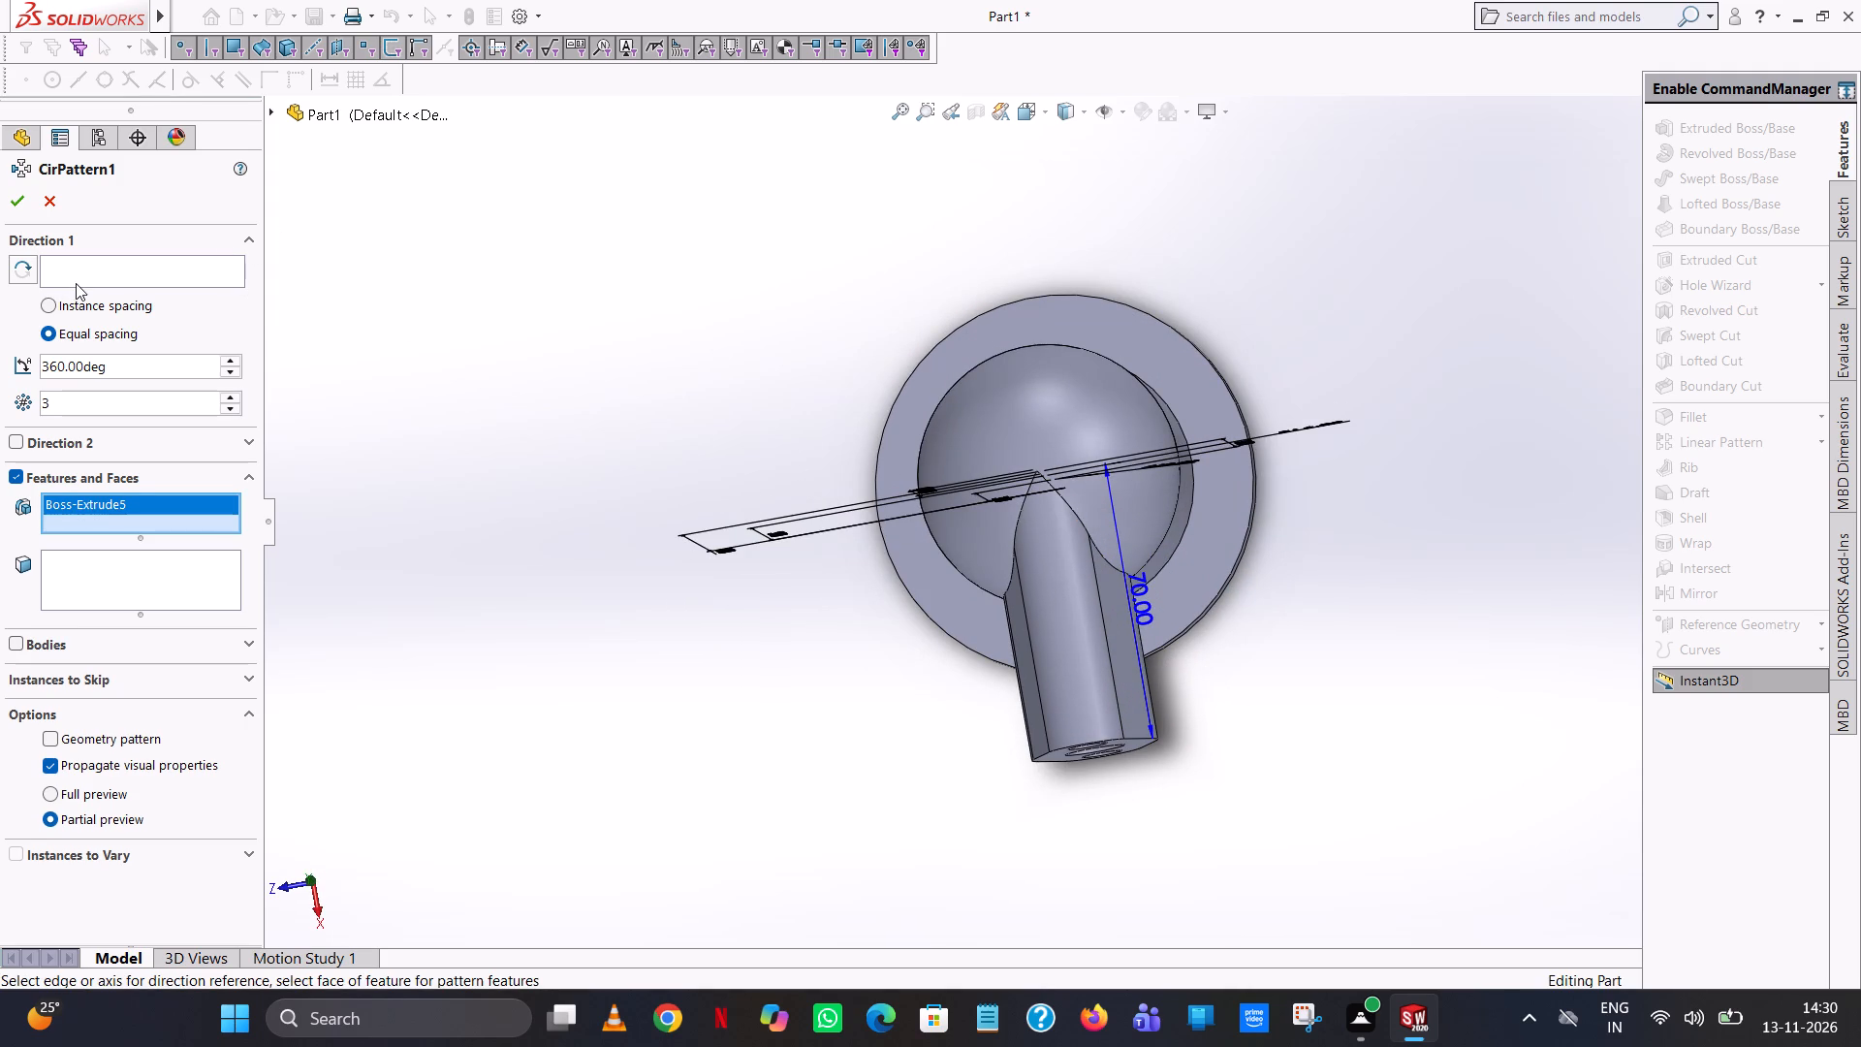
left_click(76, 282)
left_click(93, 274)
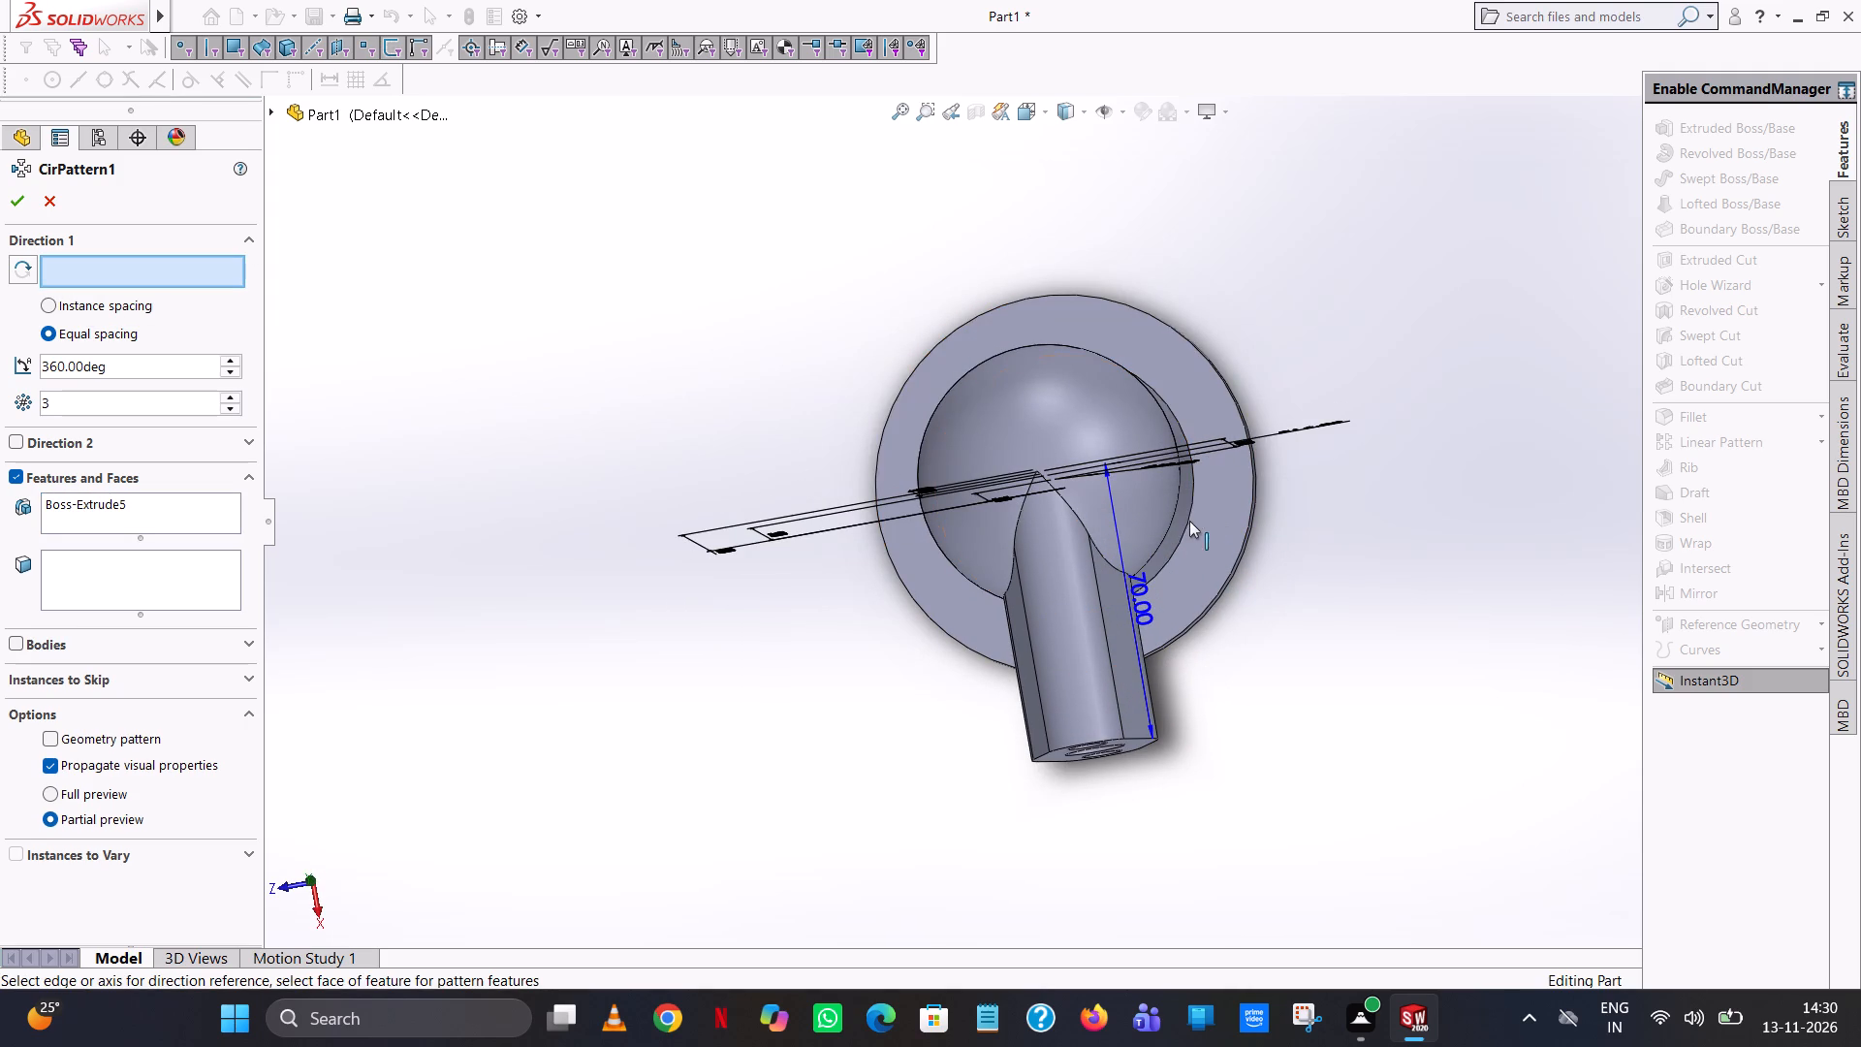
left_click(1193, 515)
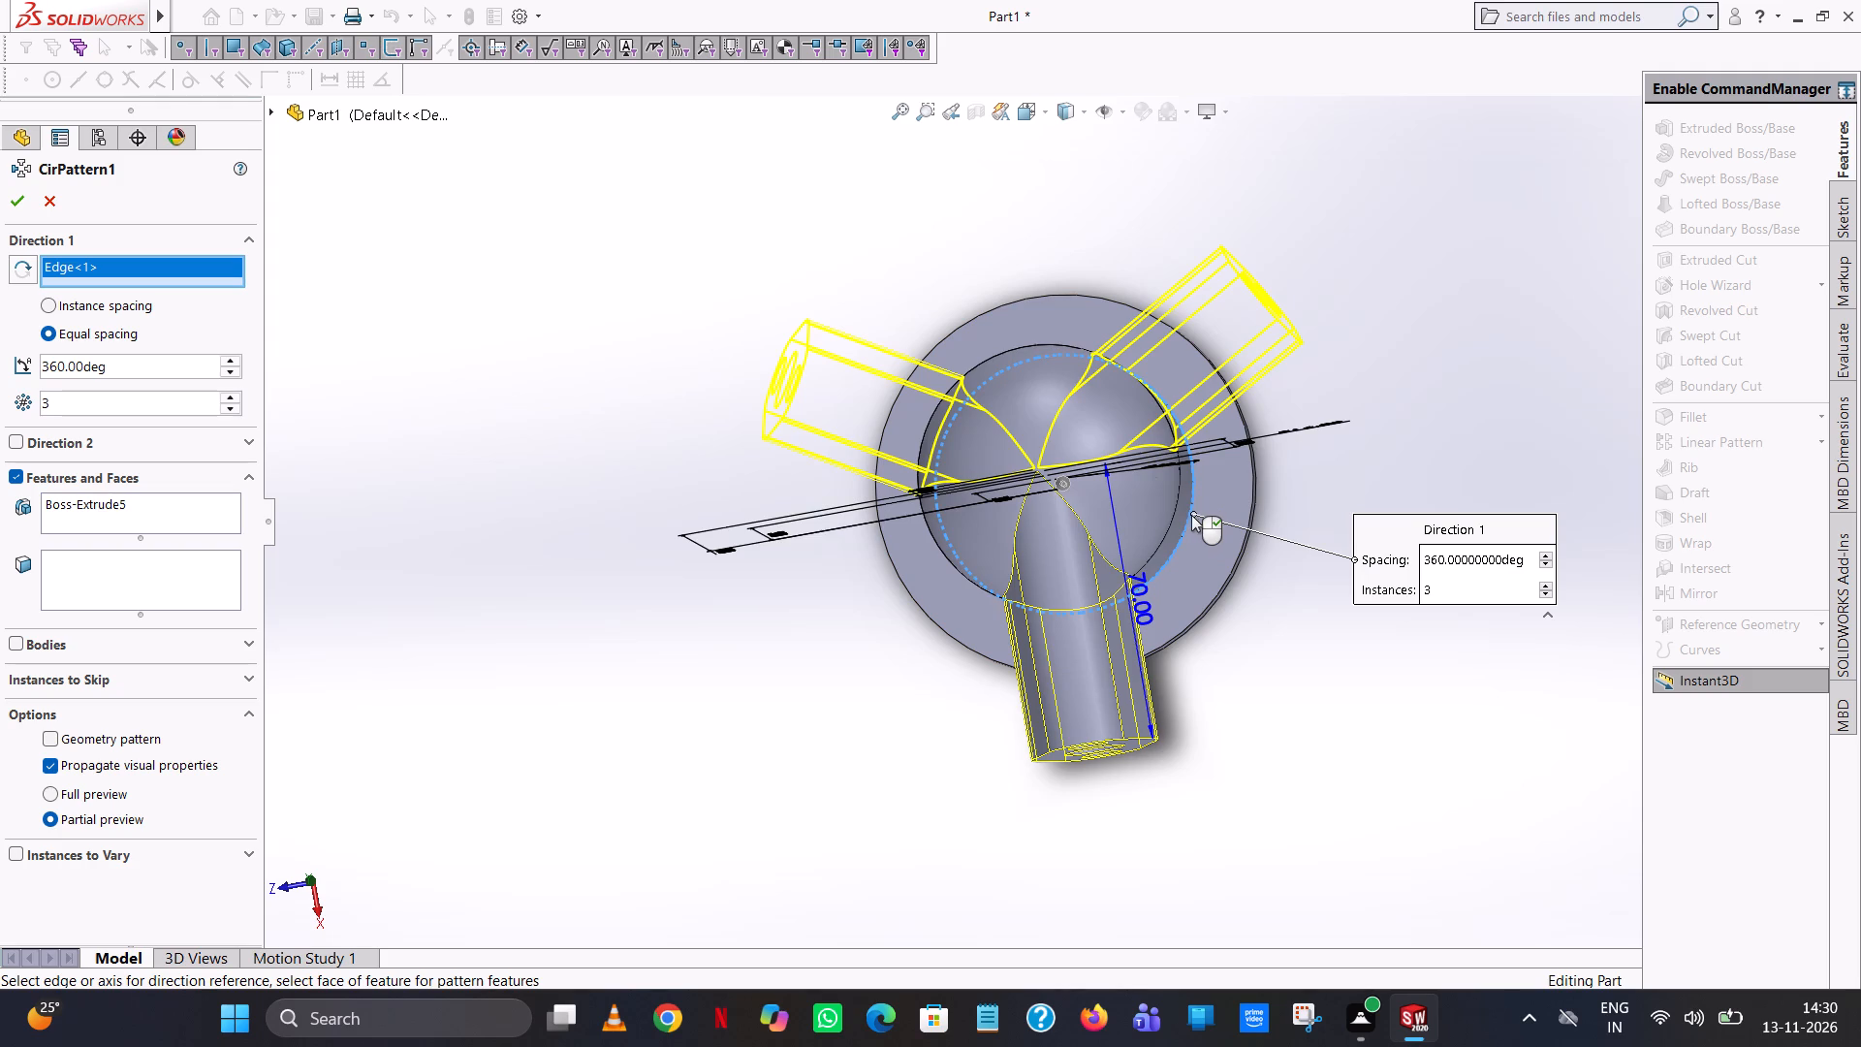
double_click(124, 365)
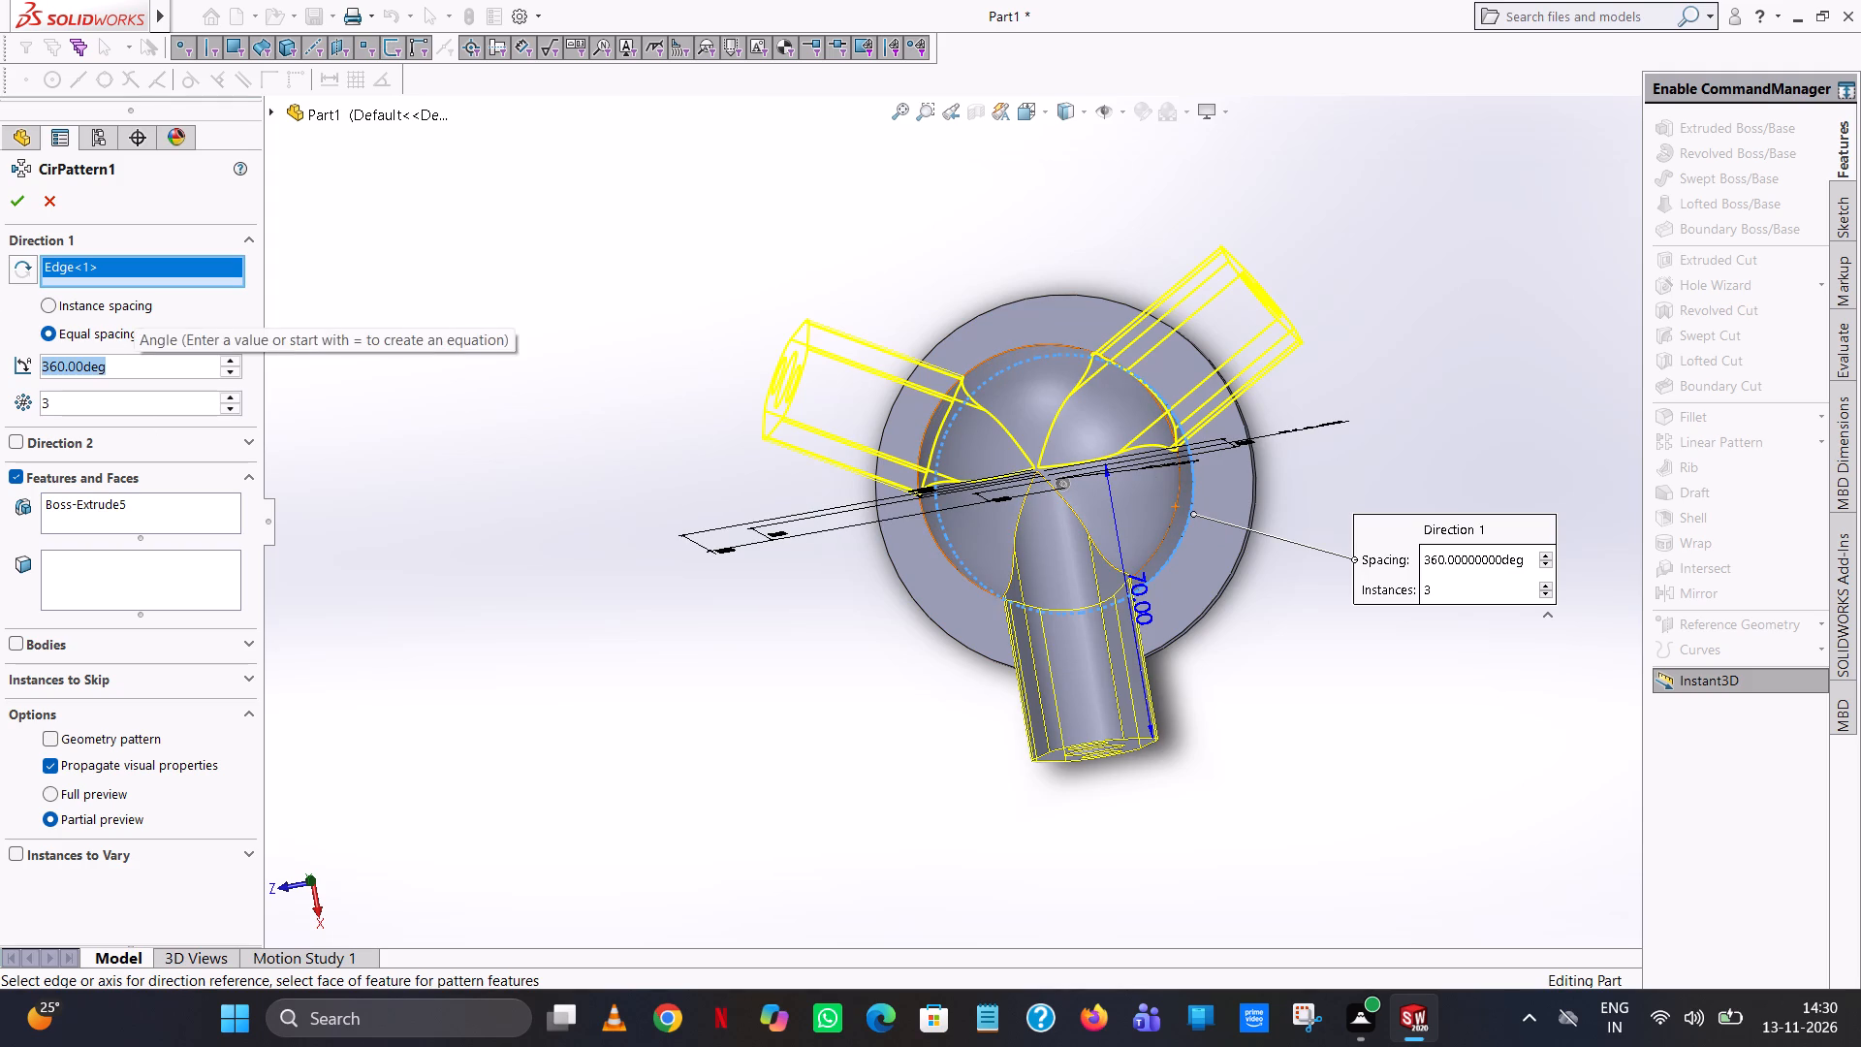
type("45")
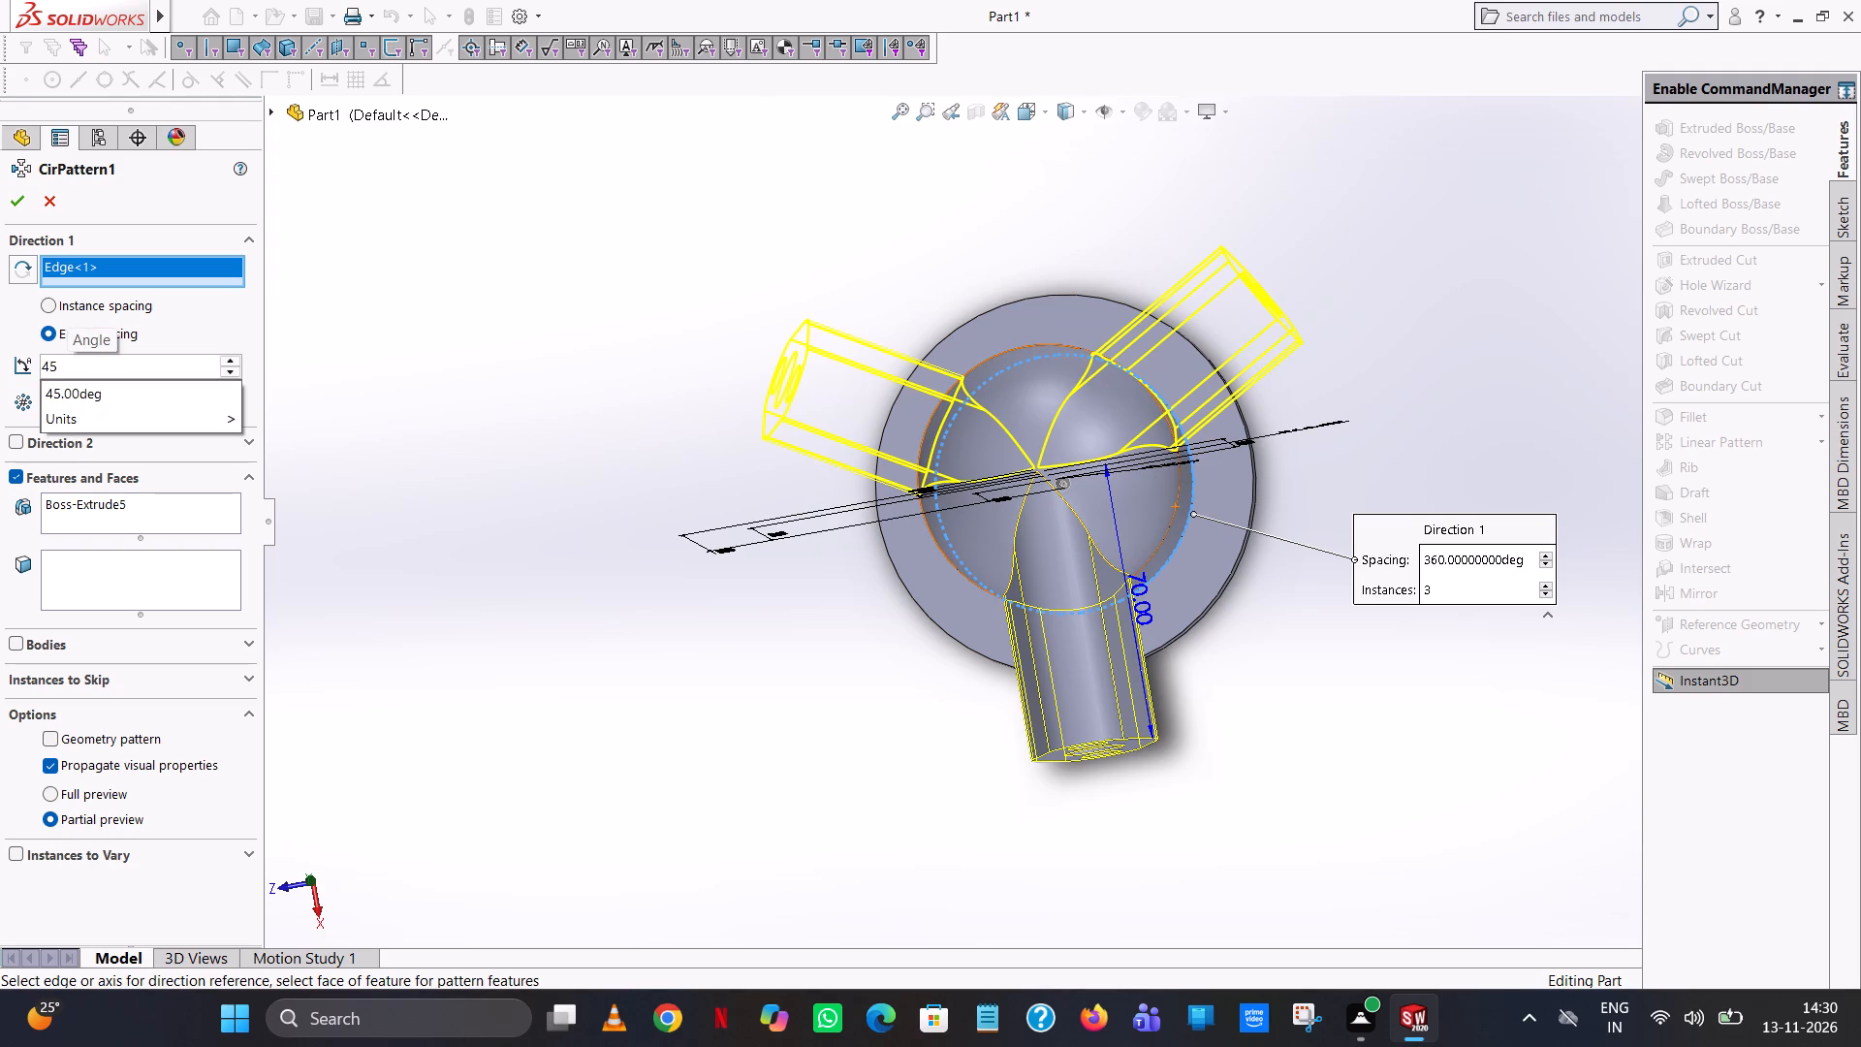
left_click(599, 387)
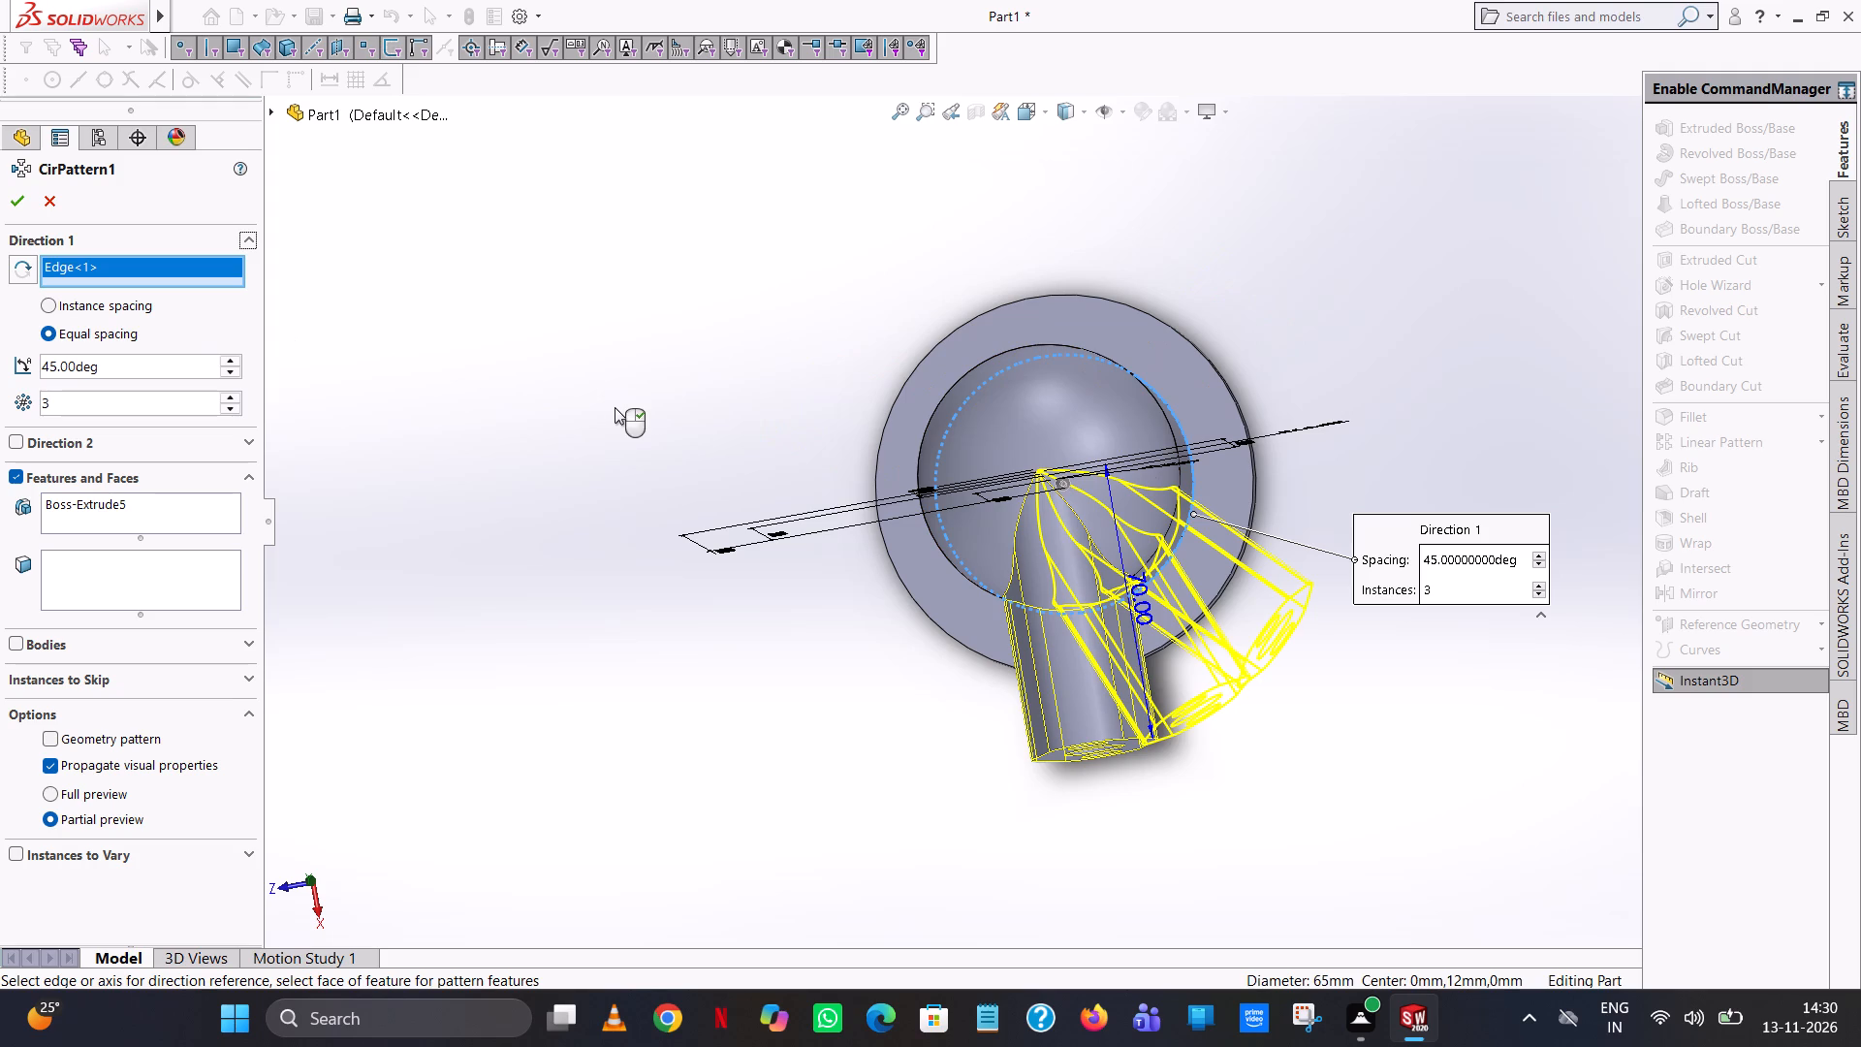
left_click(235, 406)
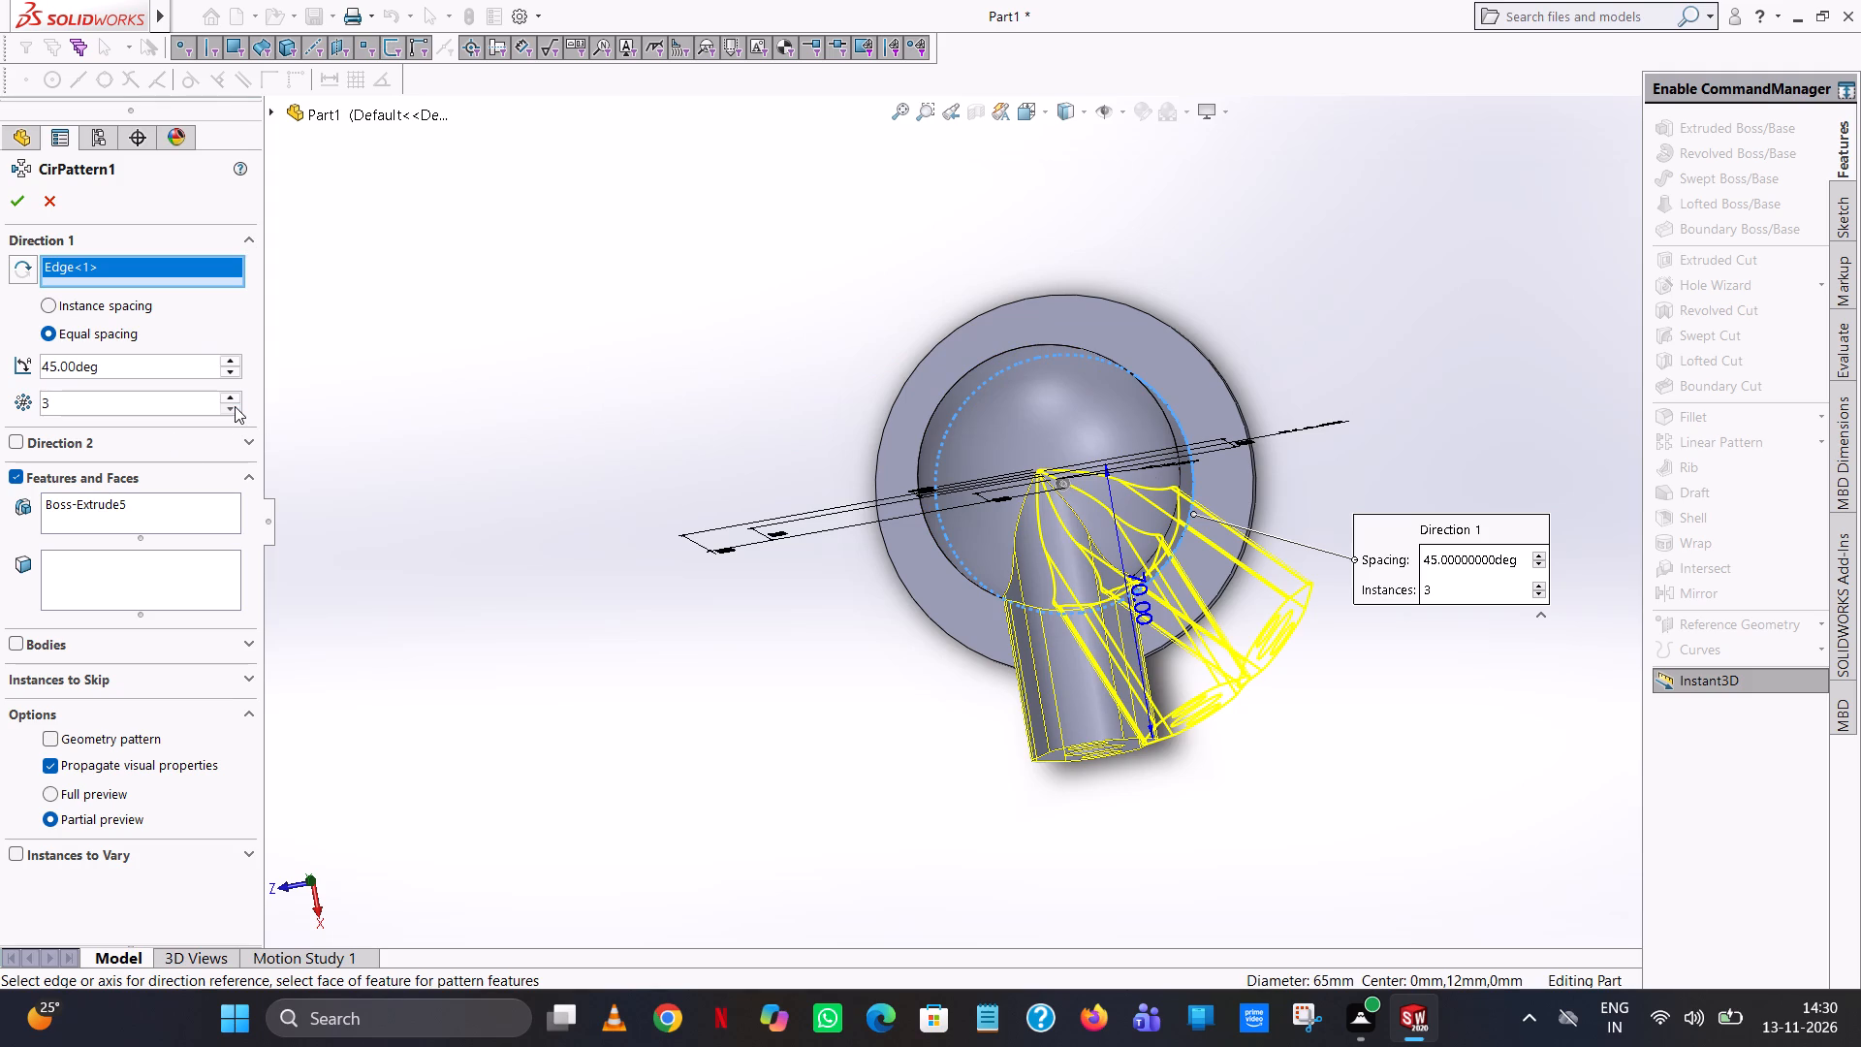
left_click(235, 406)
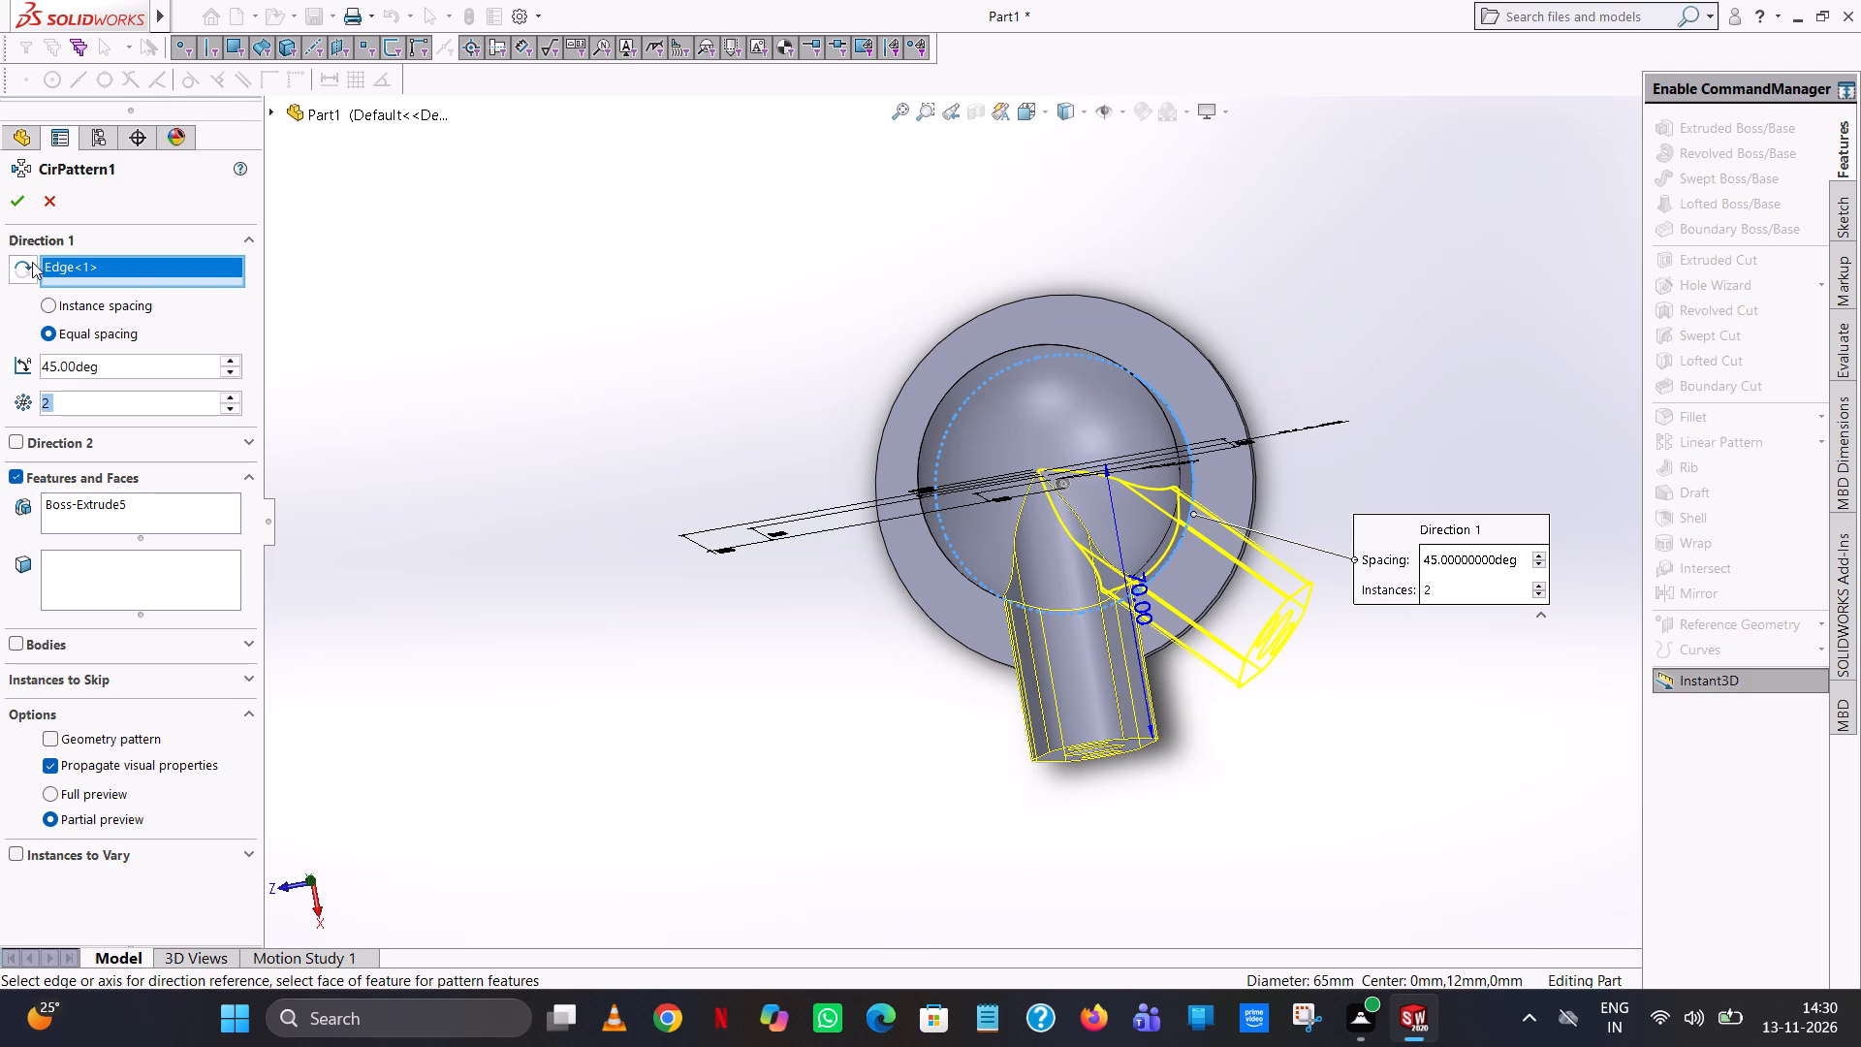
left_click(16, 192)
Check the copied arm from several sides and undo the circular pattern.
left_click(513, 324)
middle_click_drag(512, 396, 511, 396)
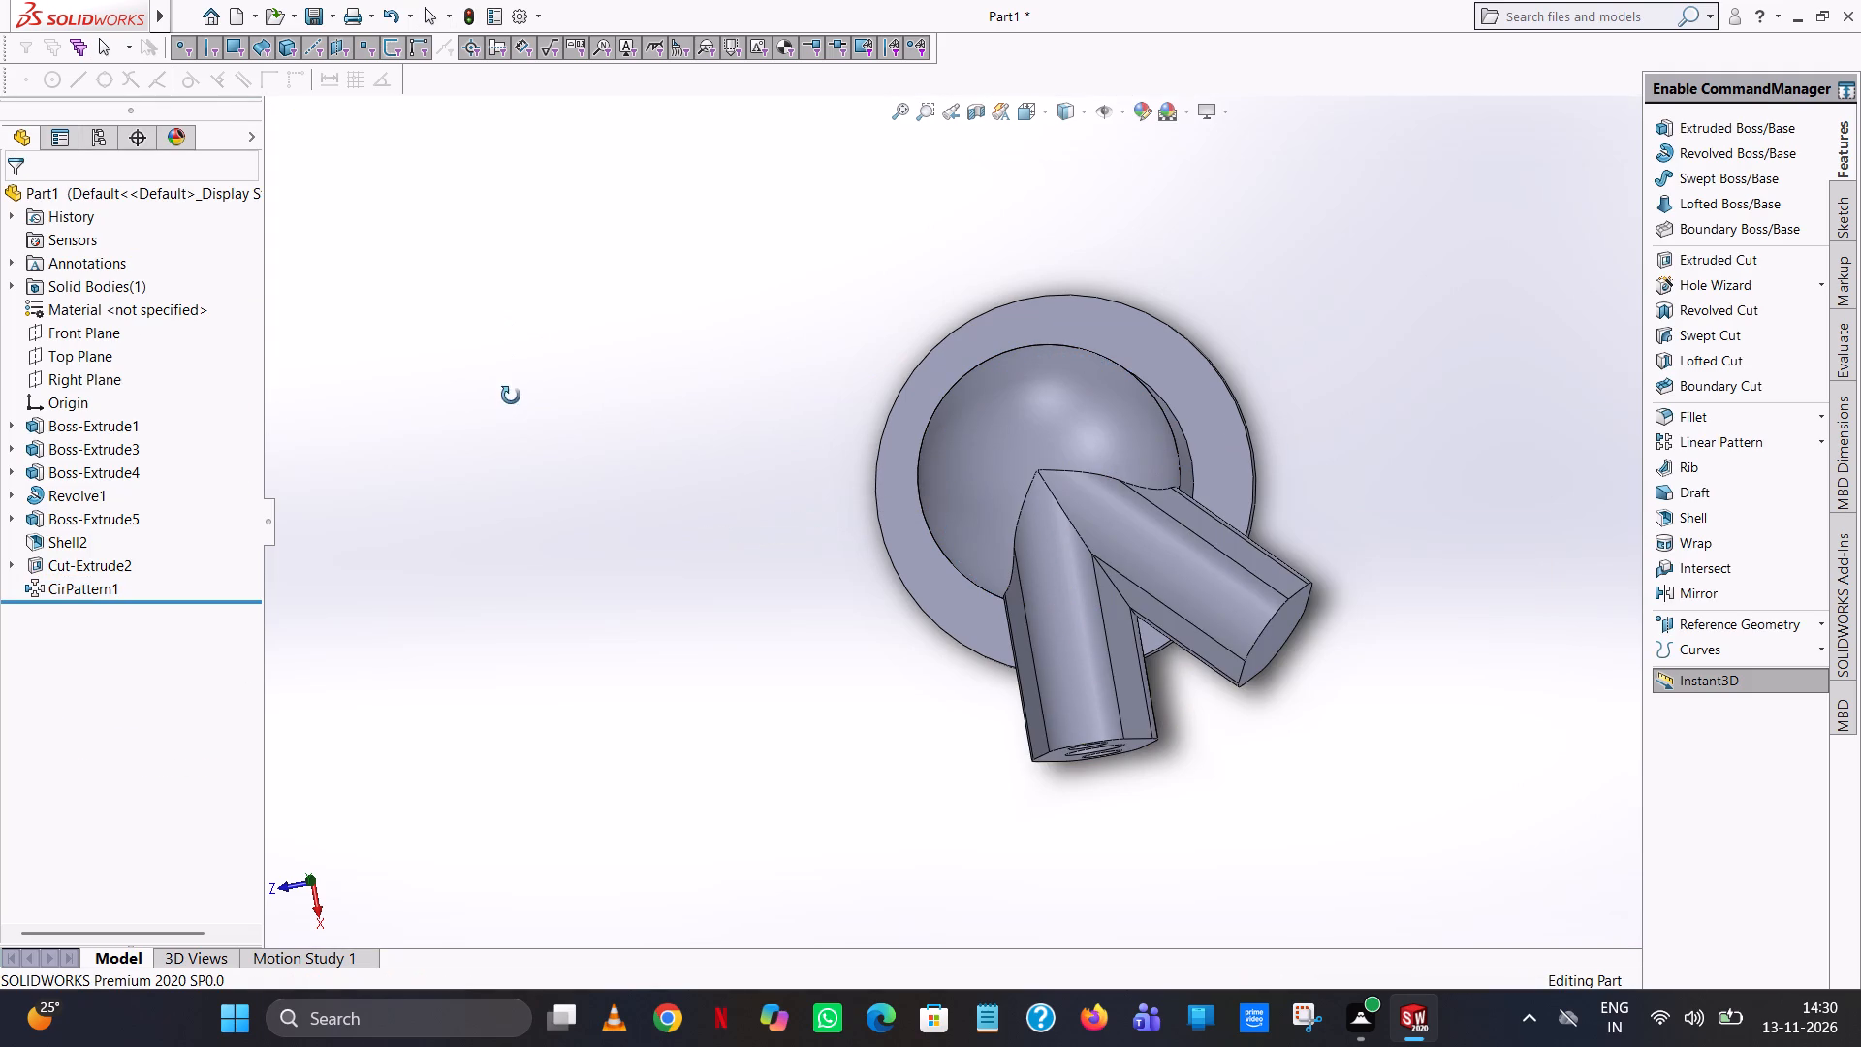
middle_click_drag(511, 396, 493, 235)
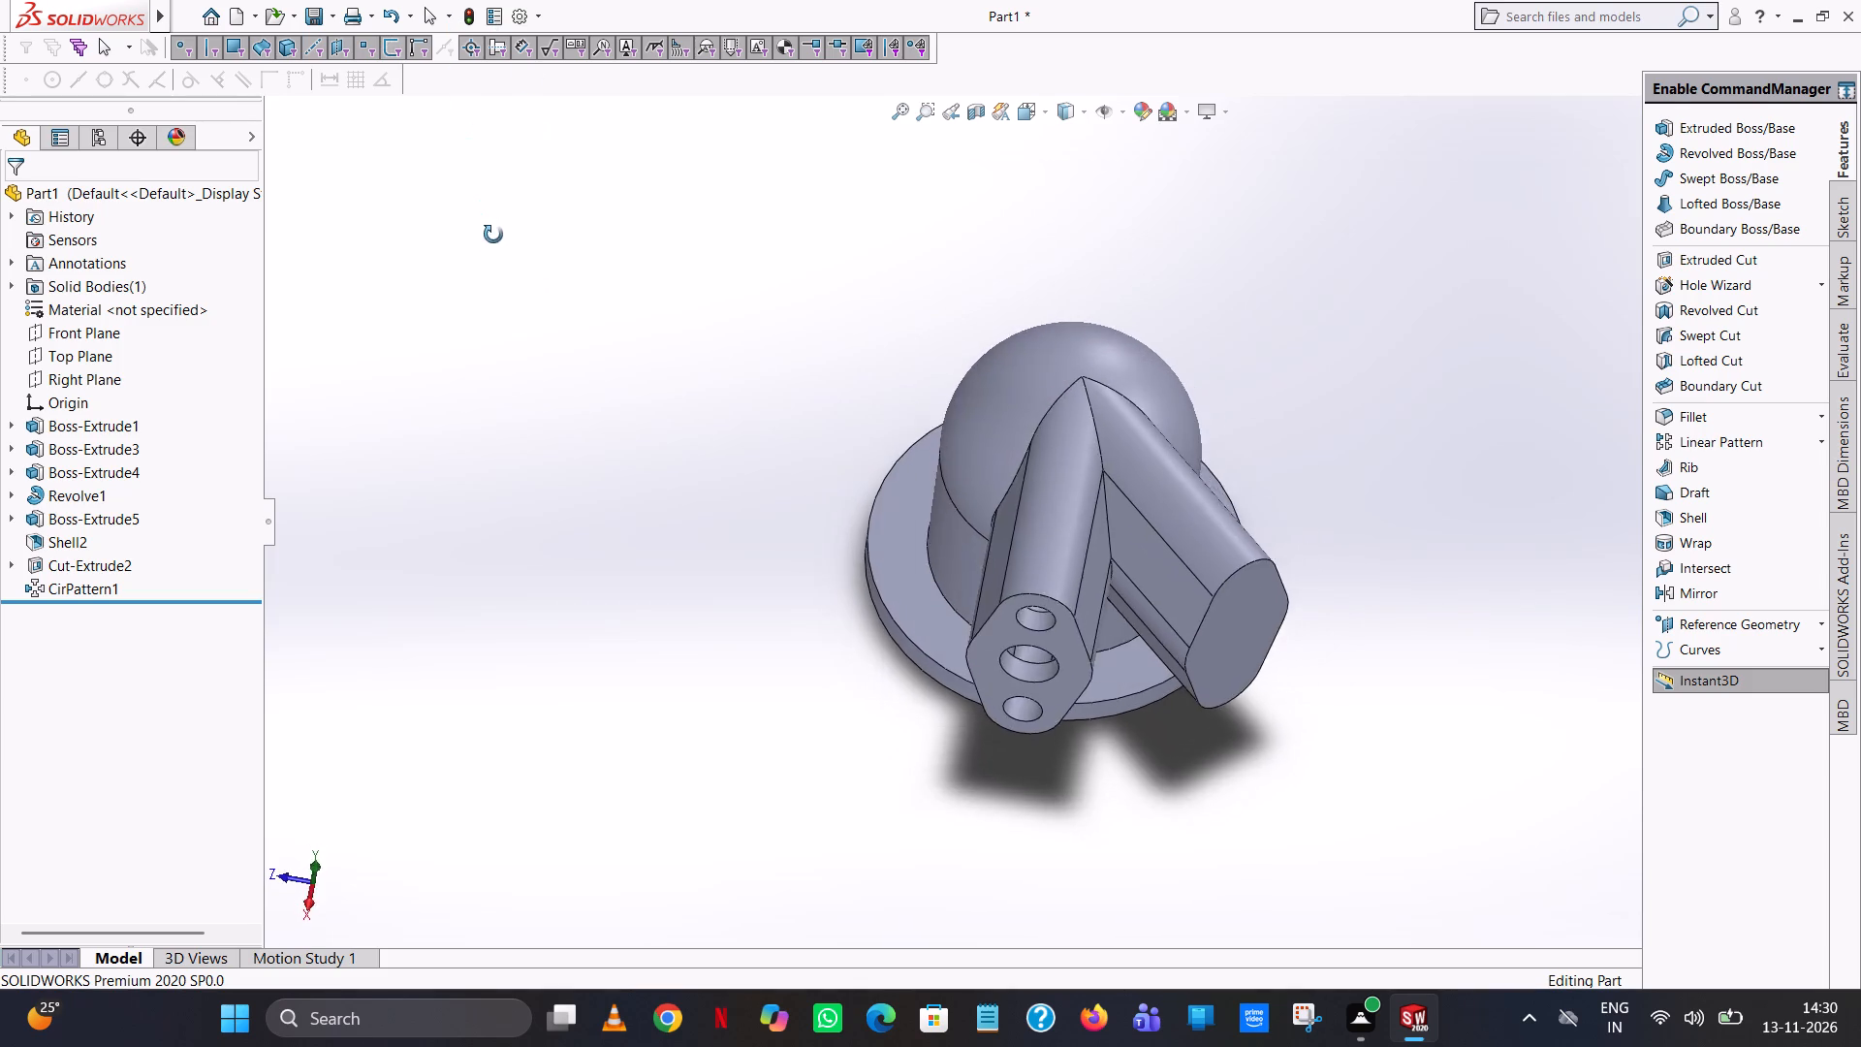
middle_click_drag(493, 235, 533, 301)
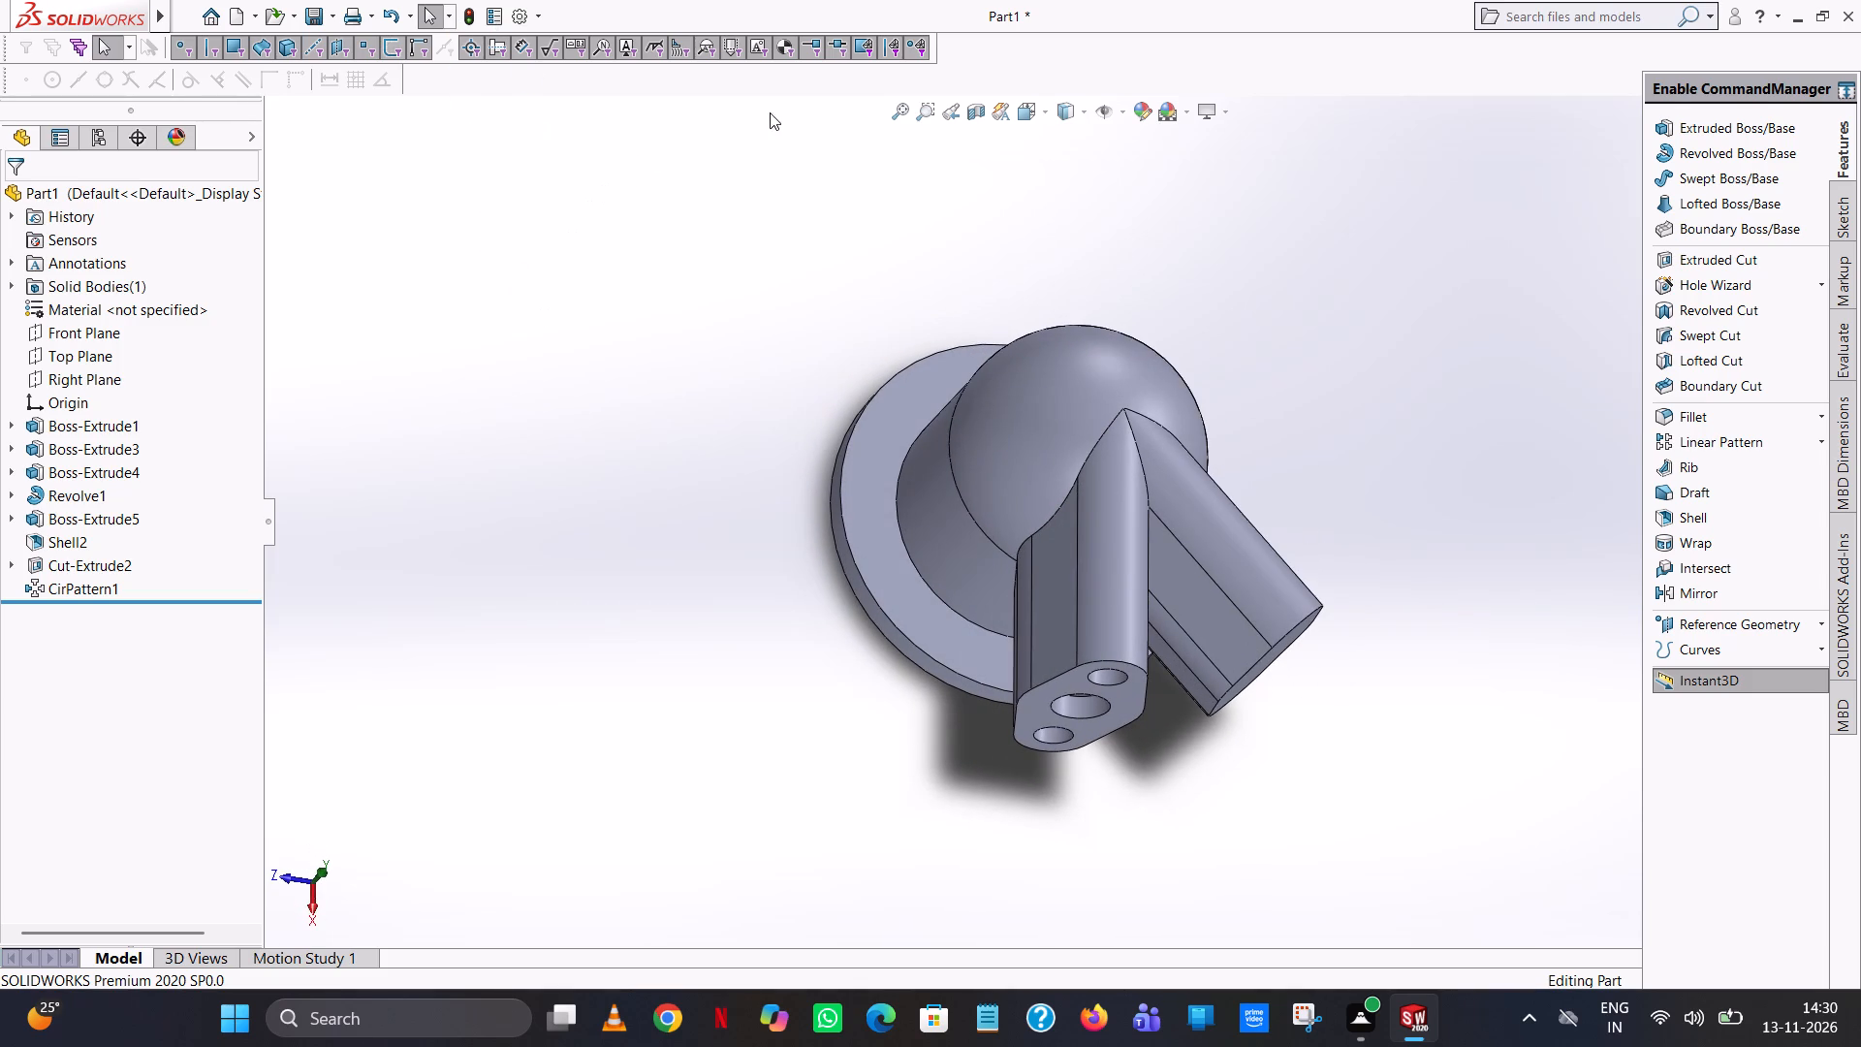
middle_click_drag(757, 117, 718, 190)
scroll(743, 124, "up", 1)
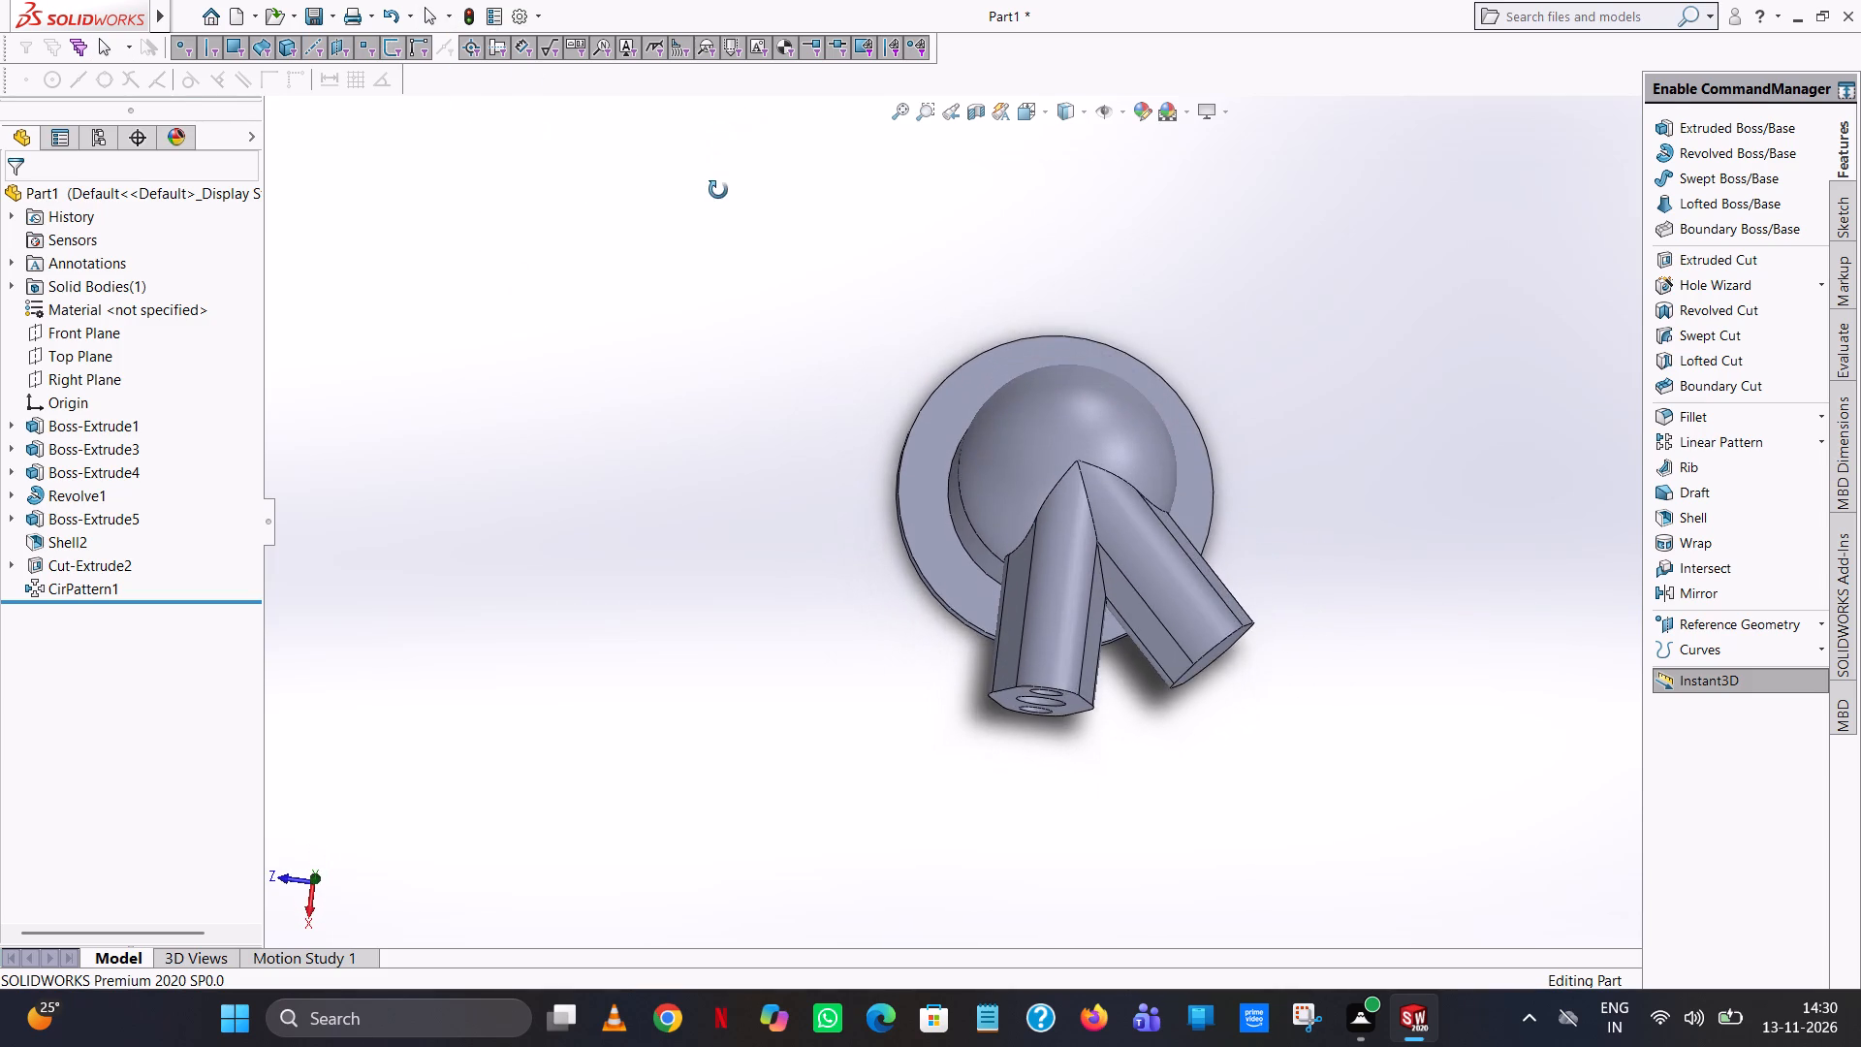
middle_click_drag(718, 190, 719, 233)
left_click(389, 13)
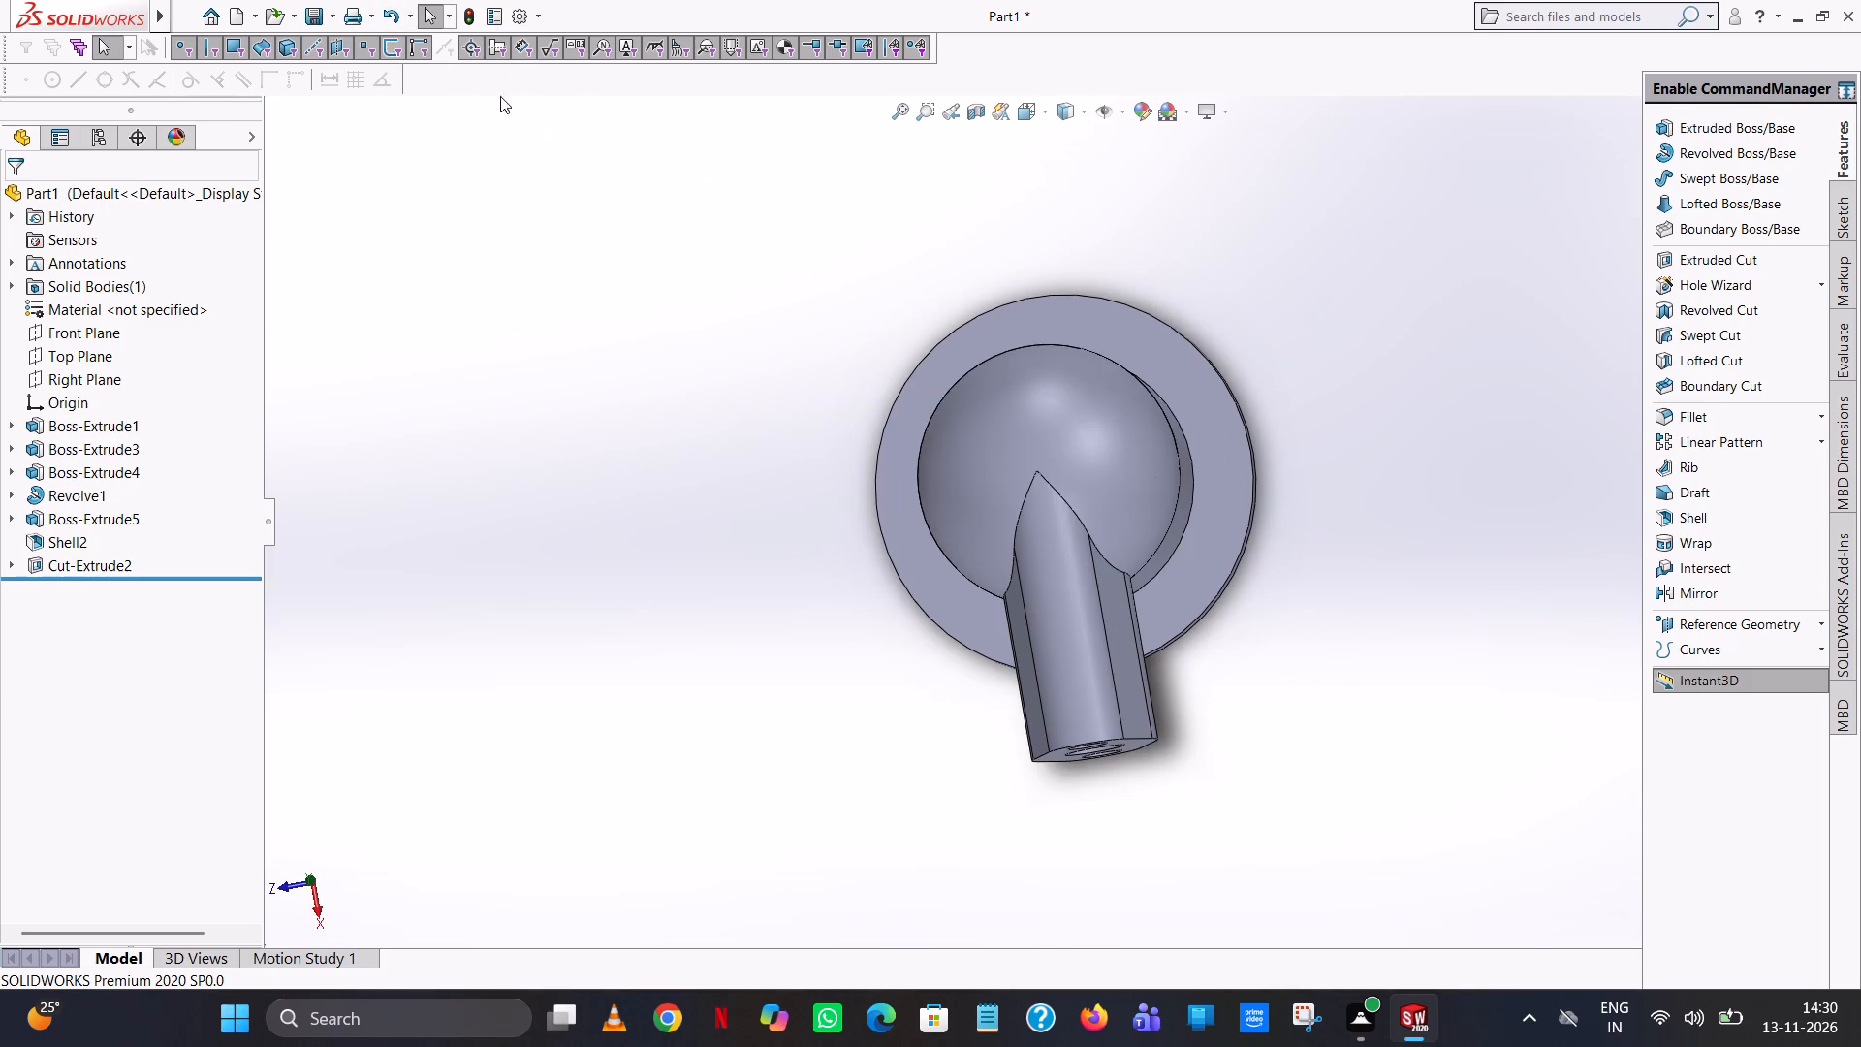
Circular-pattern the flange arm extrusion together with its three-hole cut around the body's cylindrical face, with 2 instances over 45°.
left_click(1823, 441)
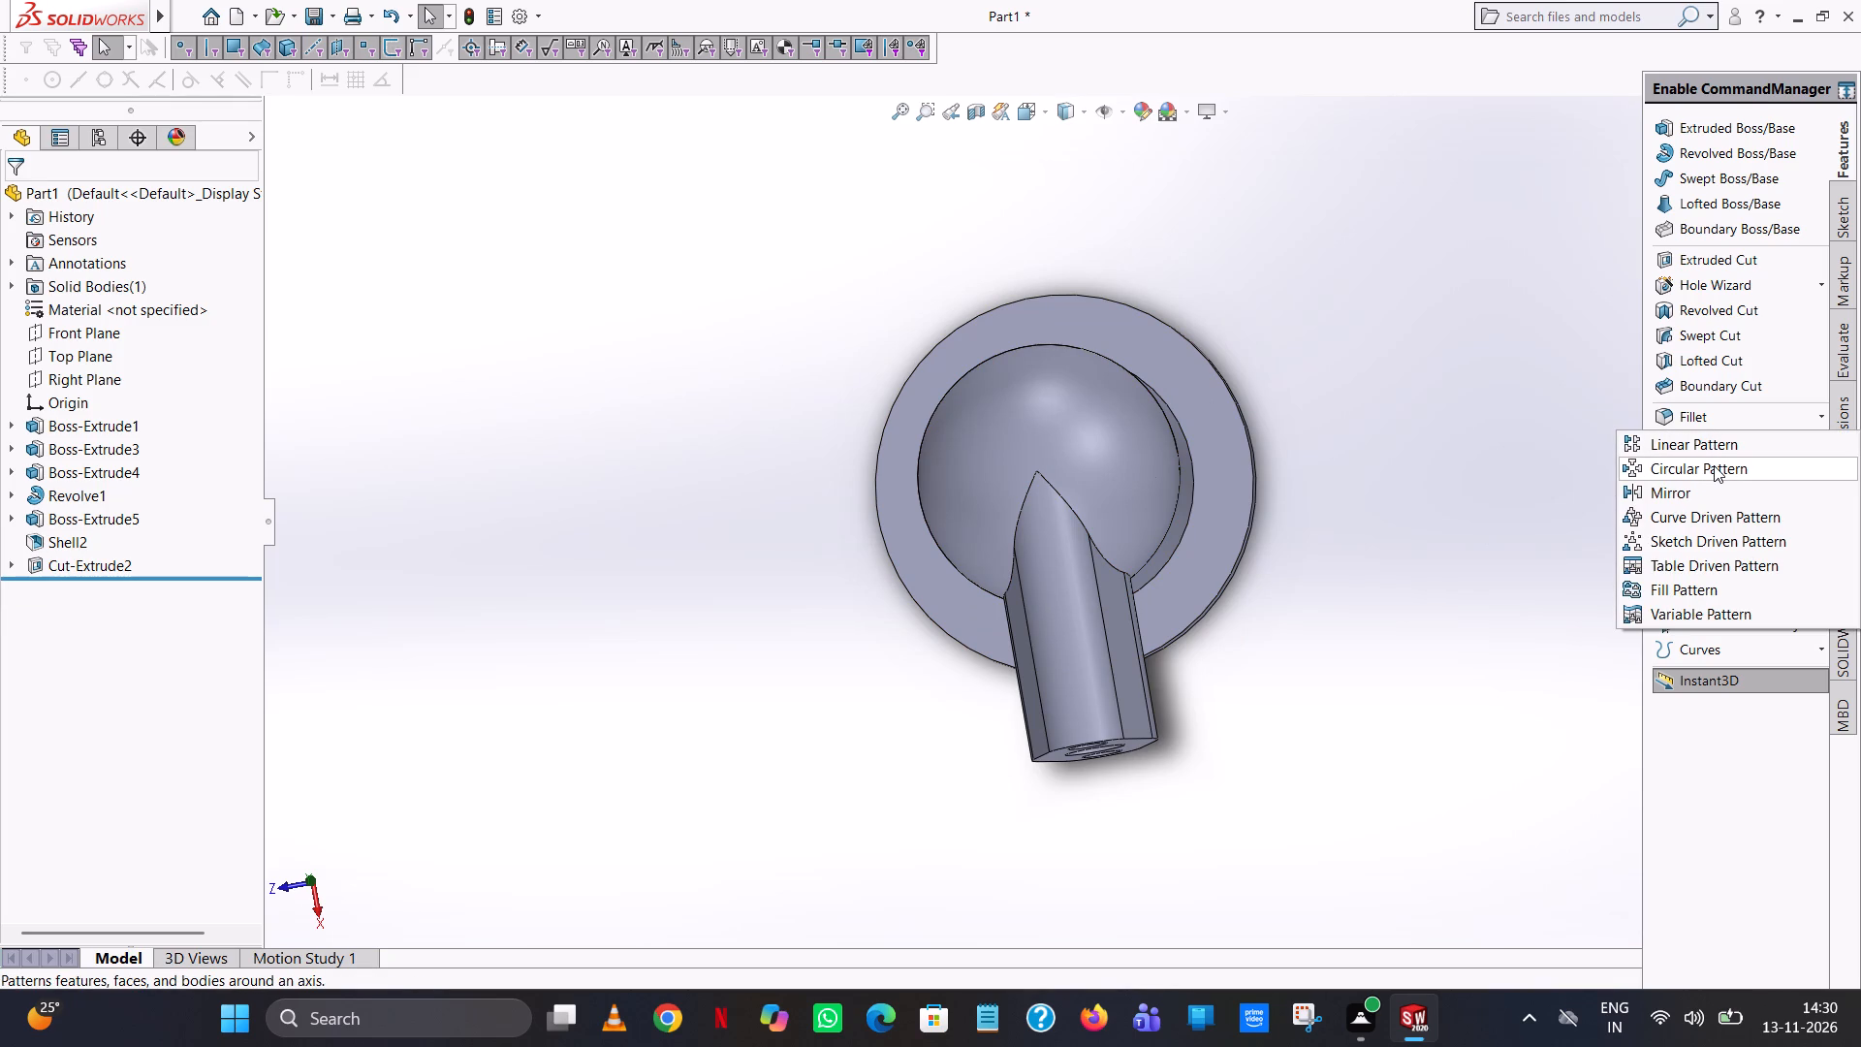
left_click(1714, 465)
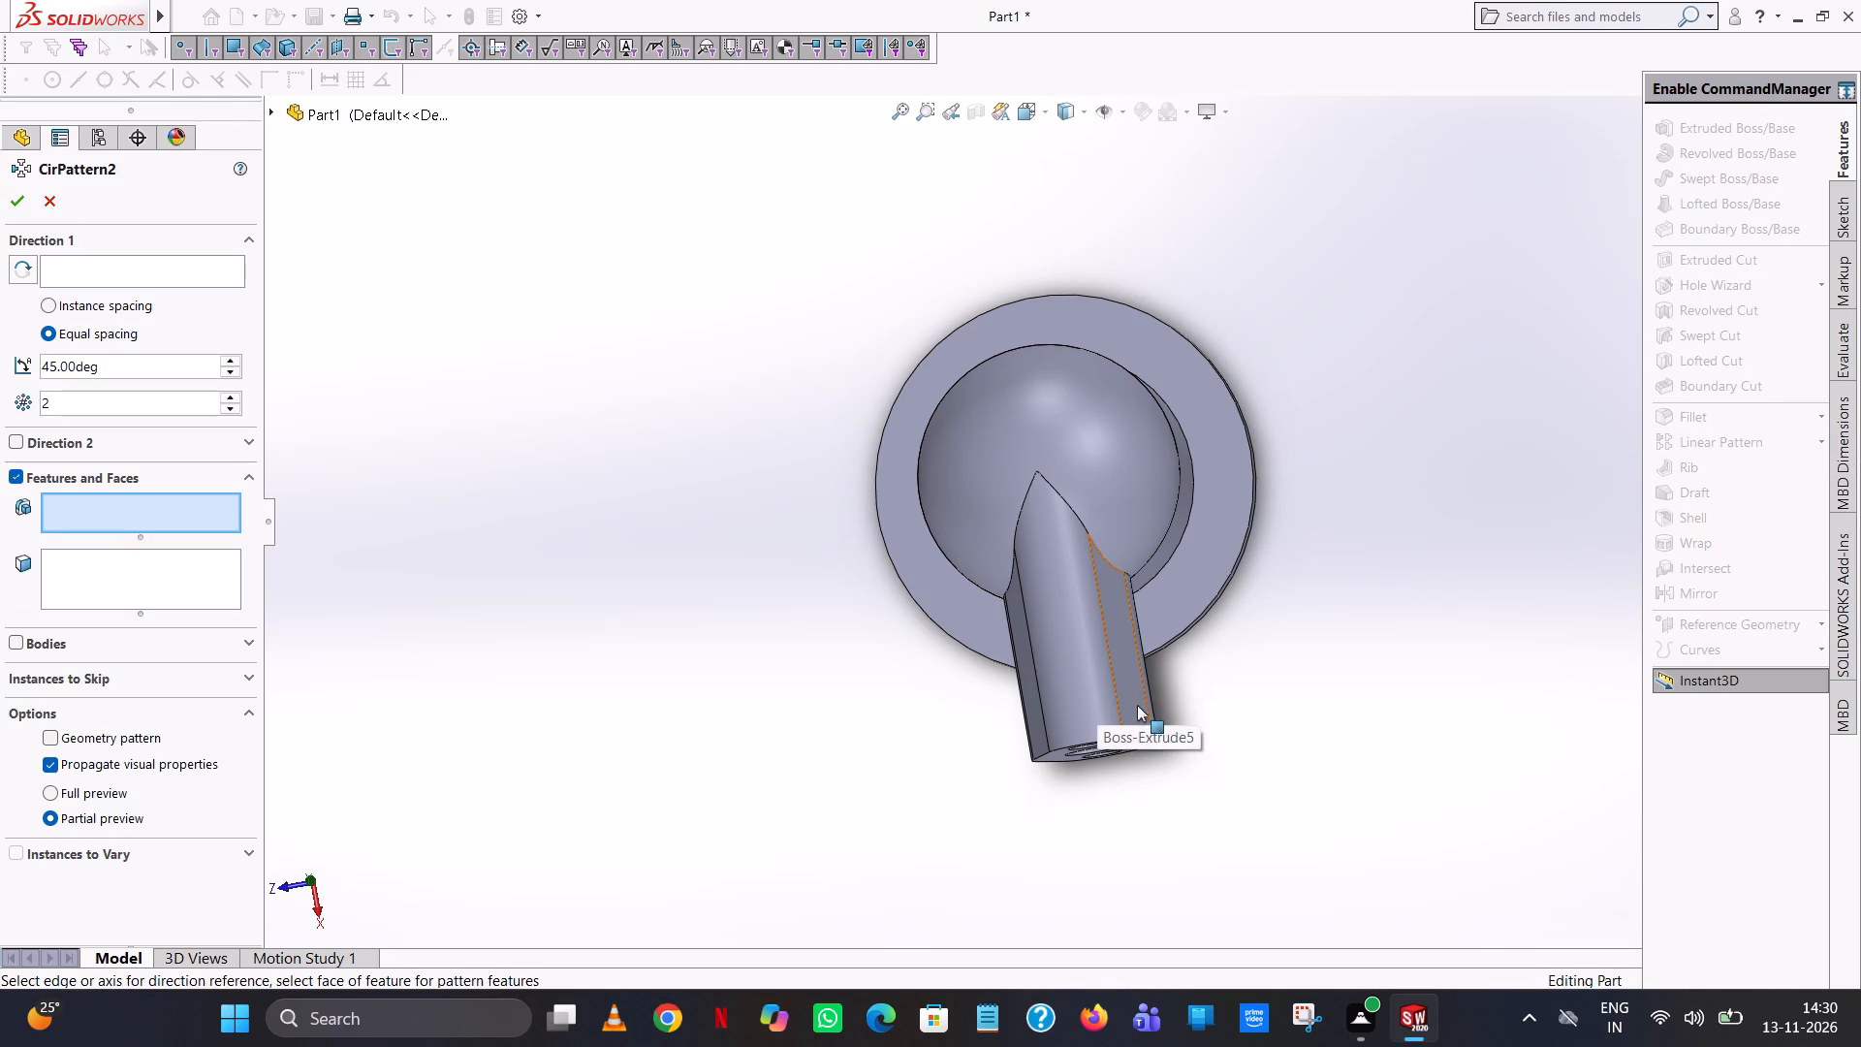
left_click(1129, 721)
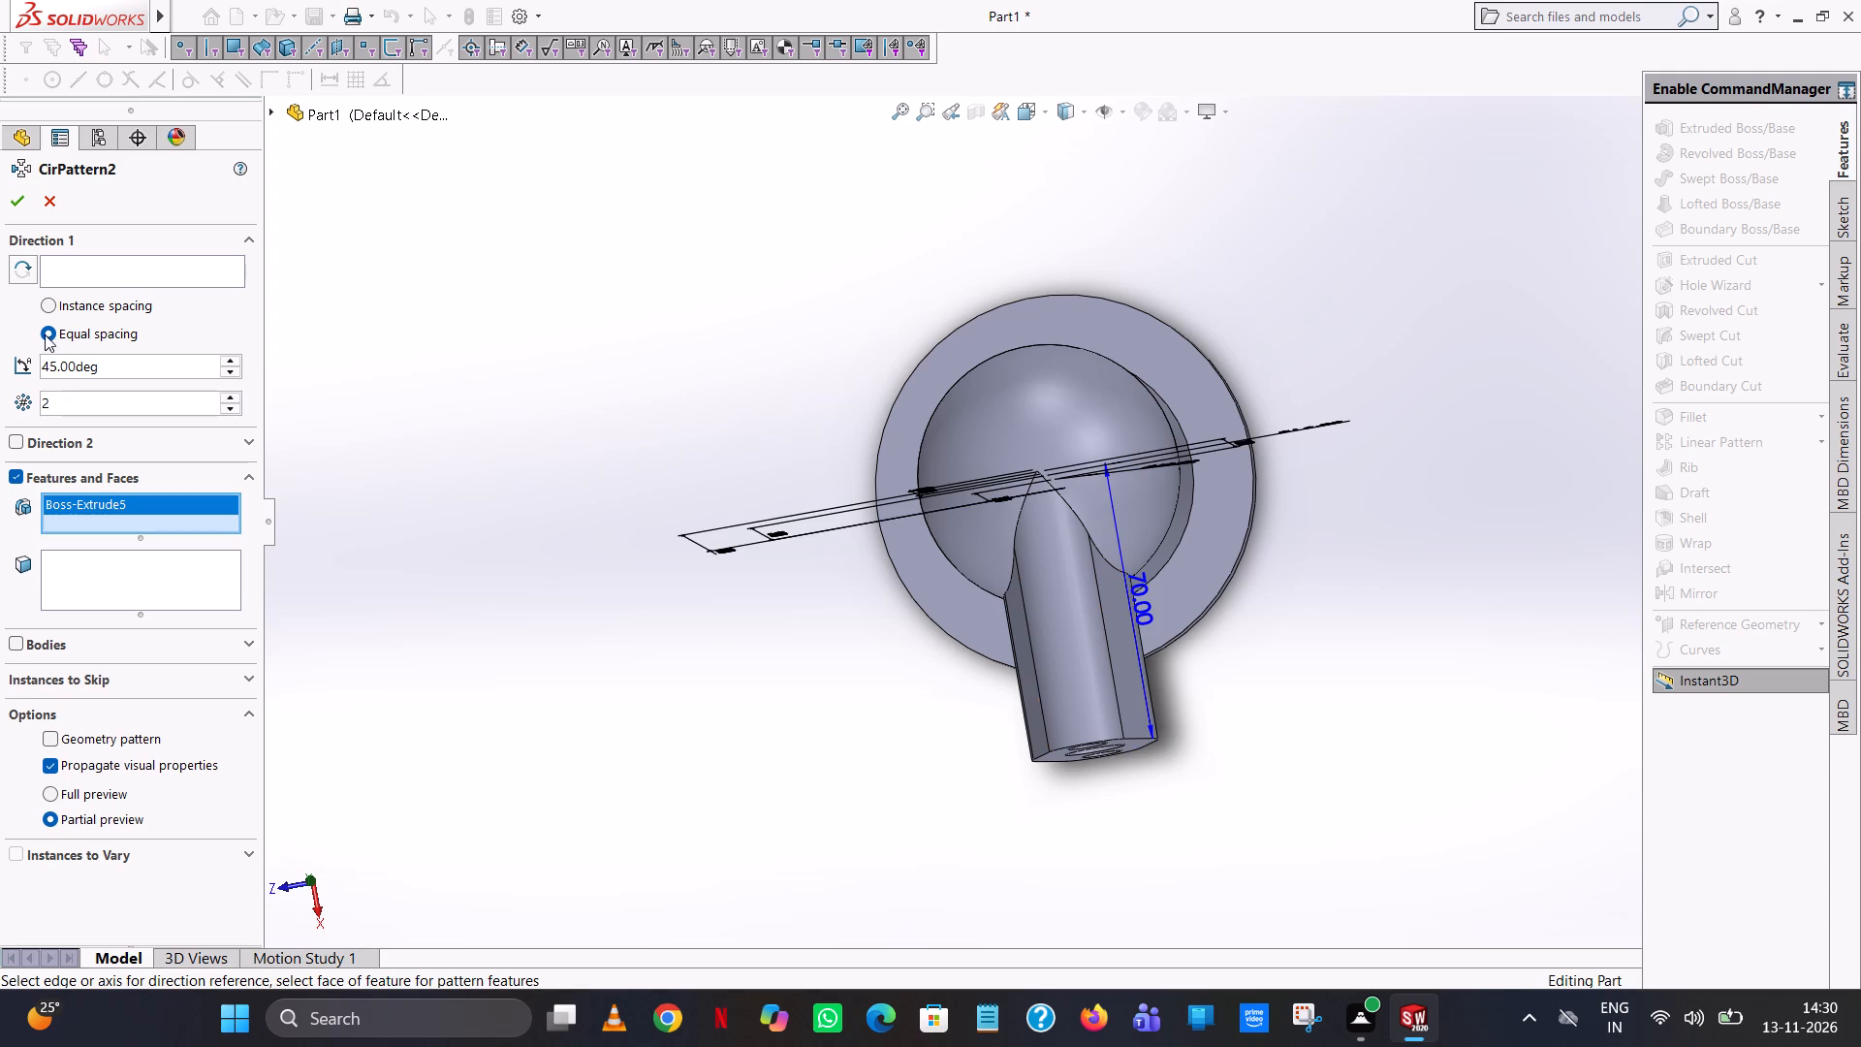
left_click(116, 265)
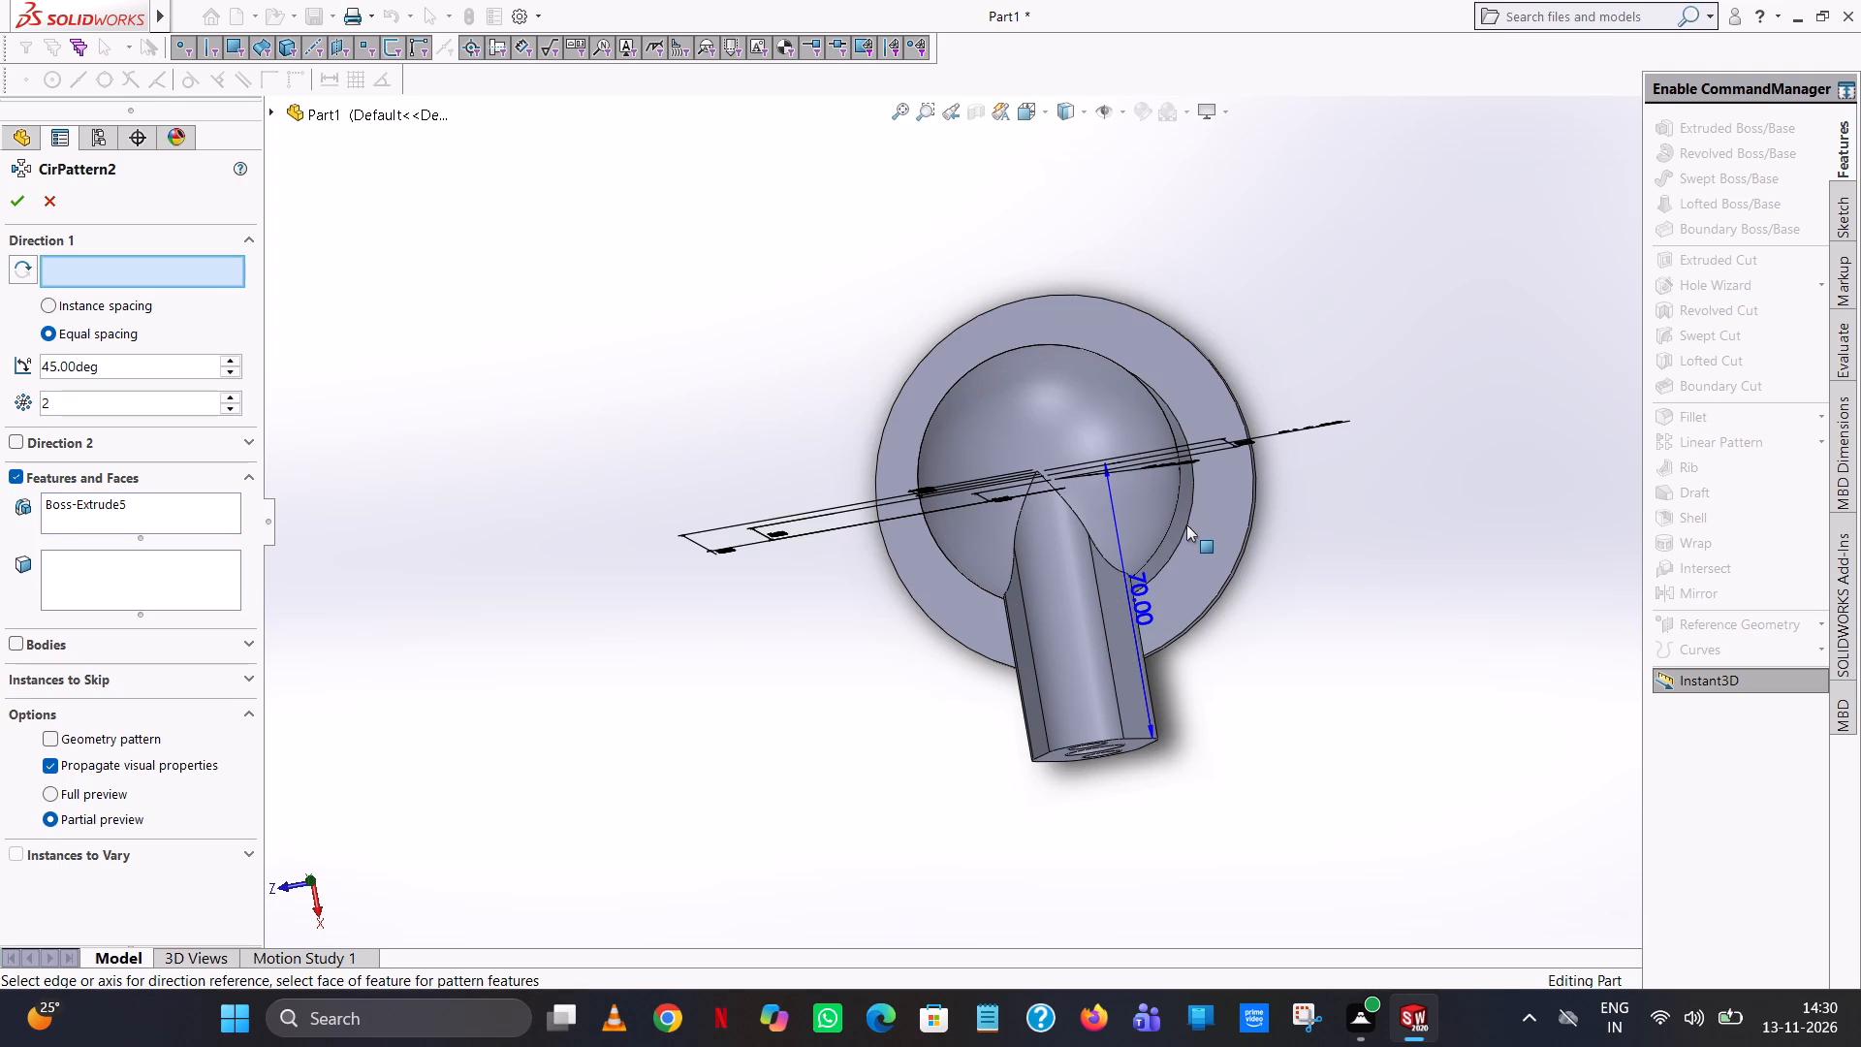
left_click(1188, 520)
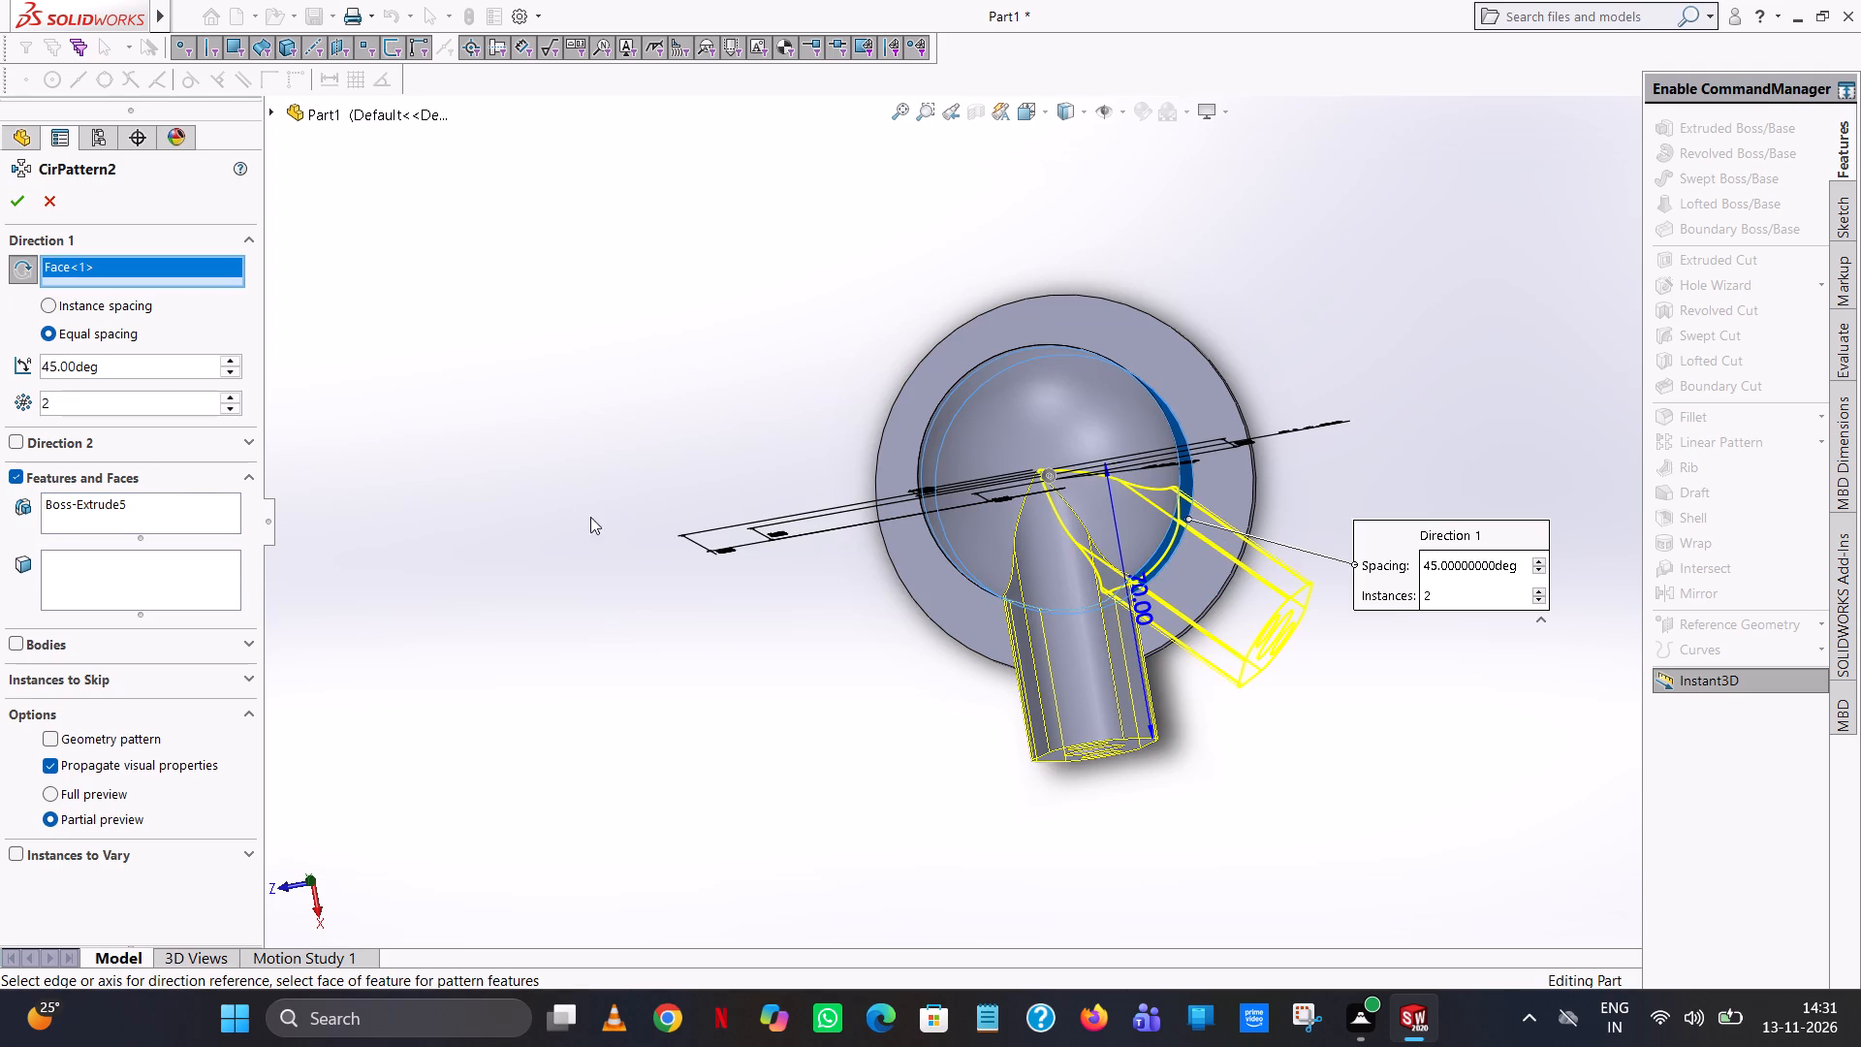
middle_click_drag(580, 542, 581, 283)
scroll(581, 283, "up", 1)
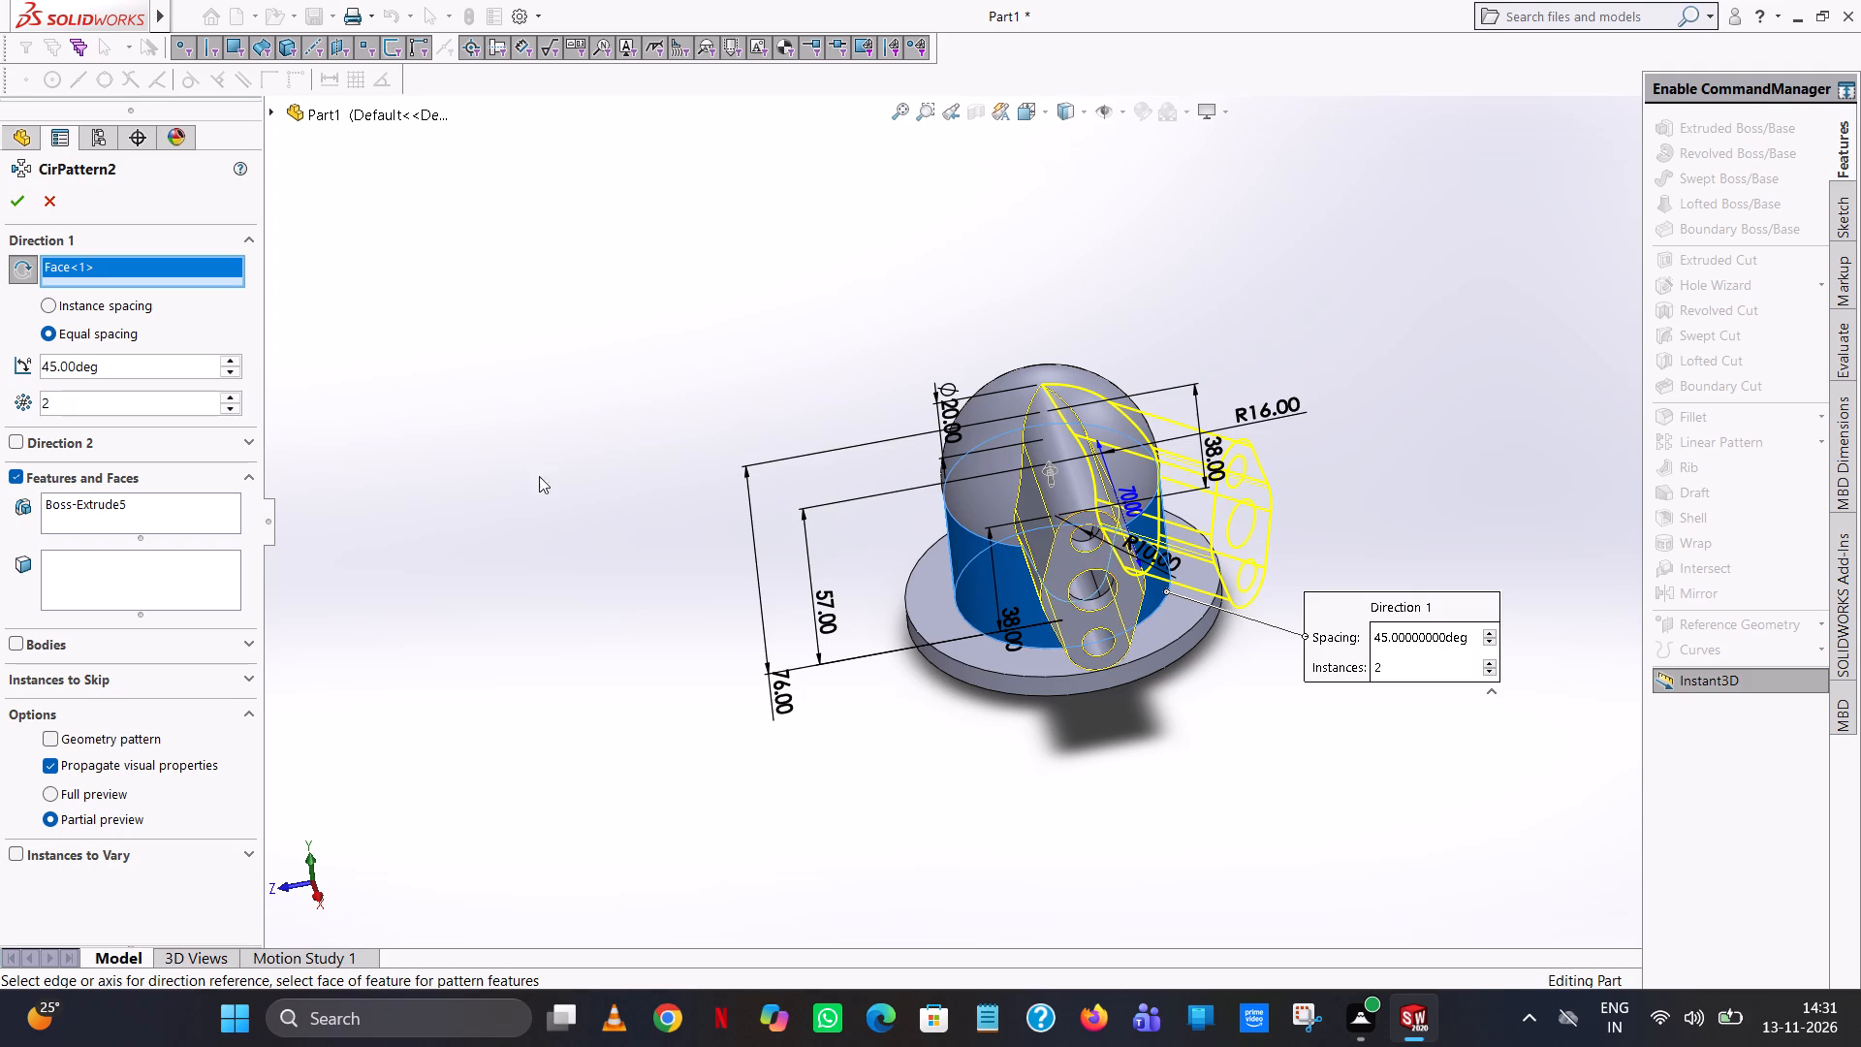
left_click(152, 516)
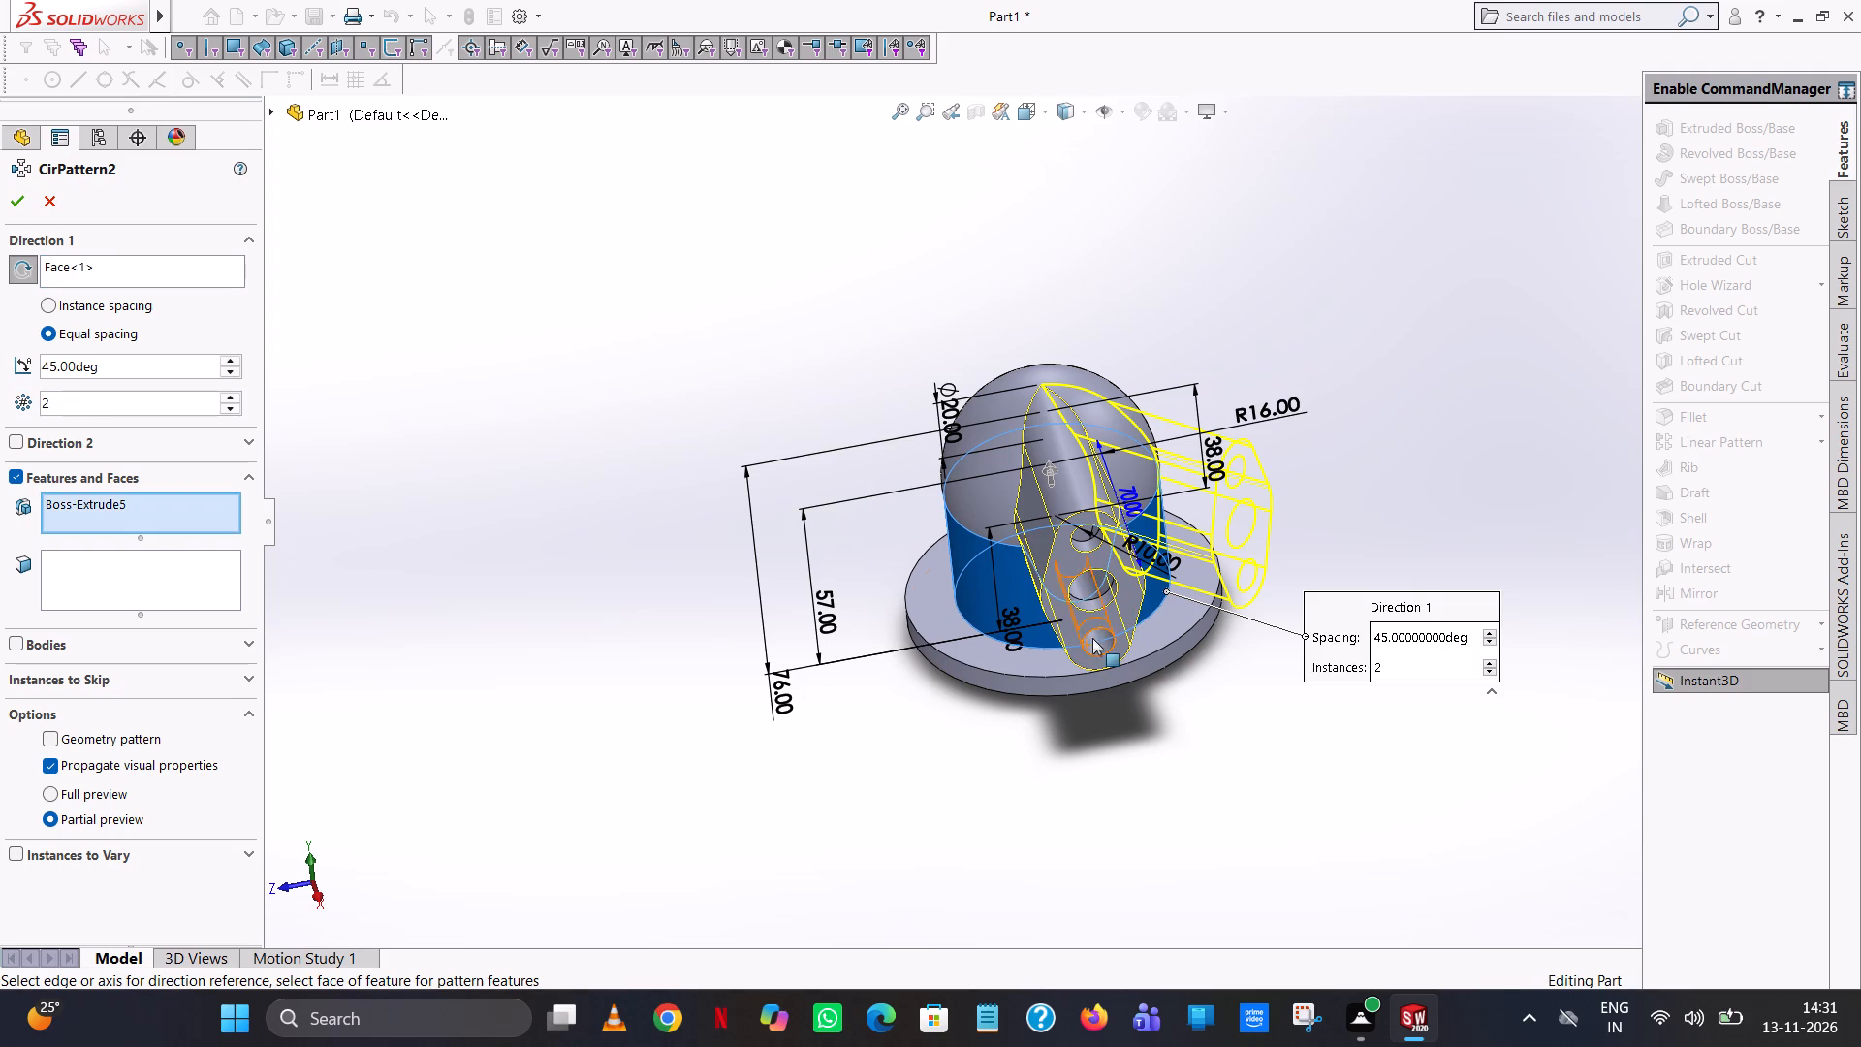
left_click(1105, 597)
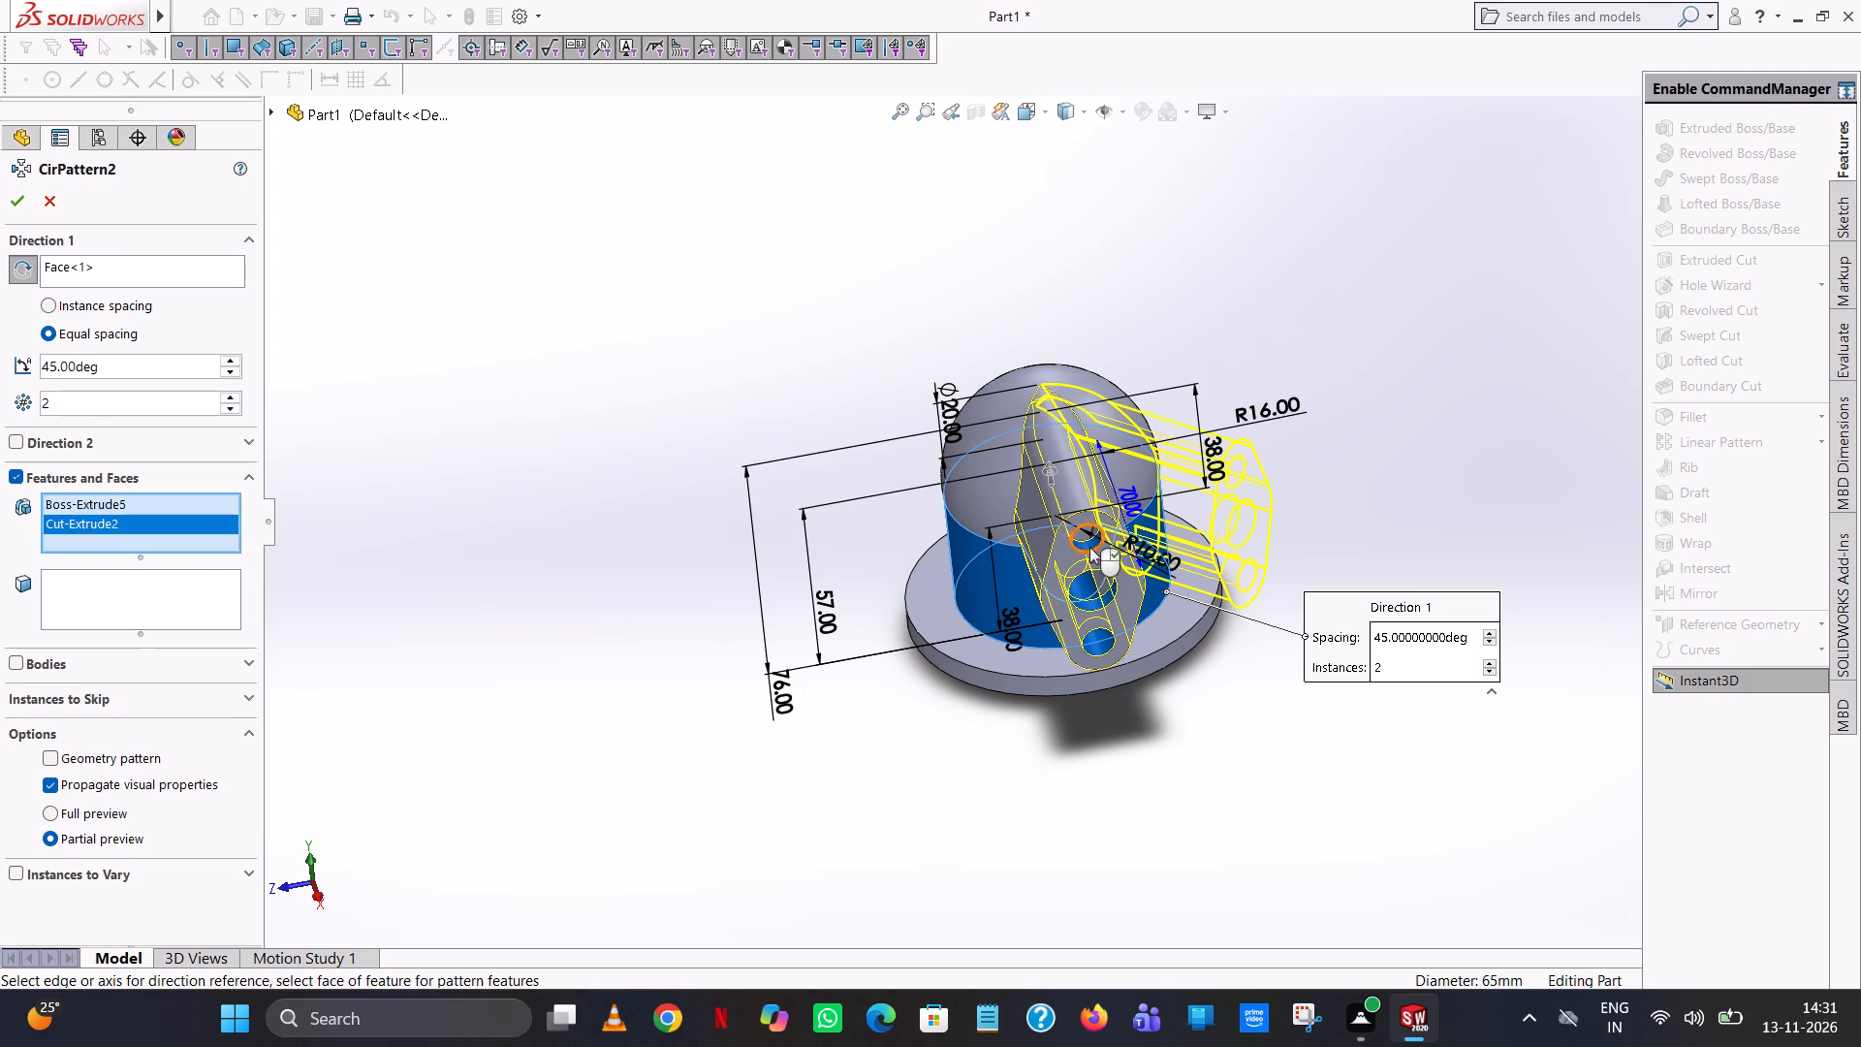
left_click(1093, 544)
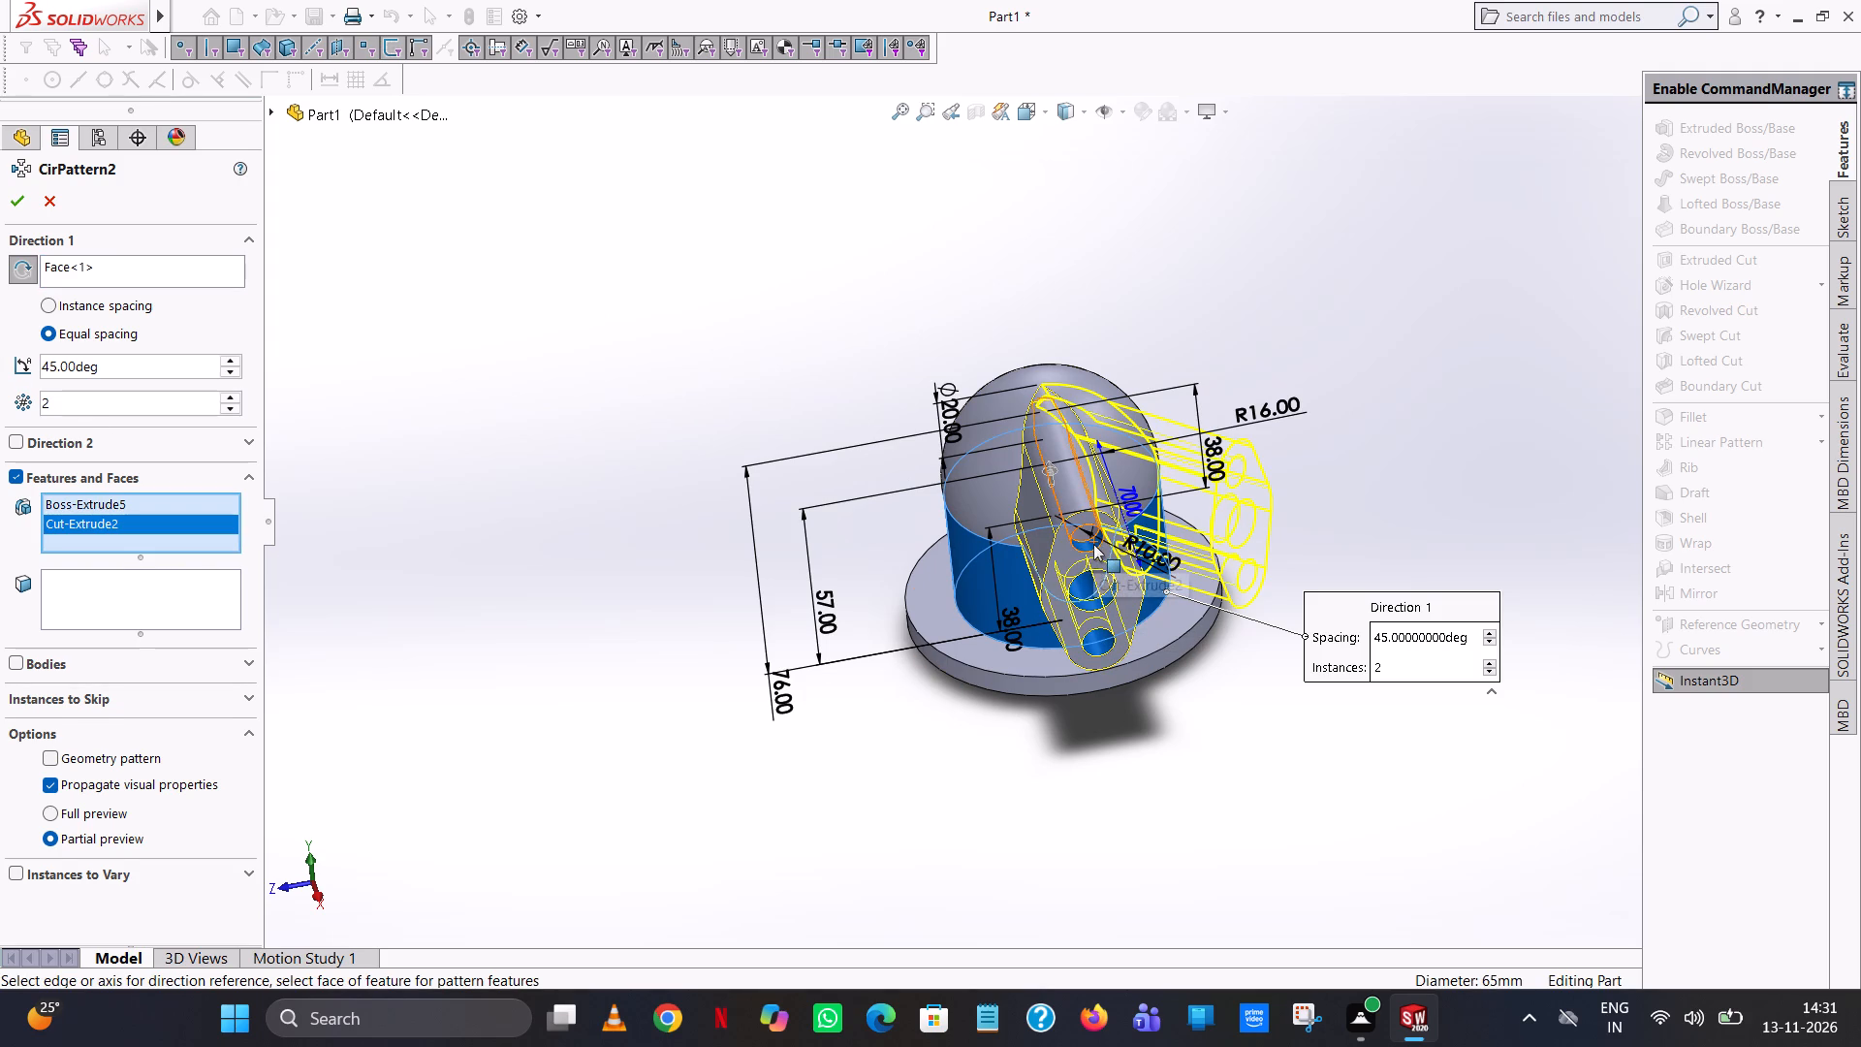
left_click(1099, 652)
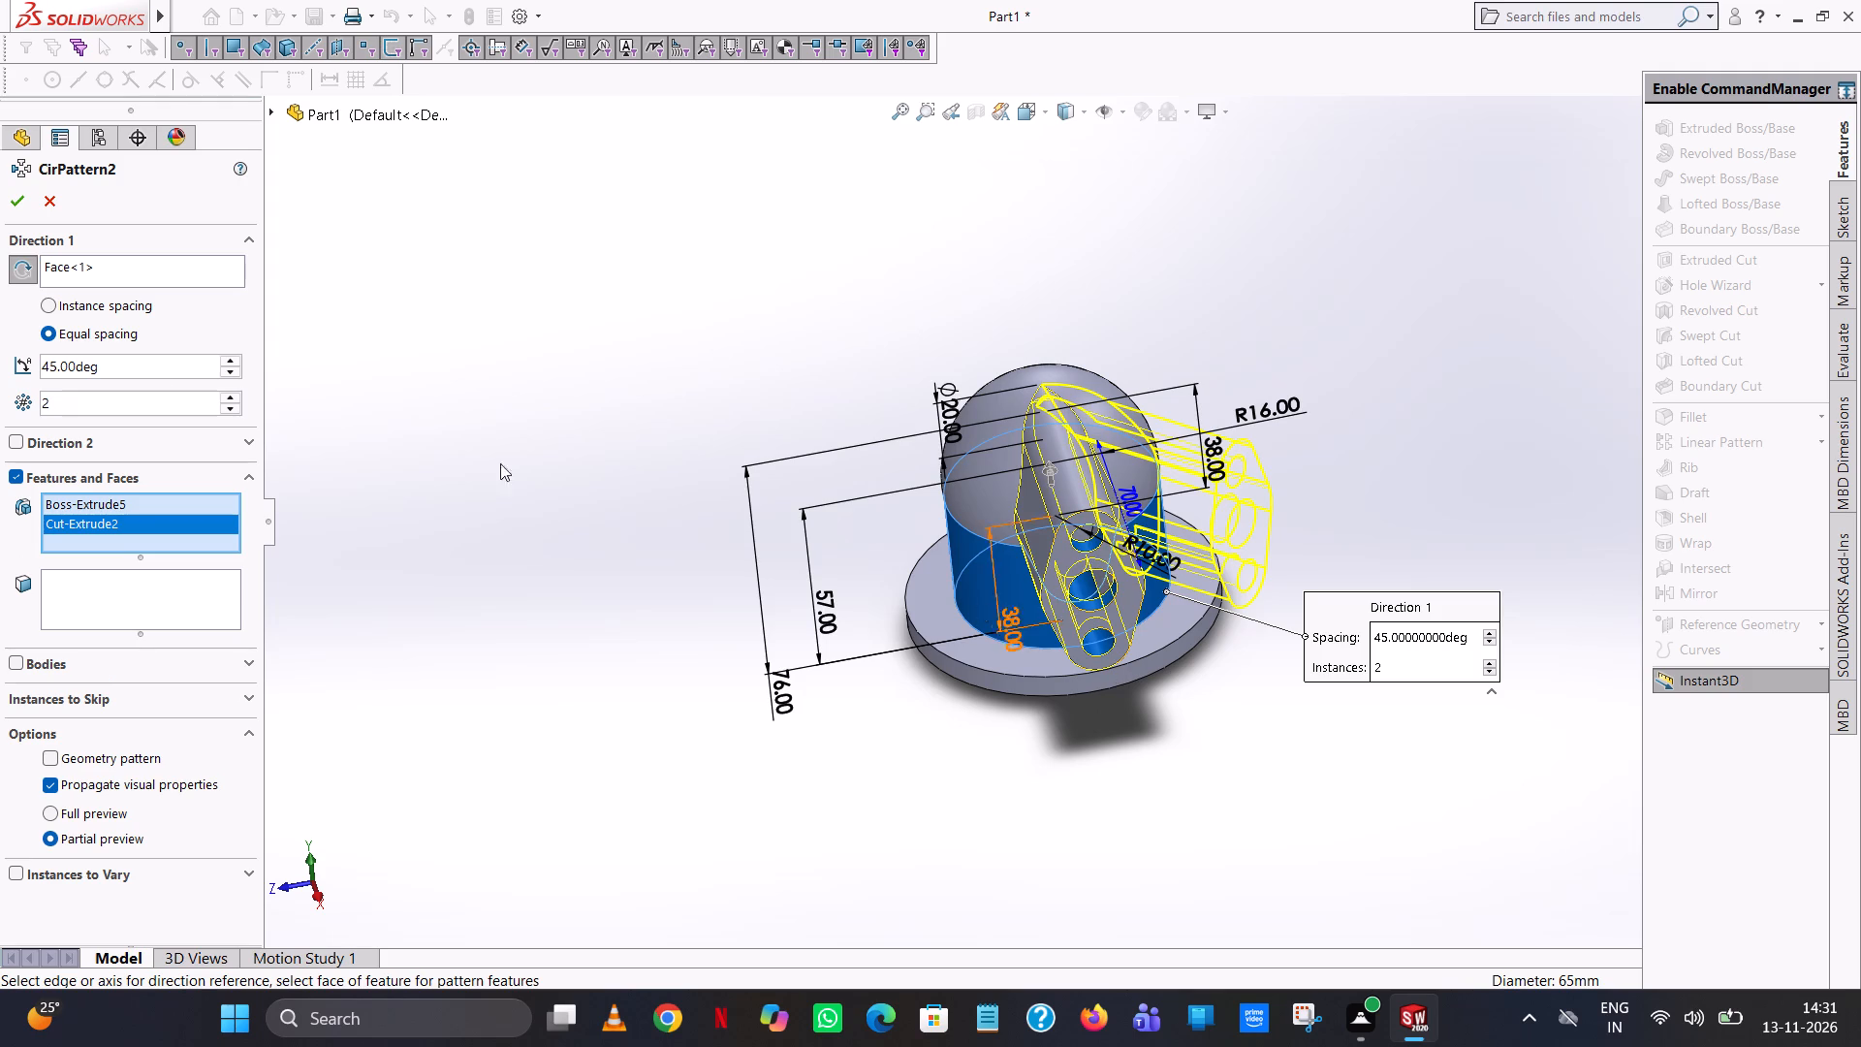
left_click(21, 193)
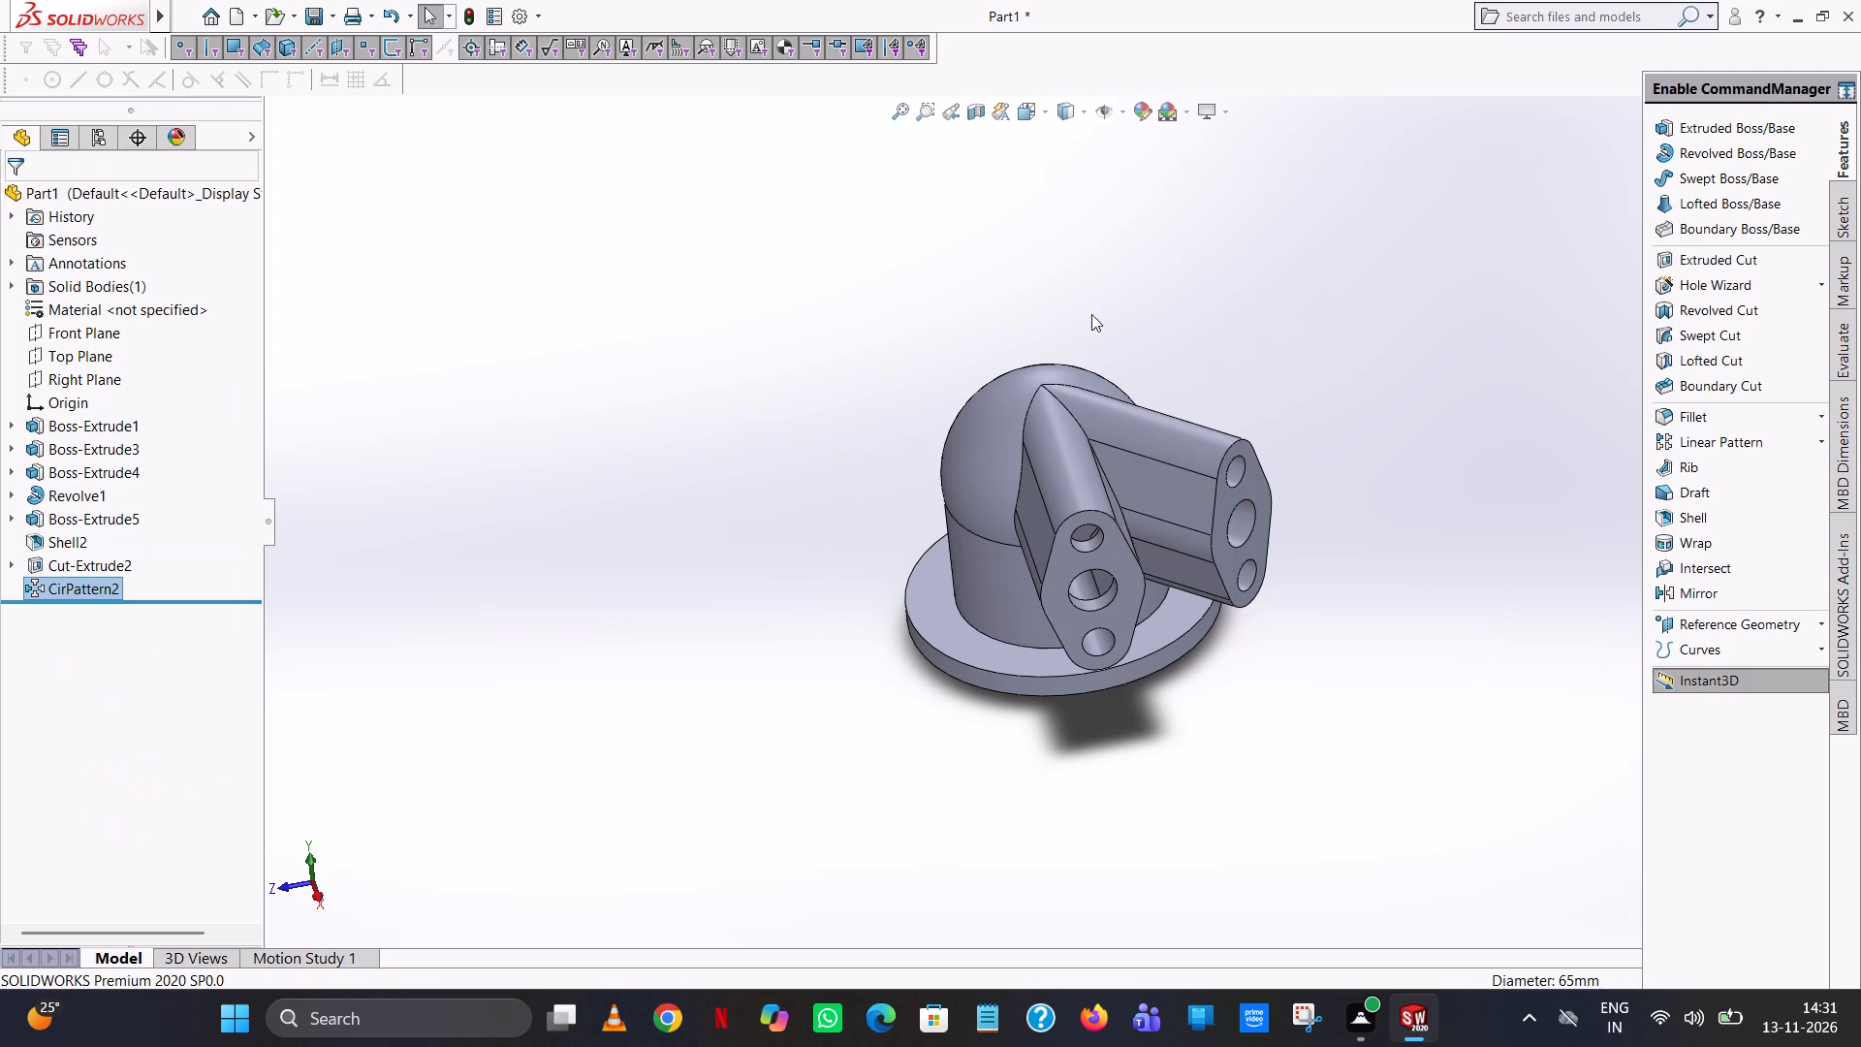
left_click(1346, 323)
Examine the two patterned flange arms from outside and through the base opening, checking how they enter the hollow interior.
scroll(1306, 328, "up", 1)
middle_click_drag(1281, 330, 1176, 247)
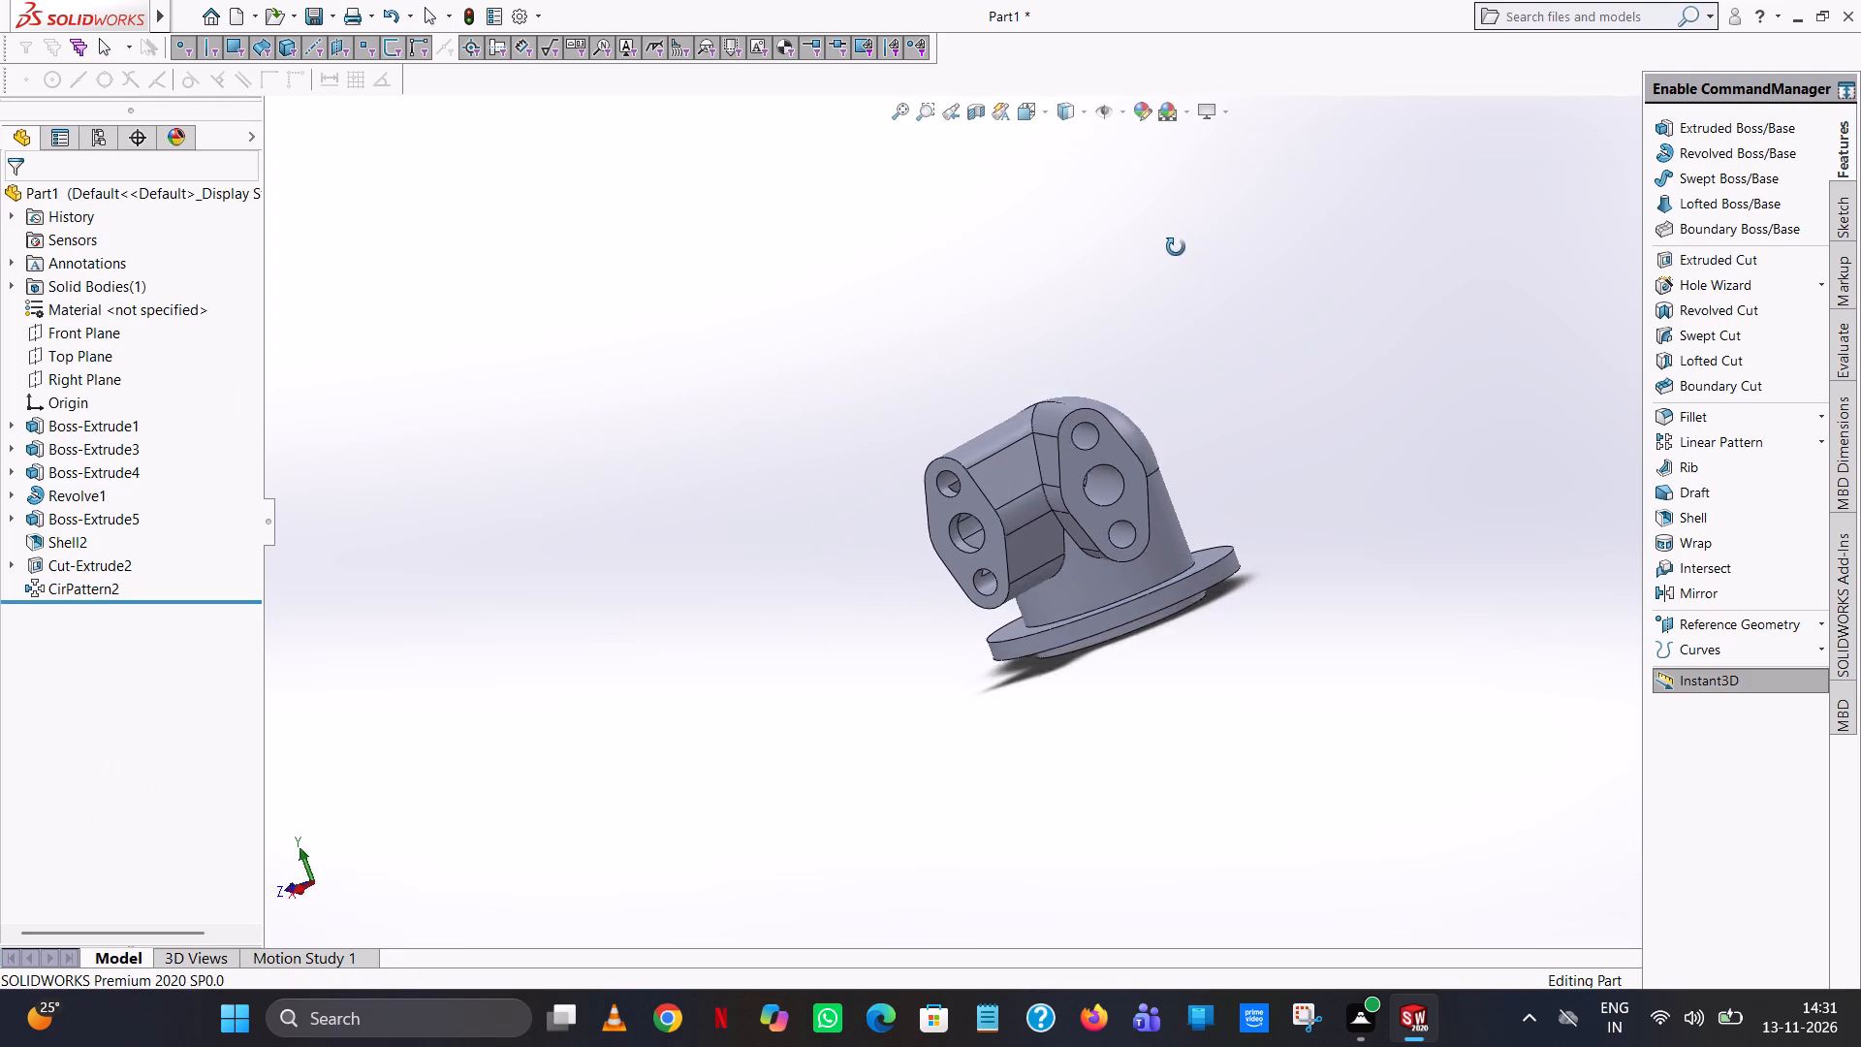
middle_click_drag(1176, 247, 1209, 86)
scroll(1363, 477, "up", 1)
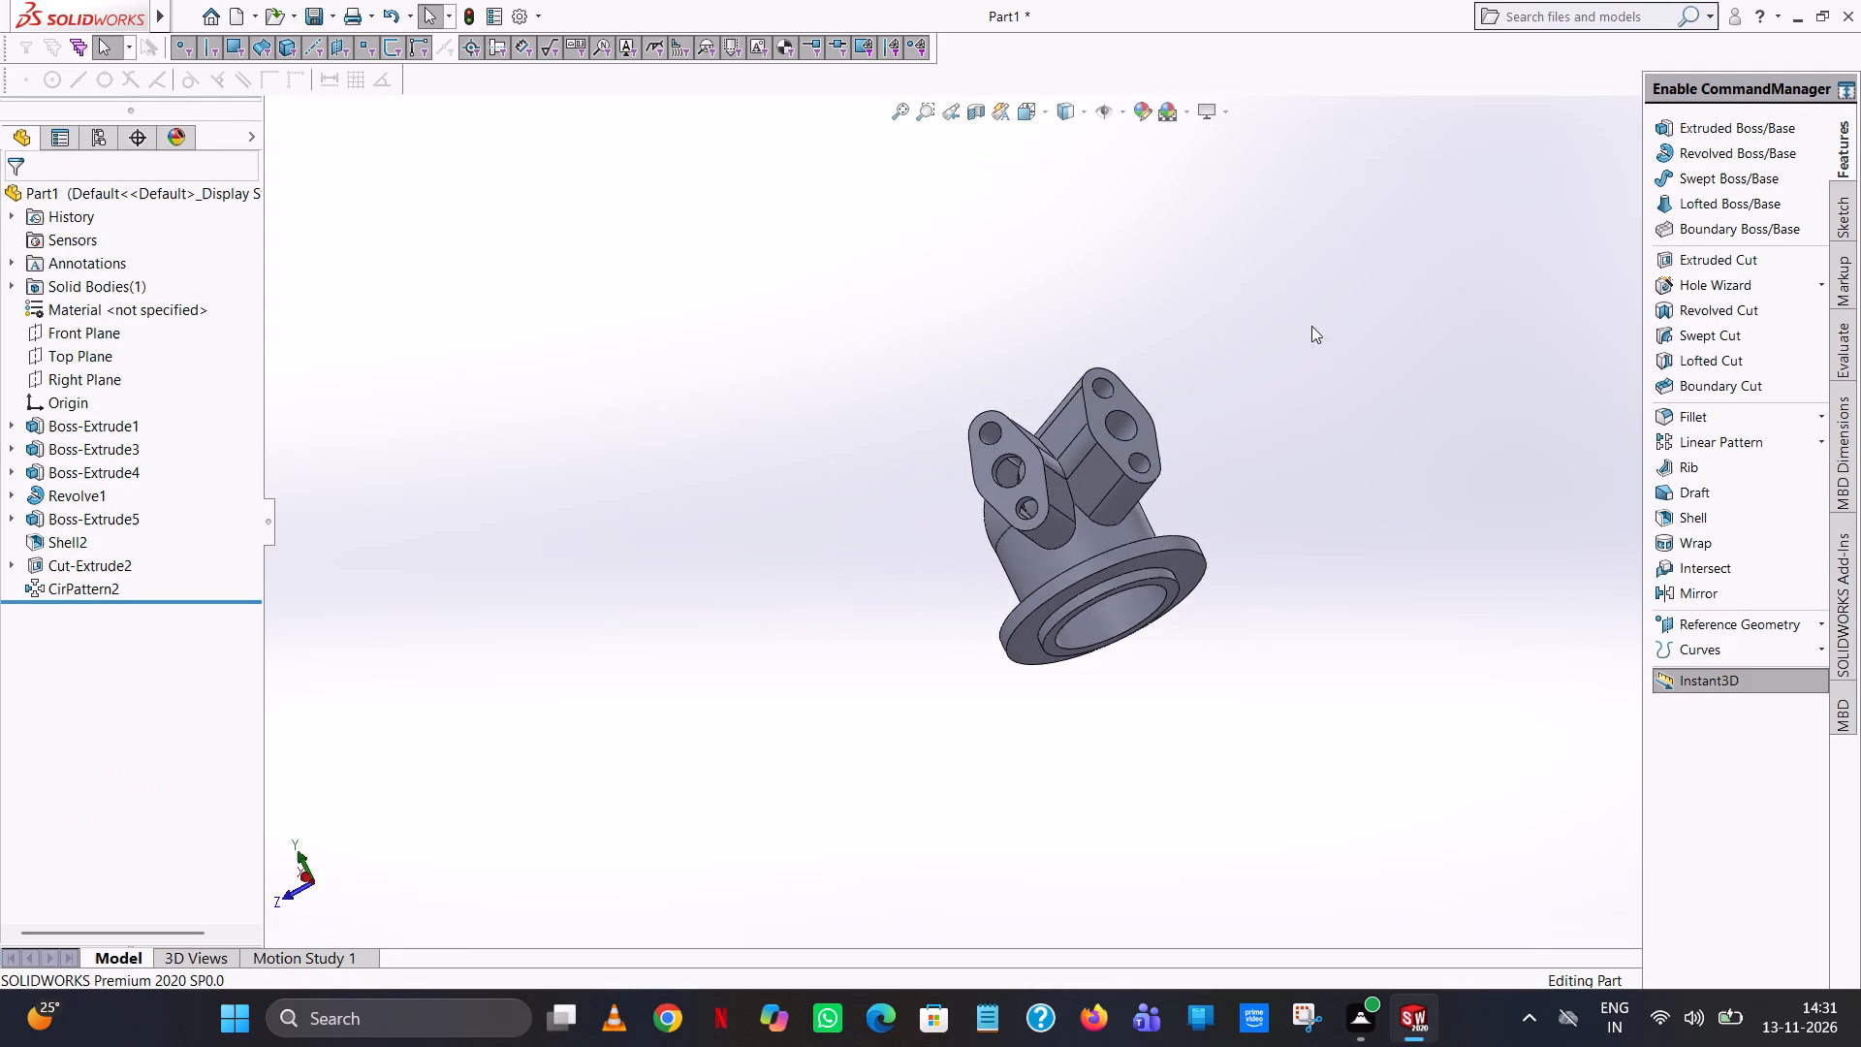
middle_click_drag(1309, 304, 1280, 0)
middle_click_drag(1144, 571, 1131, 474)
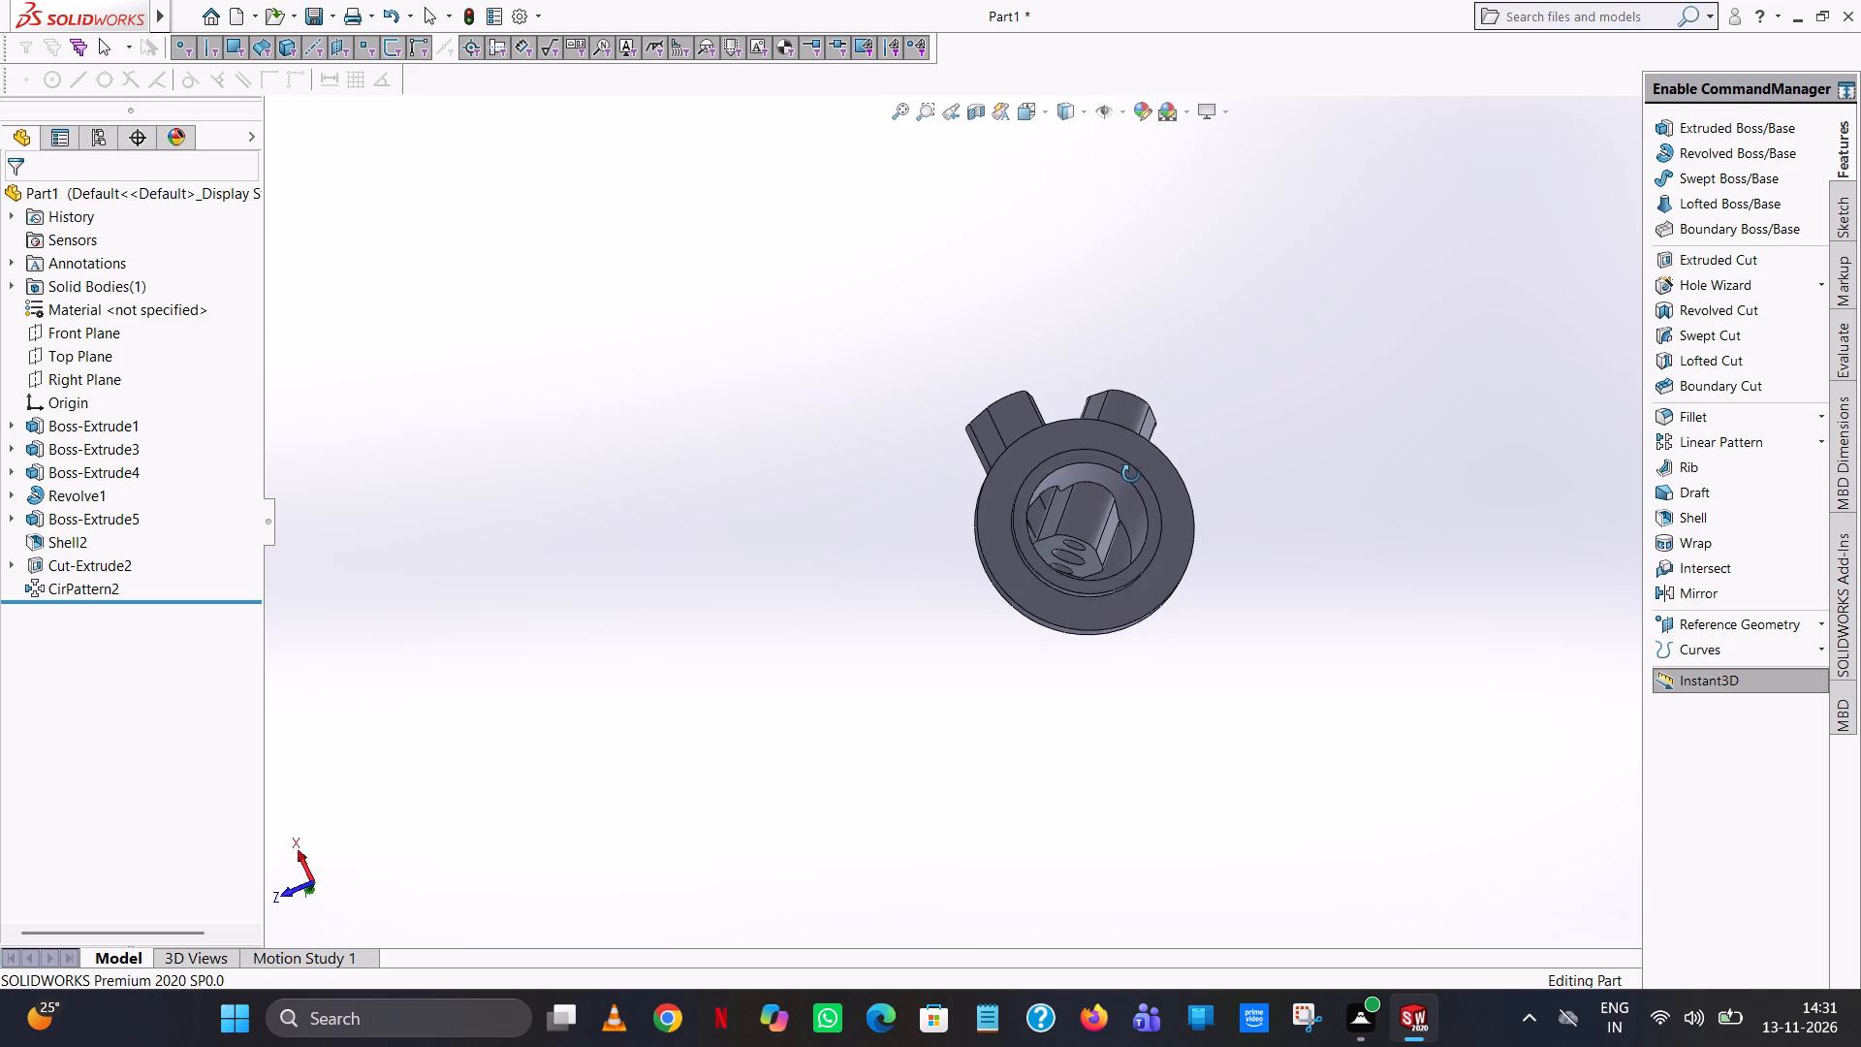
middle_click_drag(1131, 474, 1131, 476)
scroll(1093, 527, "down", 9)
middle_click_drag(1093, 527, 1092, 553)
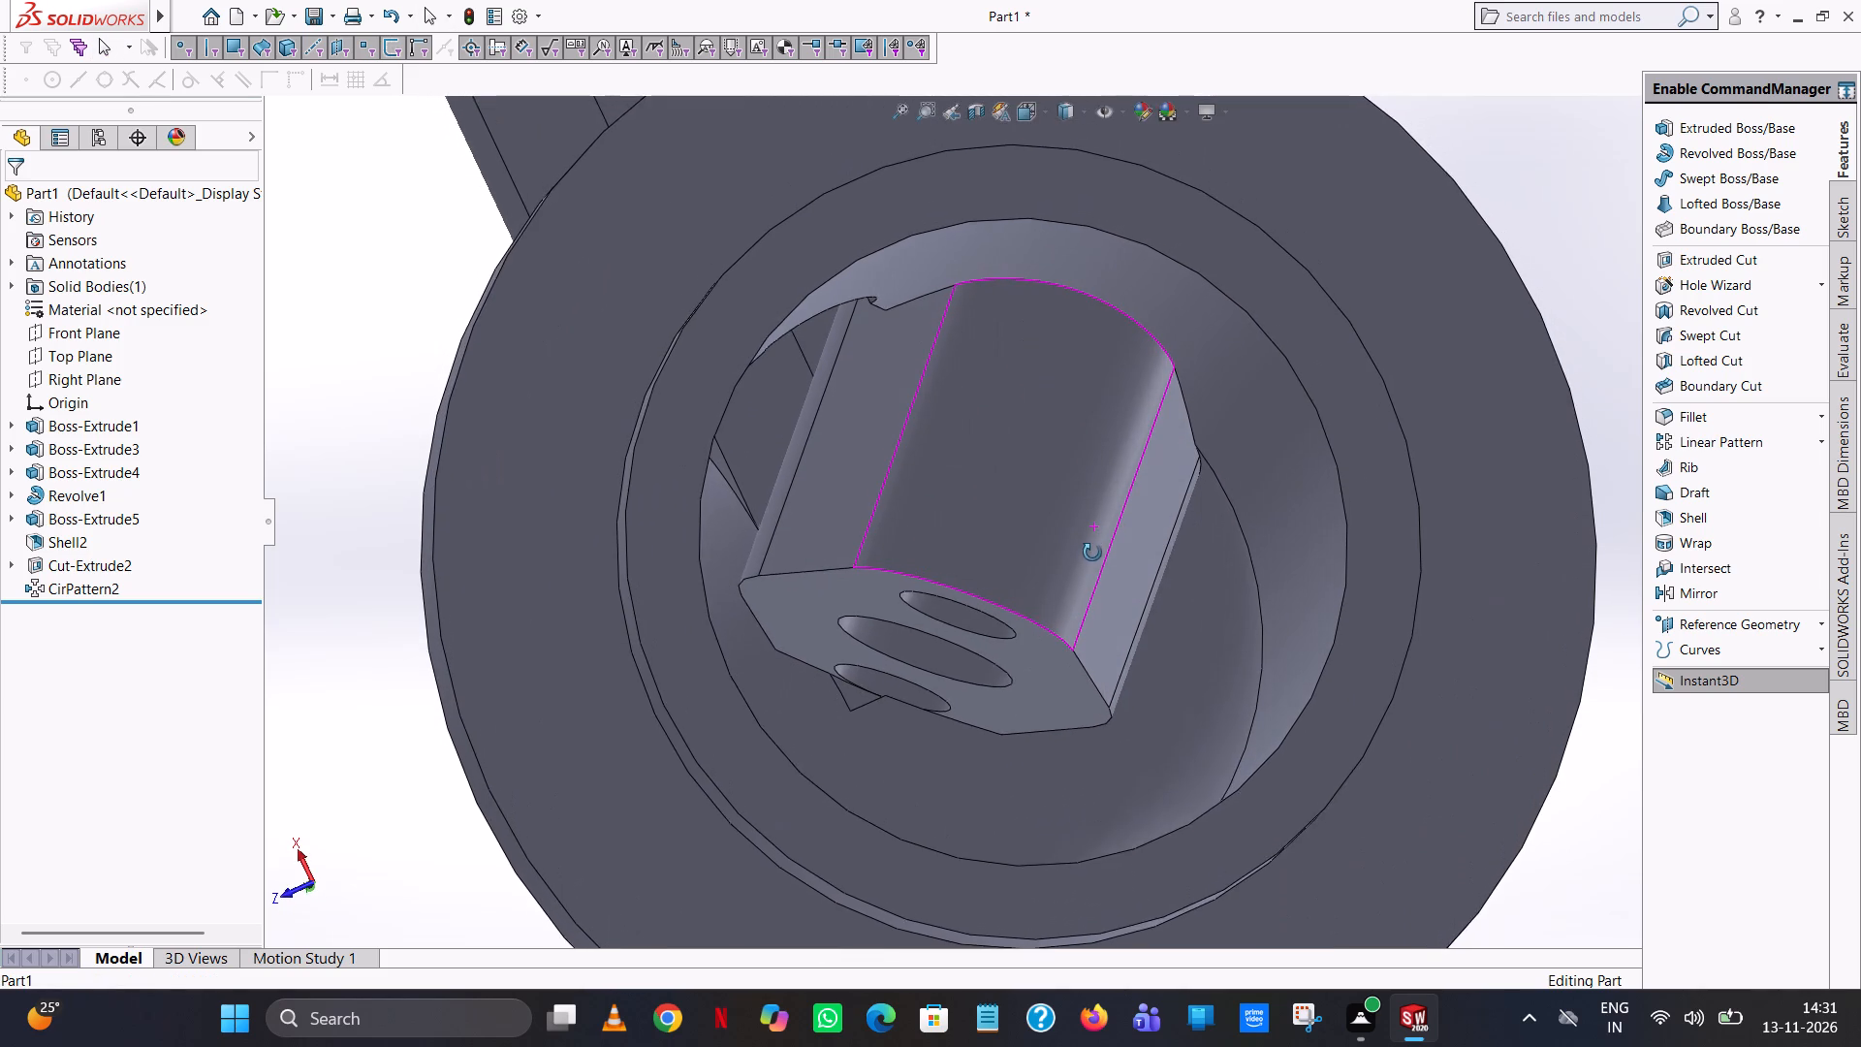
middle_click_drag(1092, 553, 1090, 572)
scroll(993, 568, "up", 2)
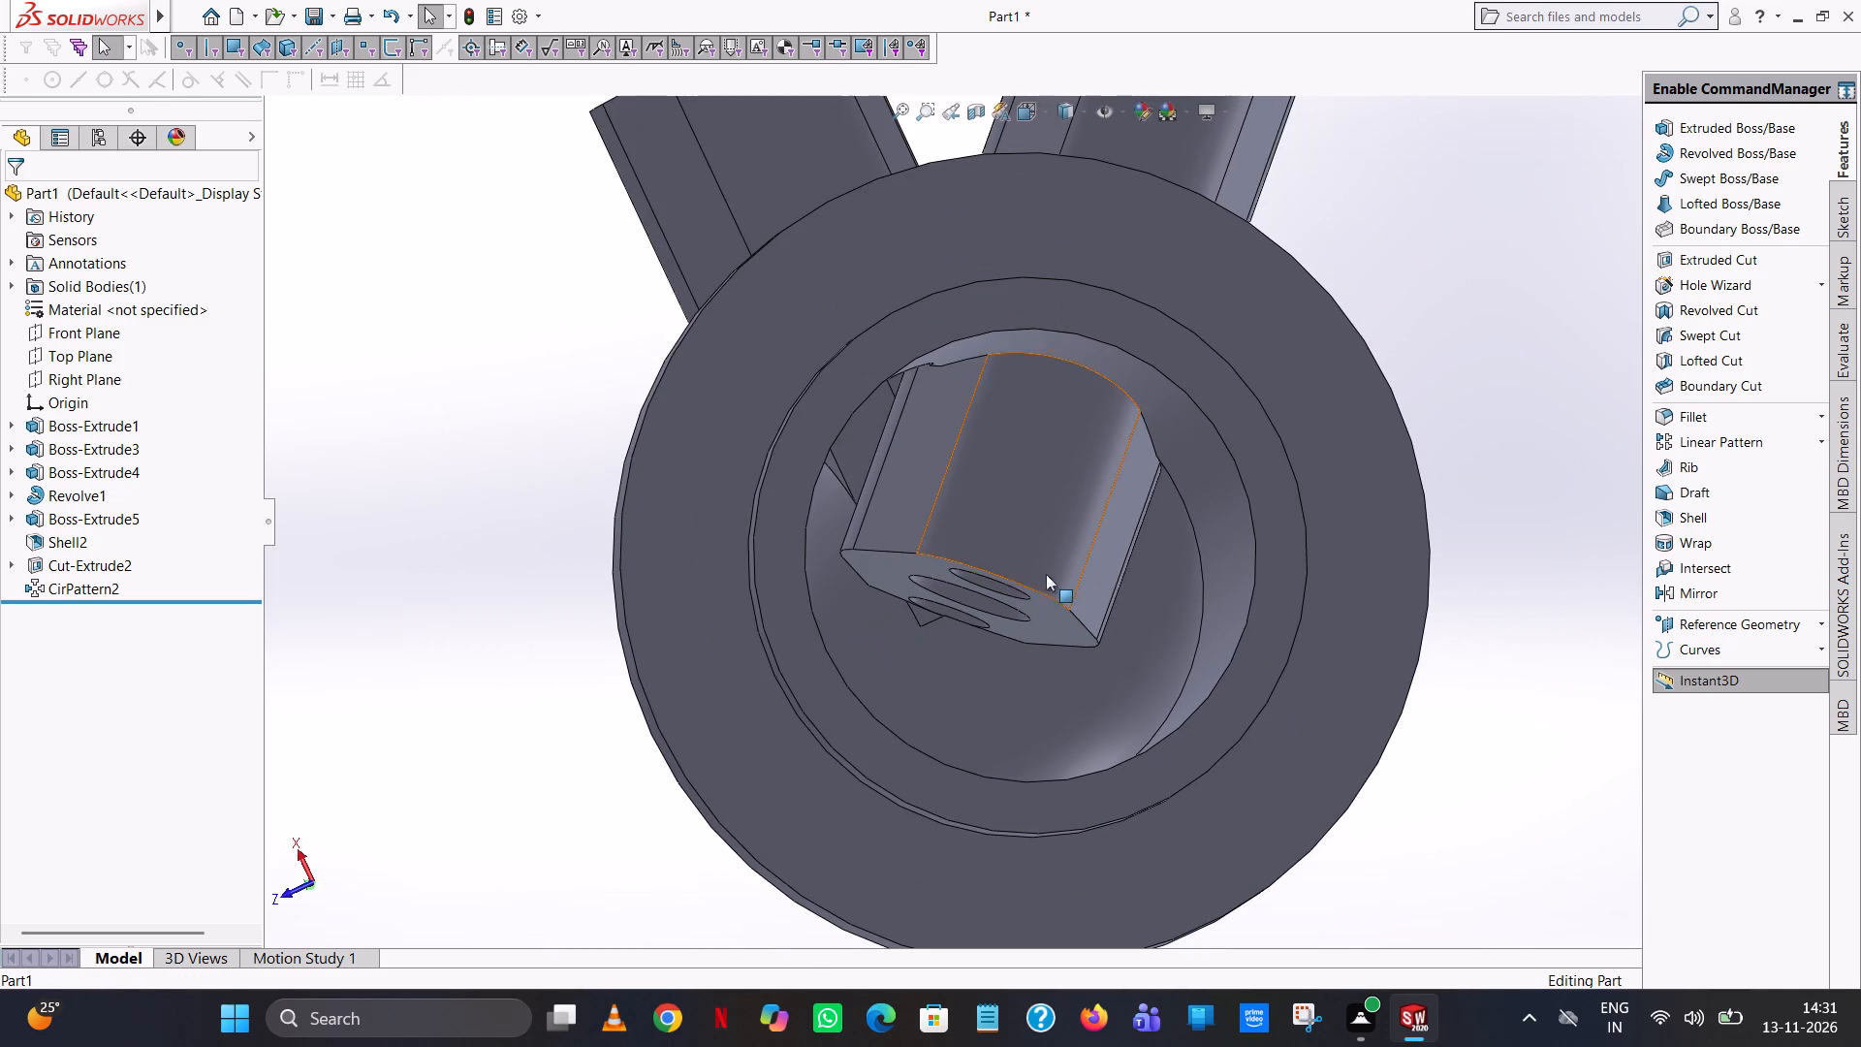
scroll(941, 431, "up", 4)
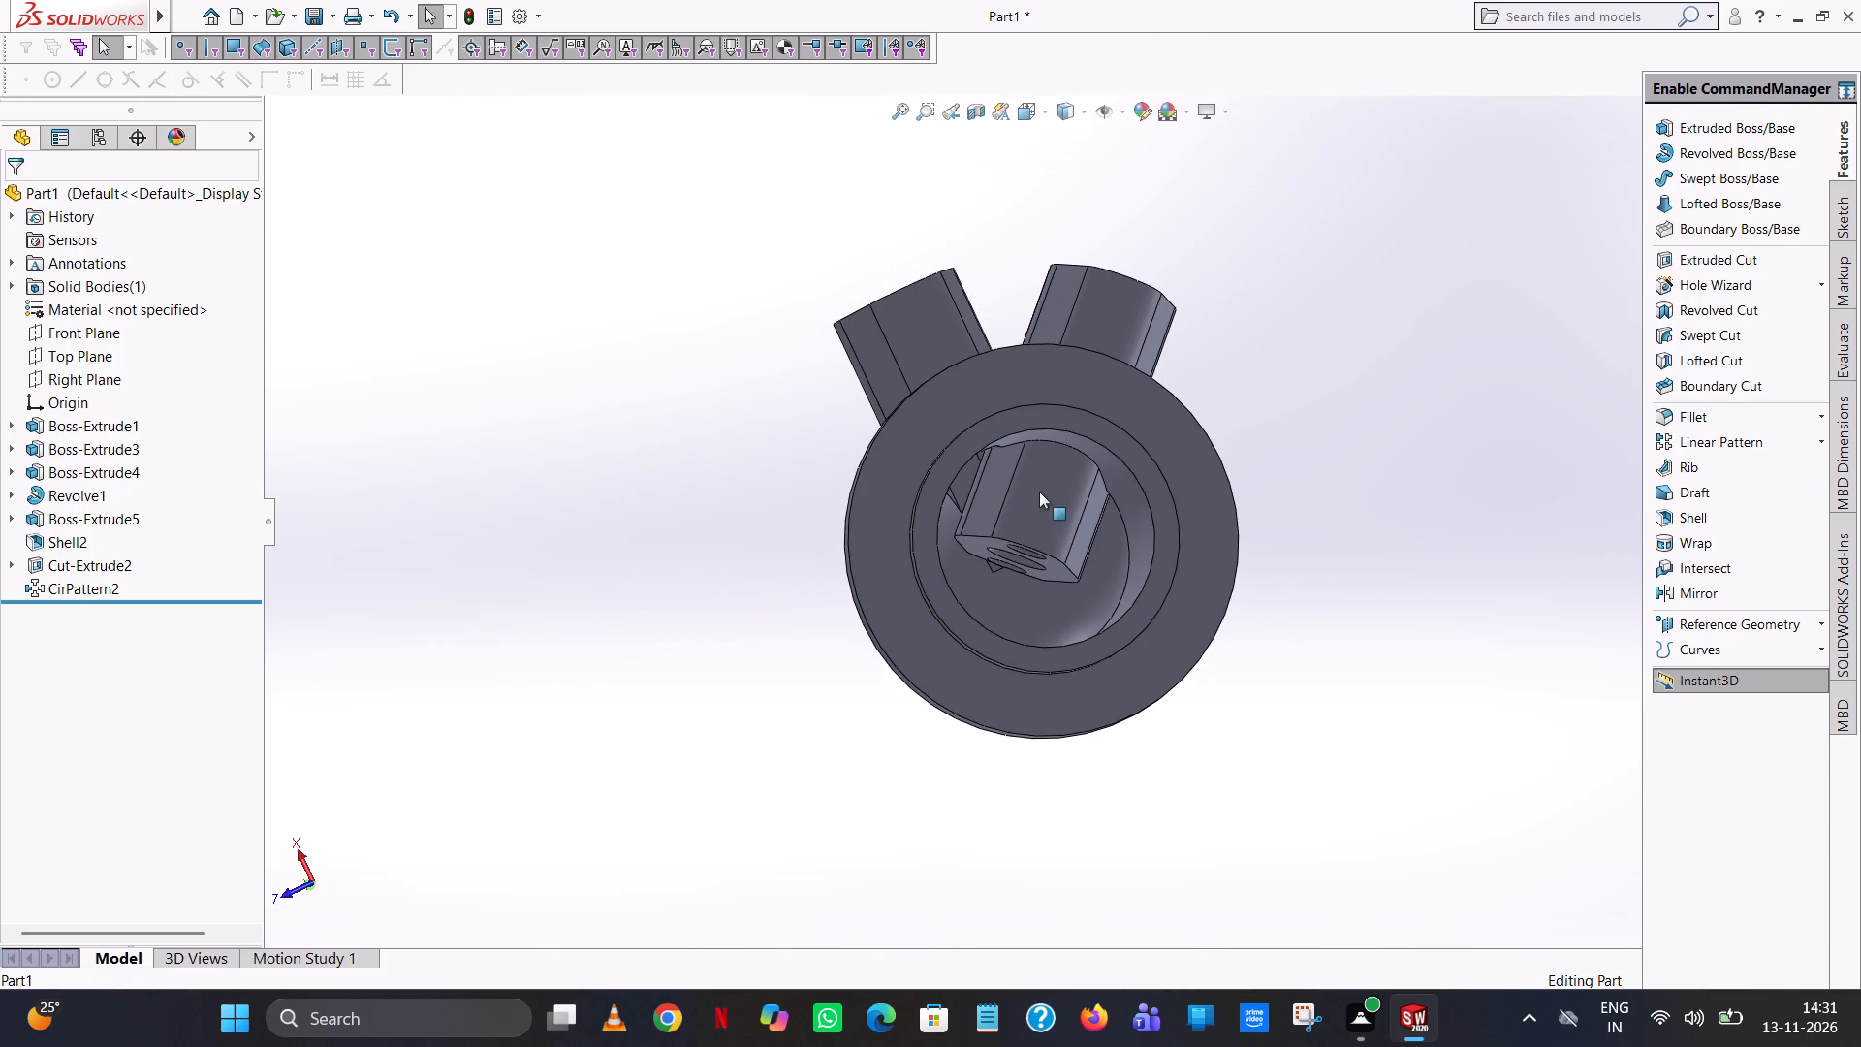
middle_click_drag(1056, 523, 1059, 427)
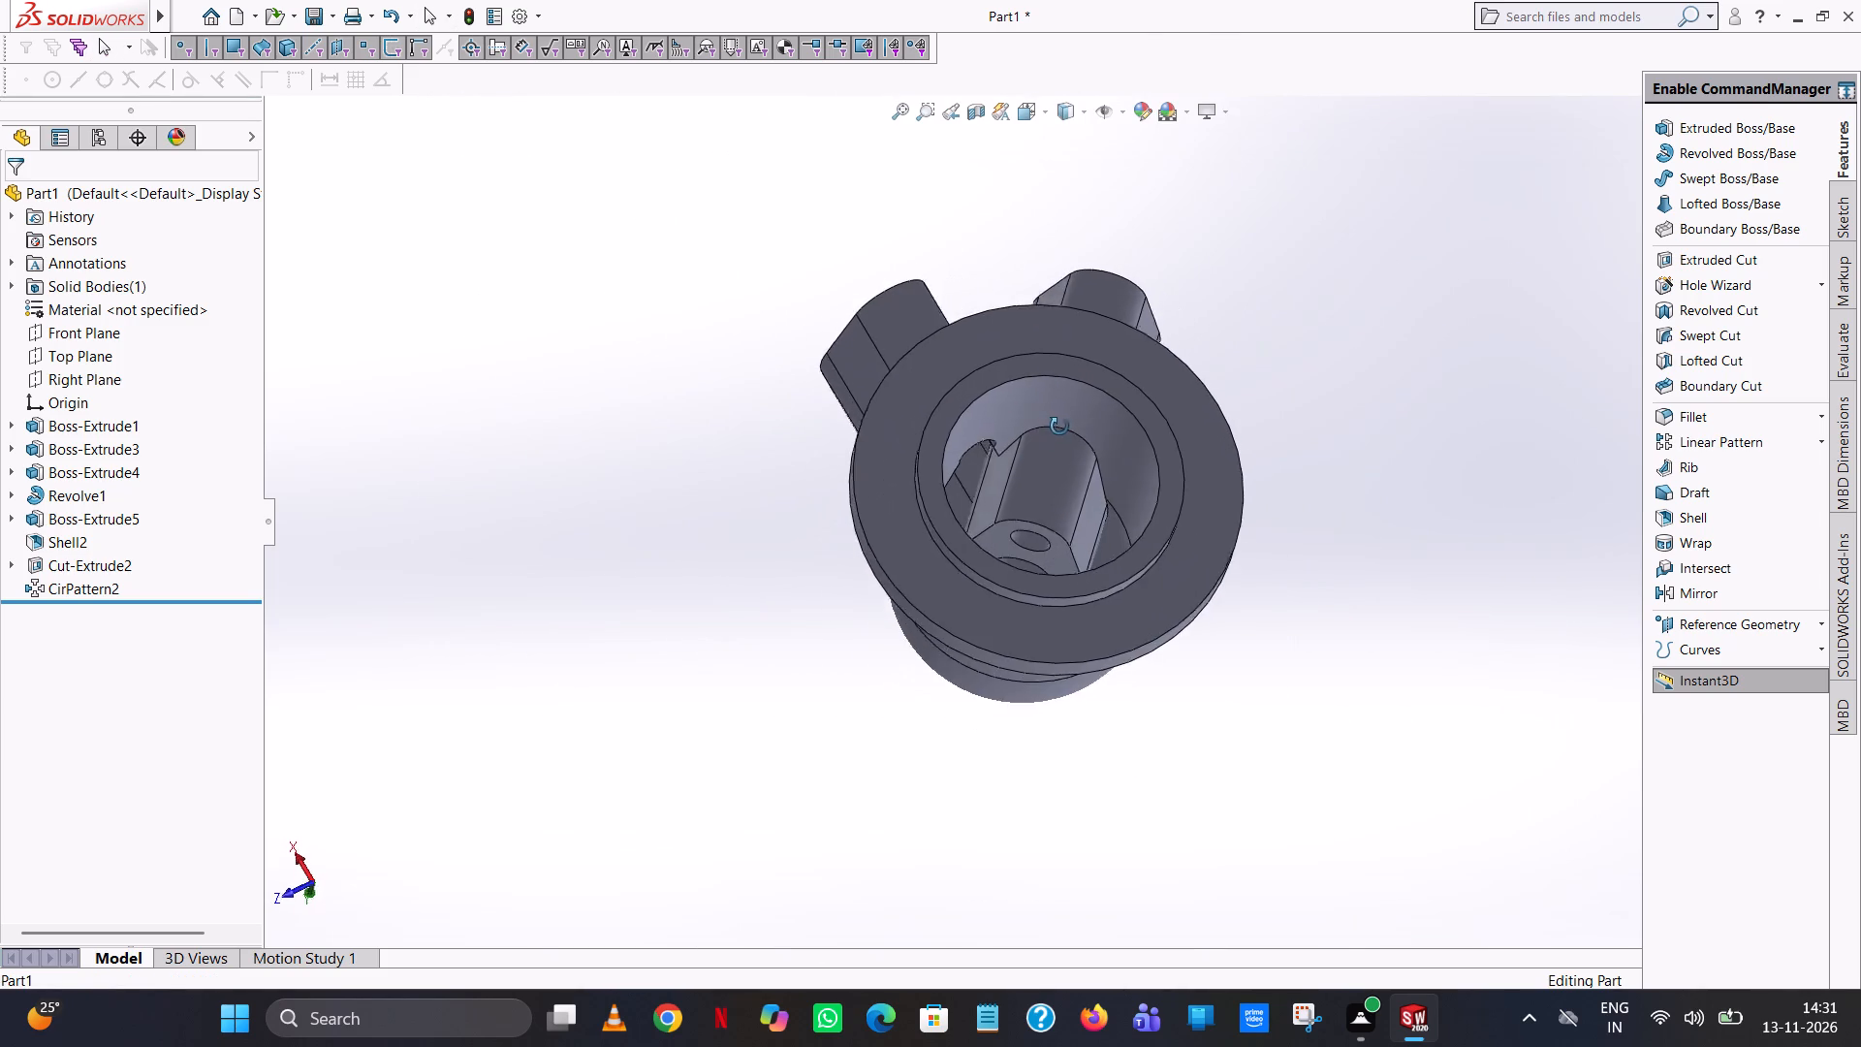
middle_click_drag(1059, 427, 1293, 717)
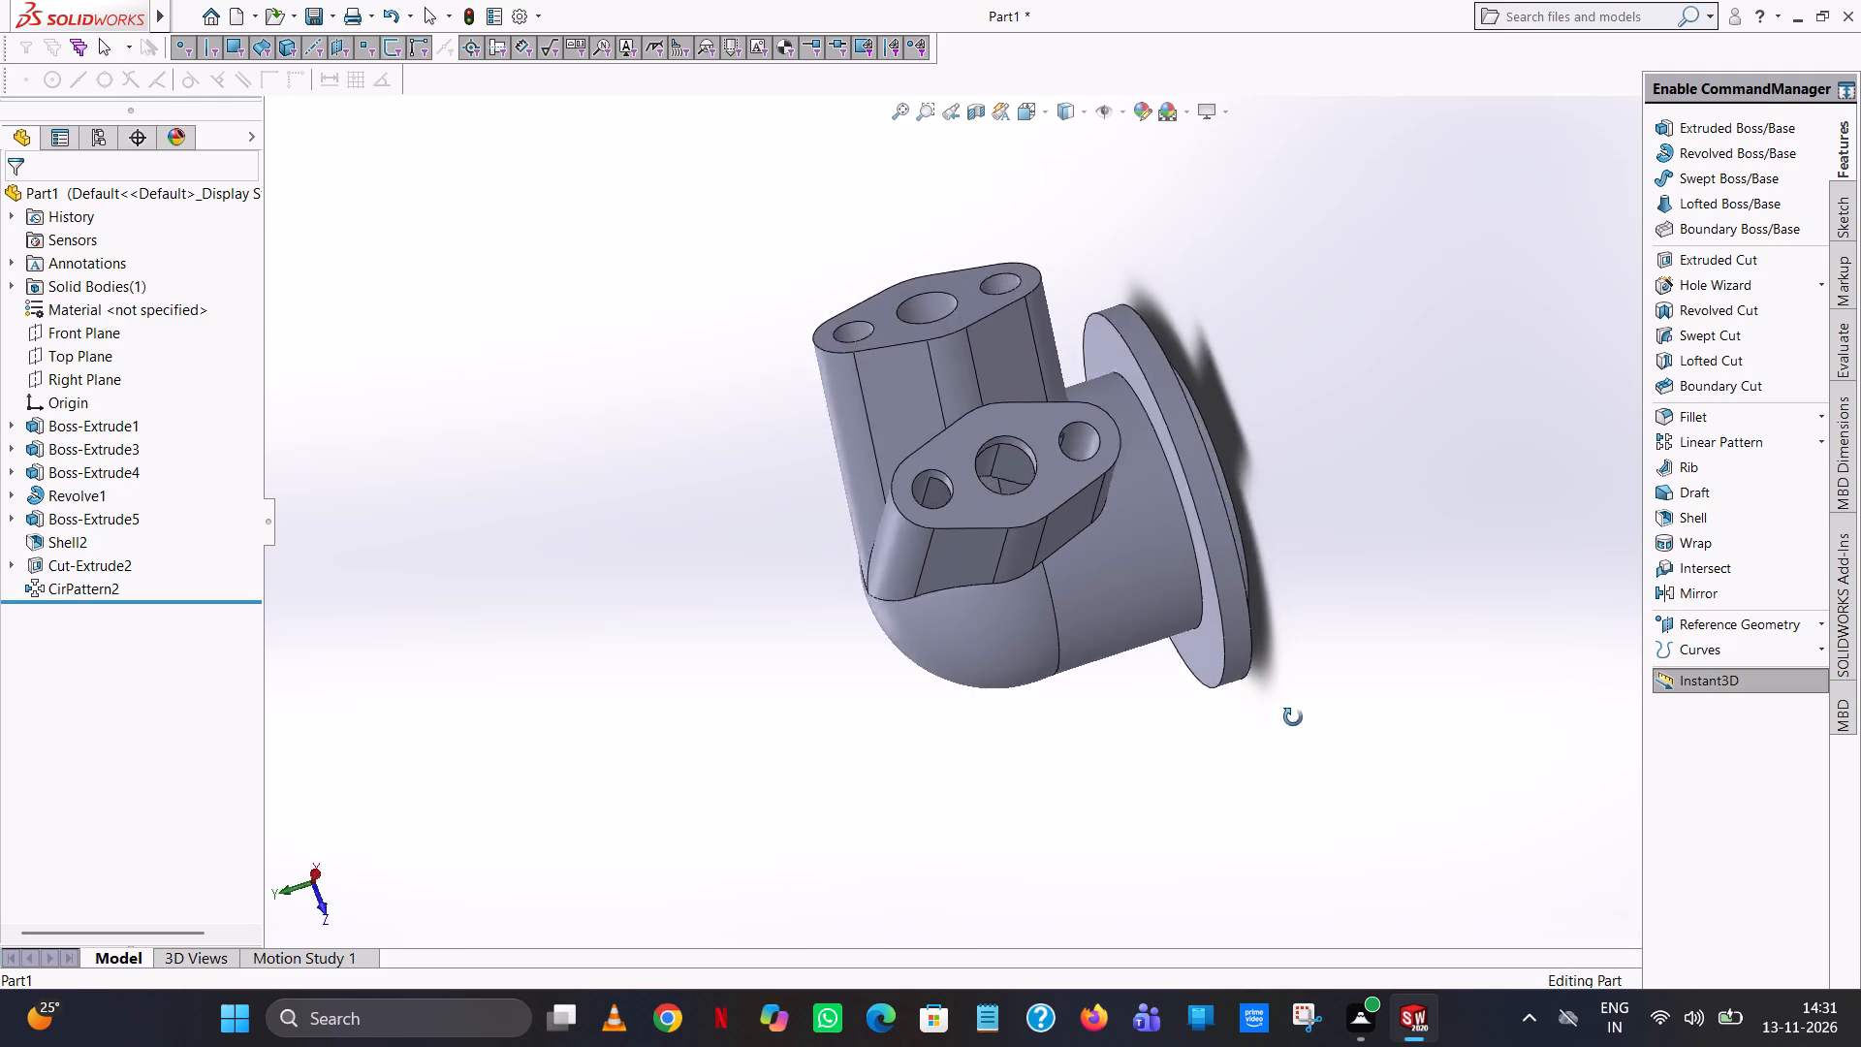
middle_click_drag(1293, 717, 1068, 831)
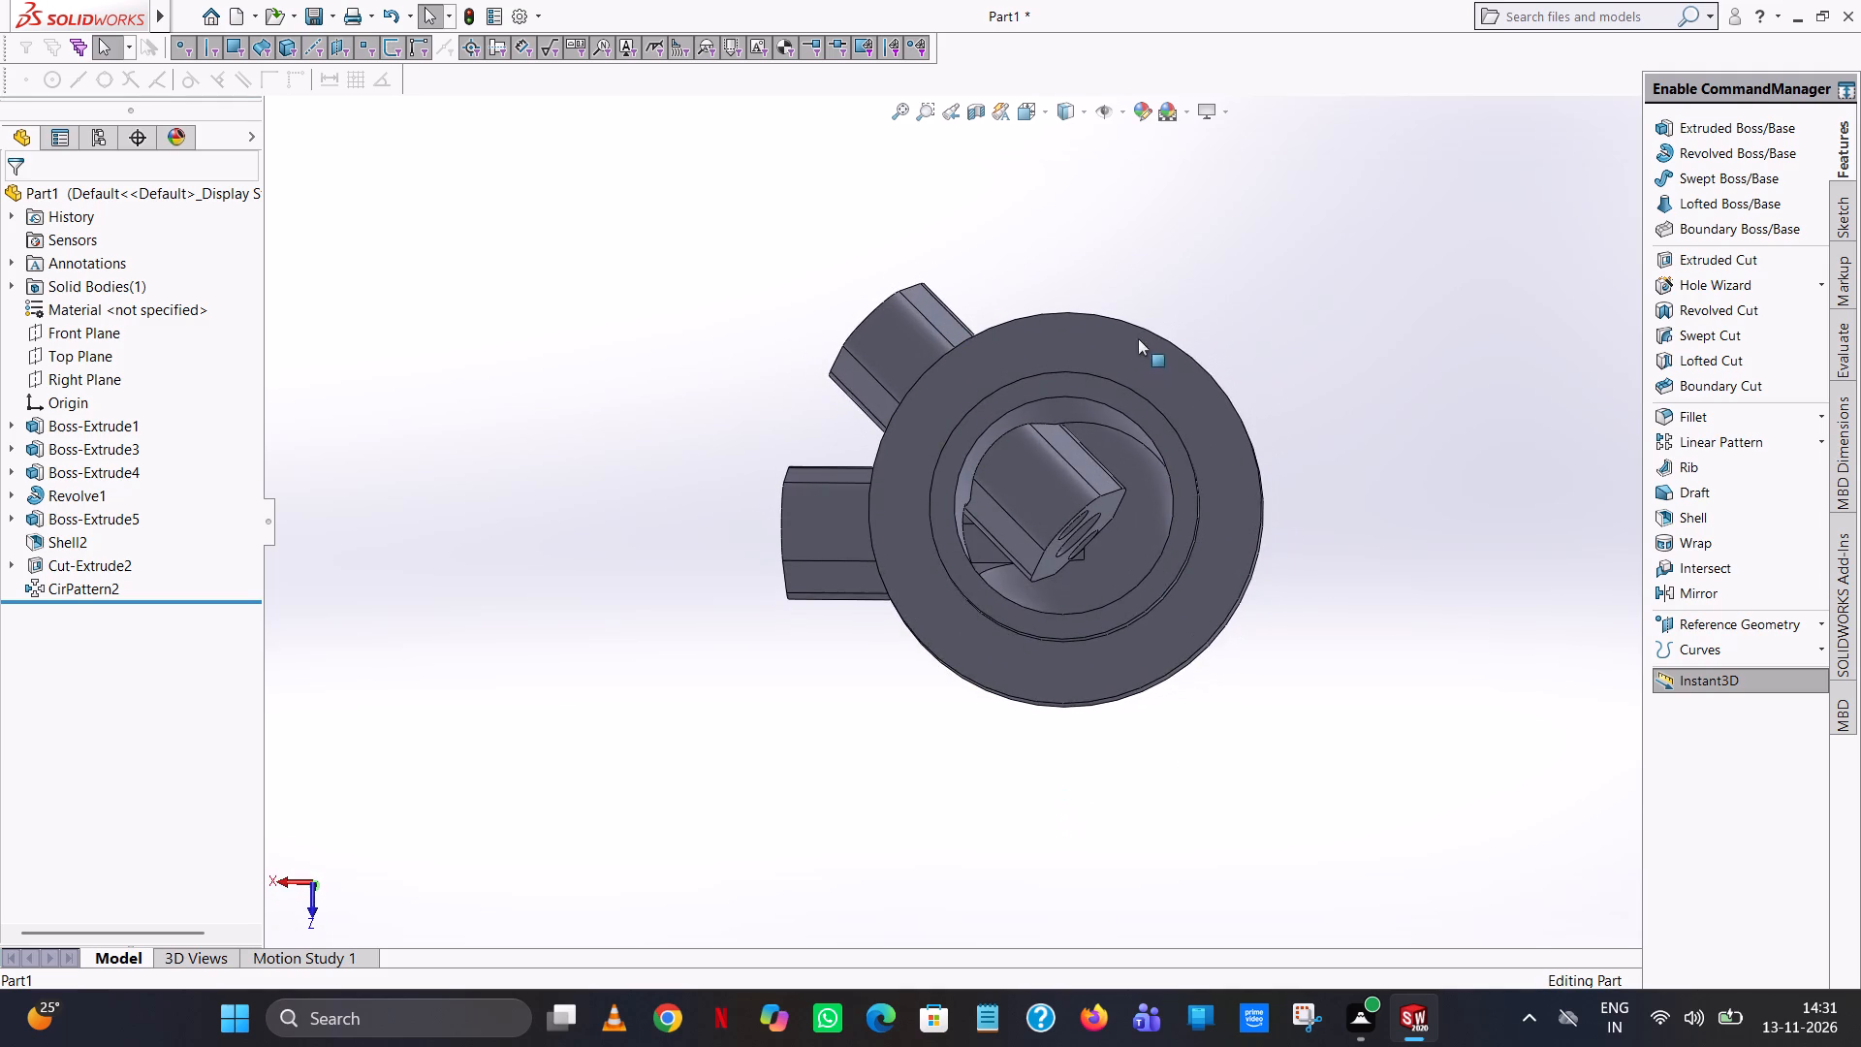
scroll(1047, 432, "down", 9)
scroll(1431, 783, "up", 2)
scroll(1345, 688, "up", 4)
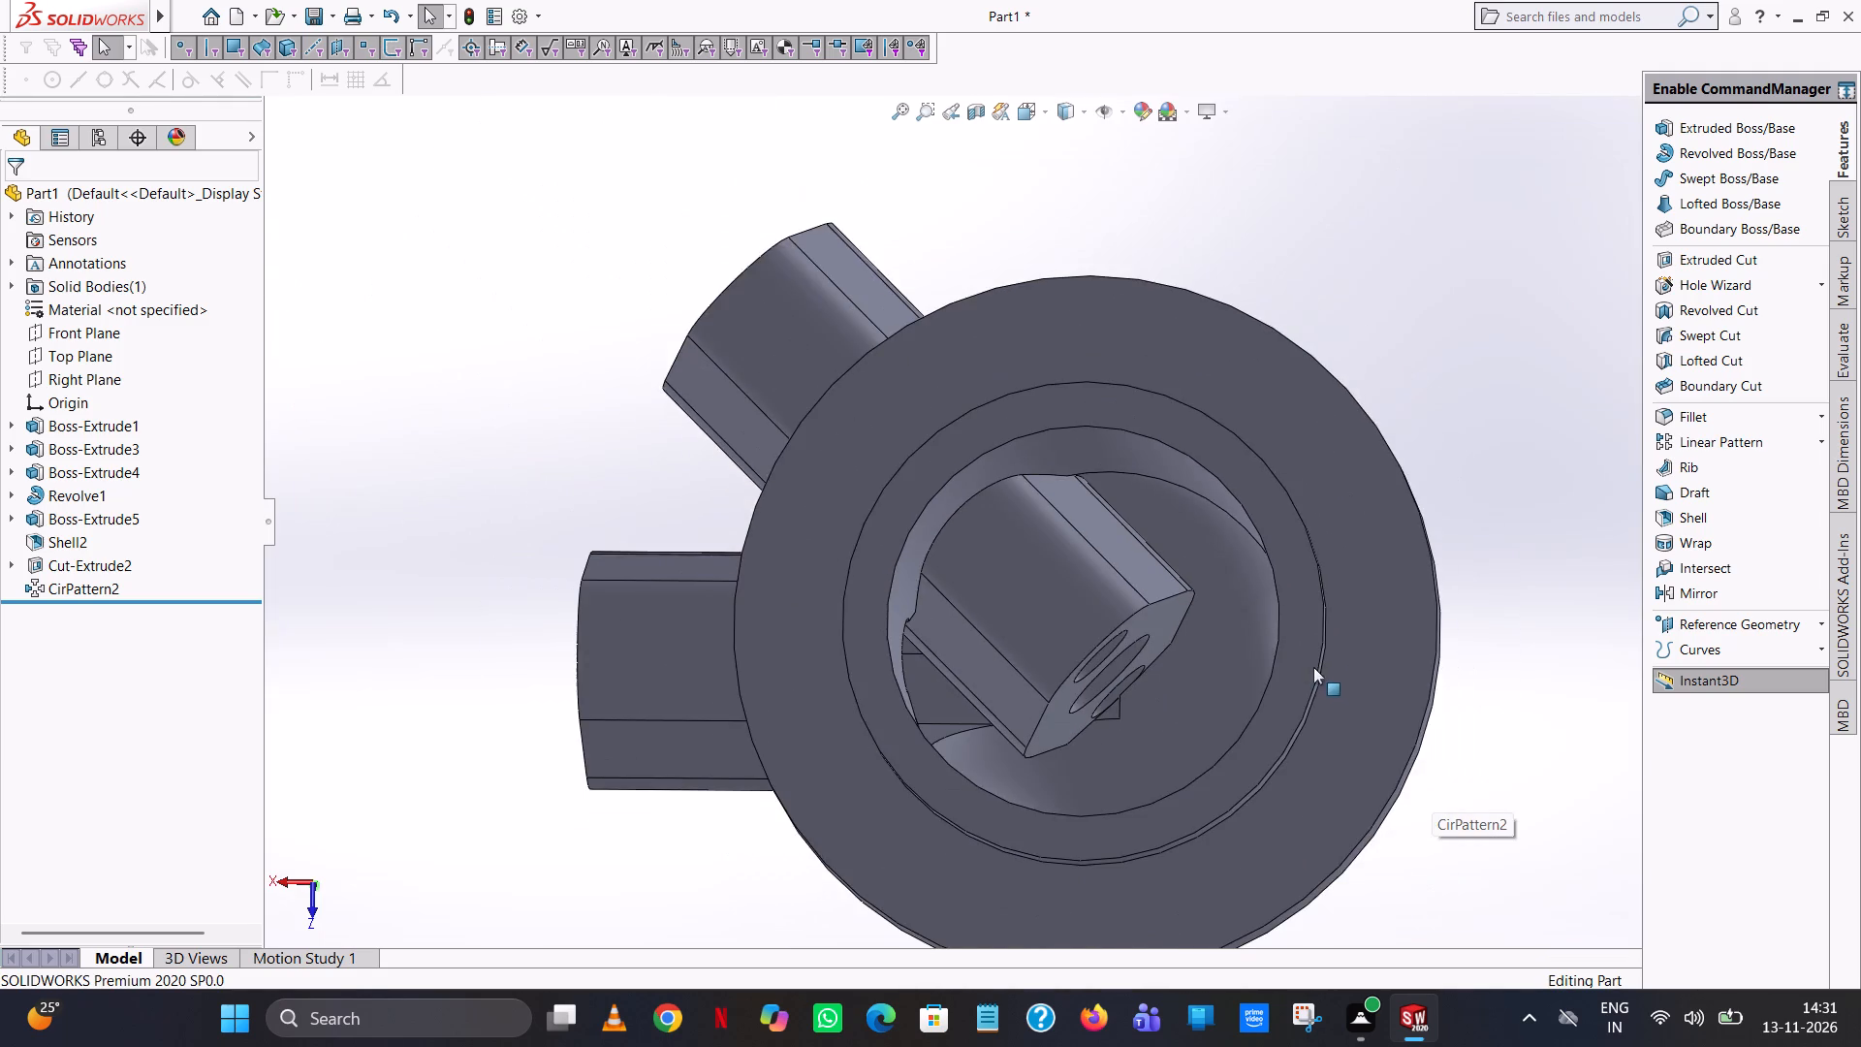
scroll(1192, 628, "up", 1)
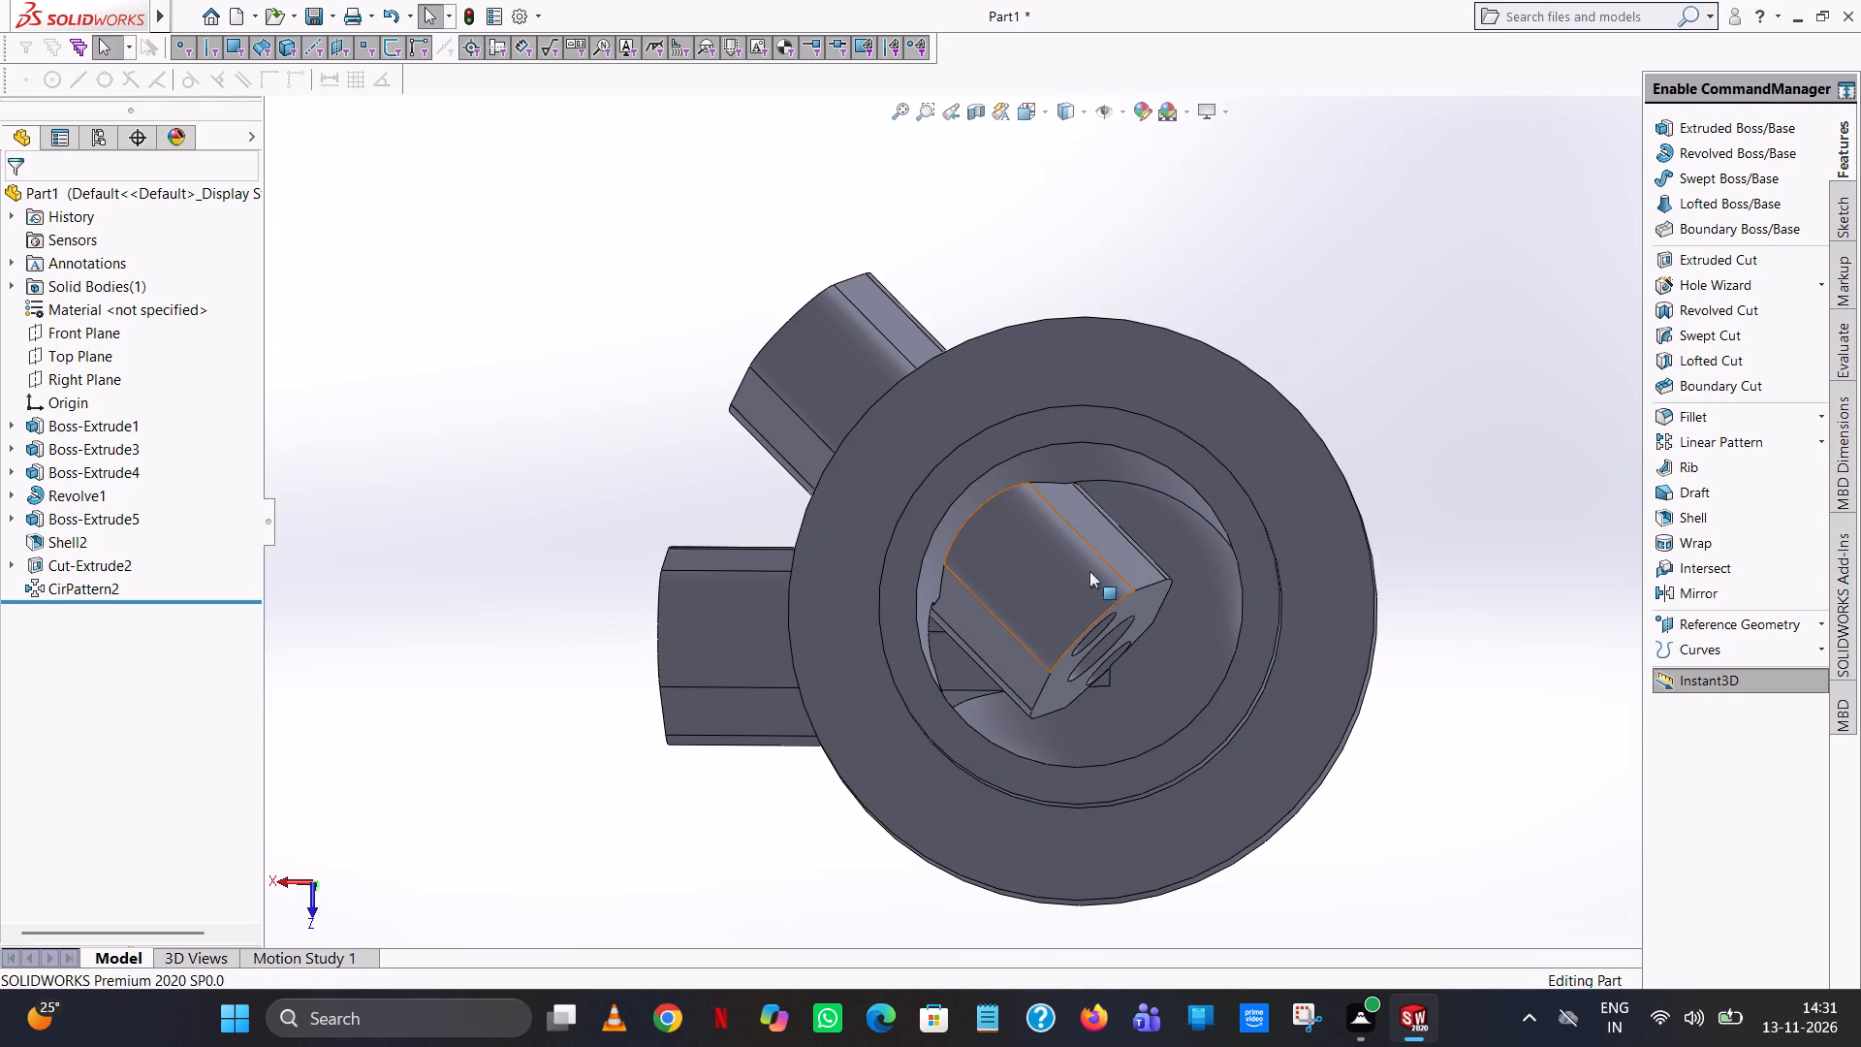
middle_click_drag(711, 450, 790, 665)
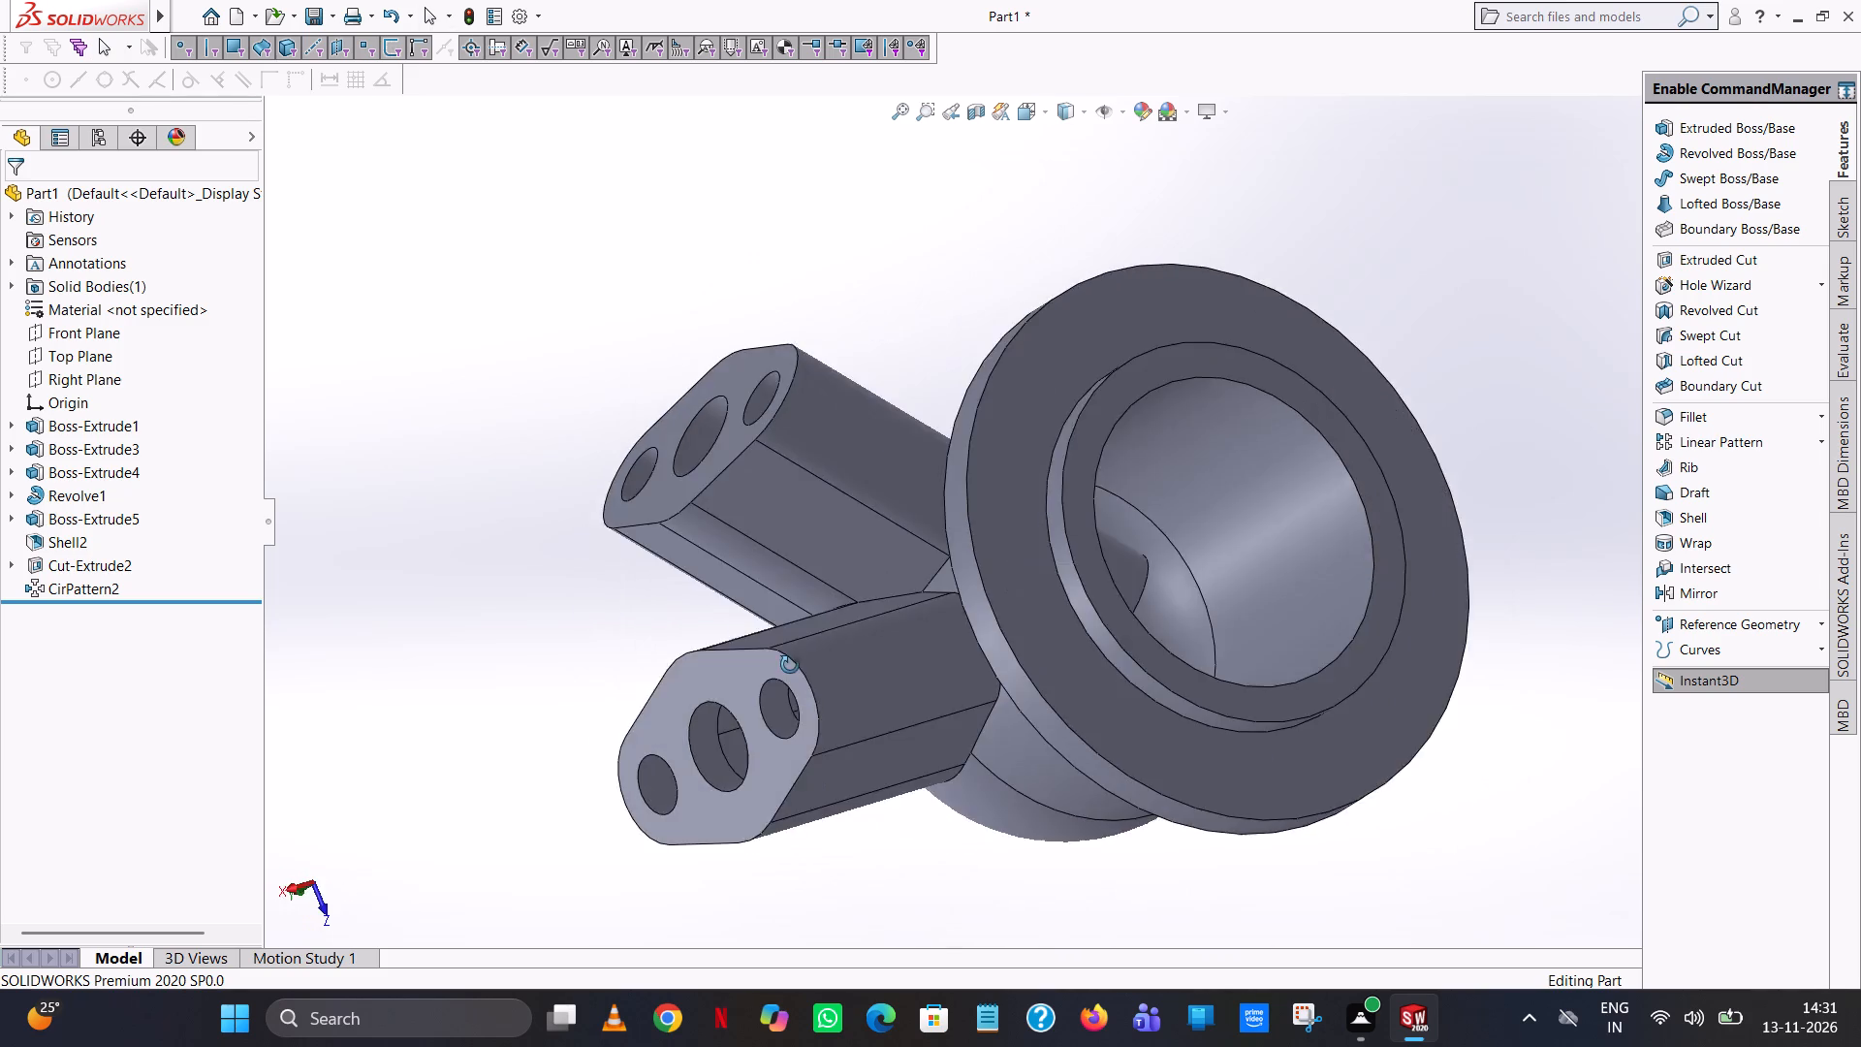
middle_click_drag(790, 665, 712, 770)
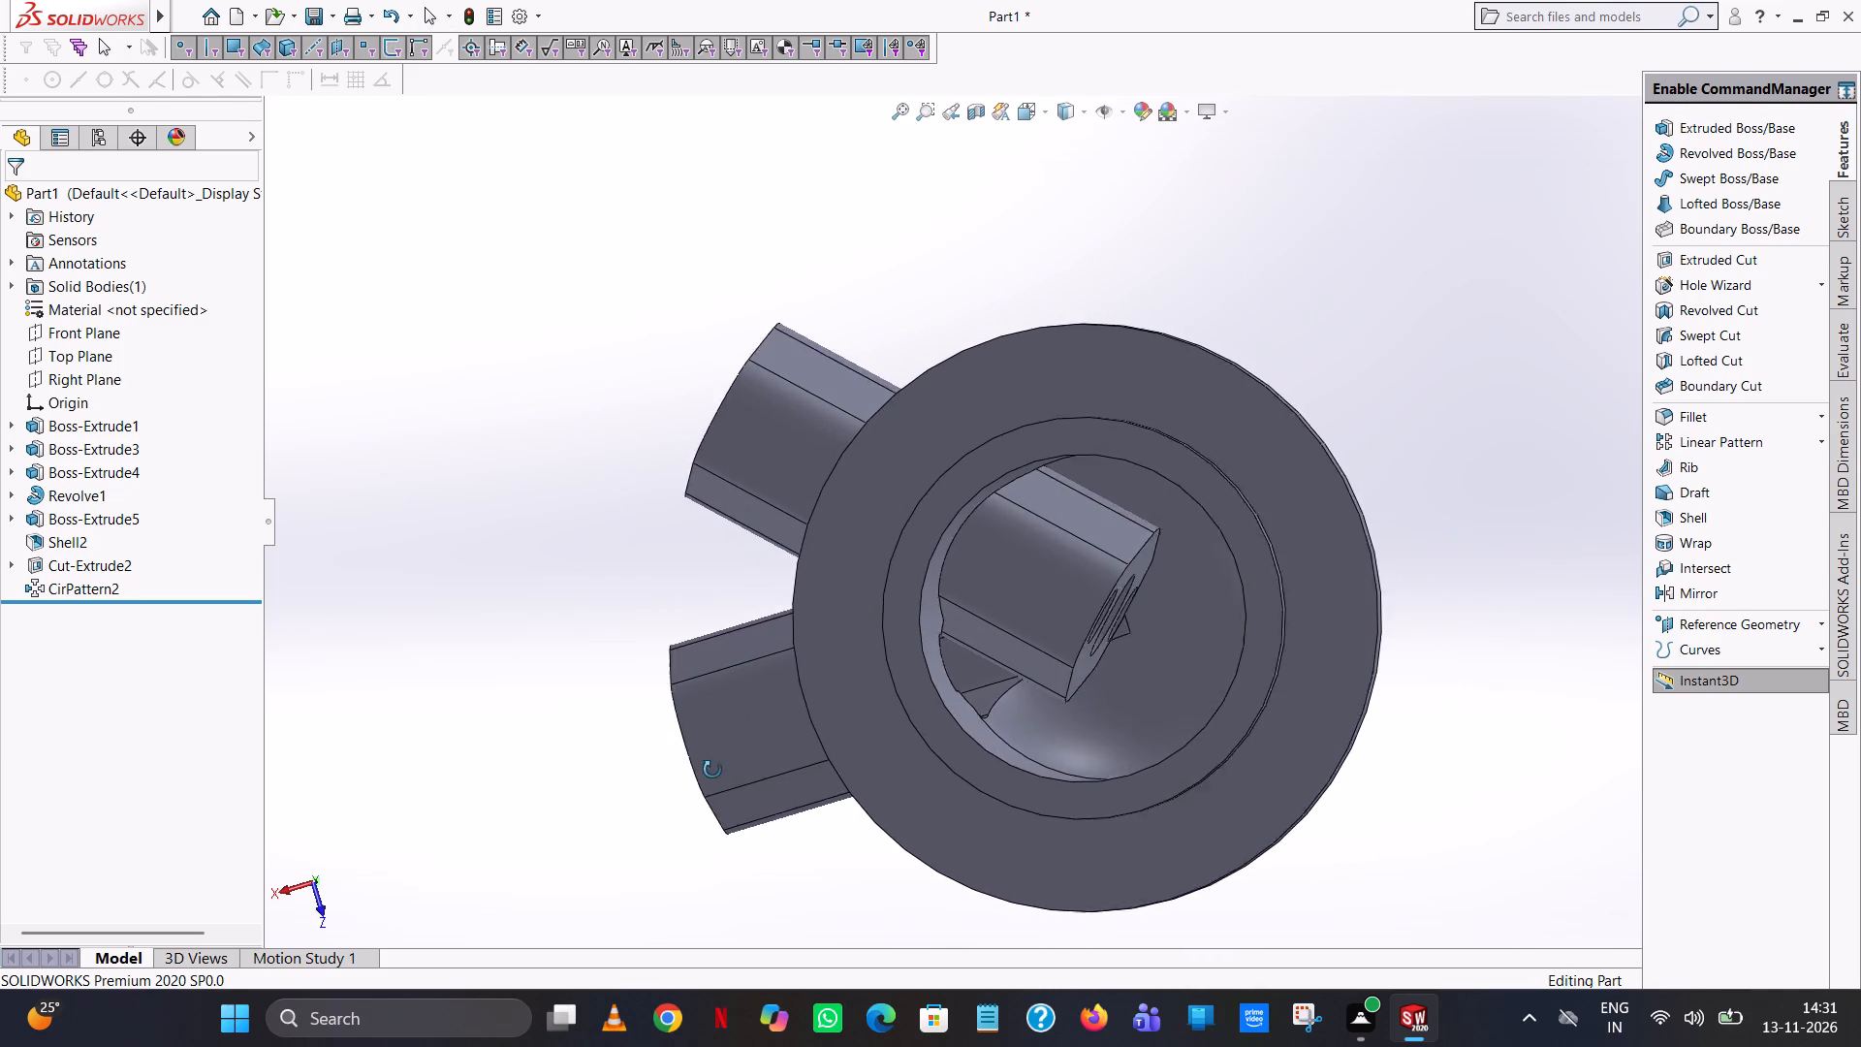
middle_click_drag(712, 770, 725, 790)
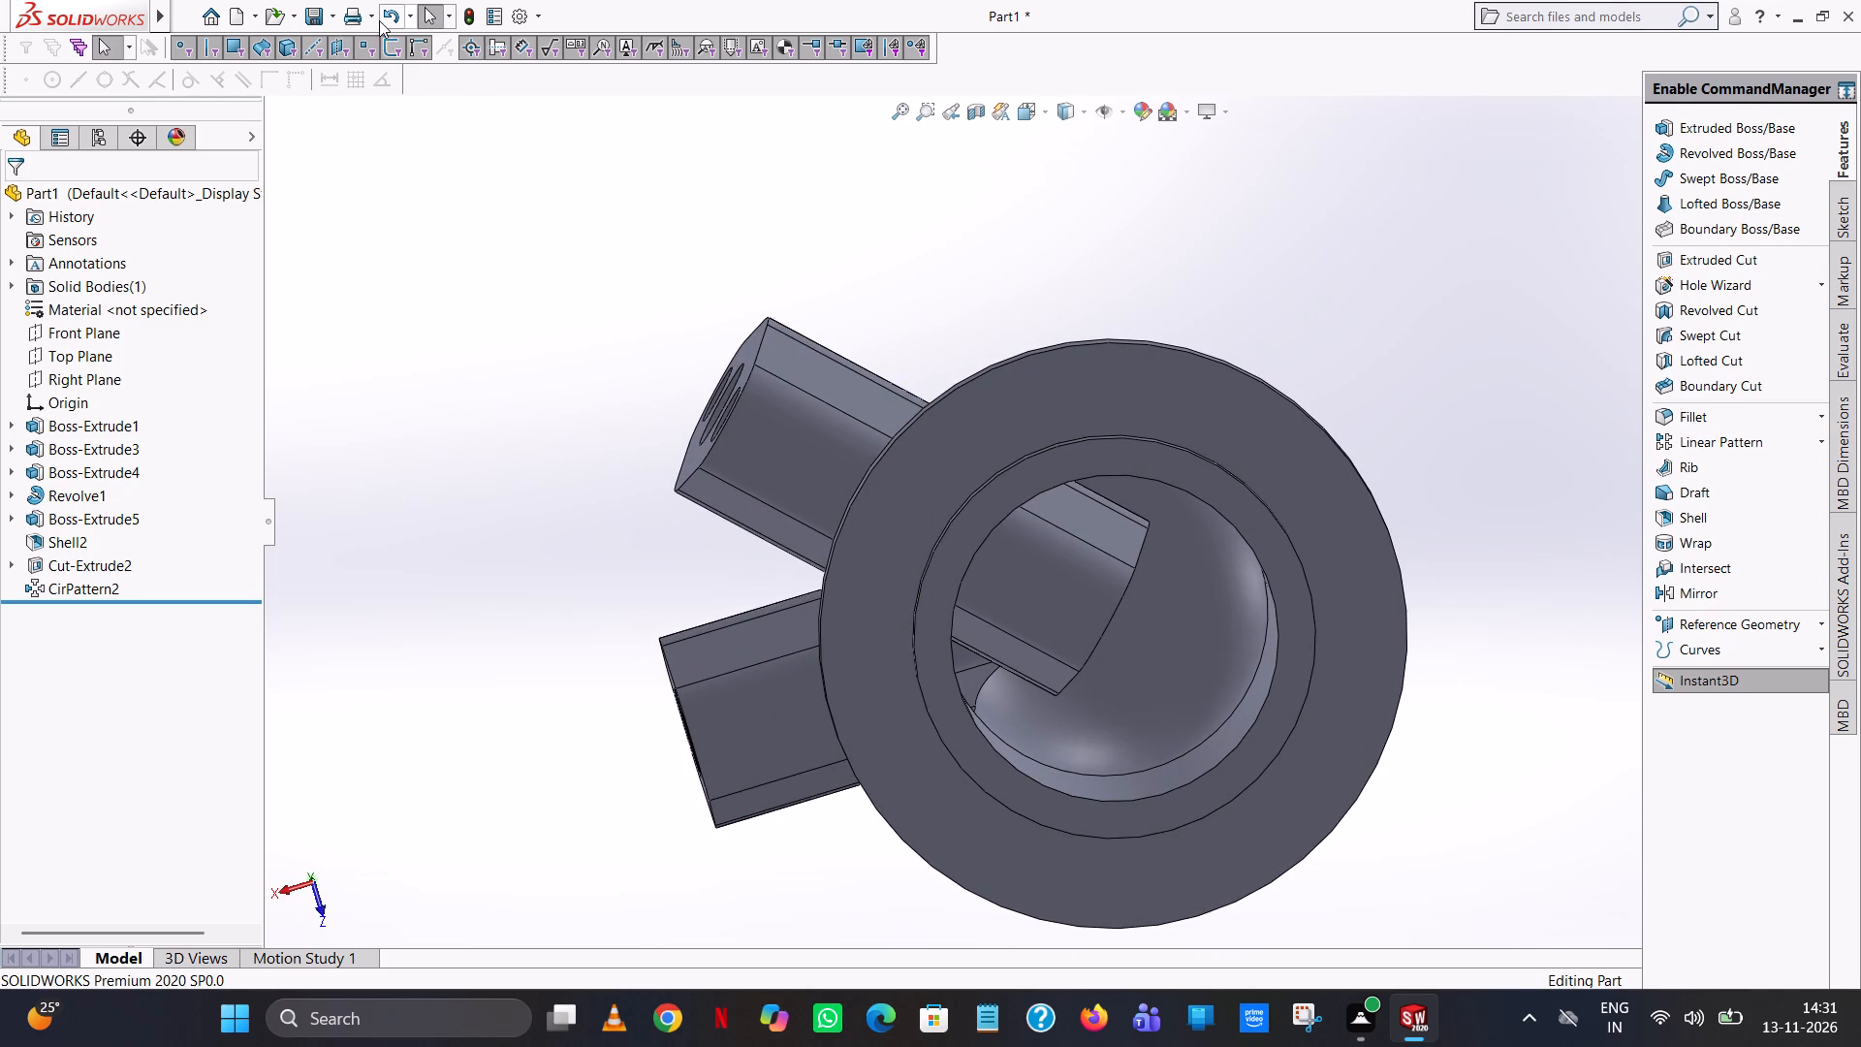
Undo the circular pattern of the flange arm and its three-hole cut.
left_click(386, 14)
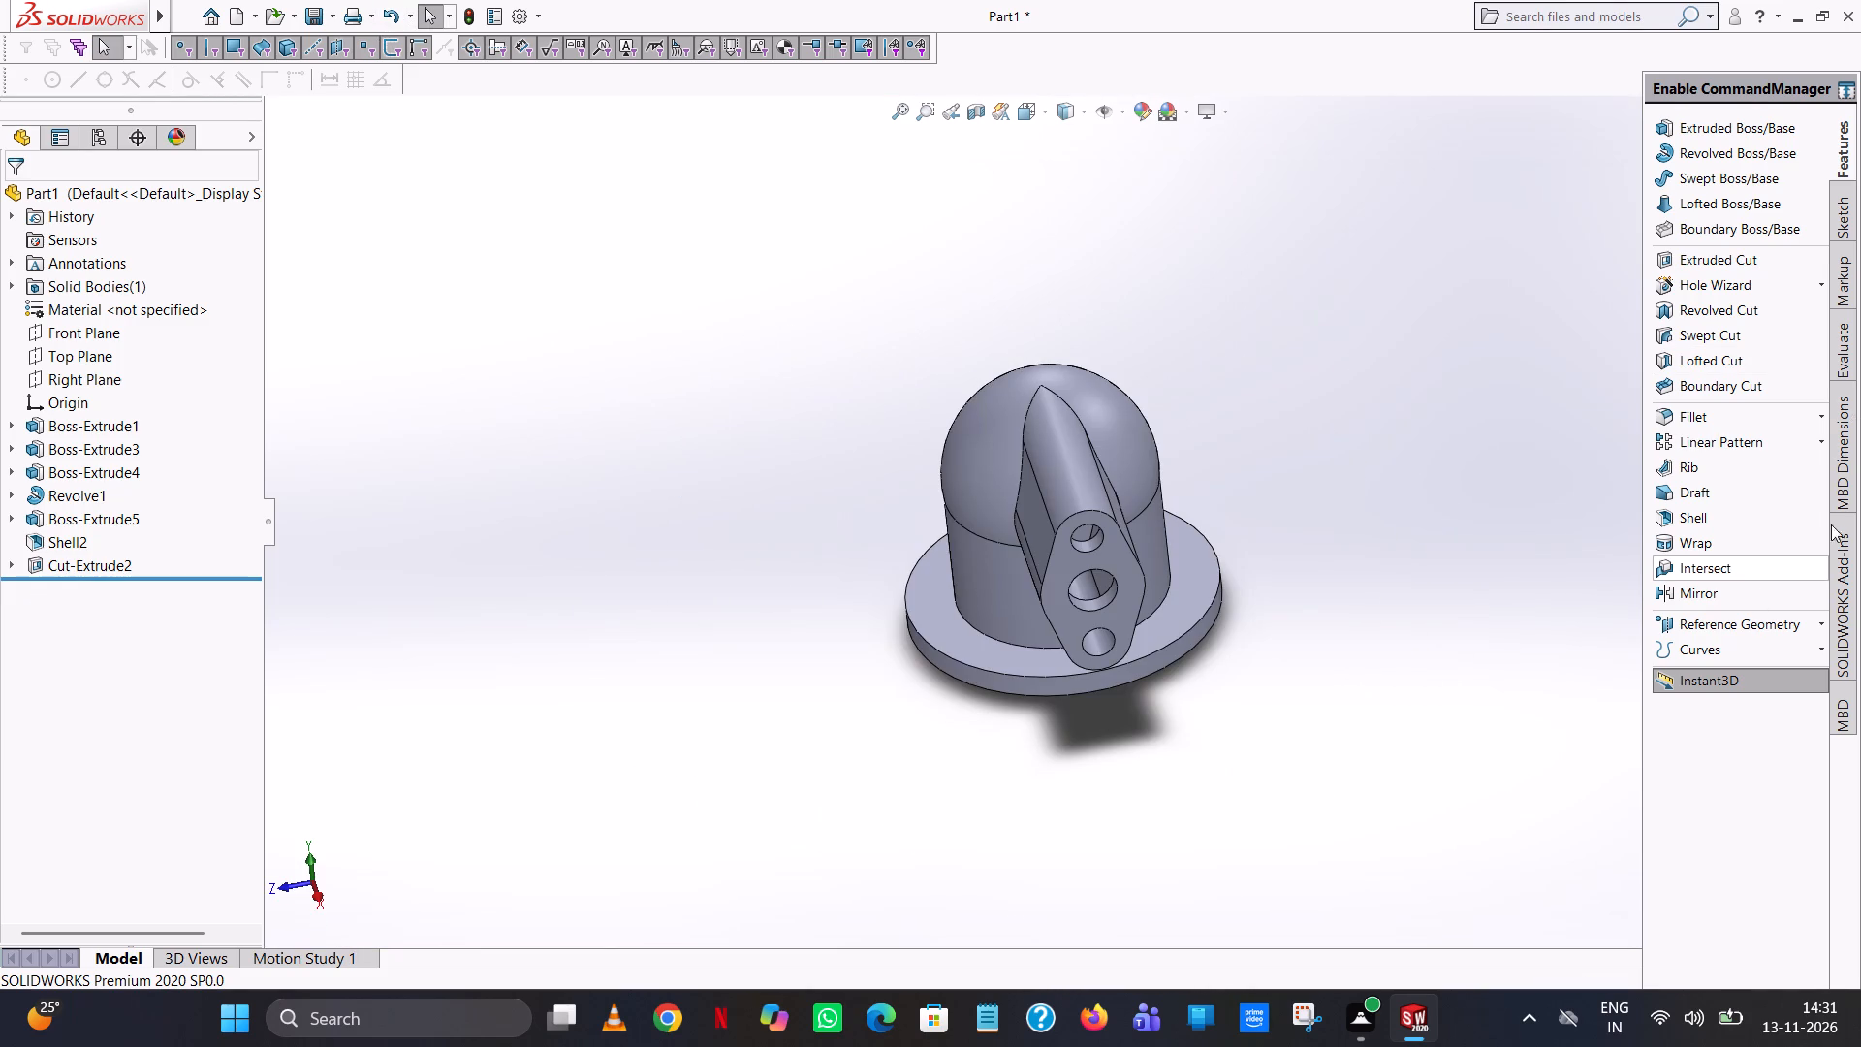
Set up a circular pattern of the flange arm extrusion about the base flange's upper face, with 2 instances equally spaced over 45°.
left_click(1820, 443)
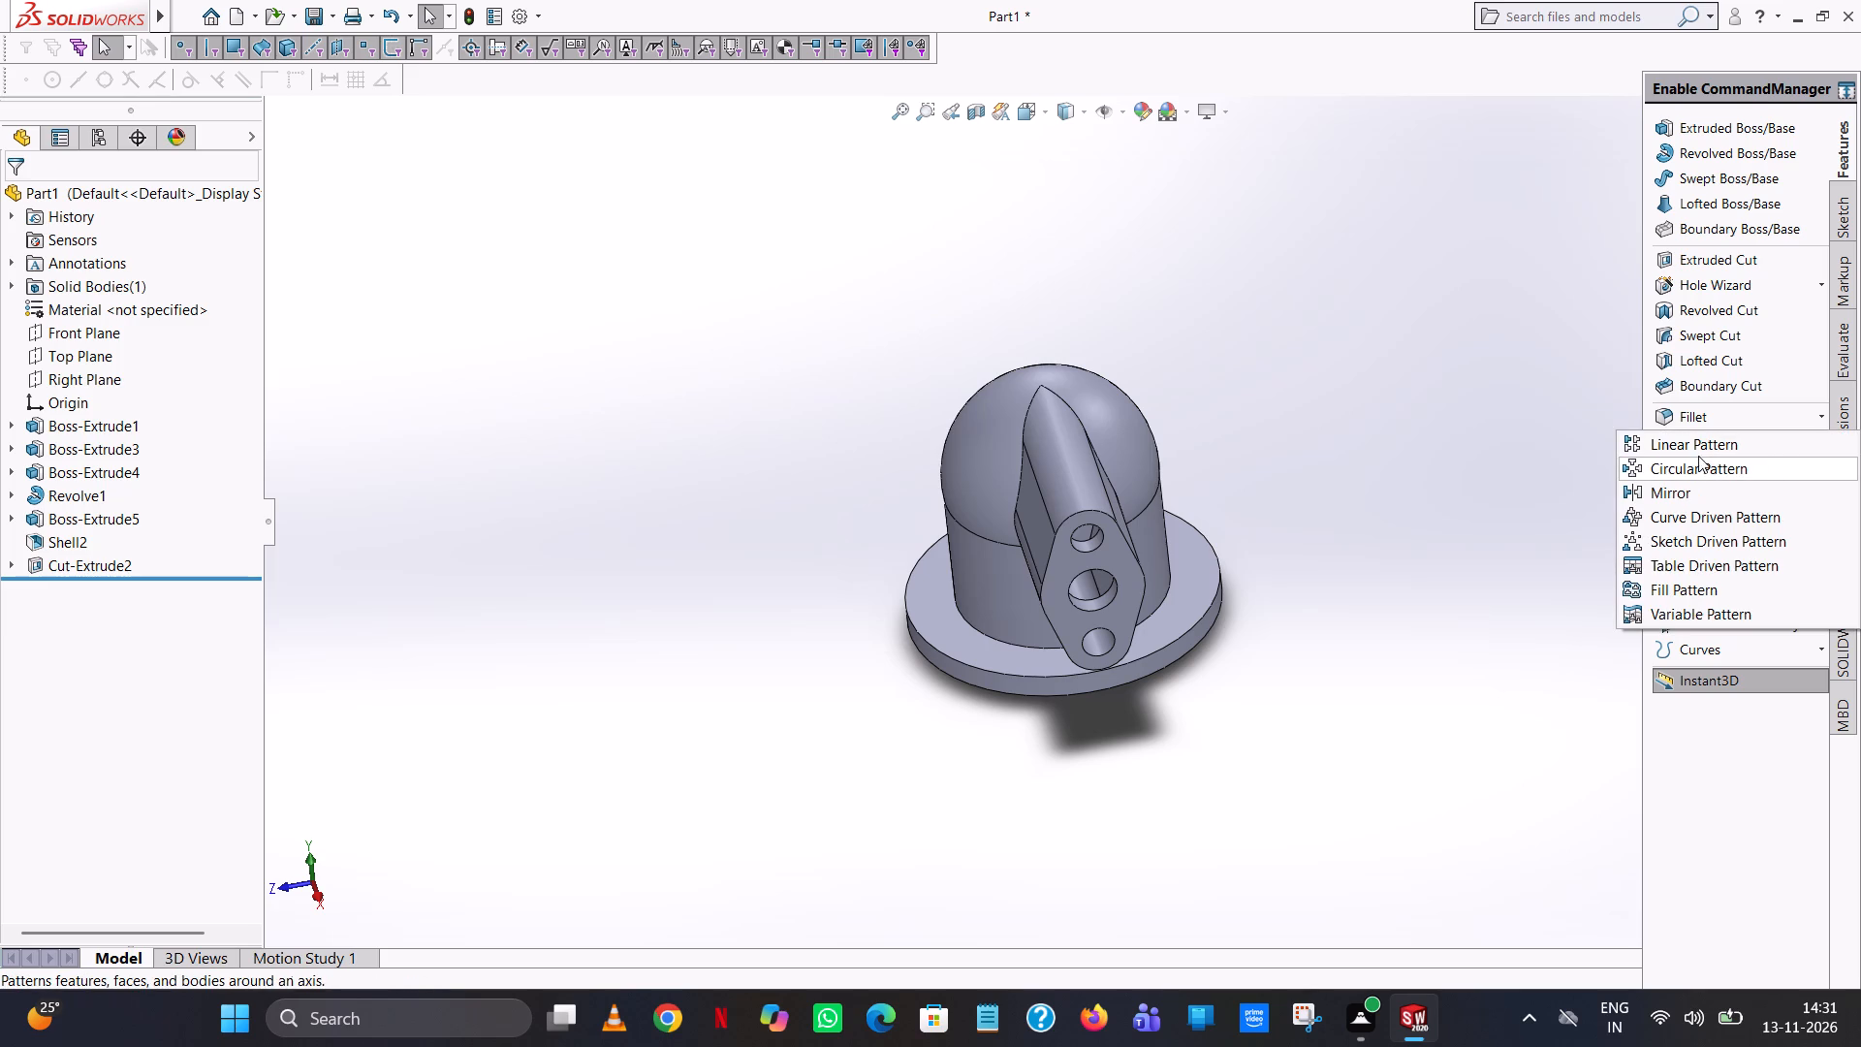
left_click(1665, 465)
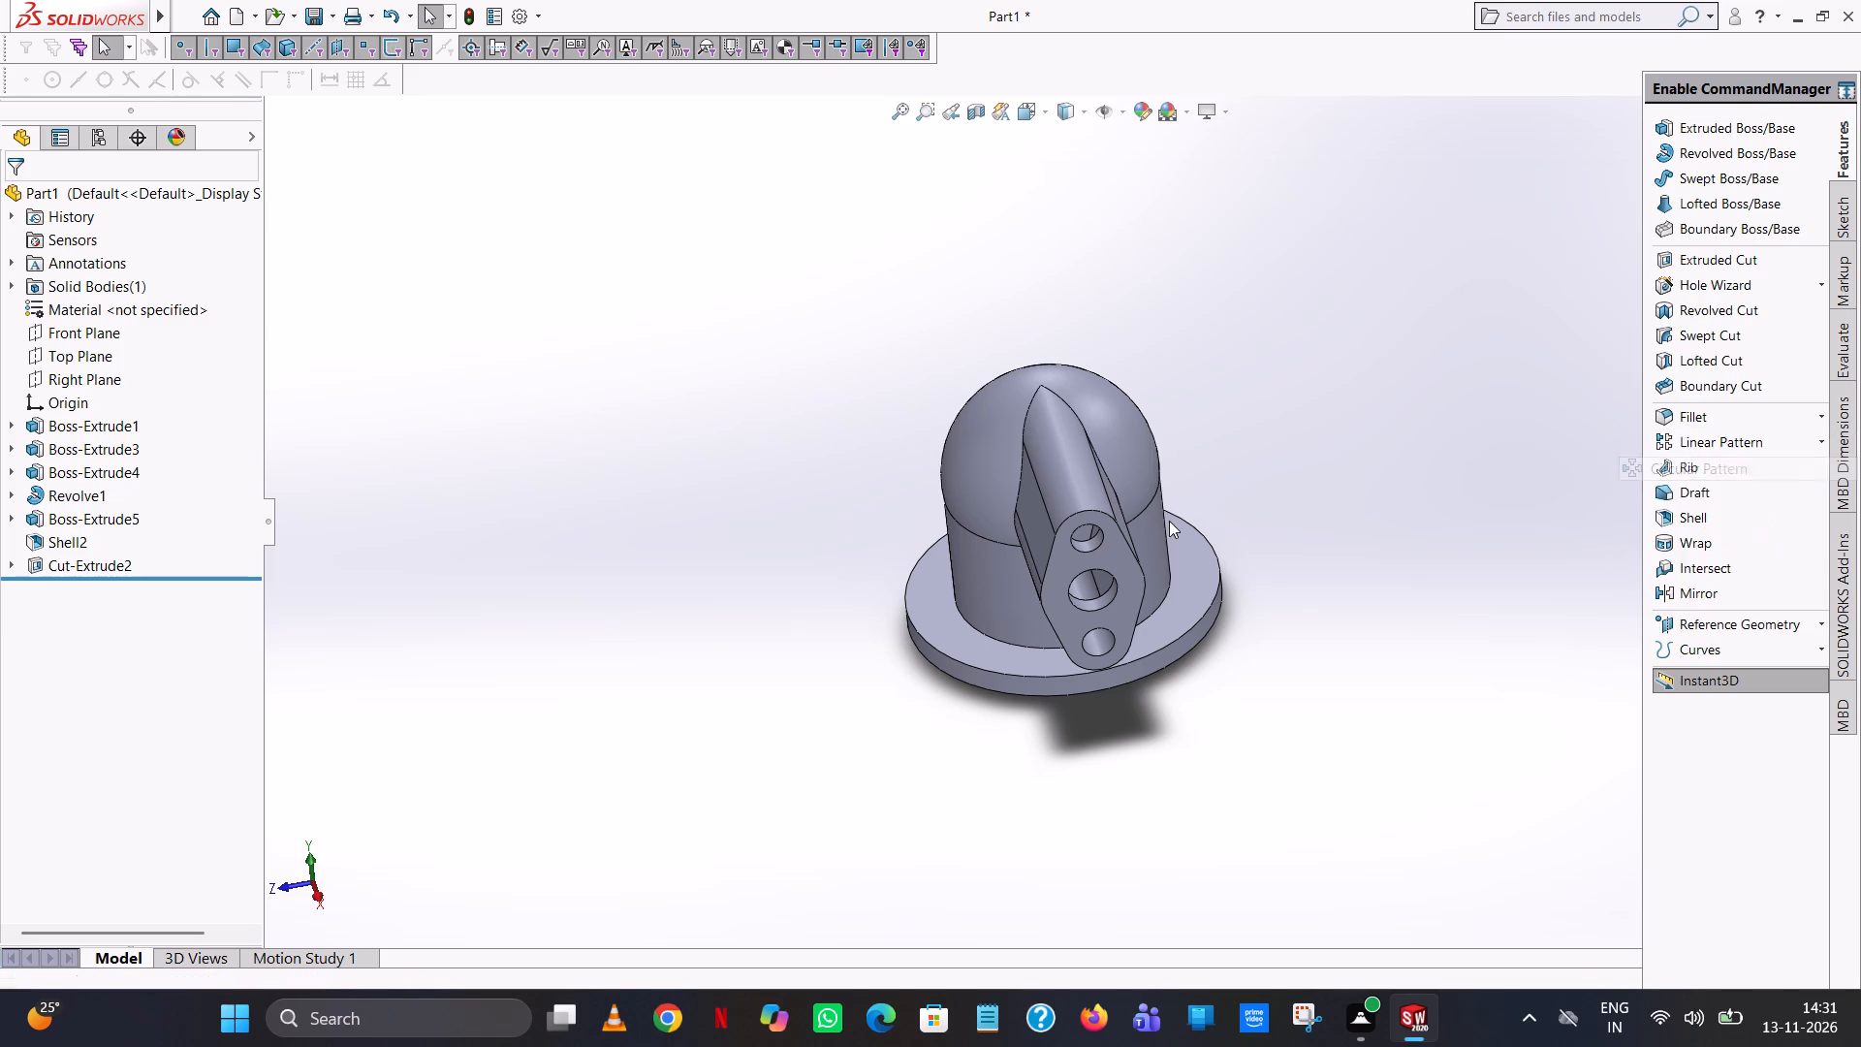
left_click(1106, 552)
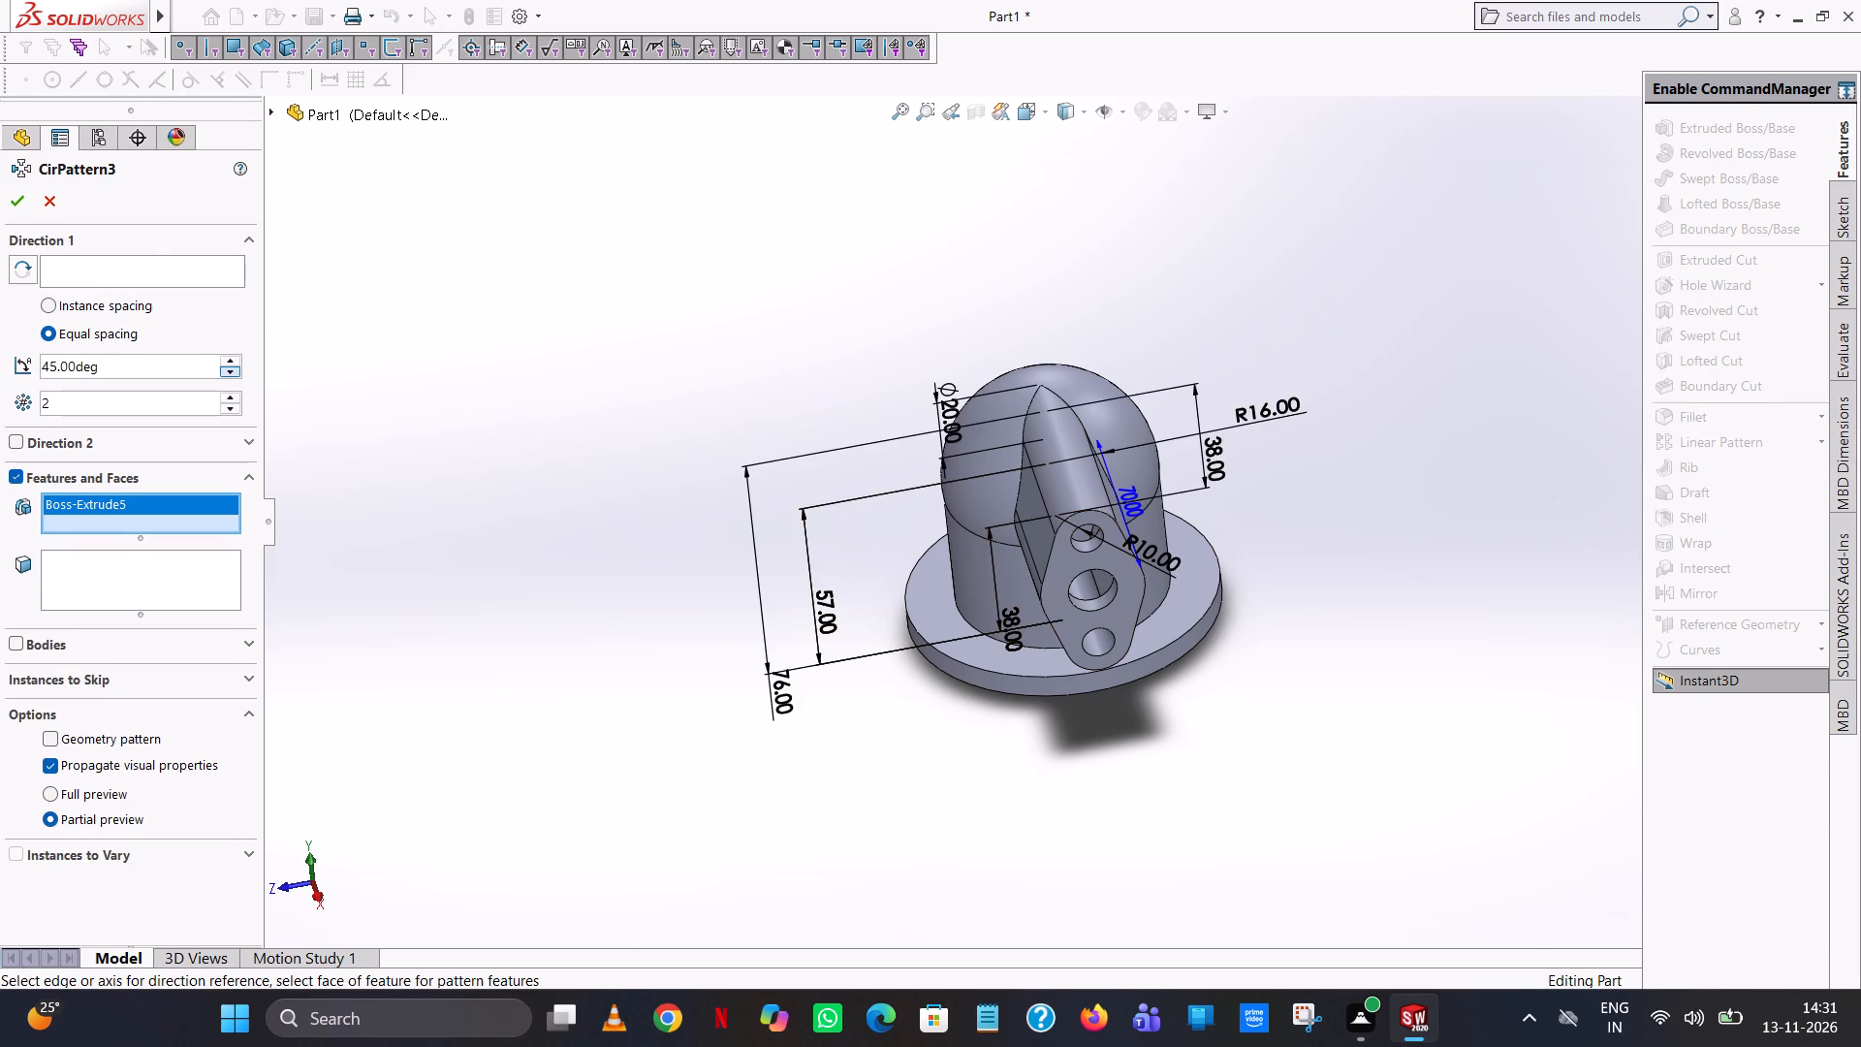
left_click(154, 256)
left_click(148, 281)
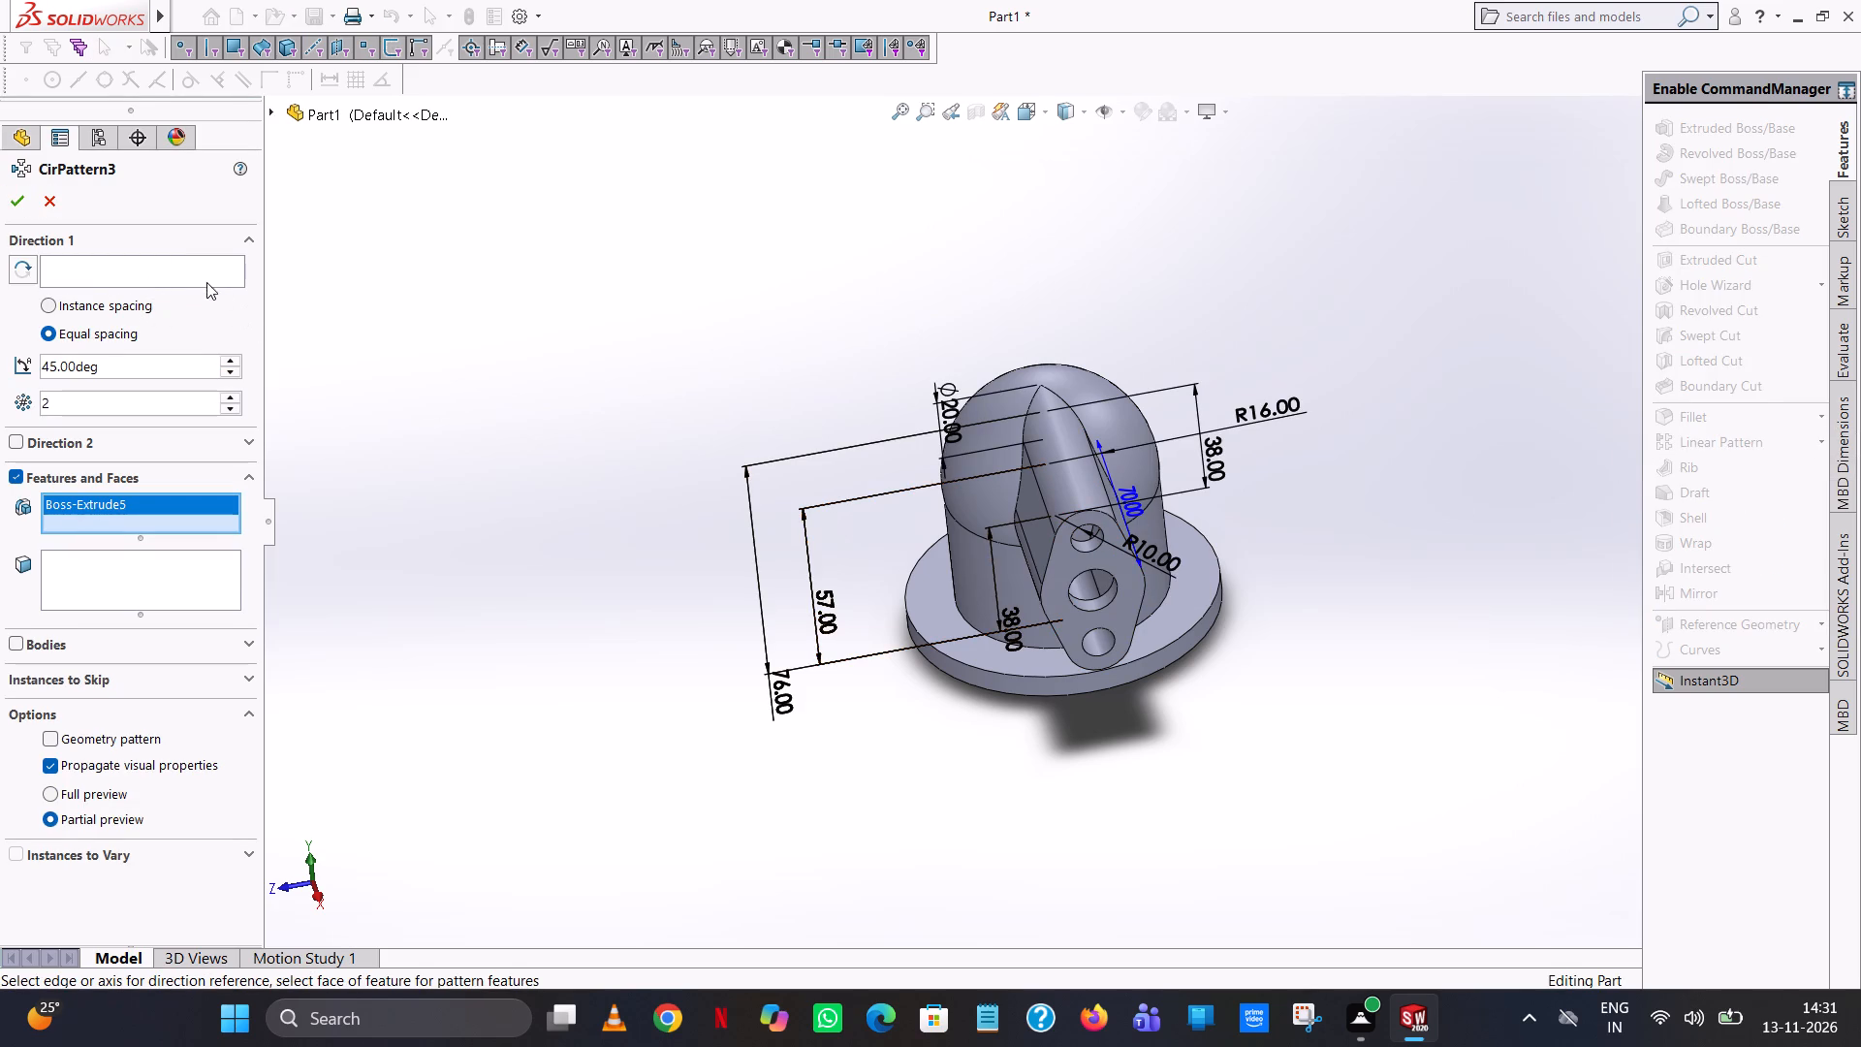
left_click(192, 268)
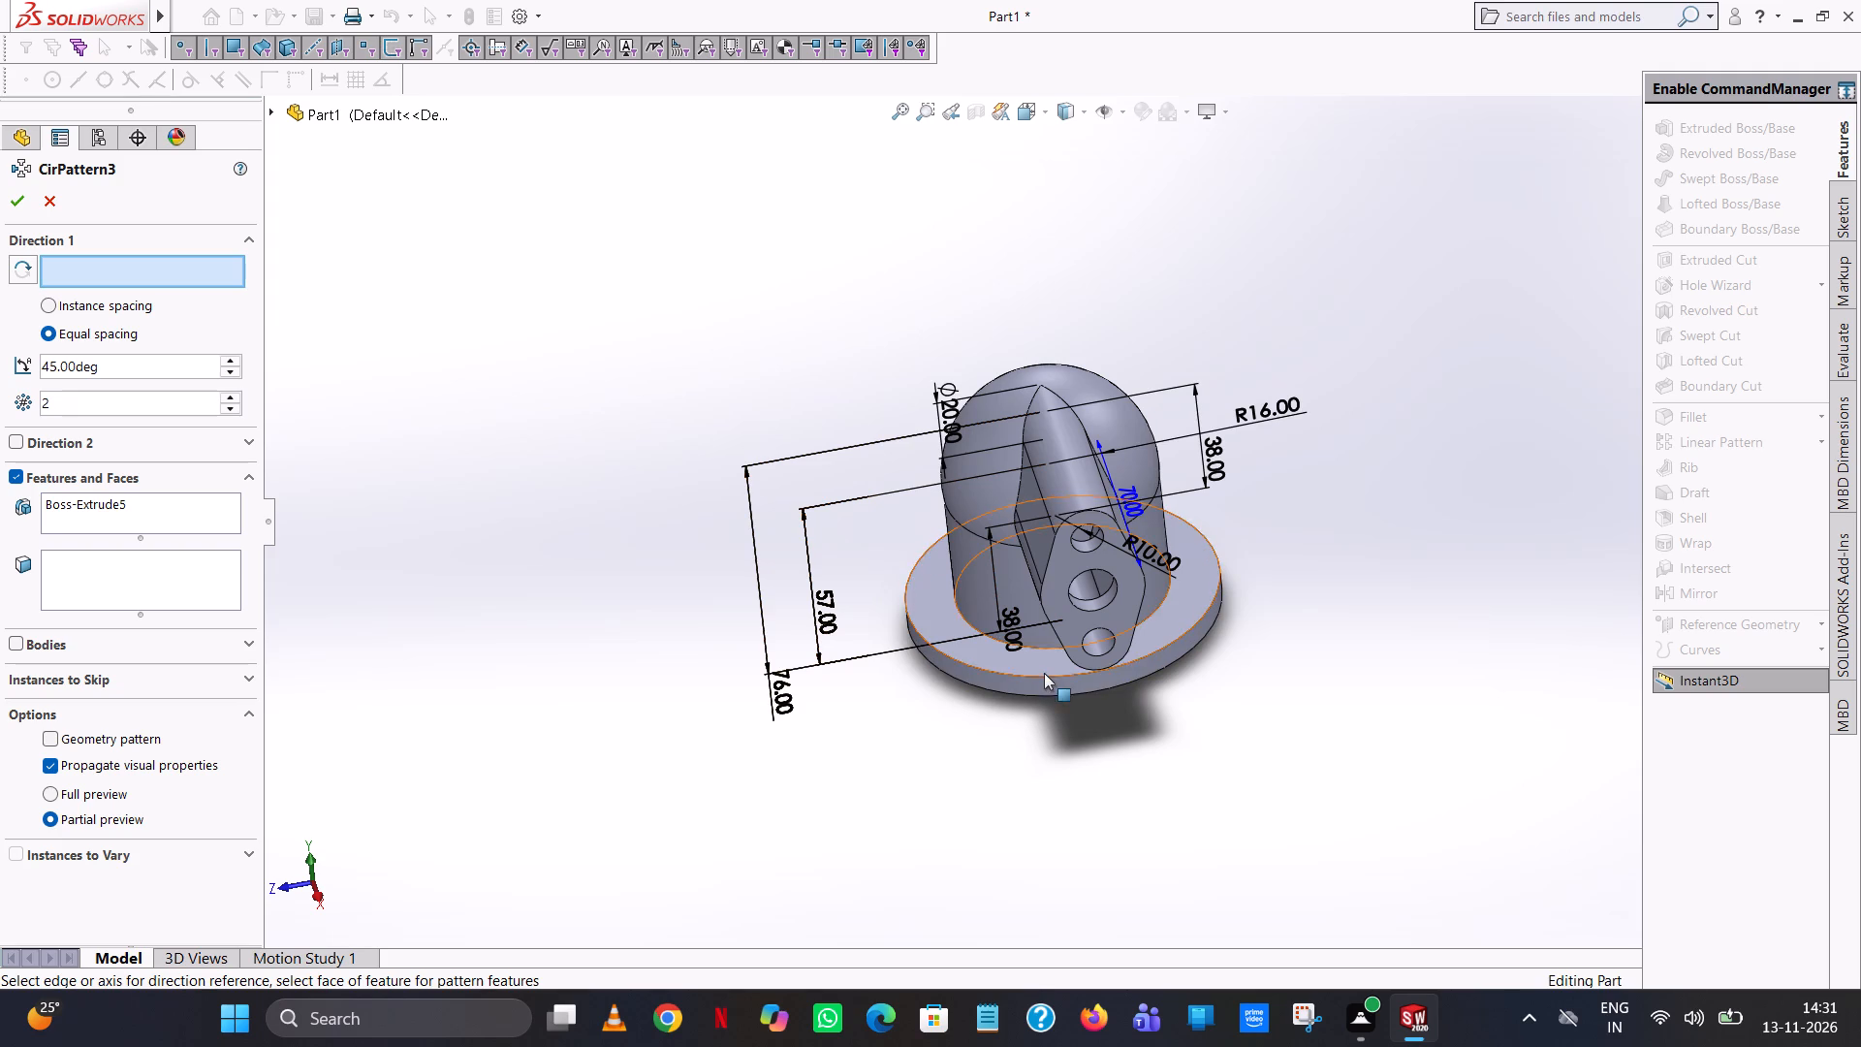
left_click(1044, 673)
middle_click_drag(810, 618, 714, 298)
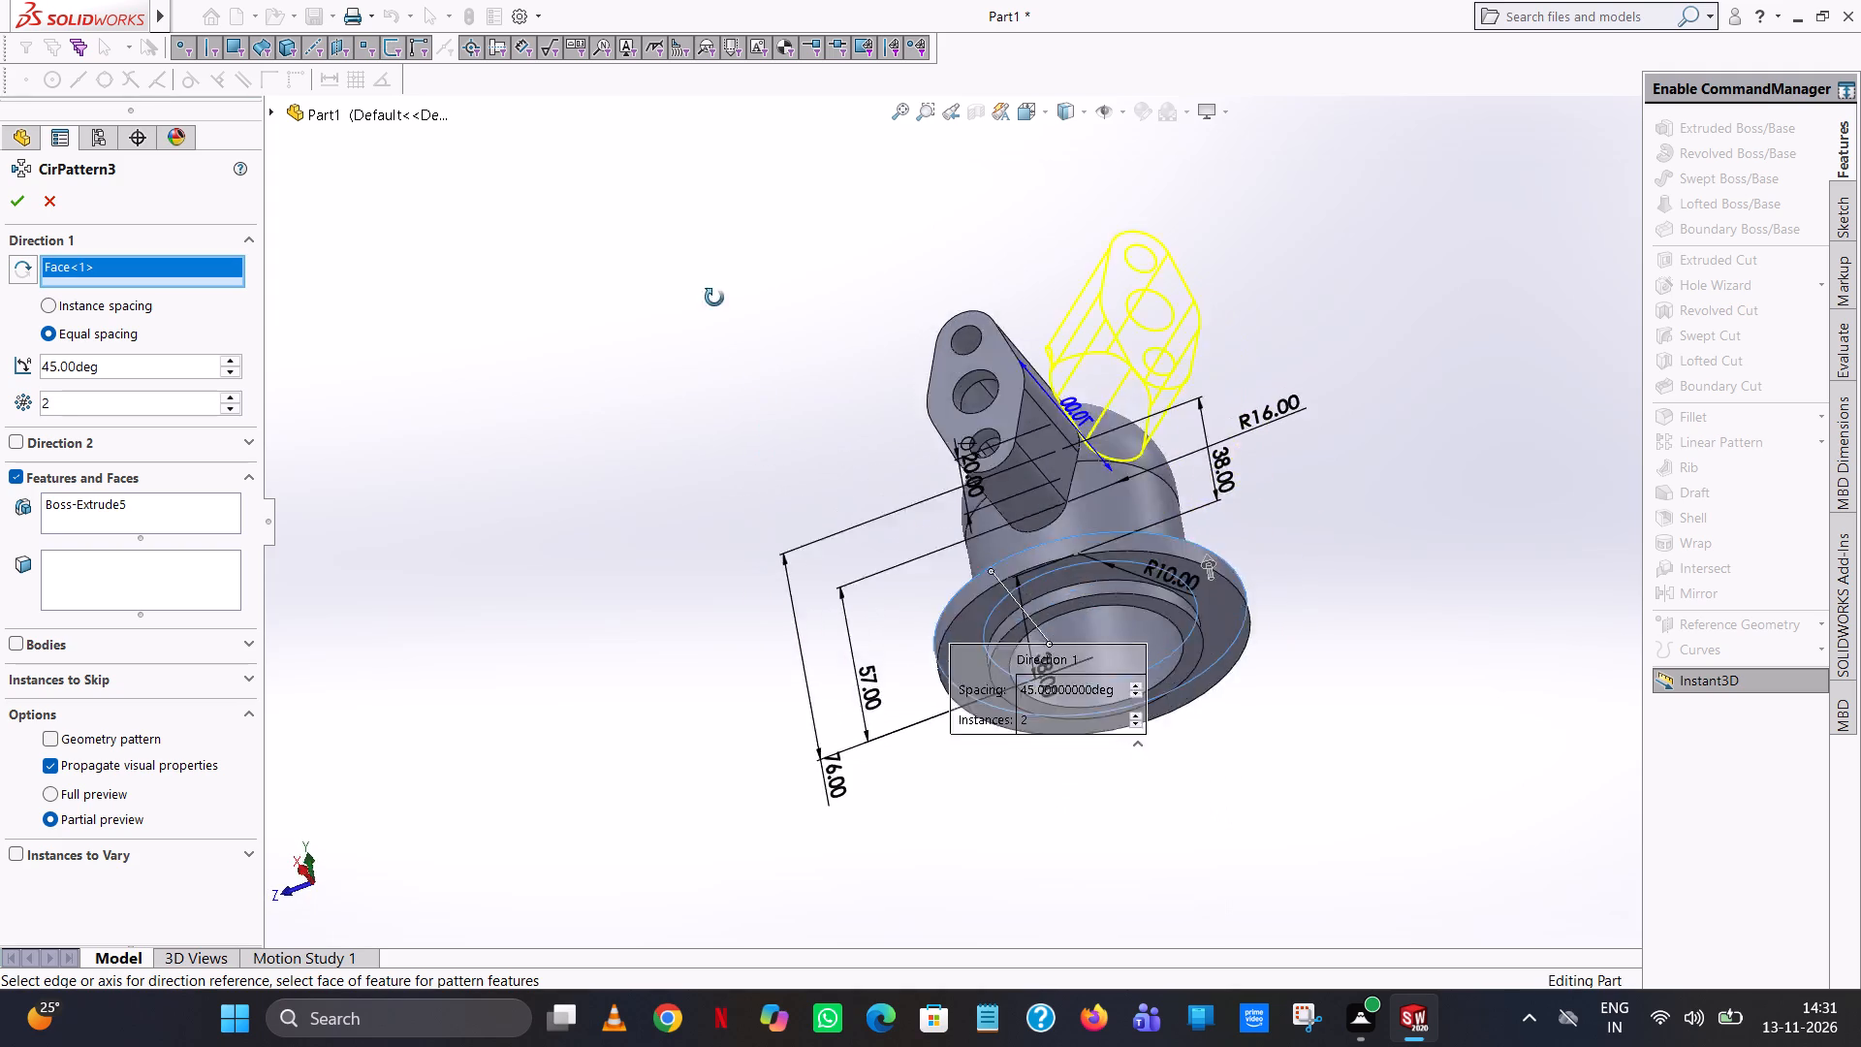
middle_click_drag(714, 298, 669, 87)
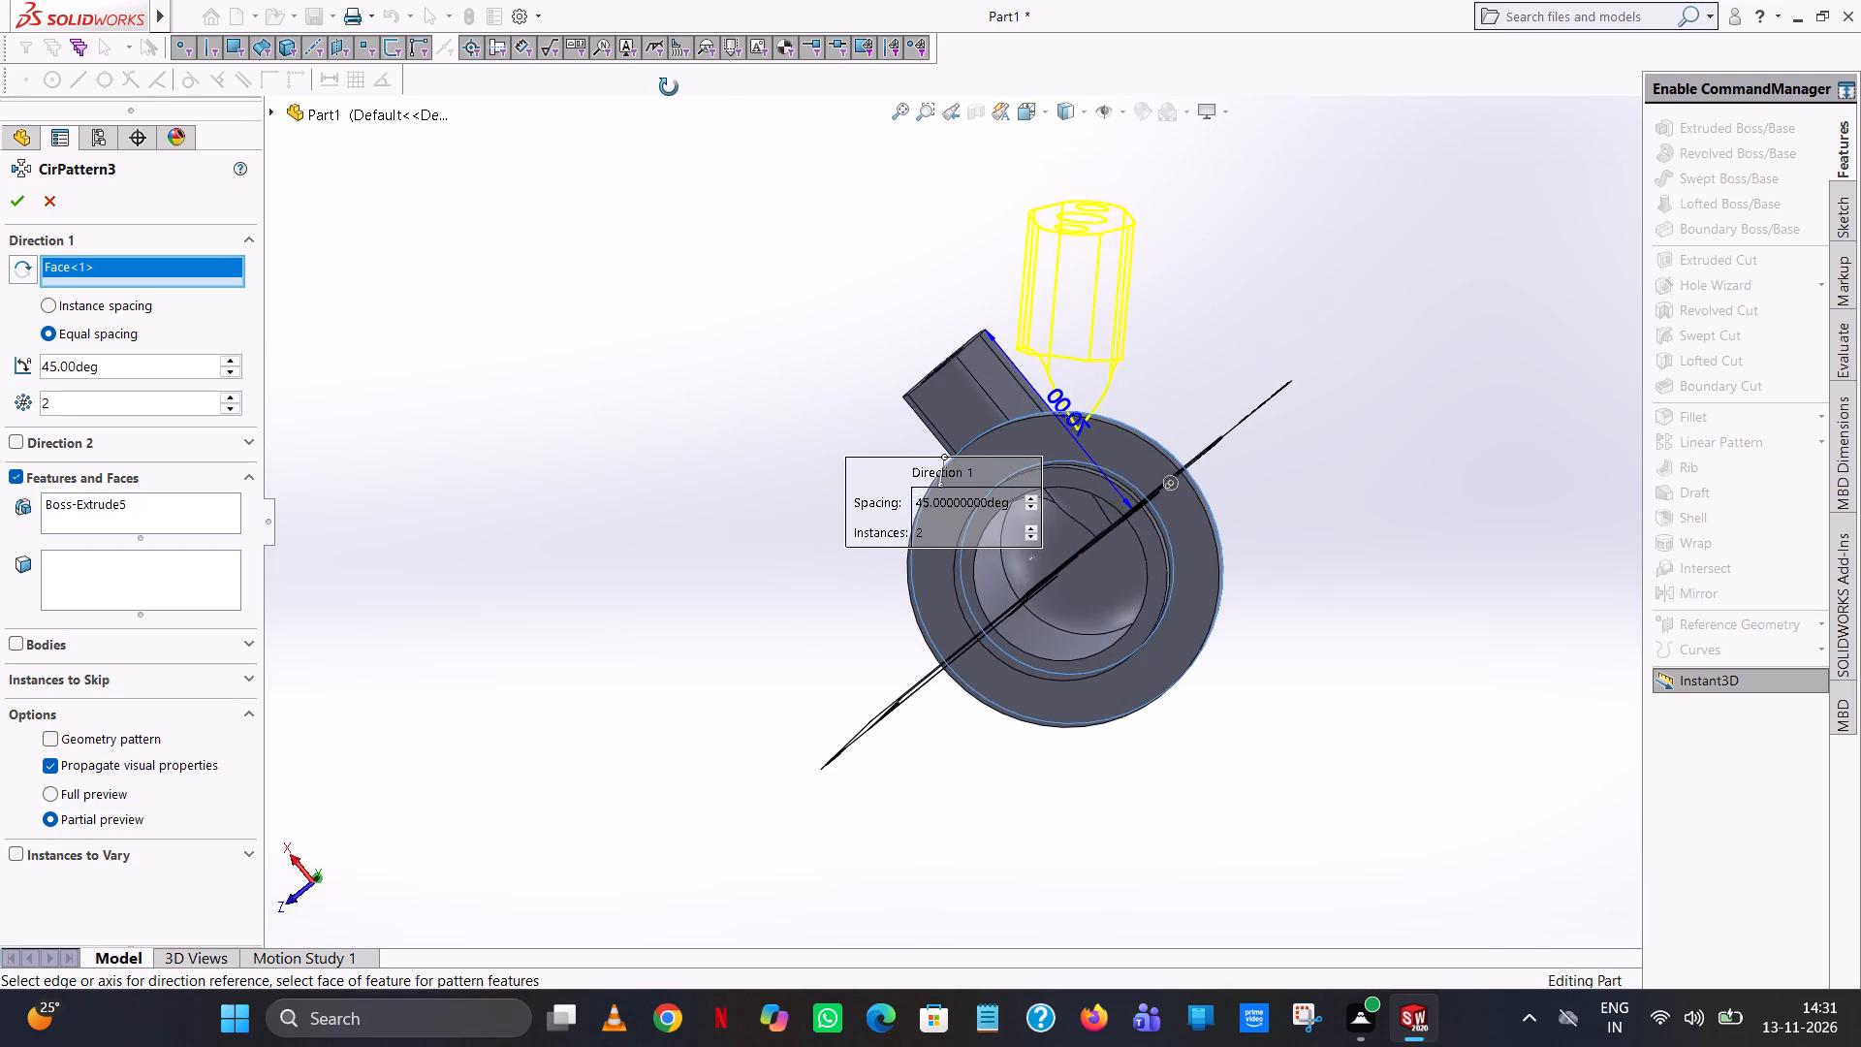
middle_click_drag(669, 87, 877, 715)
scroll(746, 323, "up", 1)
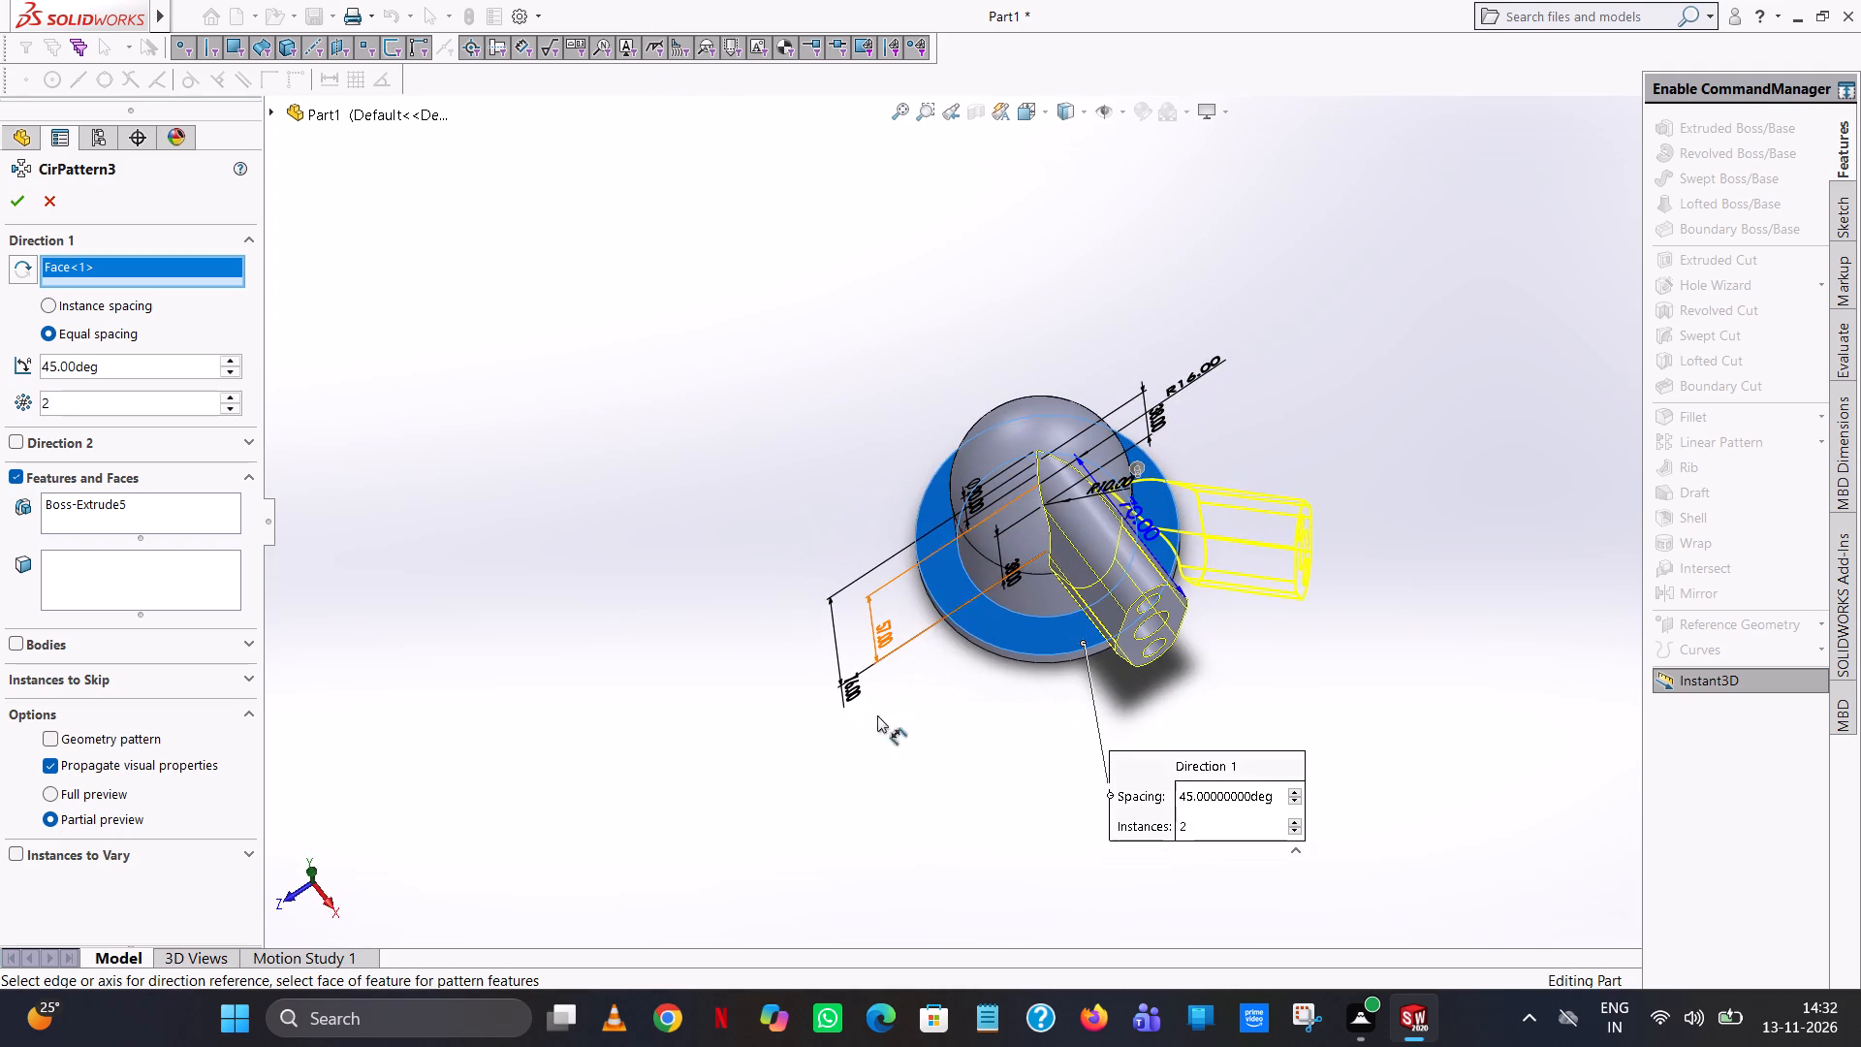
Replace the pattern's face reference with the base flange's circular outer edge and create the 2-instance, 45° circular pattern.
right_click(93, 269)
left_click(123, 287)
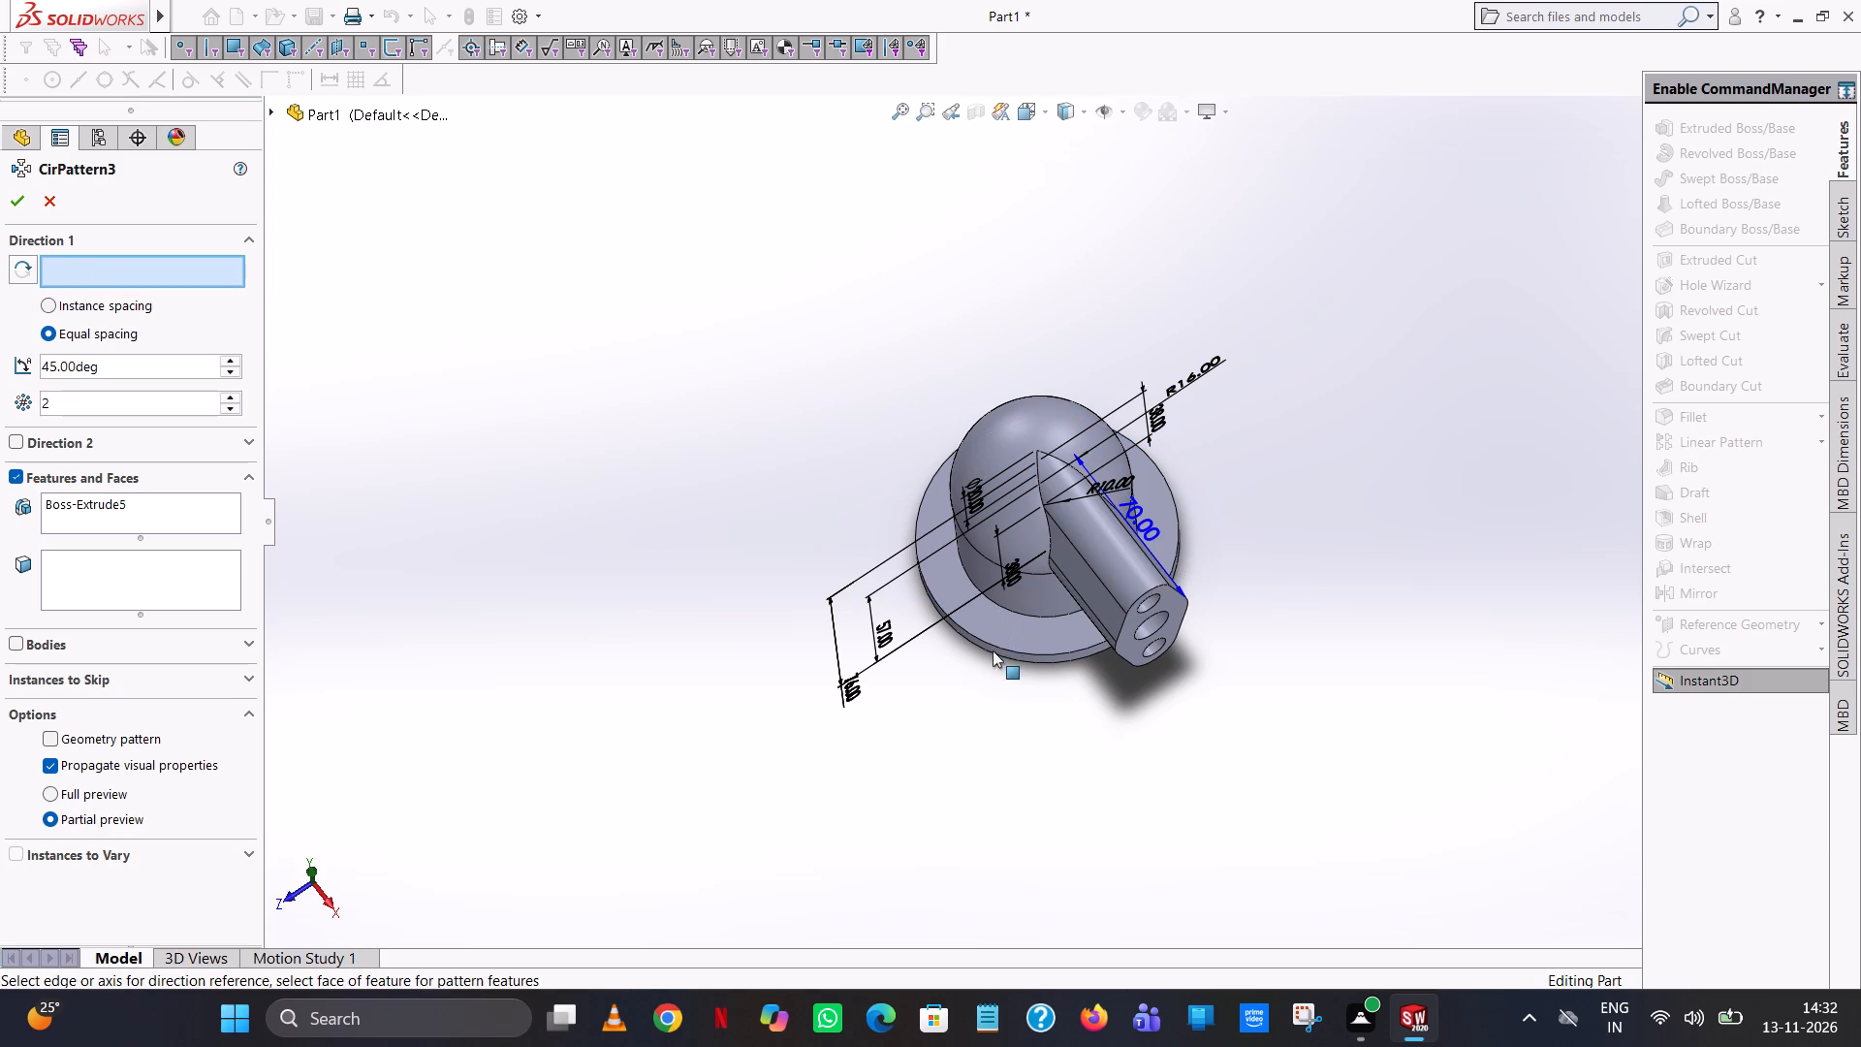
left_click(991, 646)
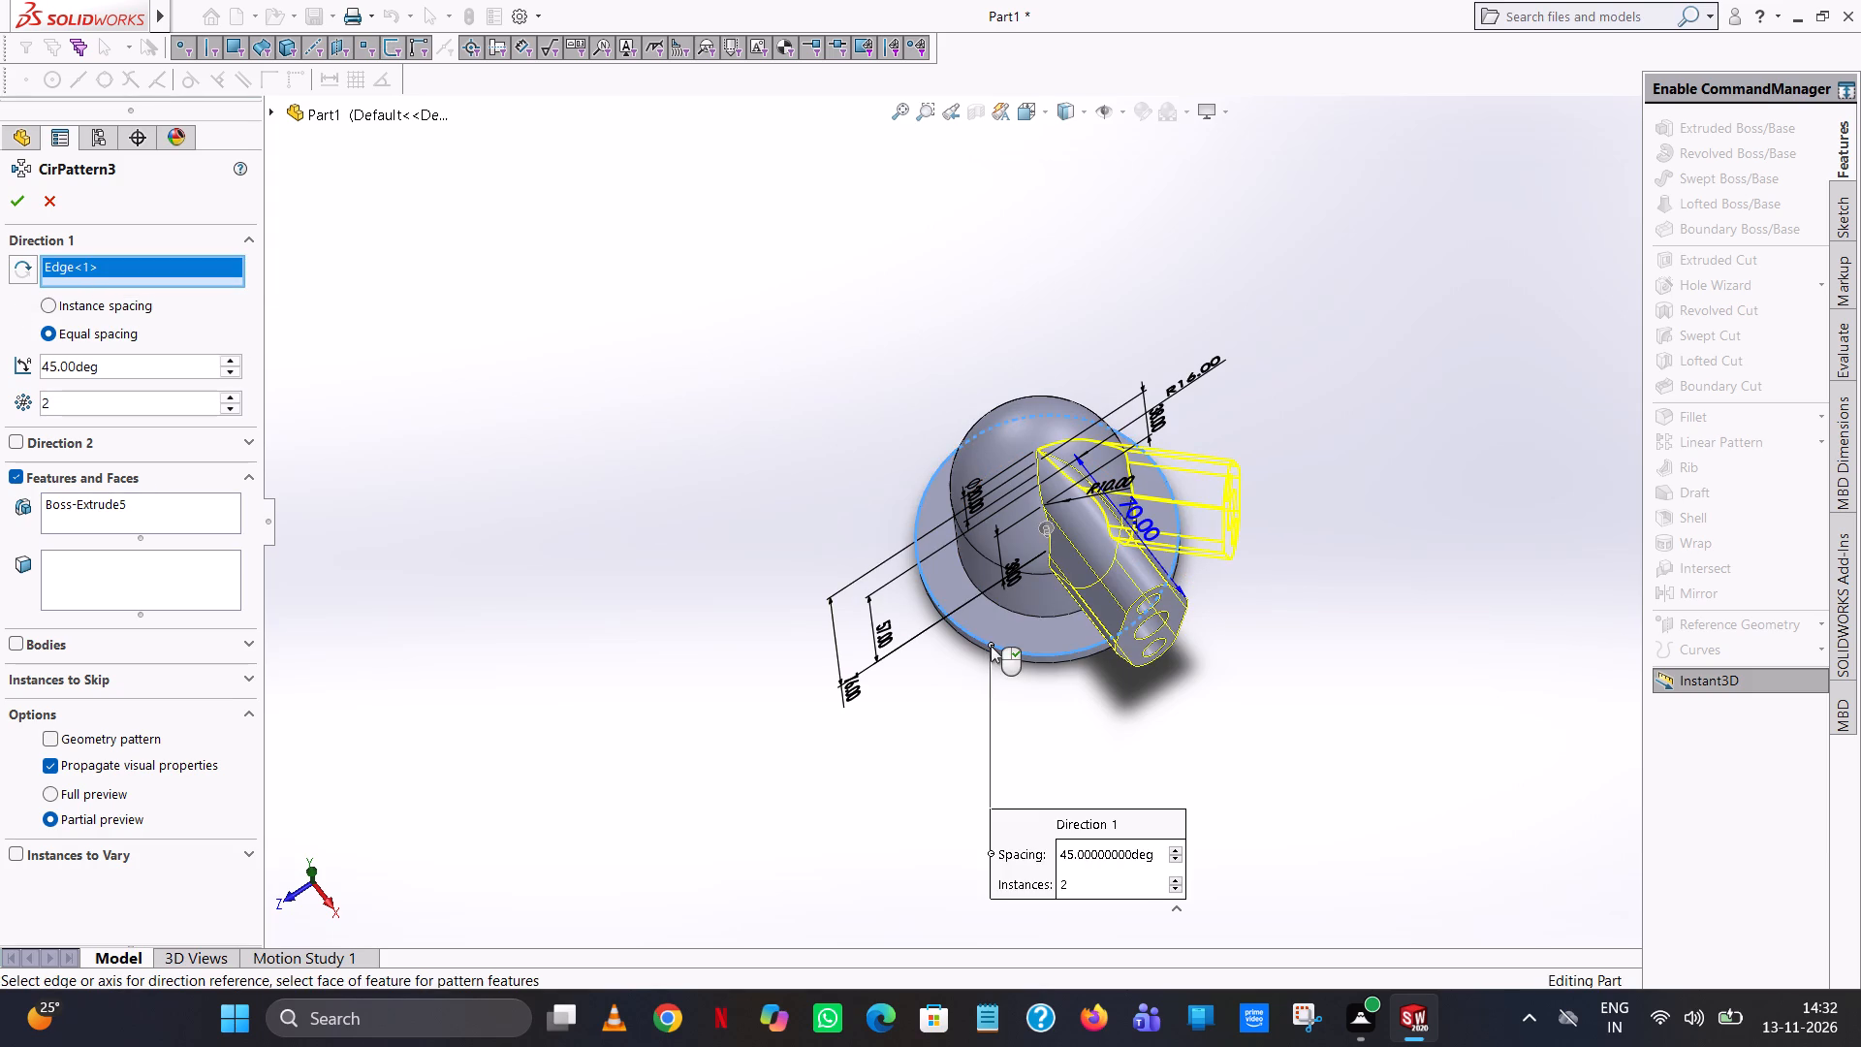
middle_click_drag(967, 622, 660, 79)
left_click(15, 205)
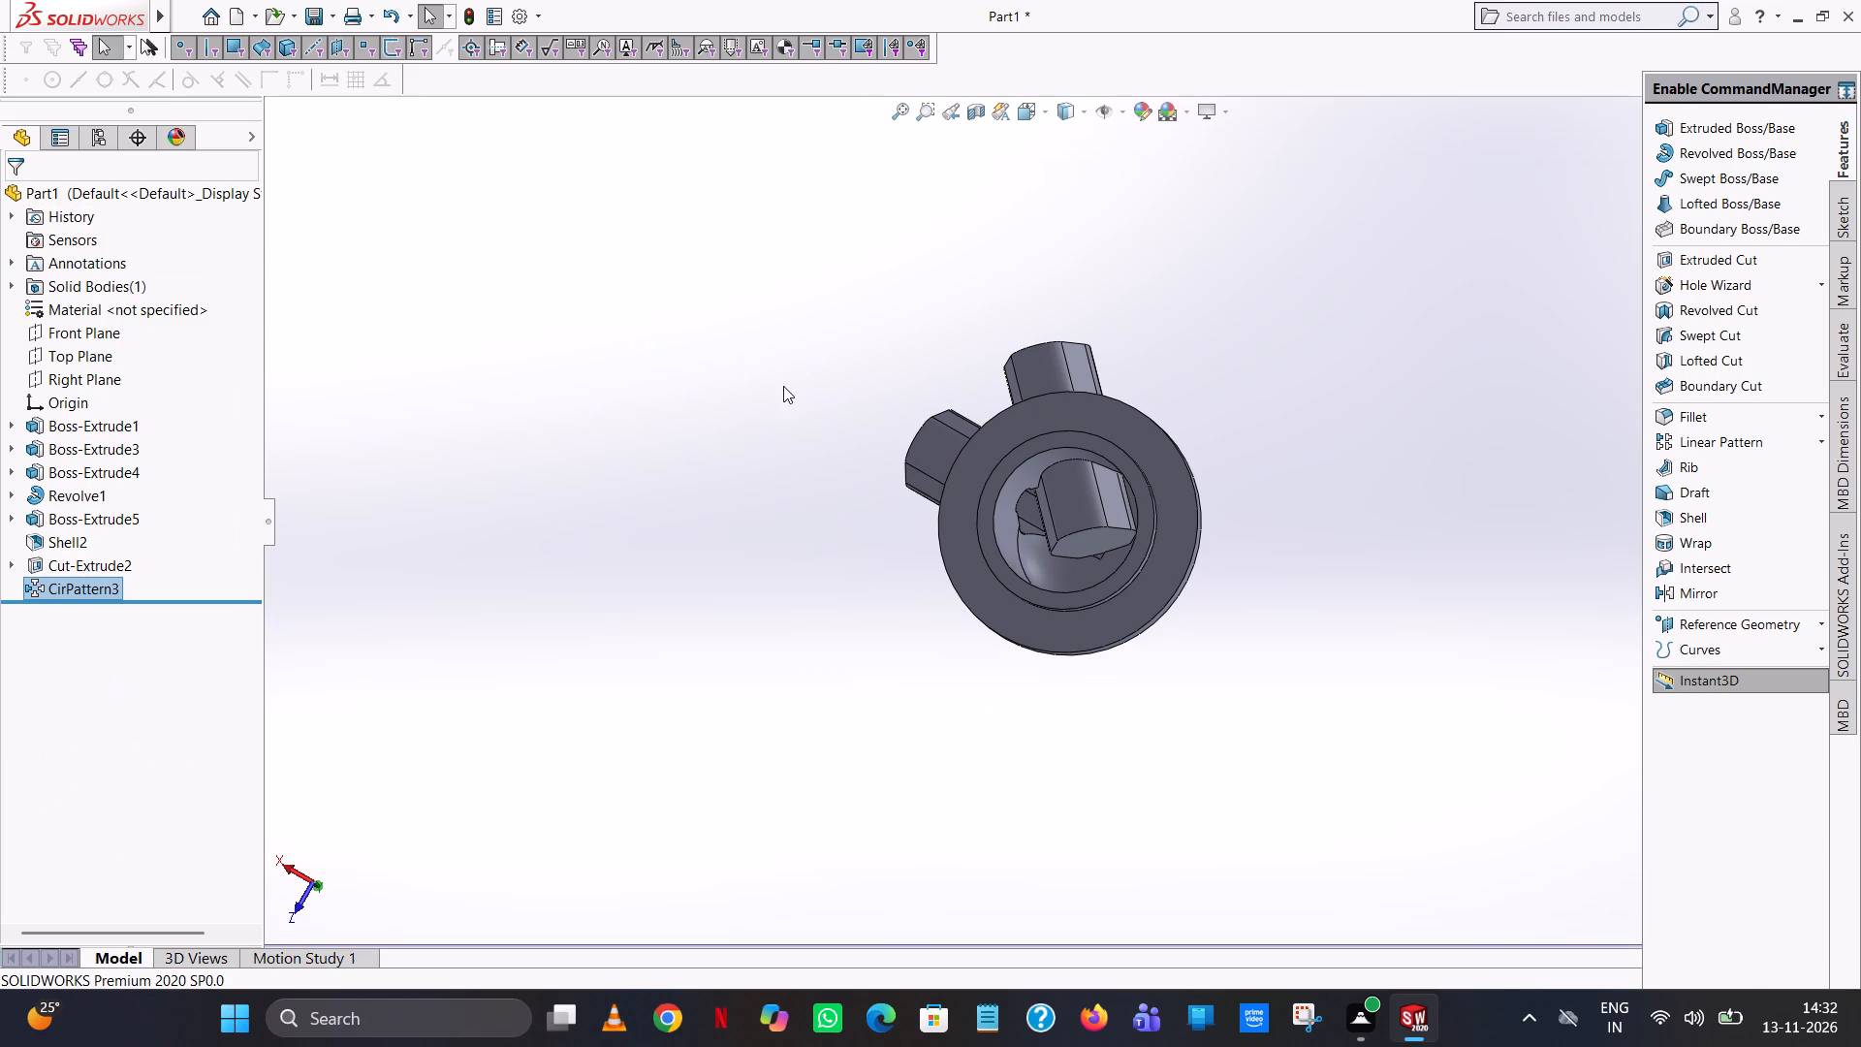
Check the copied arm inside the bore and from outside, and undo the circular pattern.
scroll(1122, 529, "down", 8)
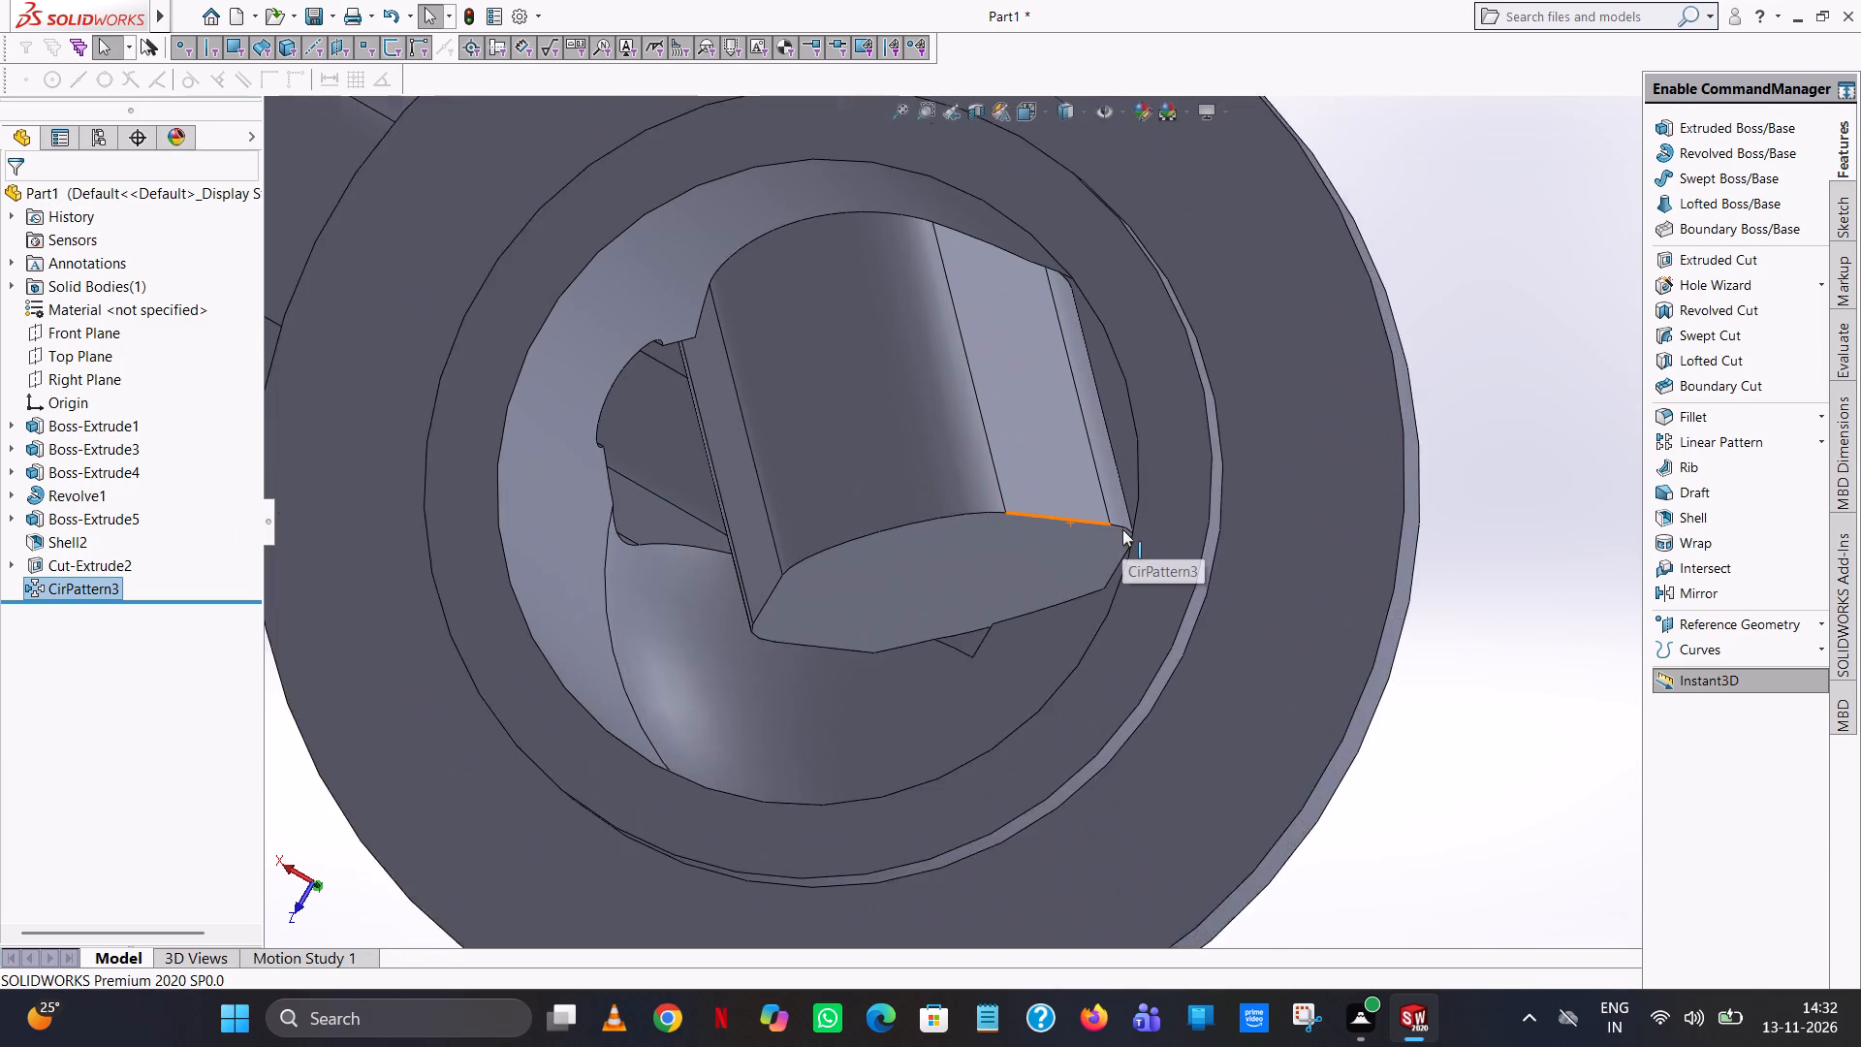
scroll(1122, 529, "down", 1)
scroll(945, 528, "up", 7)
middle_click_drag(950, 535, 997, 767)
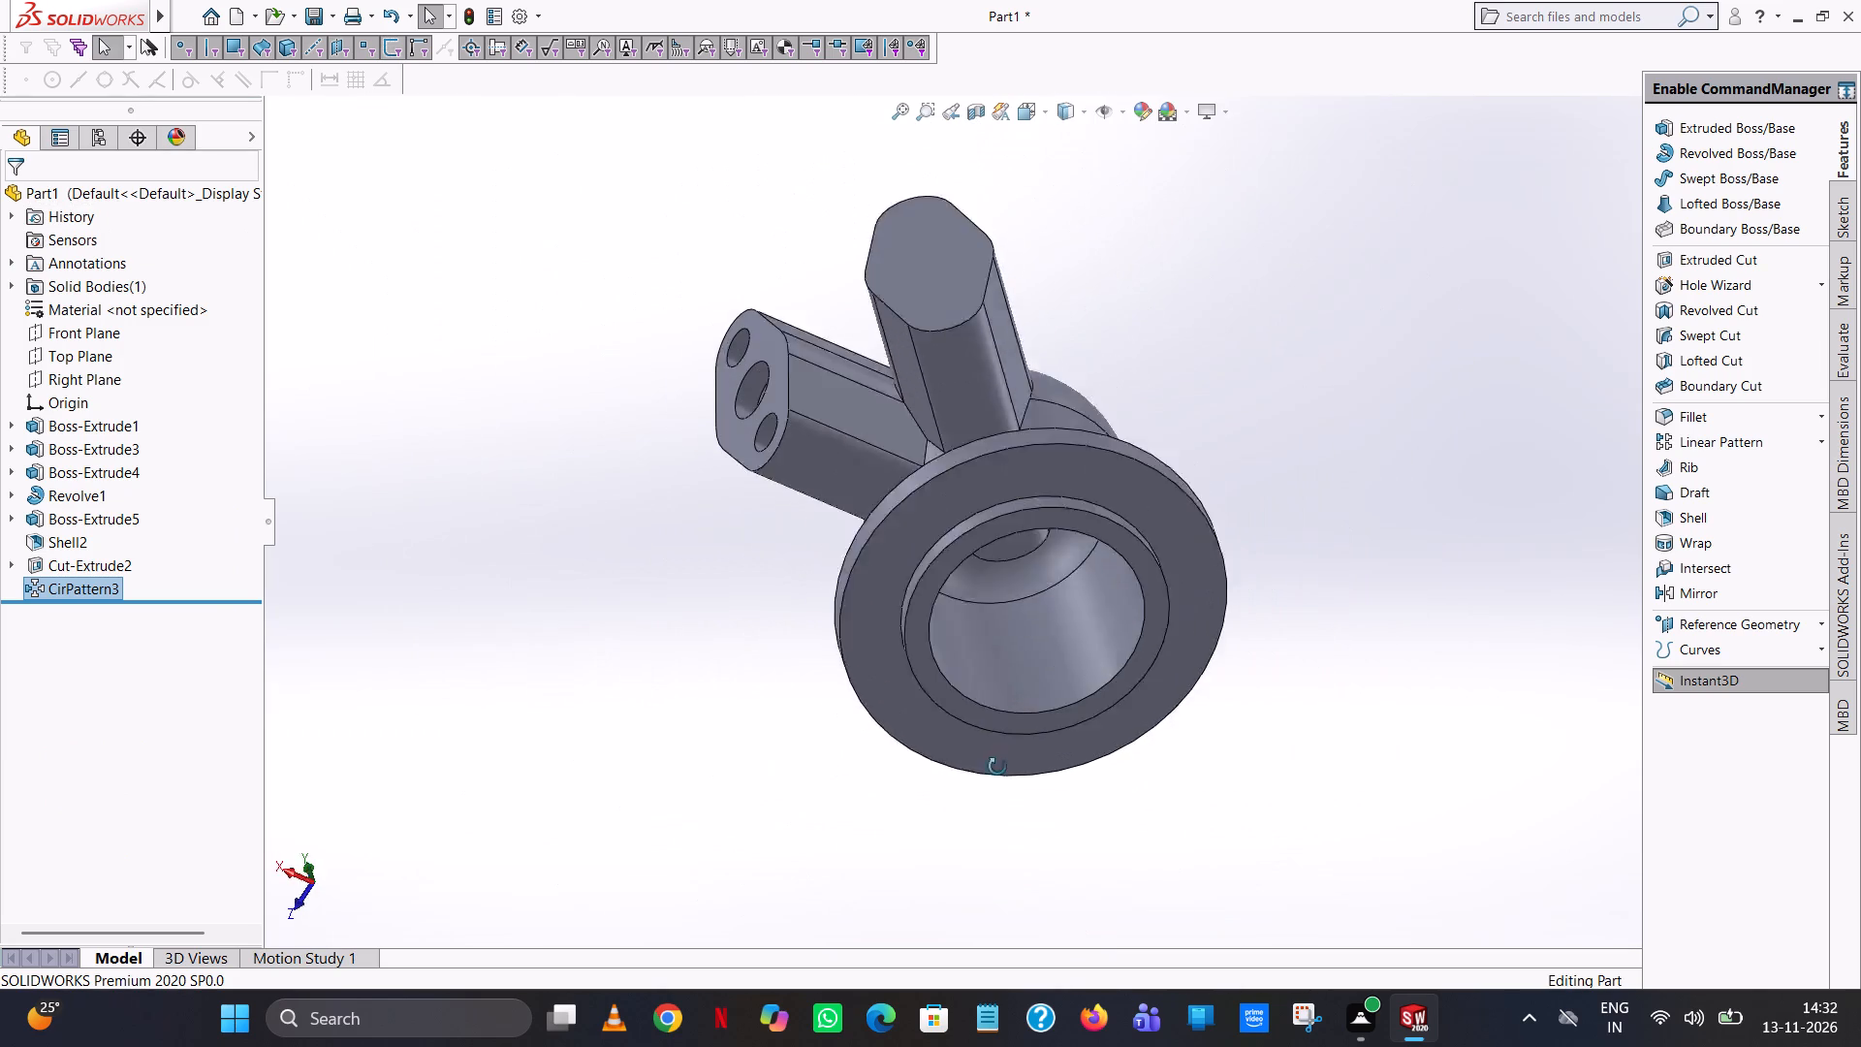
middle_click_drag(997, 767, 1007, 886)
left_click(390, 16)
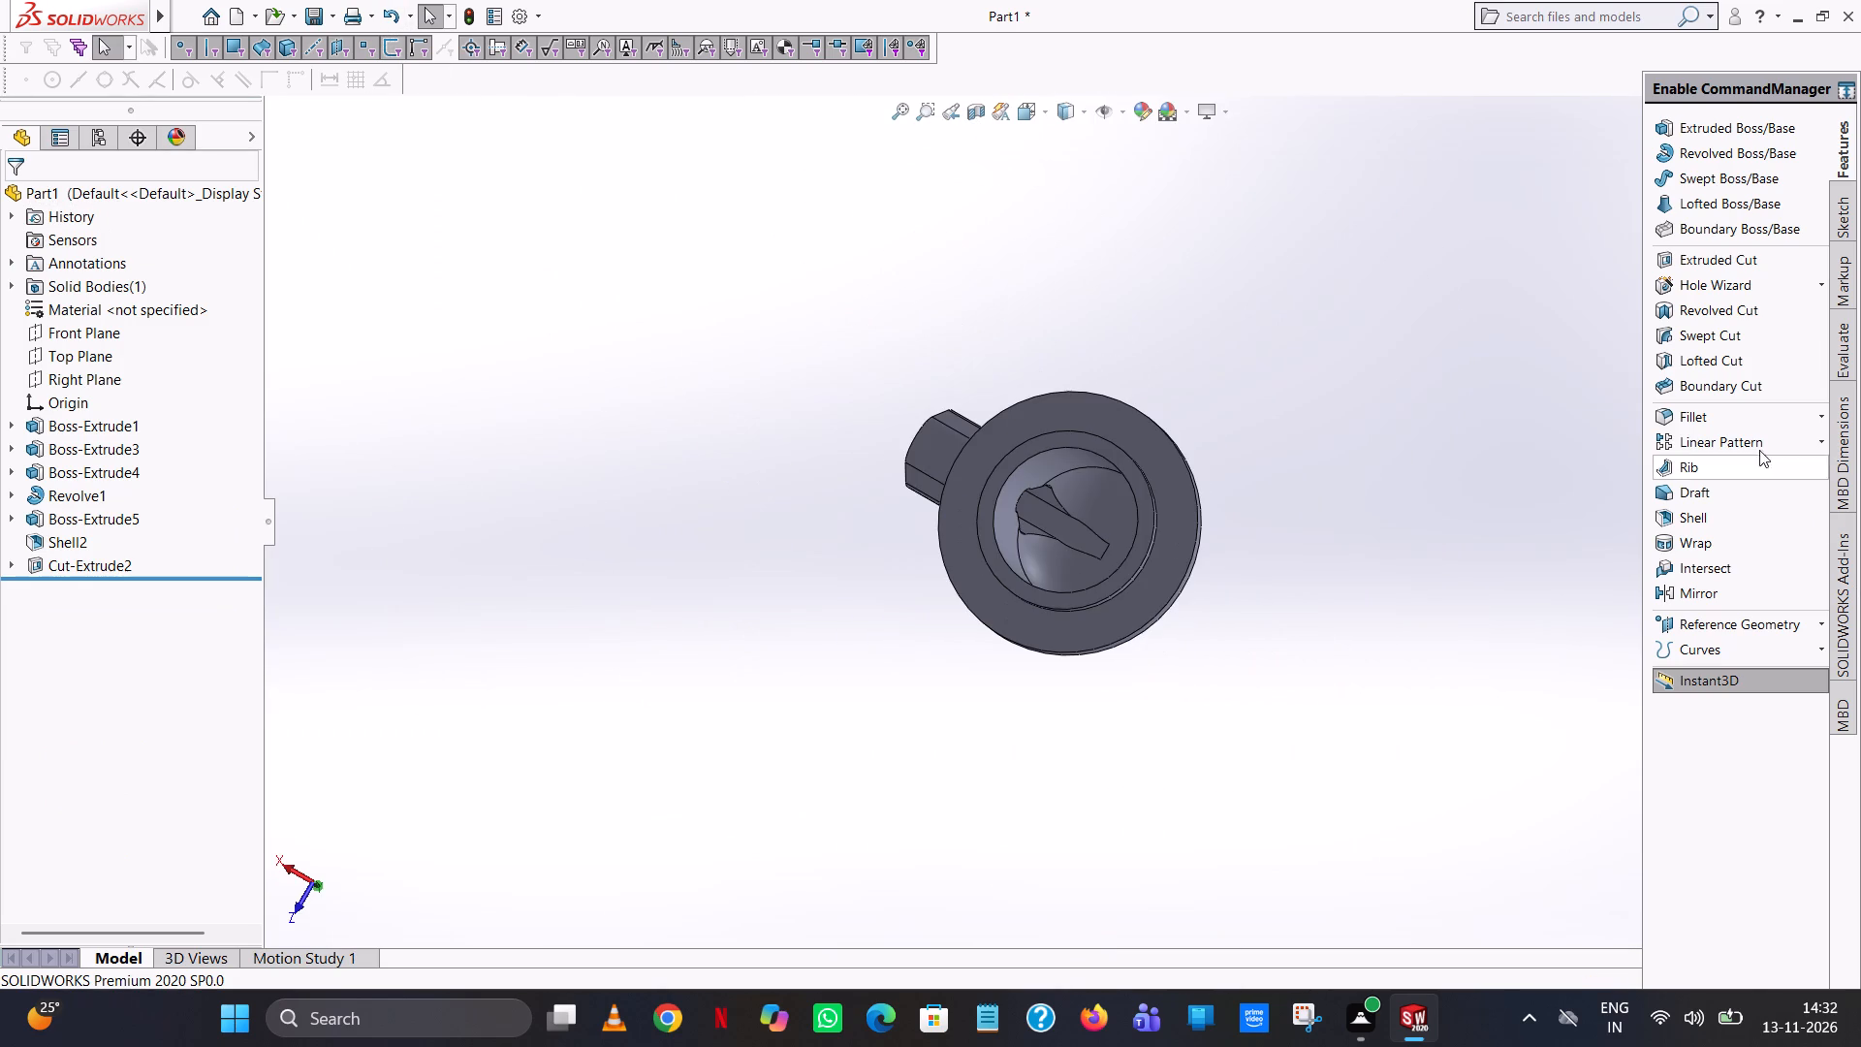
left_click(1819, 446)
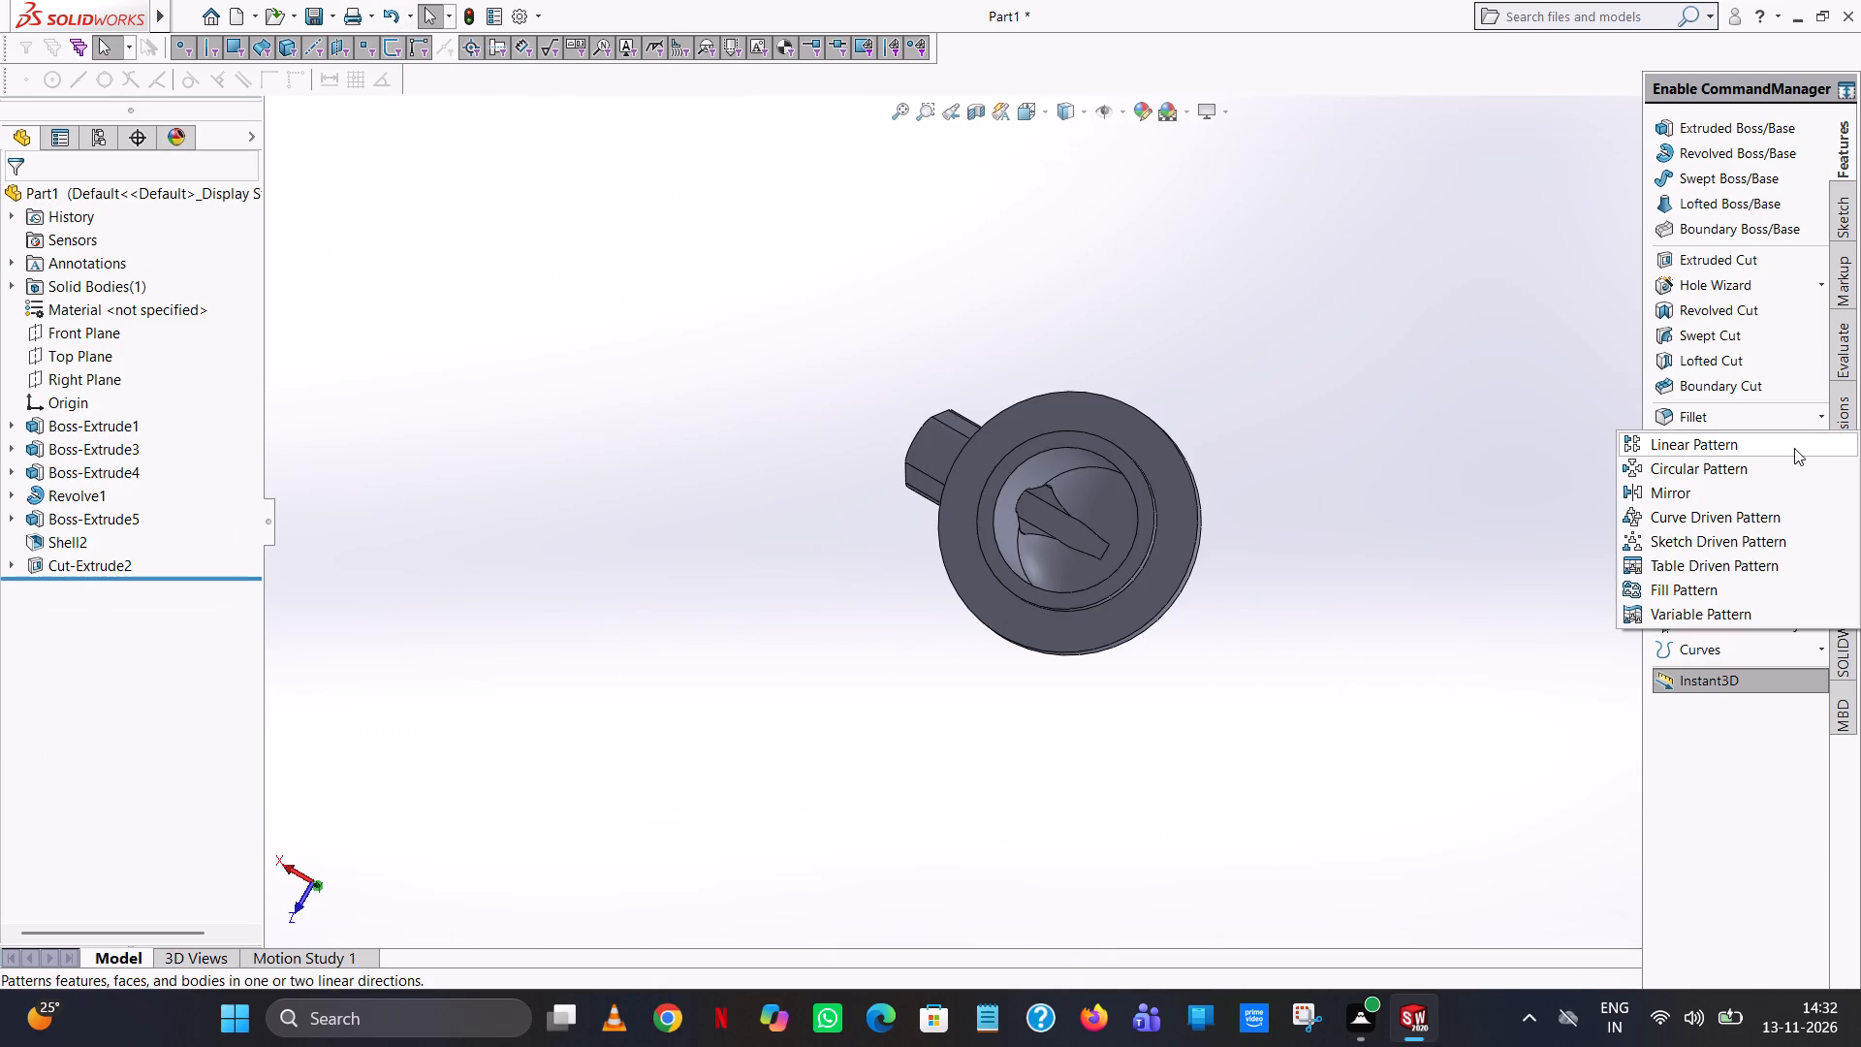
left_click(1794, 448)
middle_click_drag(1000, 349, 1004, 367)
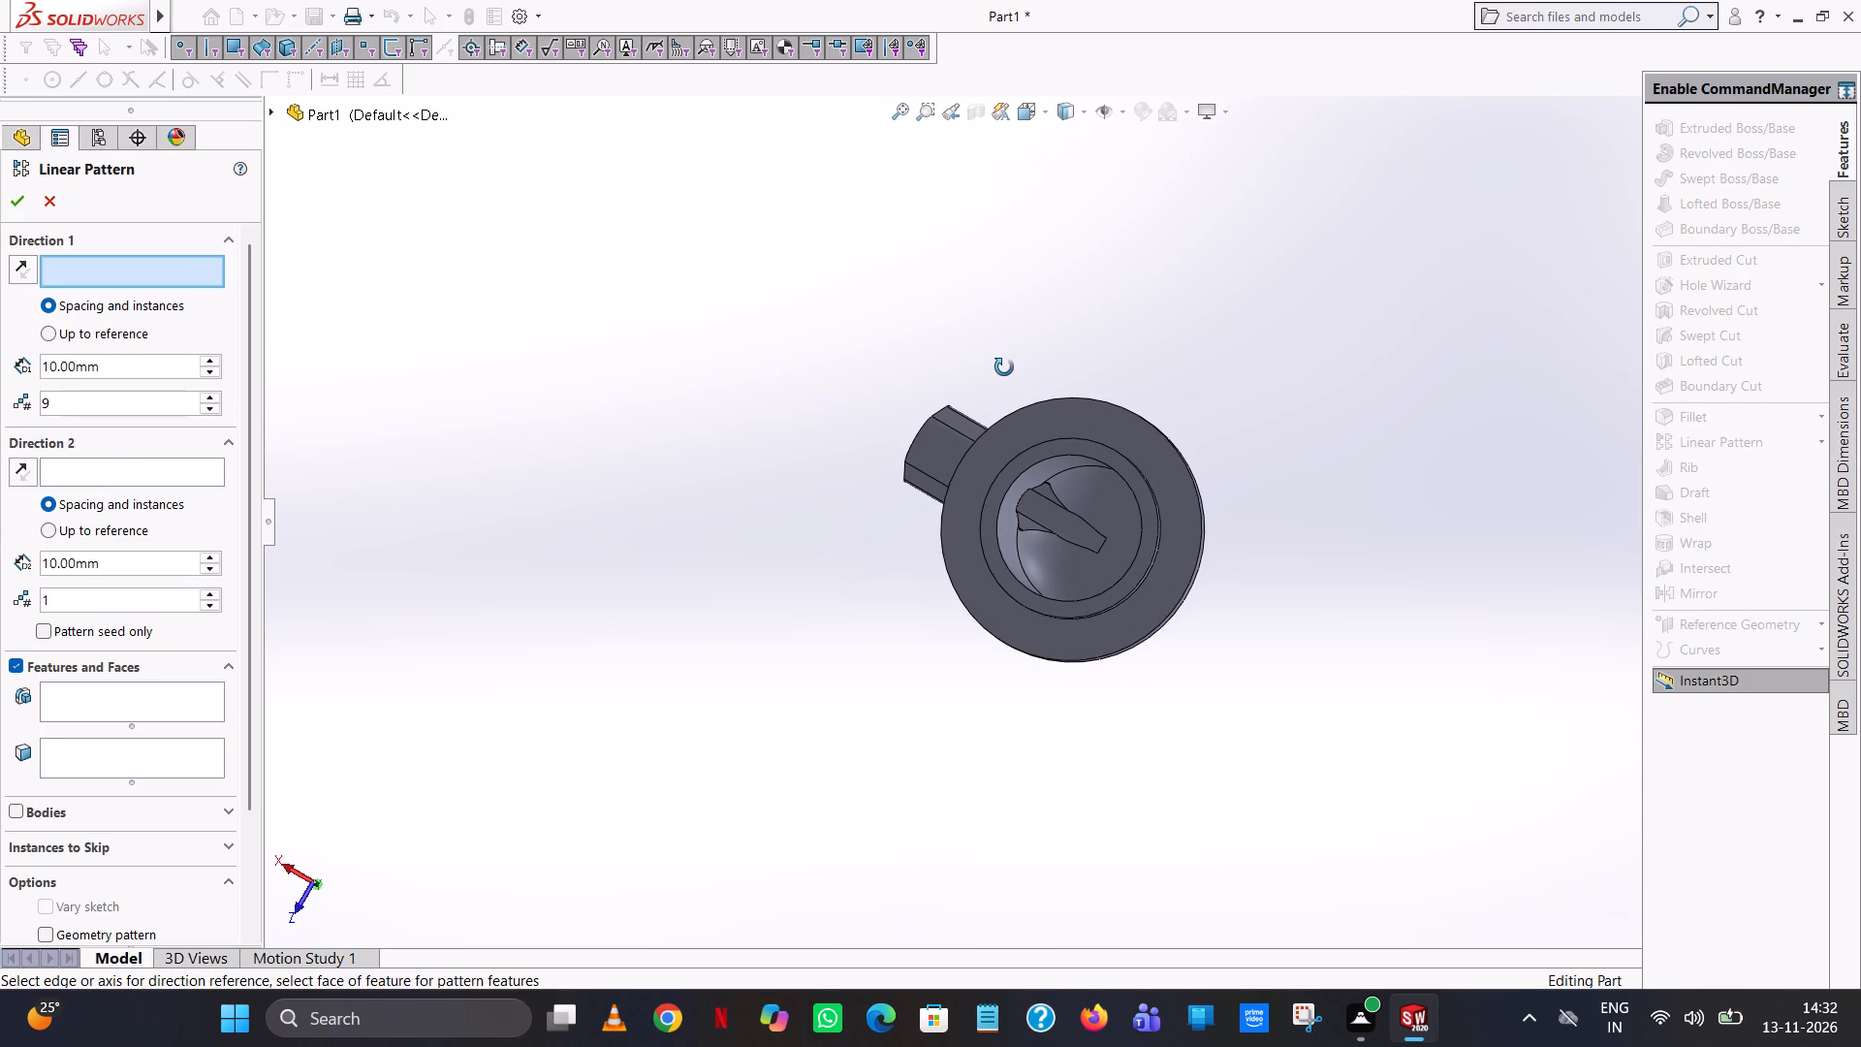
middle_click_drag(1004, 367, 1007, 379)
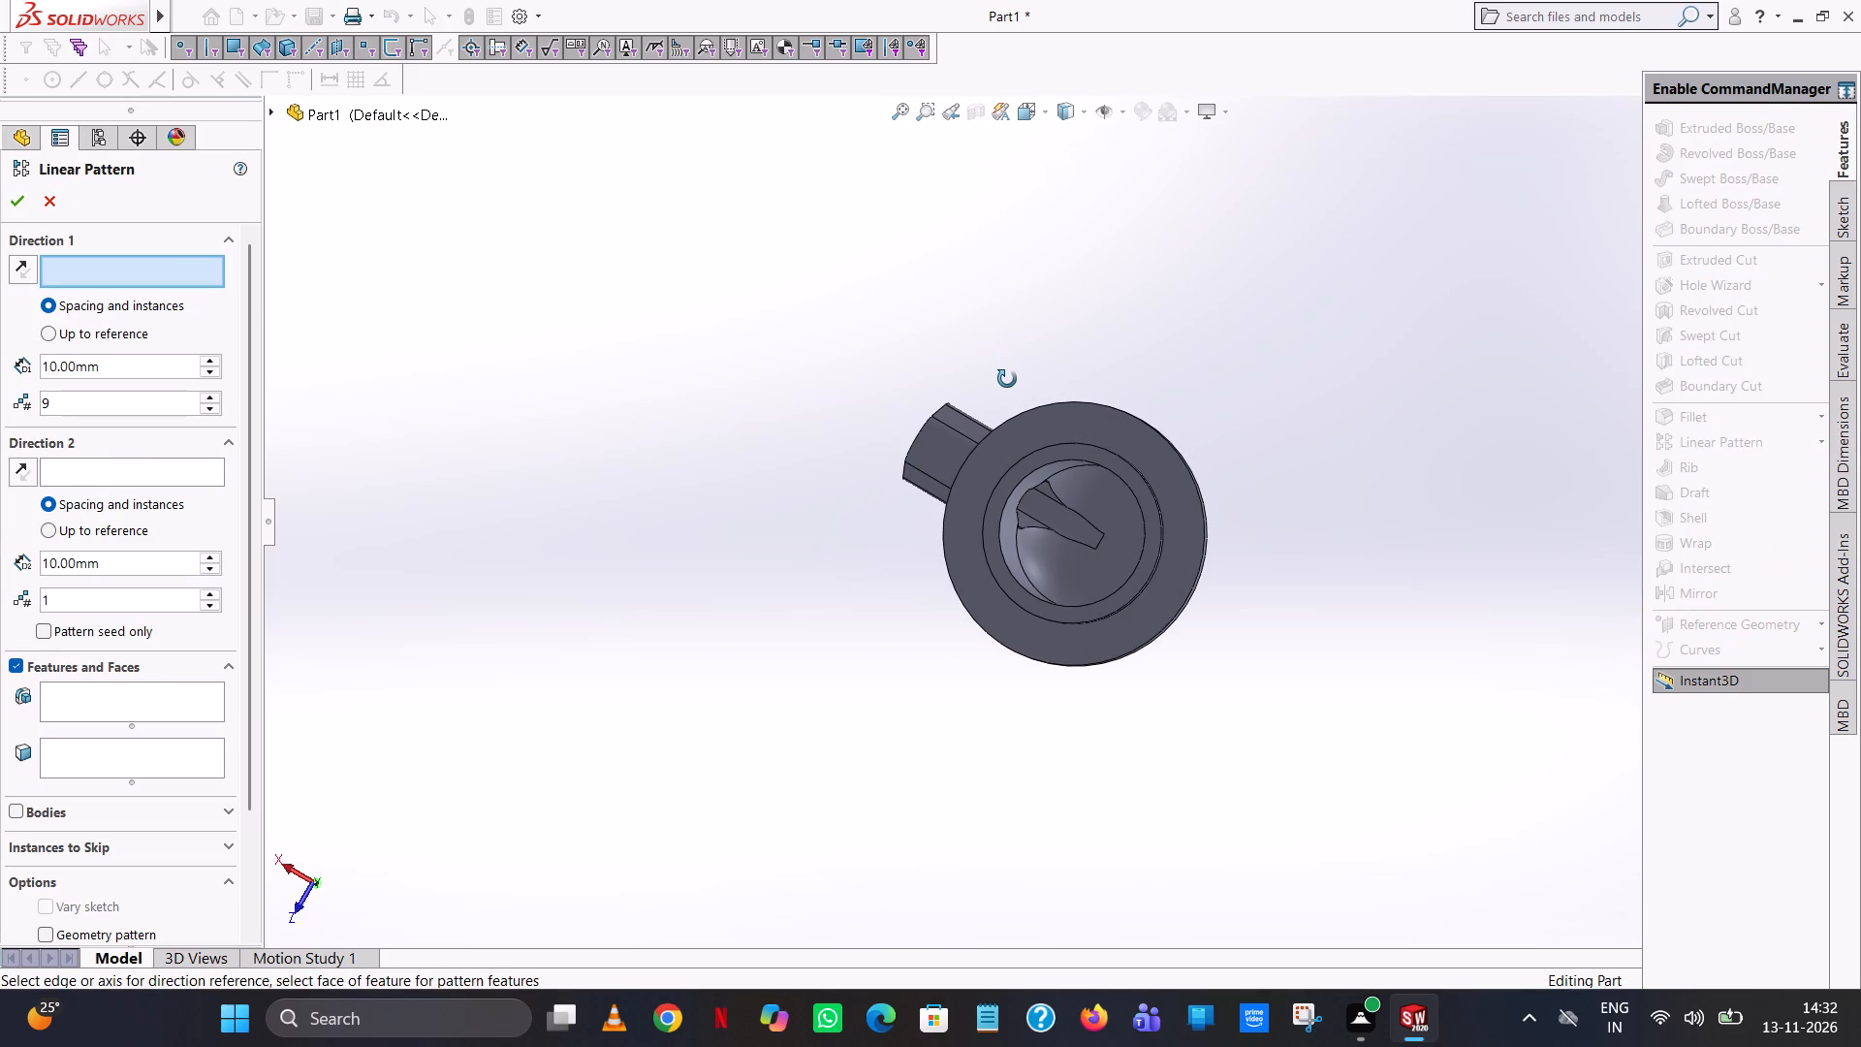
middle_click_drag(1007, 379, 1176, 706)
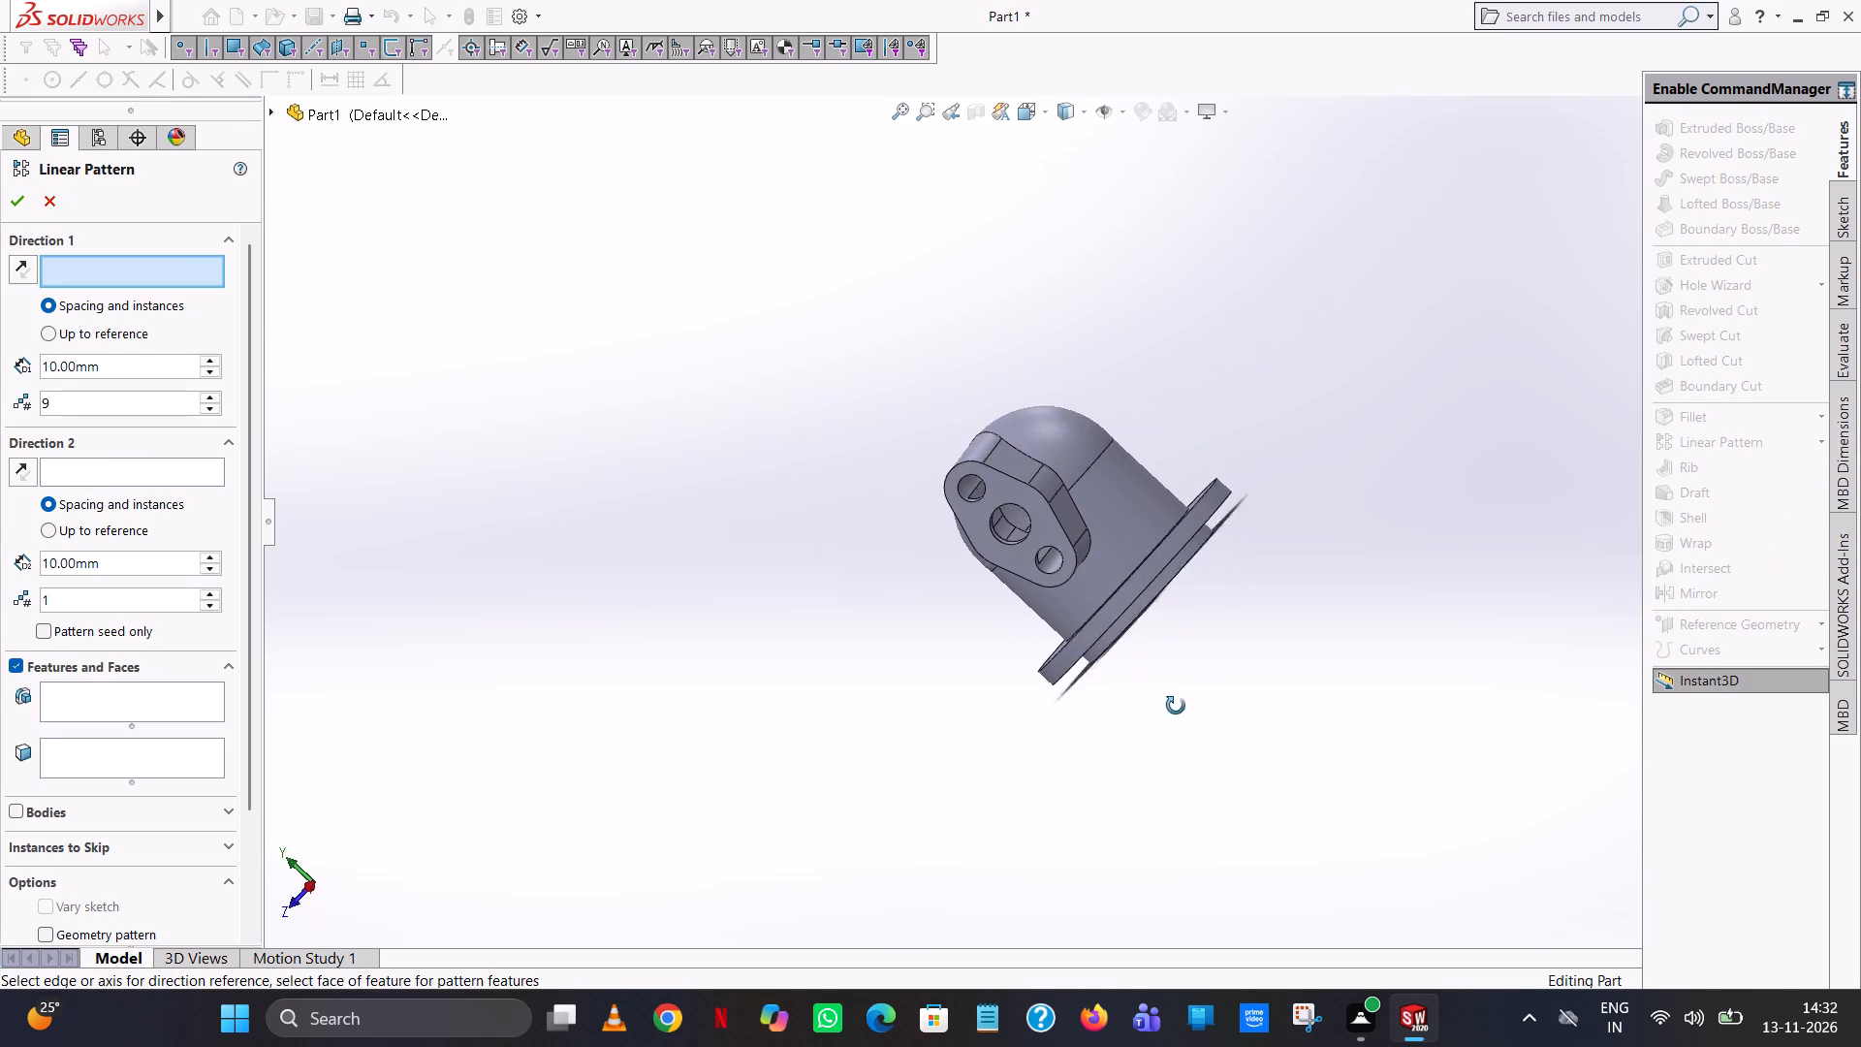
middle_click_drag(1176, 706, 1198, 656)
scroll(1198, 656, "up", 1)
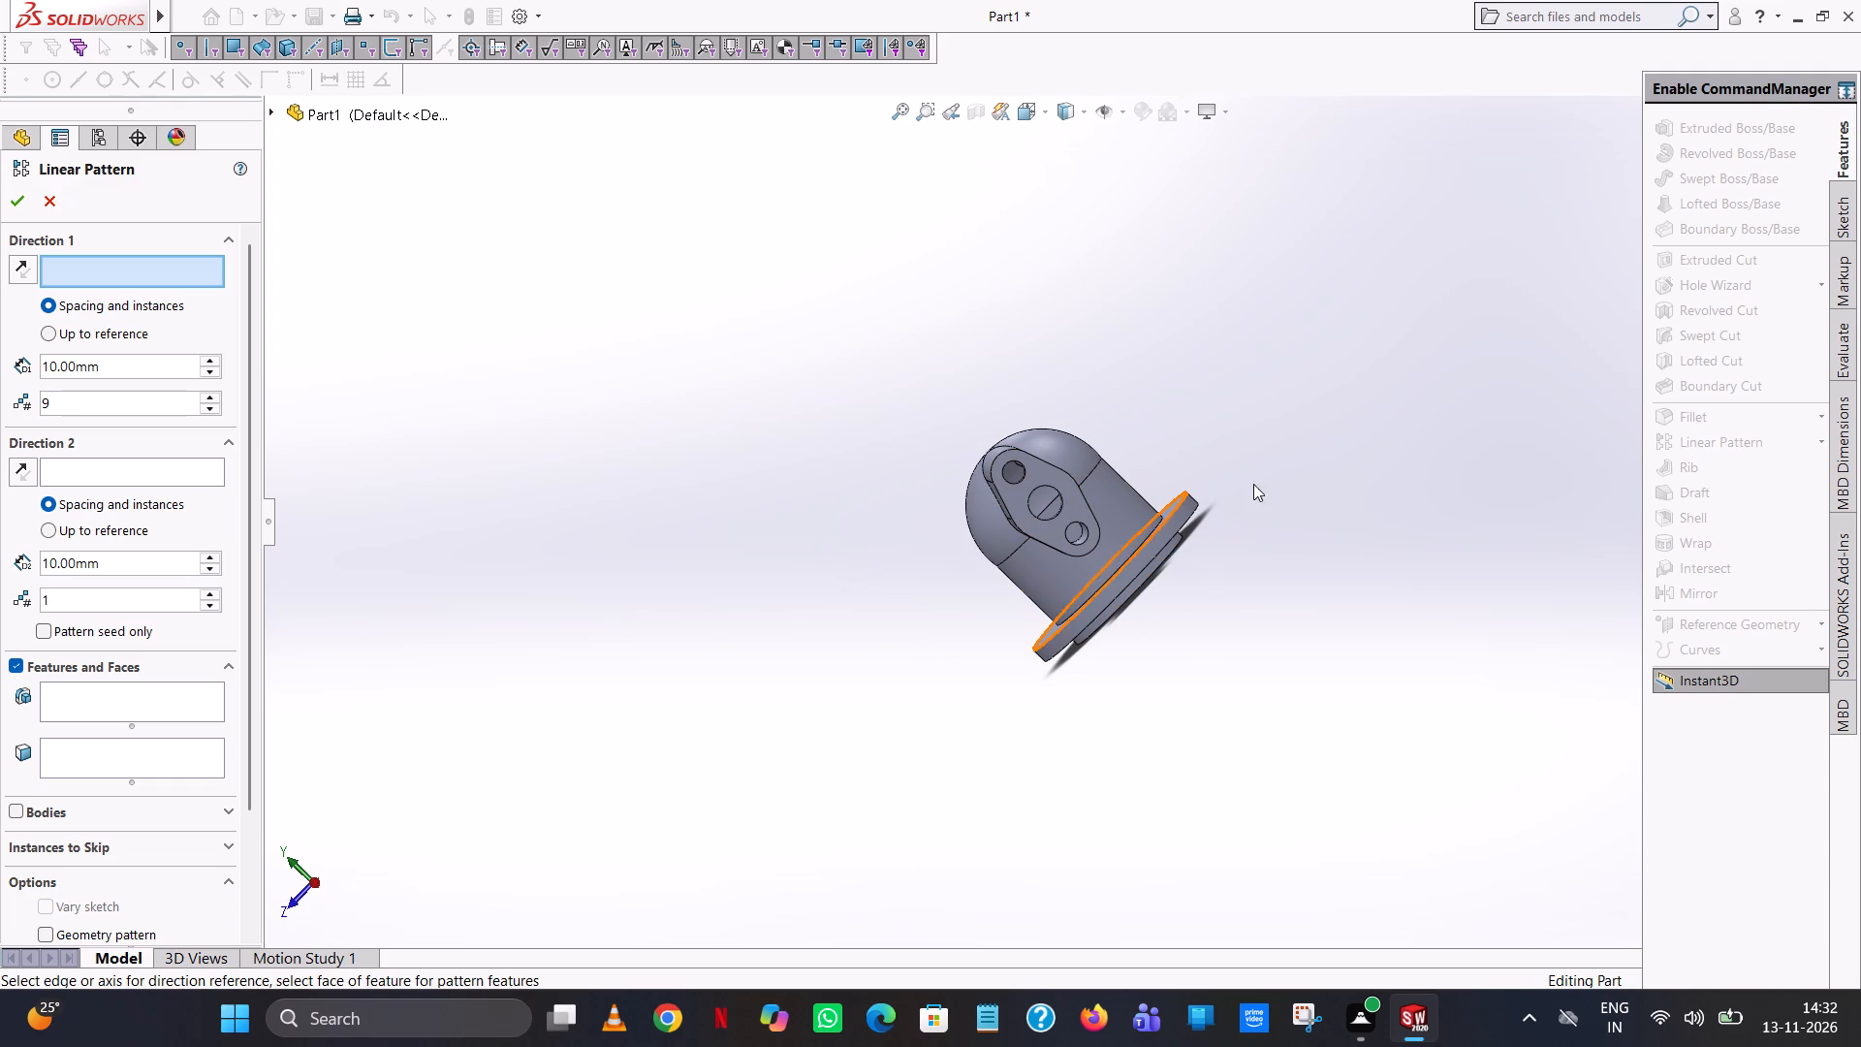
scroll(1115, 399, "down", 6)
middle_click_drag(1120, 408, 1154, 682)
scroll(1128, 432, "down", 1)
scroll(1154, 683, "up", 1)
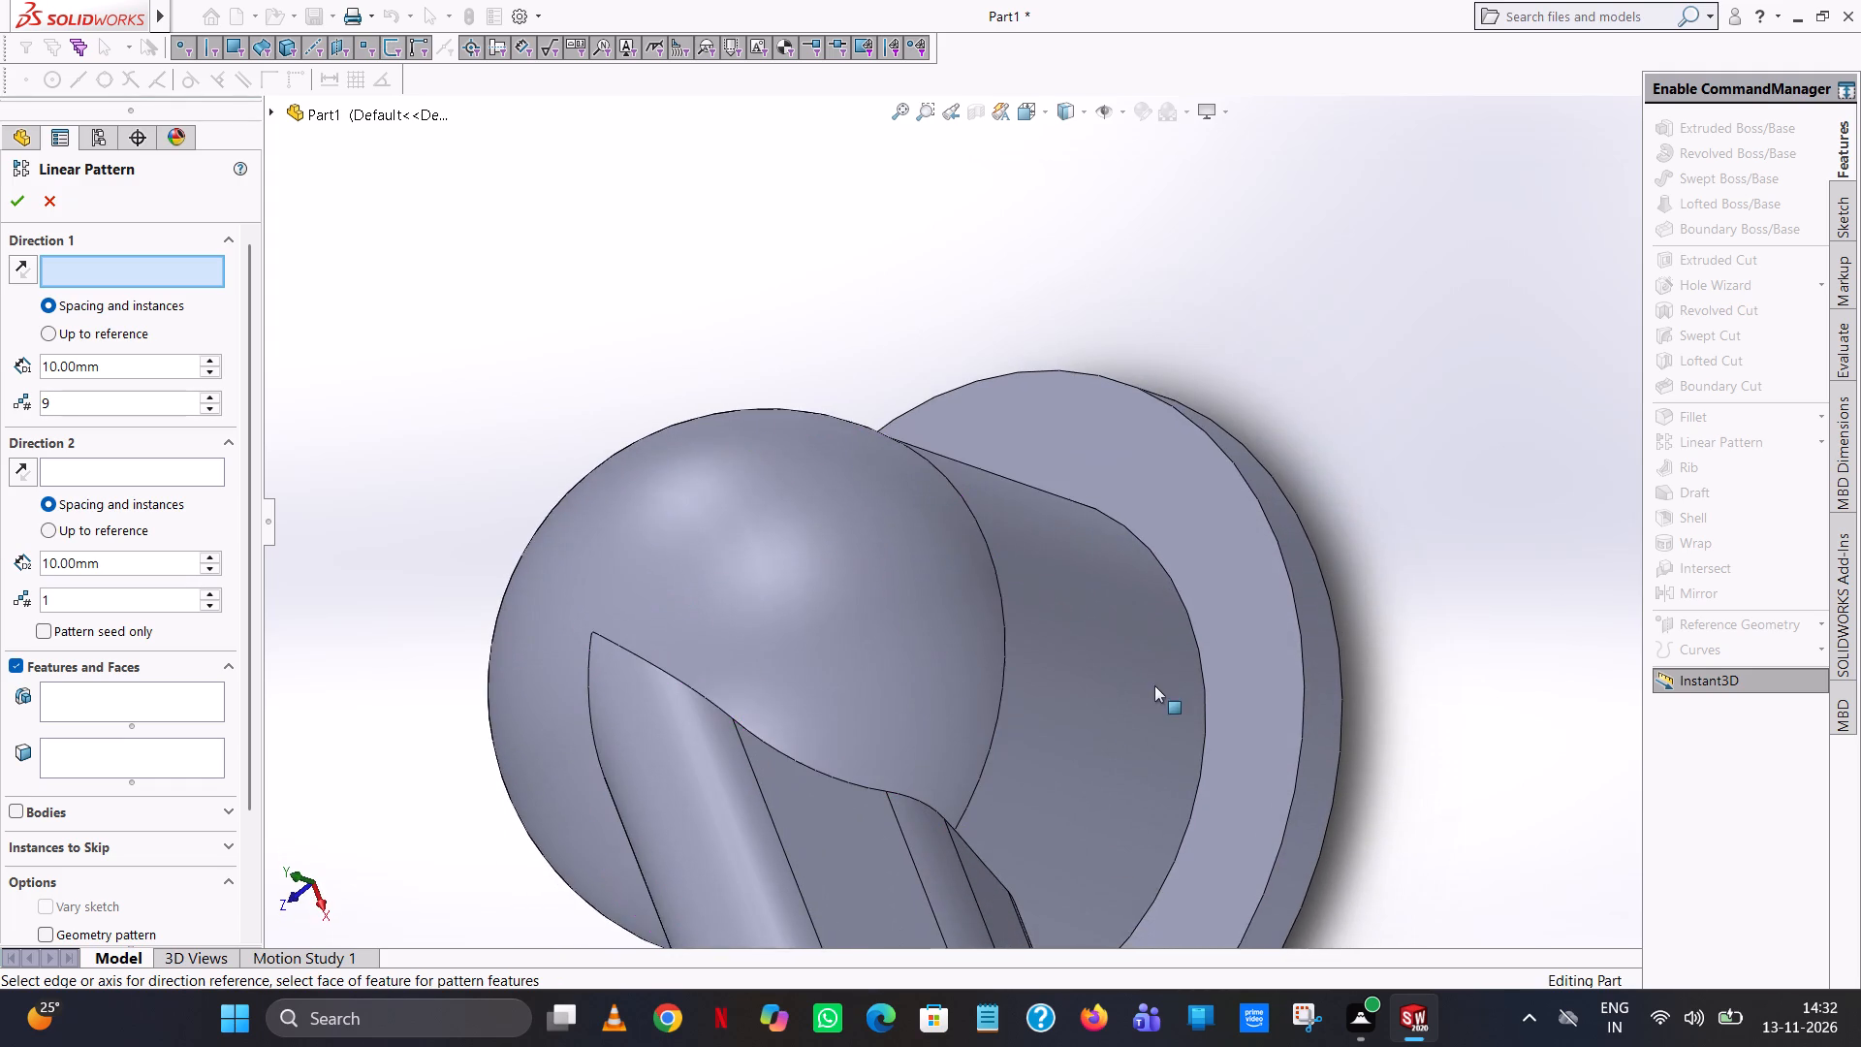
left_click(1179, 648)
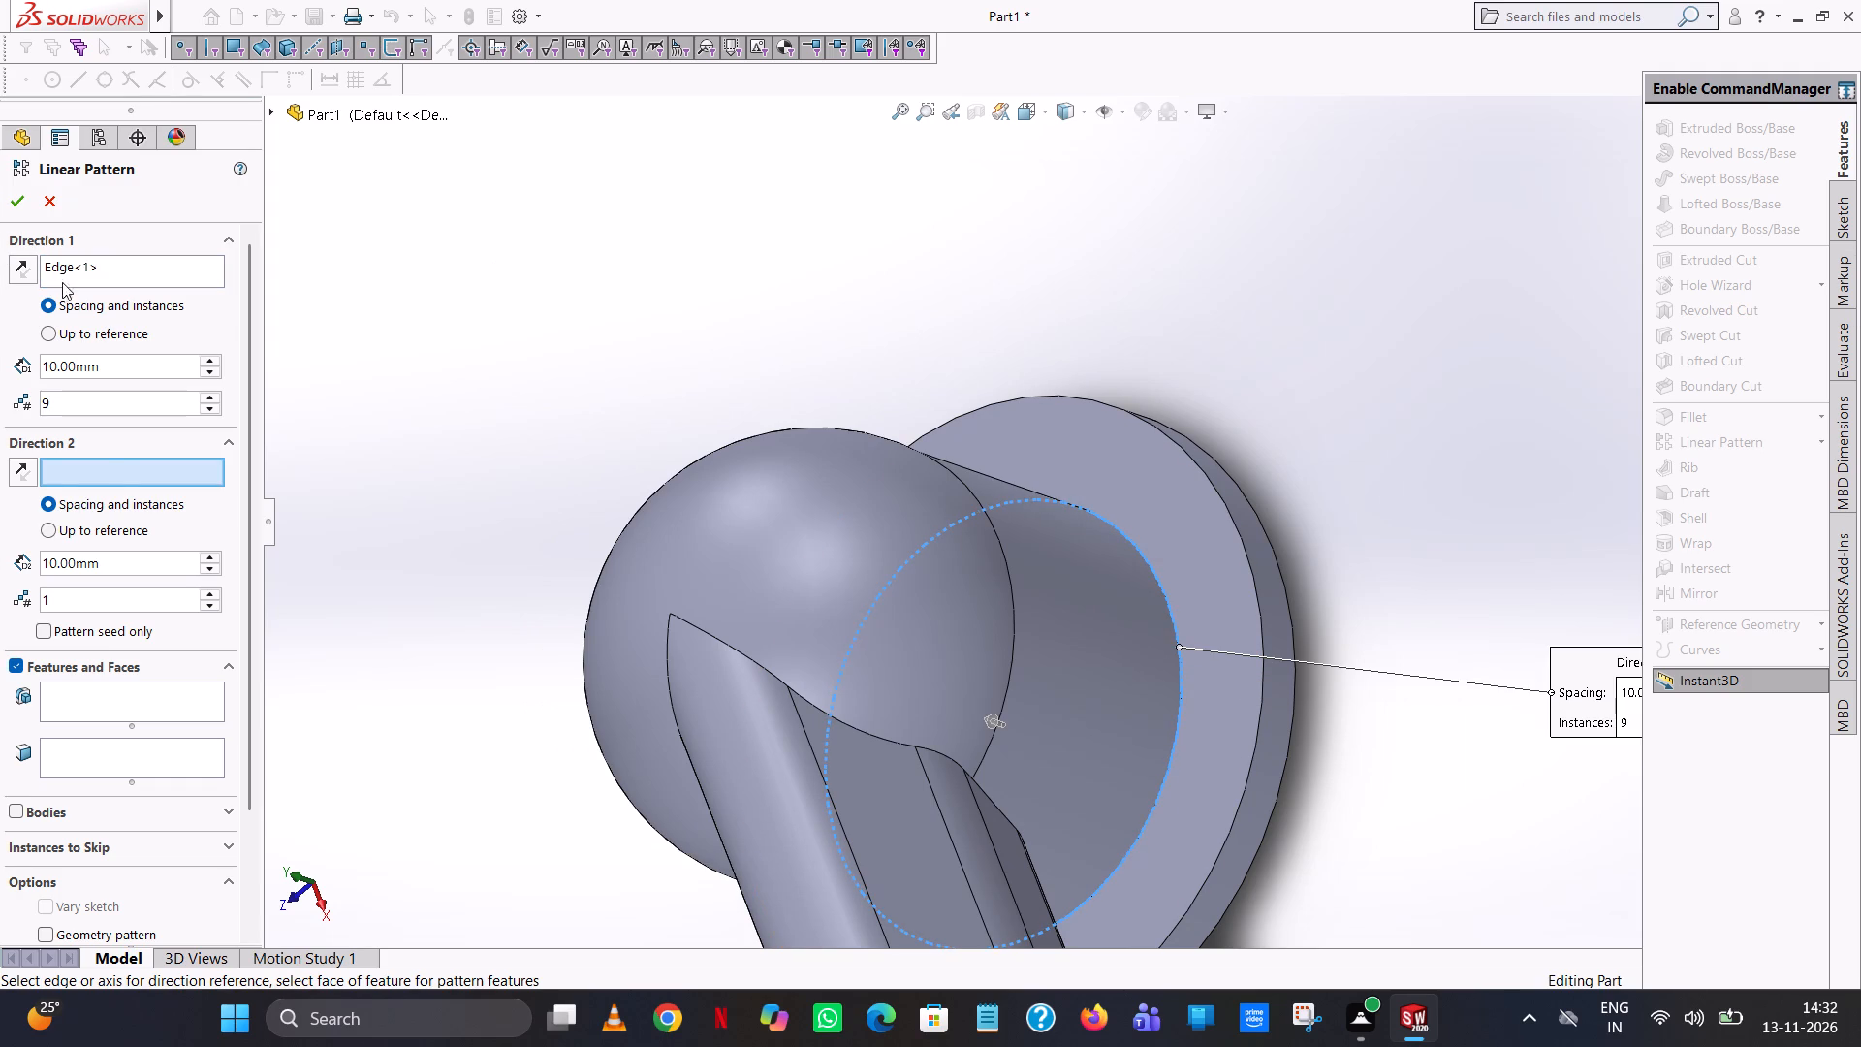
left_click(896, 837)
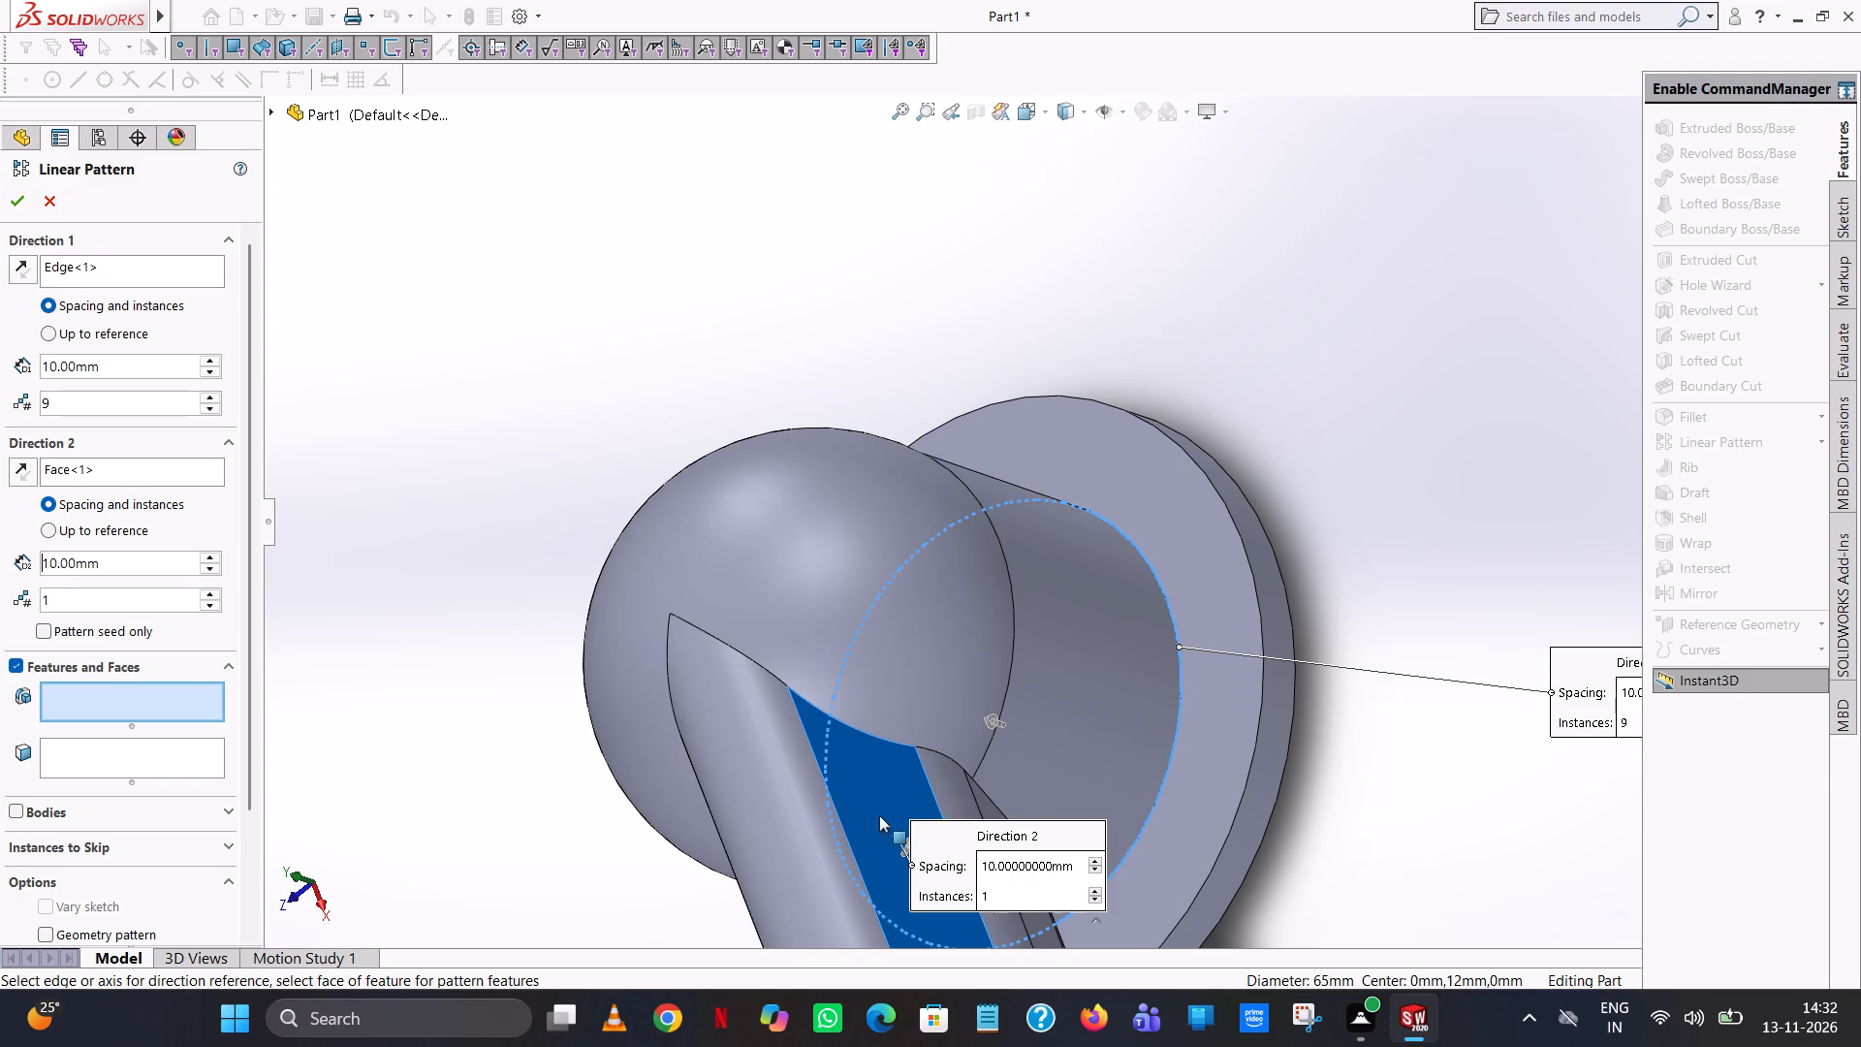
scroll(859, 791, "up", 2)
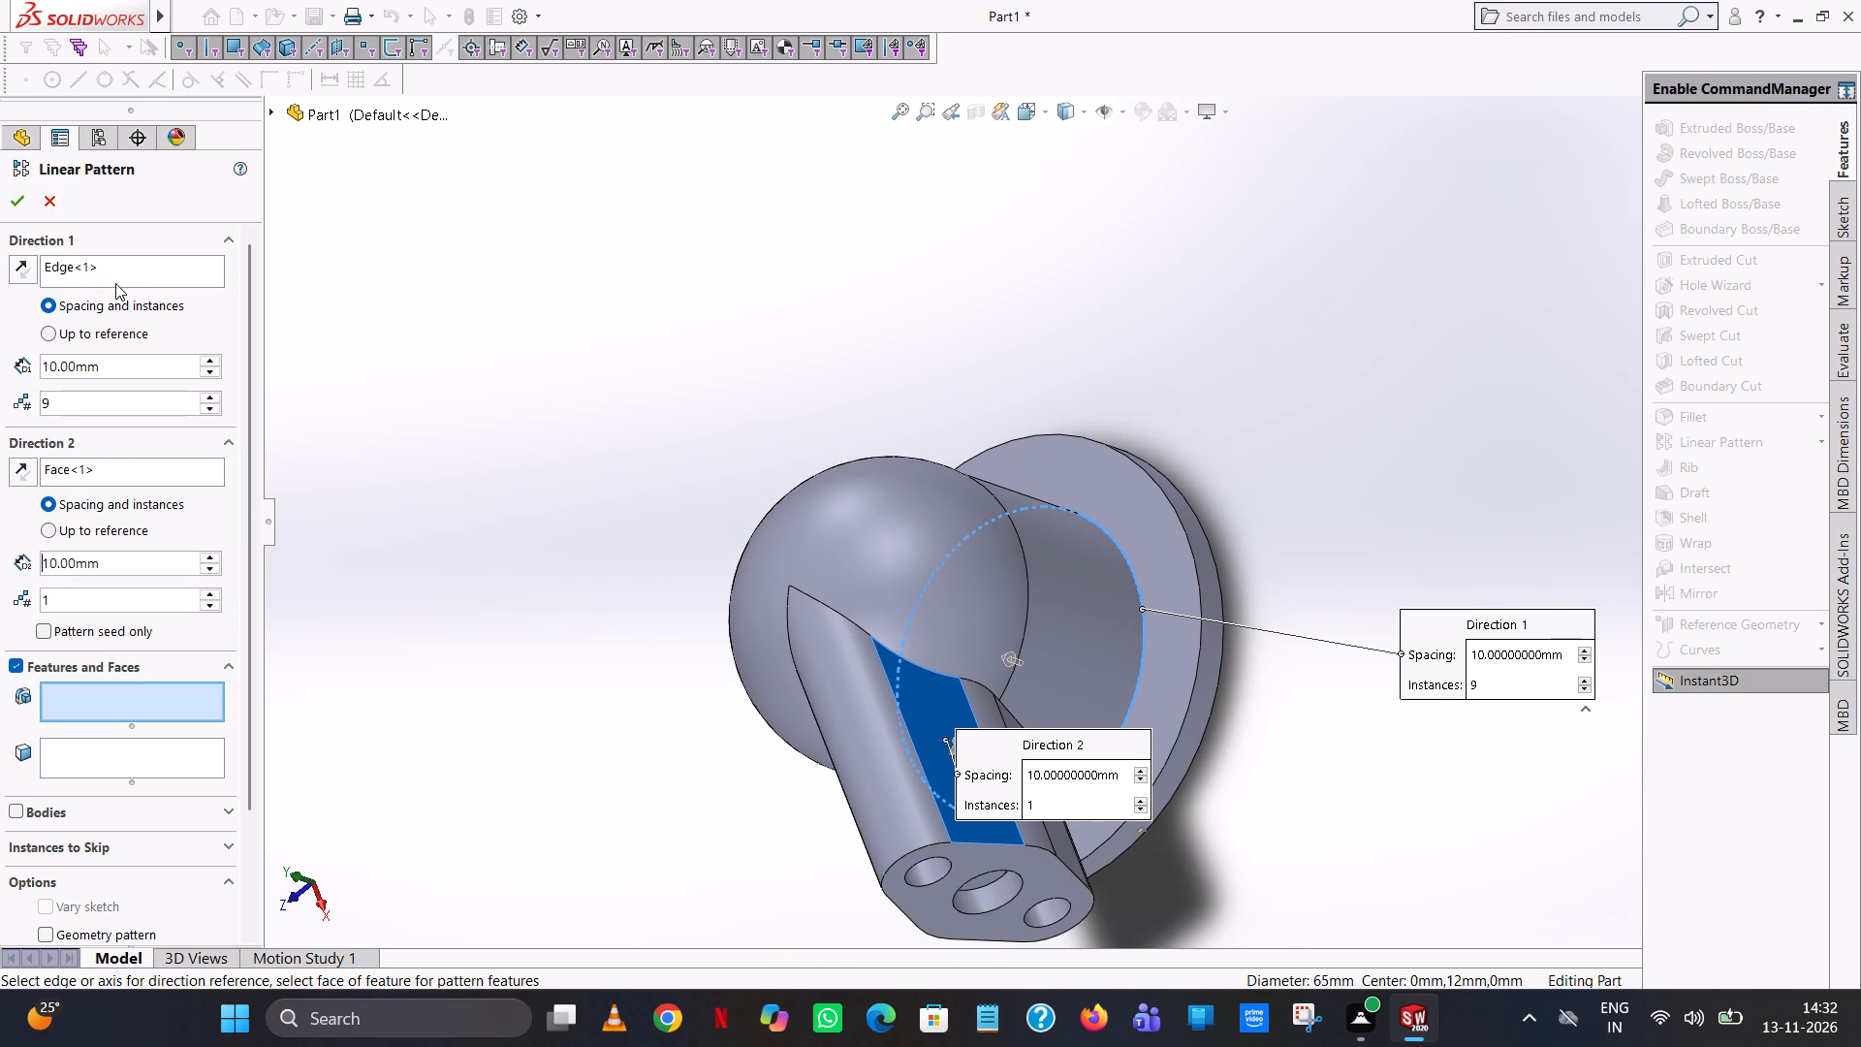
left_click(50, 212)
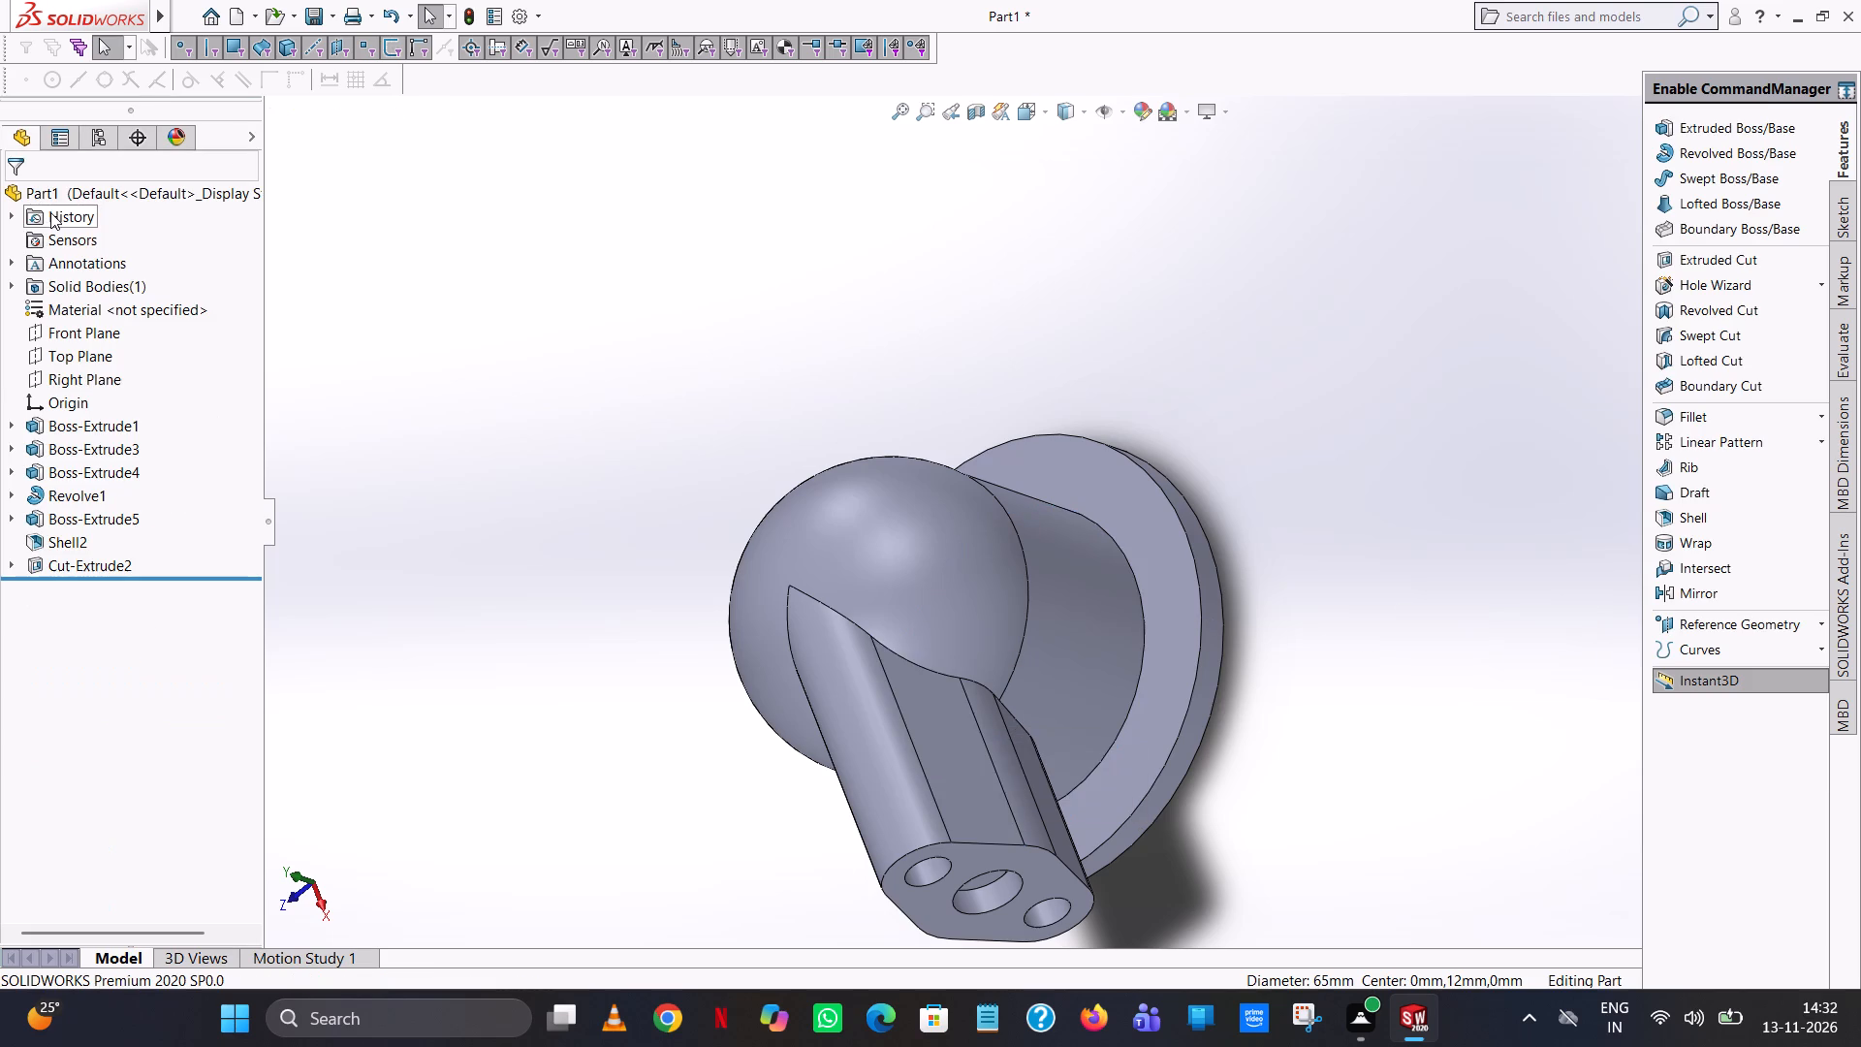
Circular-pattern the flange arm and its three-hole cut about the body's circular edge at the base flange, 2 instances equally spaced over 45°.
left_click(1819, 435)
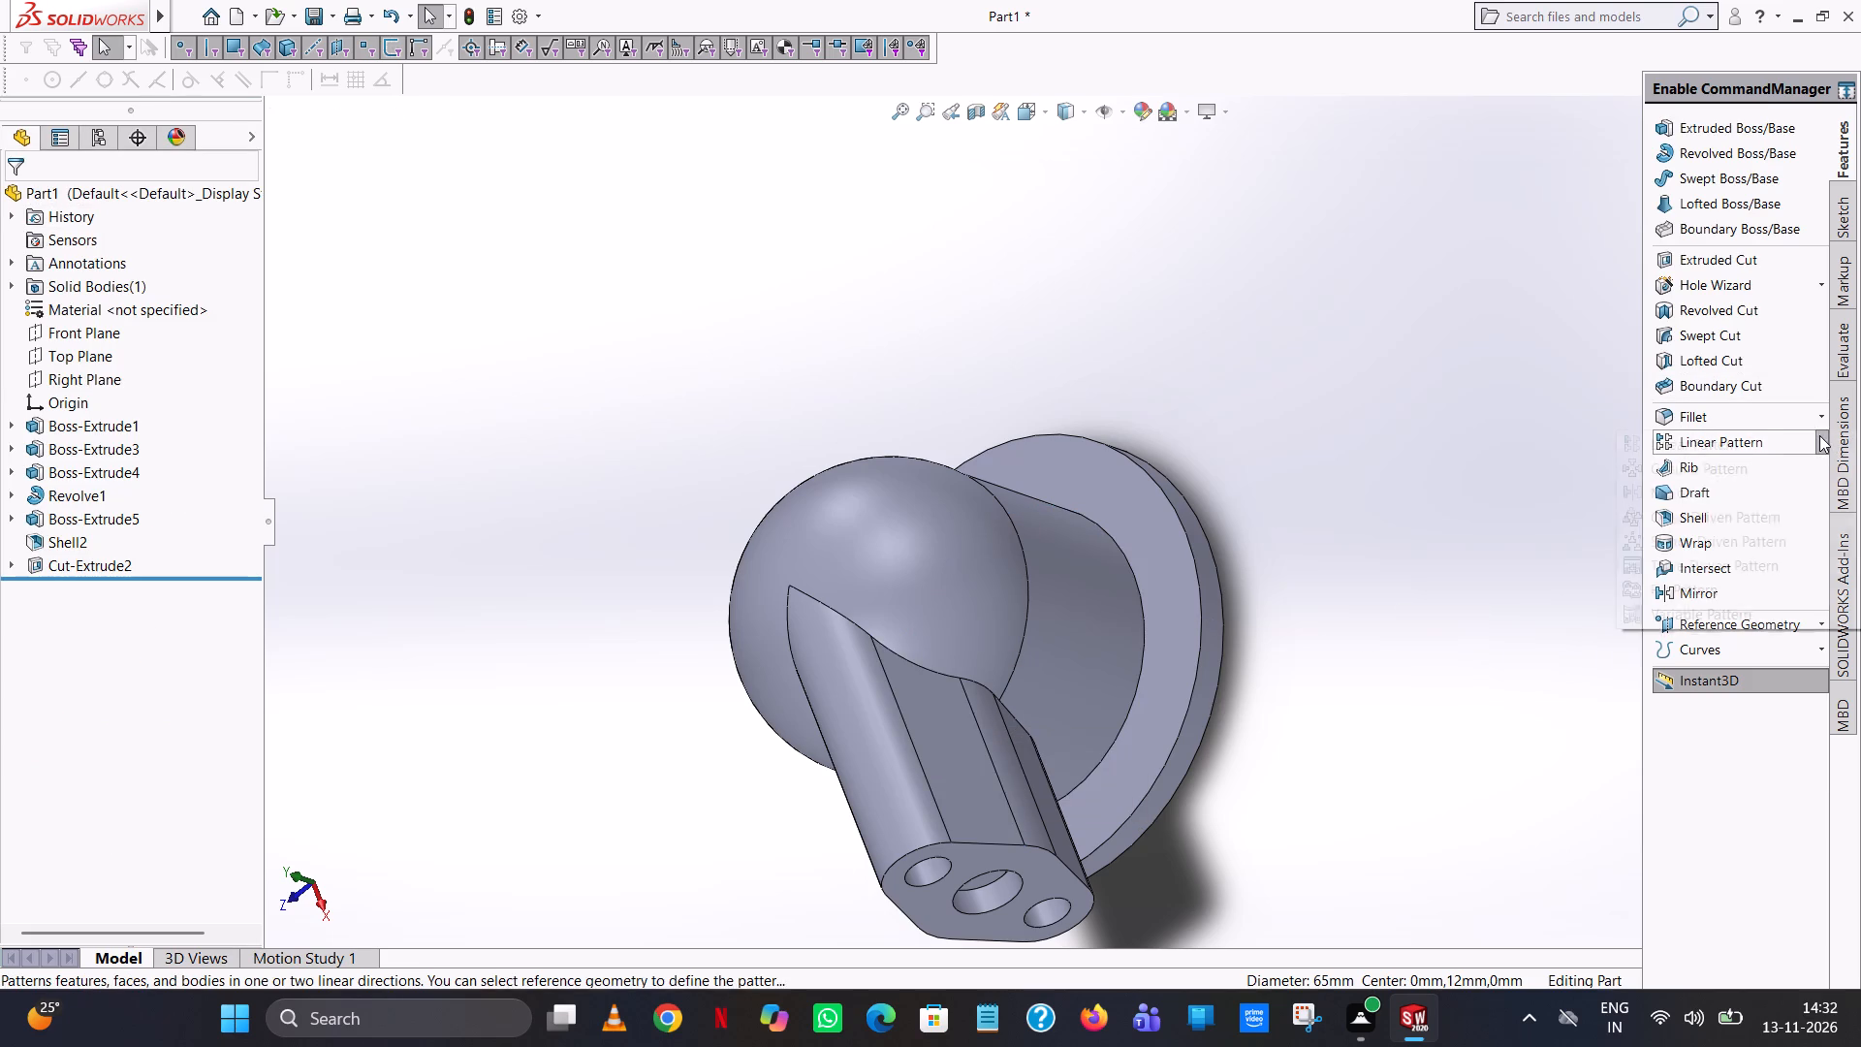
left_click(1706, 462)
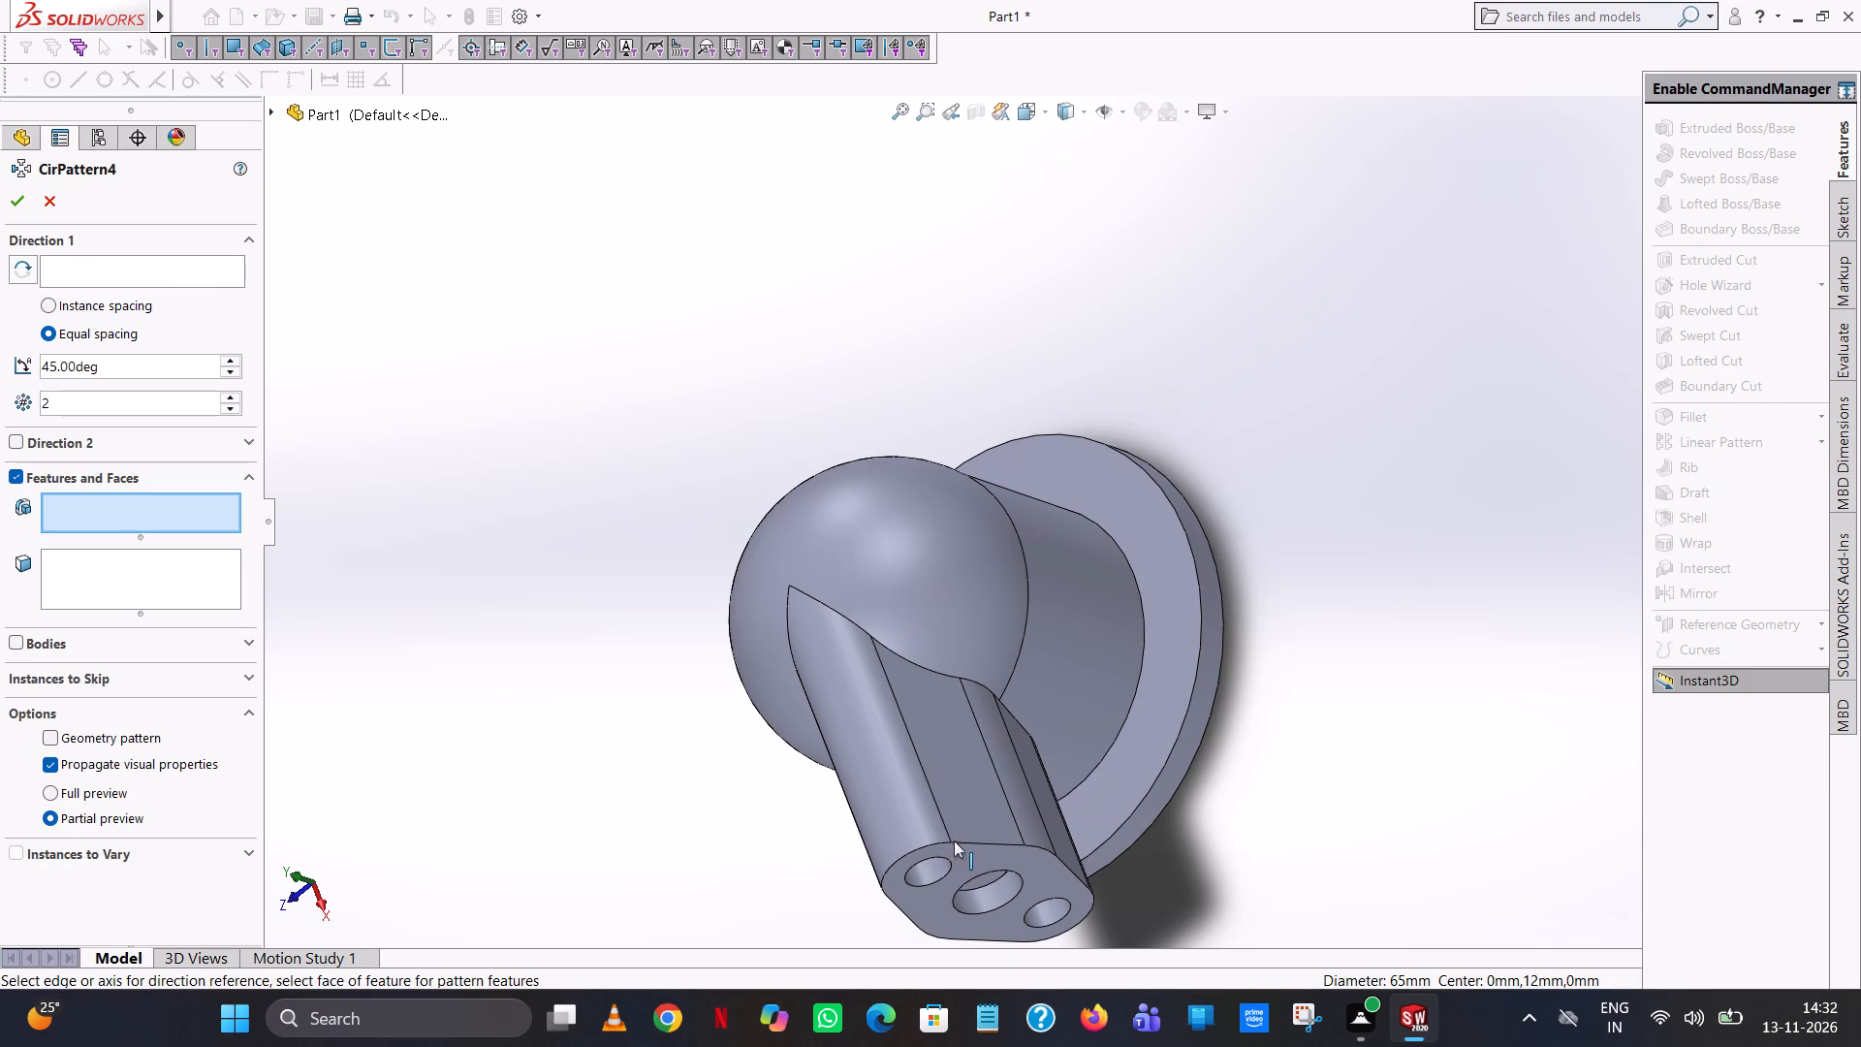
left_click(1026, 874)
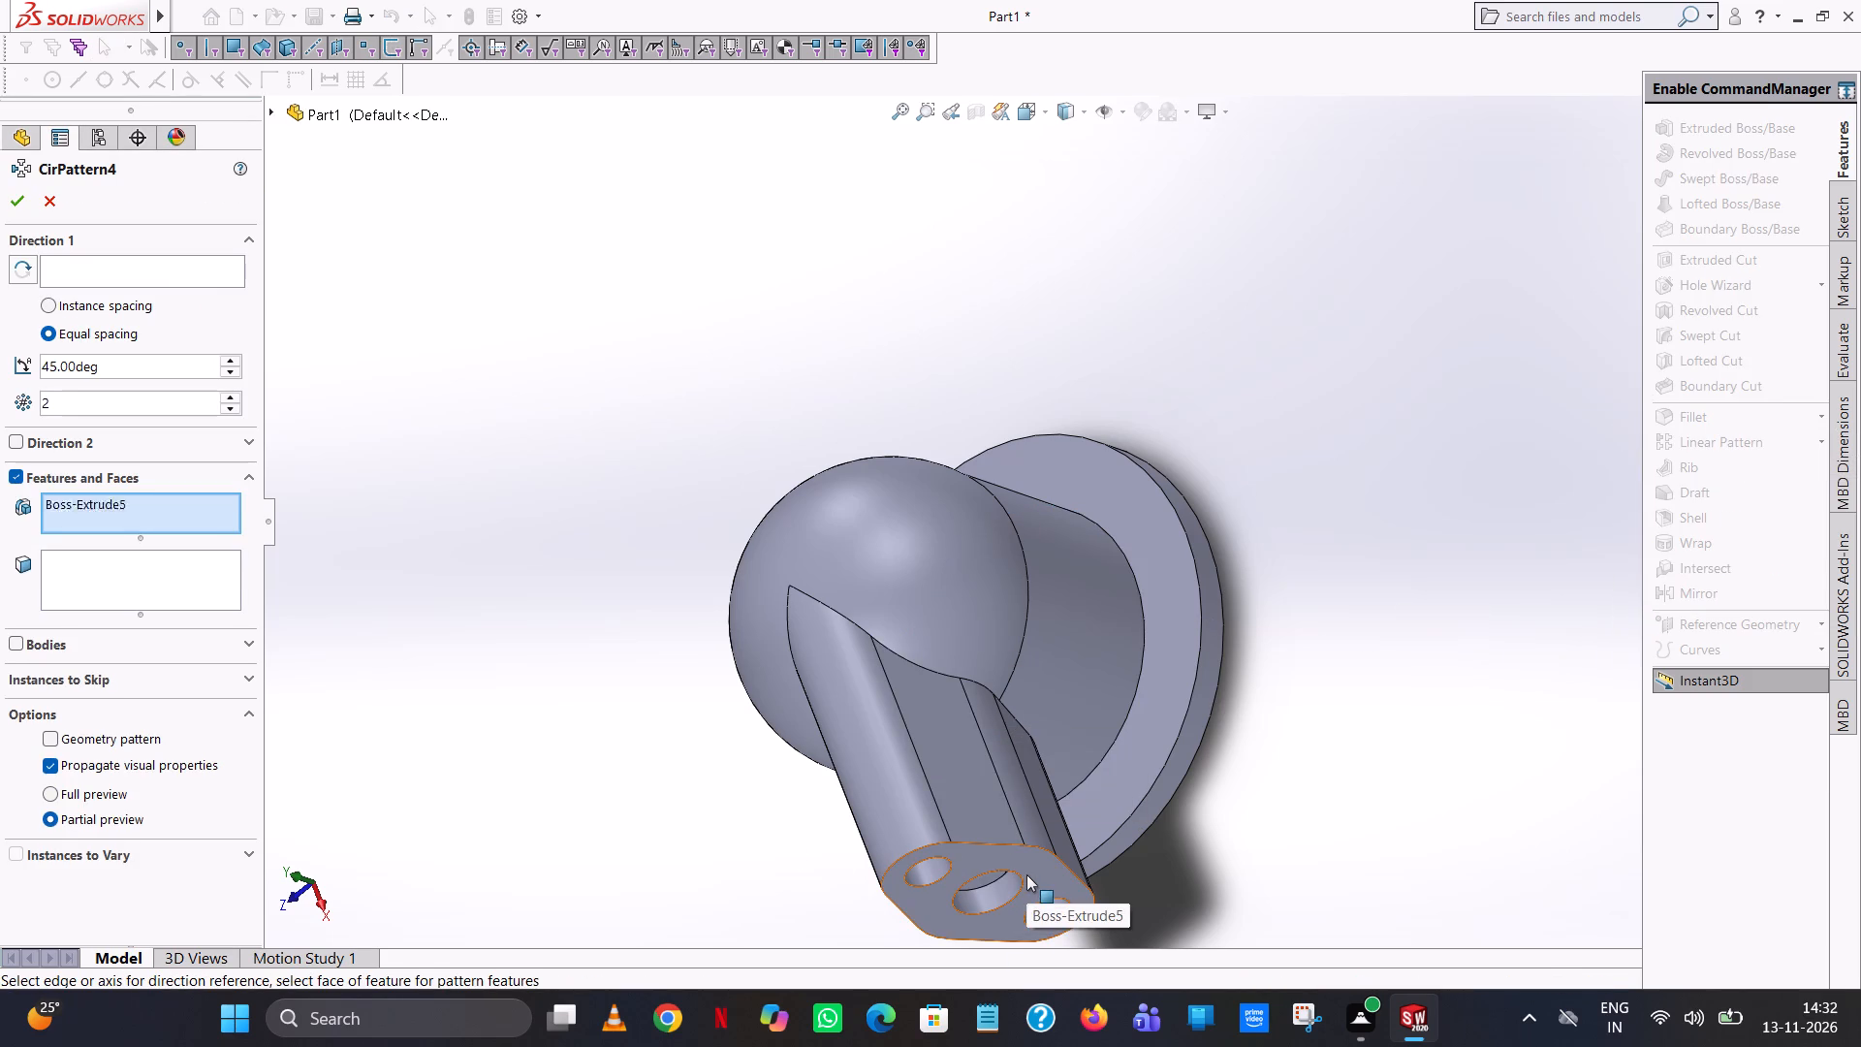
left_click(118, 279)
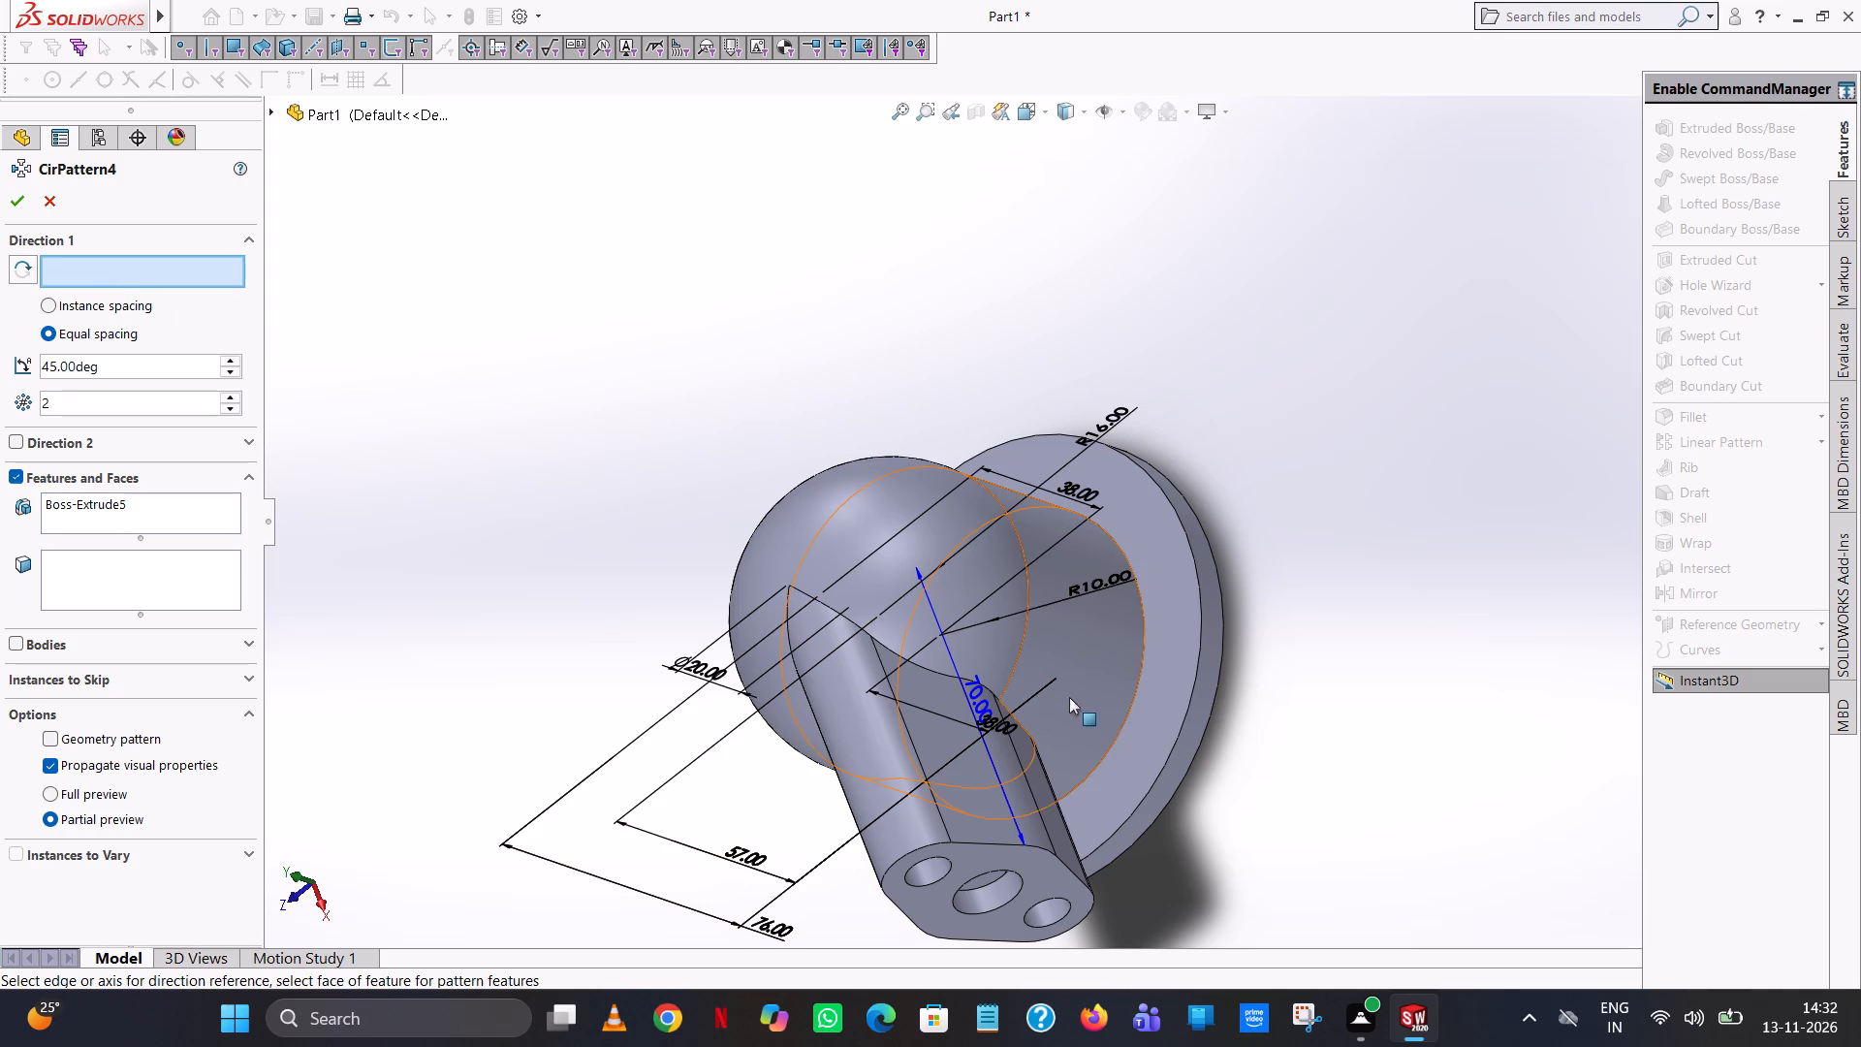
left_click(1131, 713)
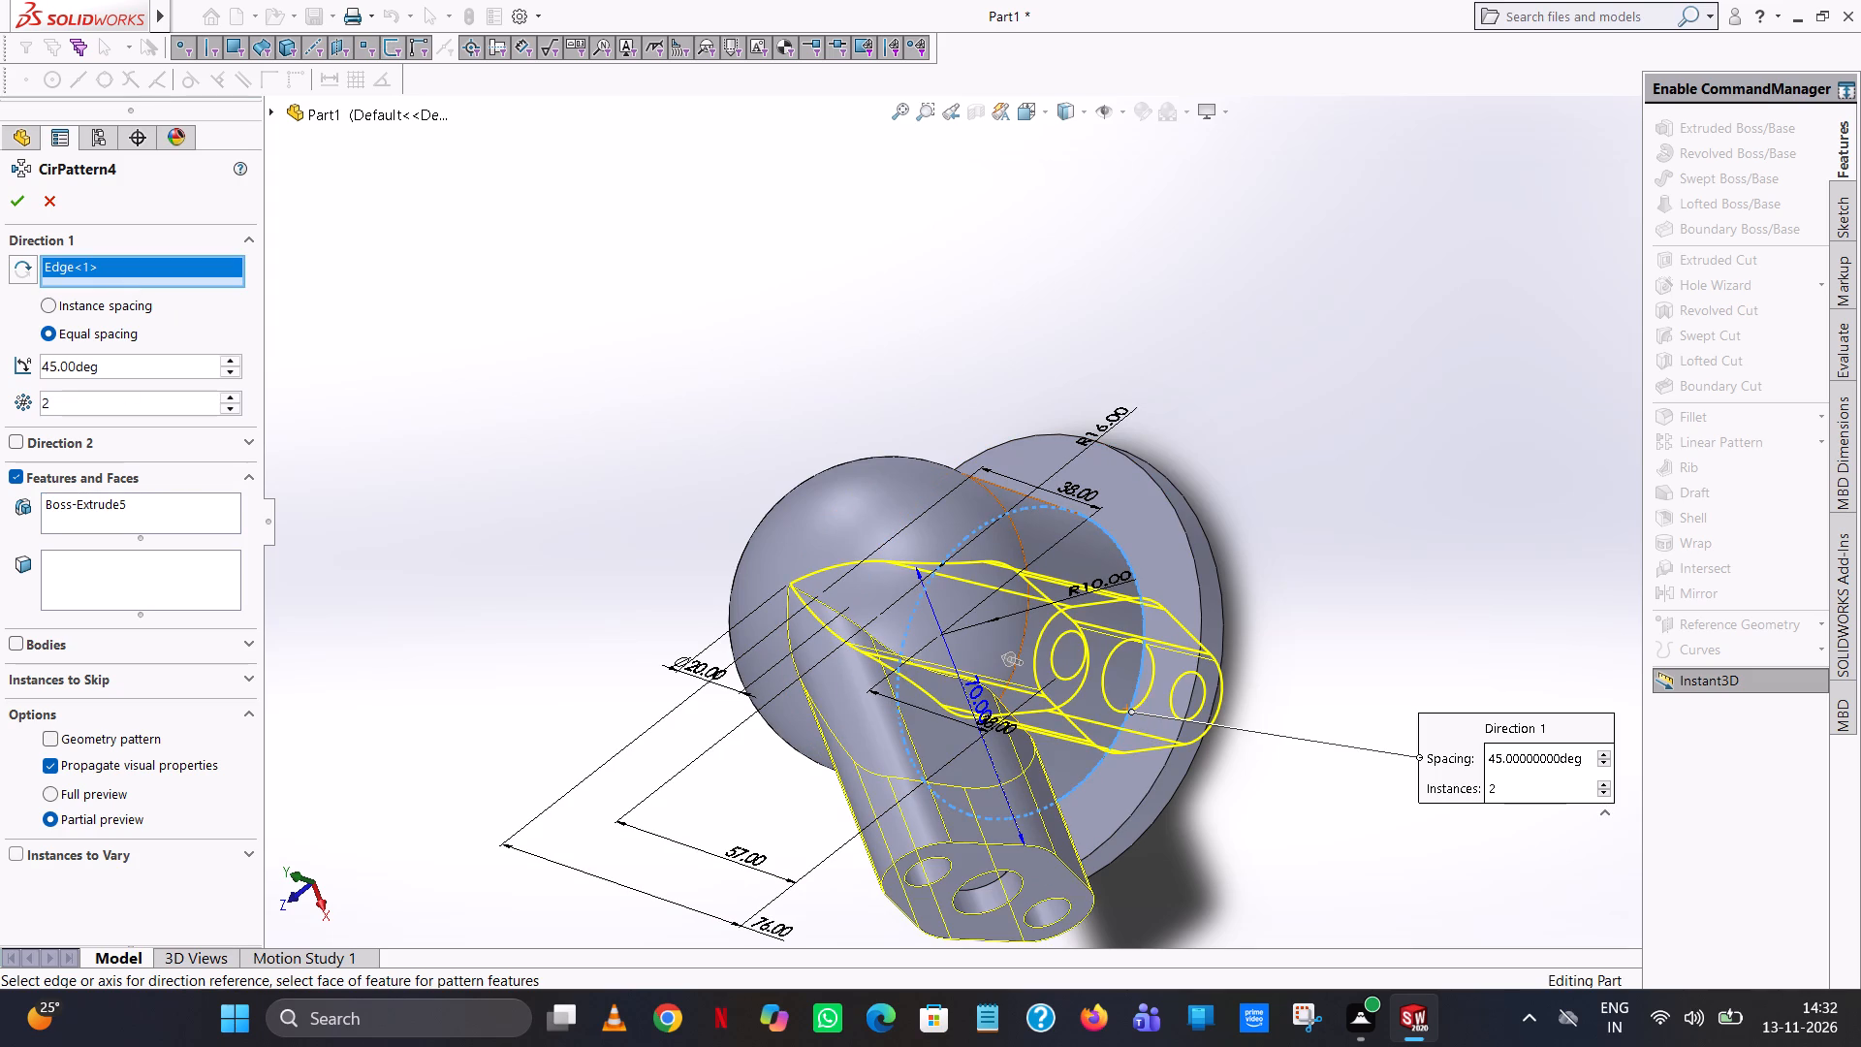
left_click(173, 521)
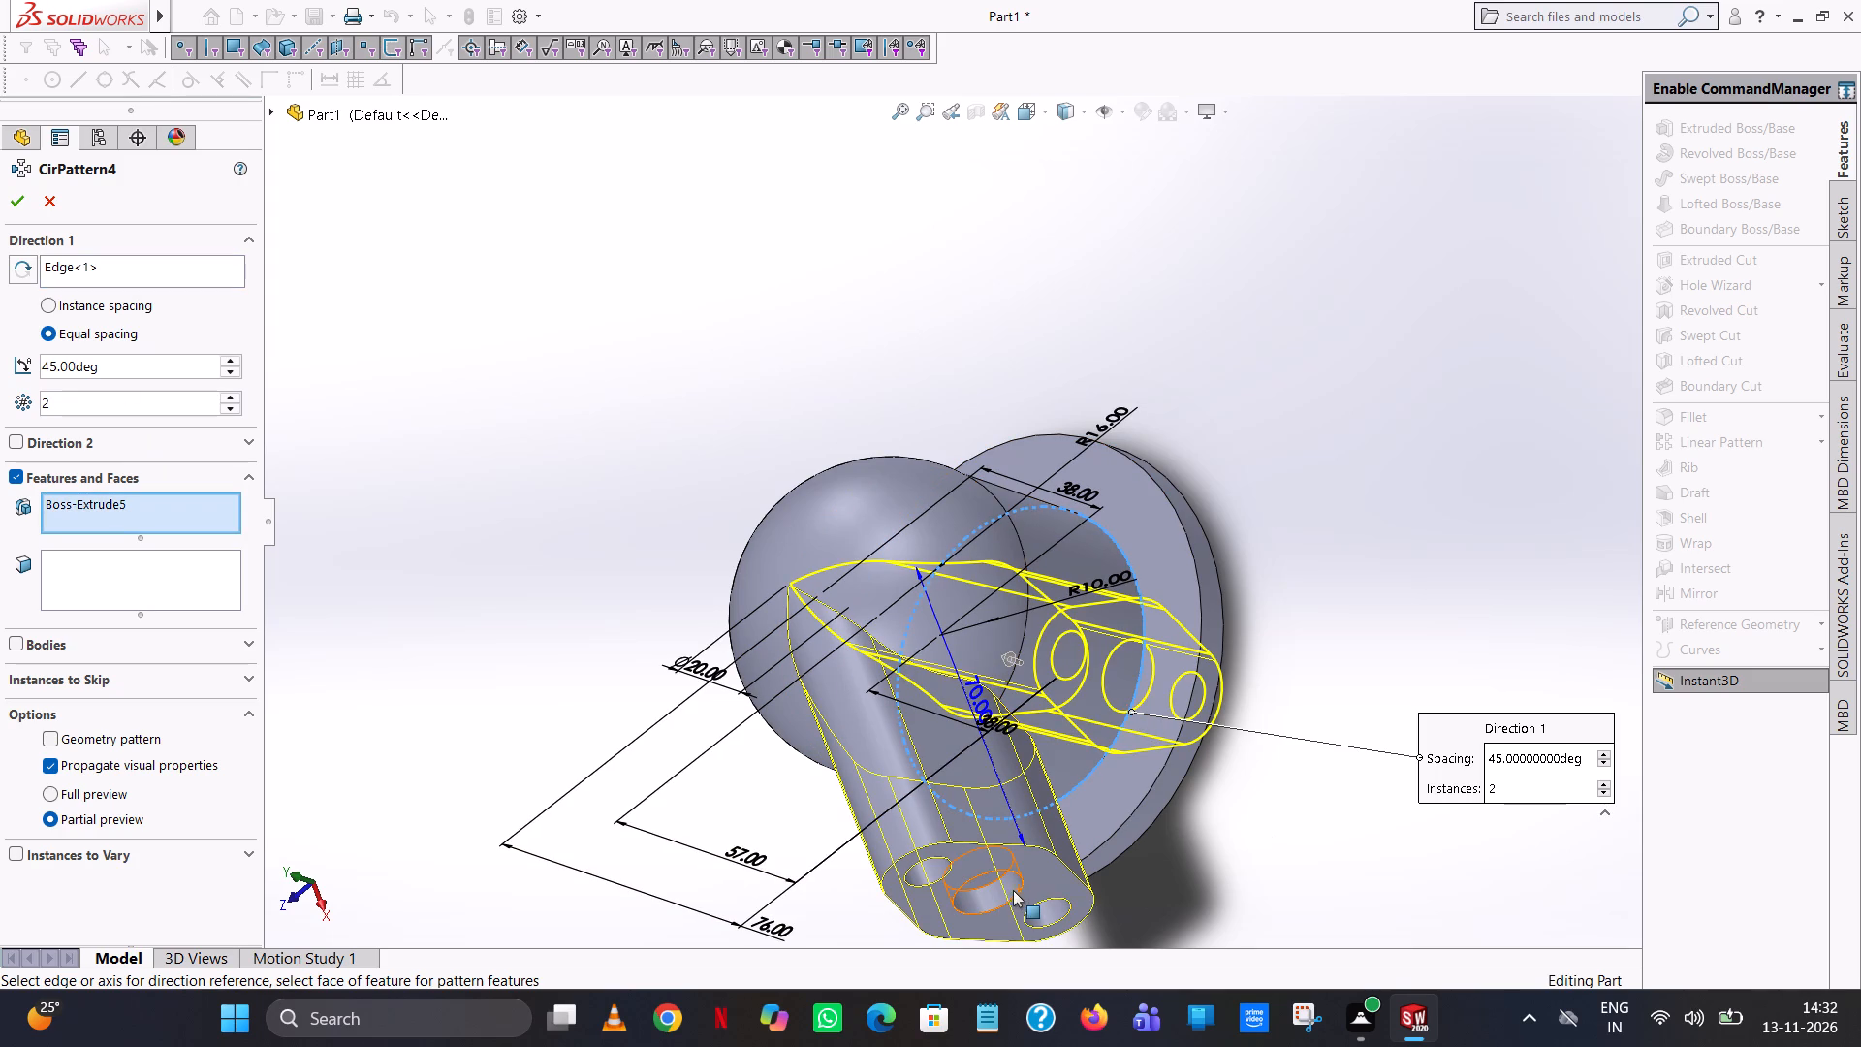
left_click(1008, 890)
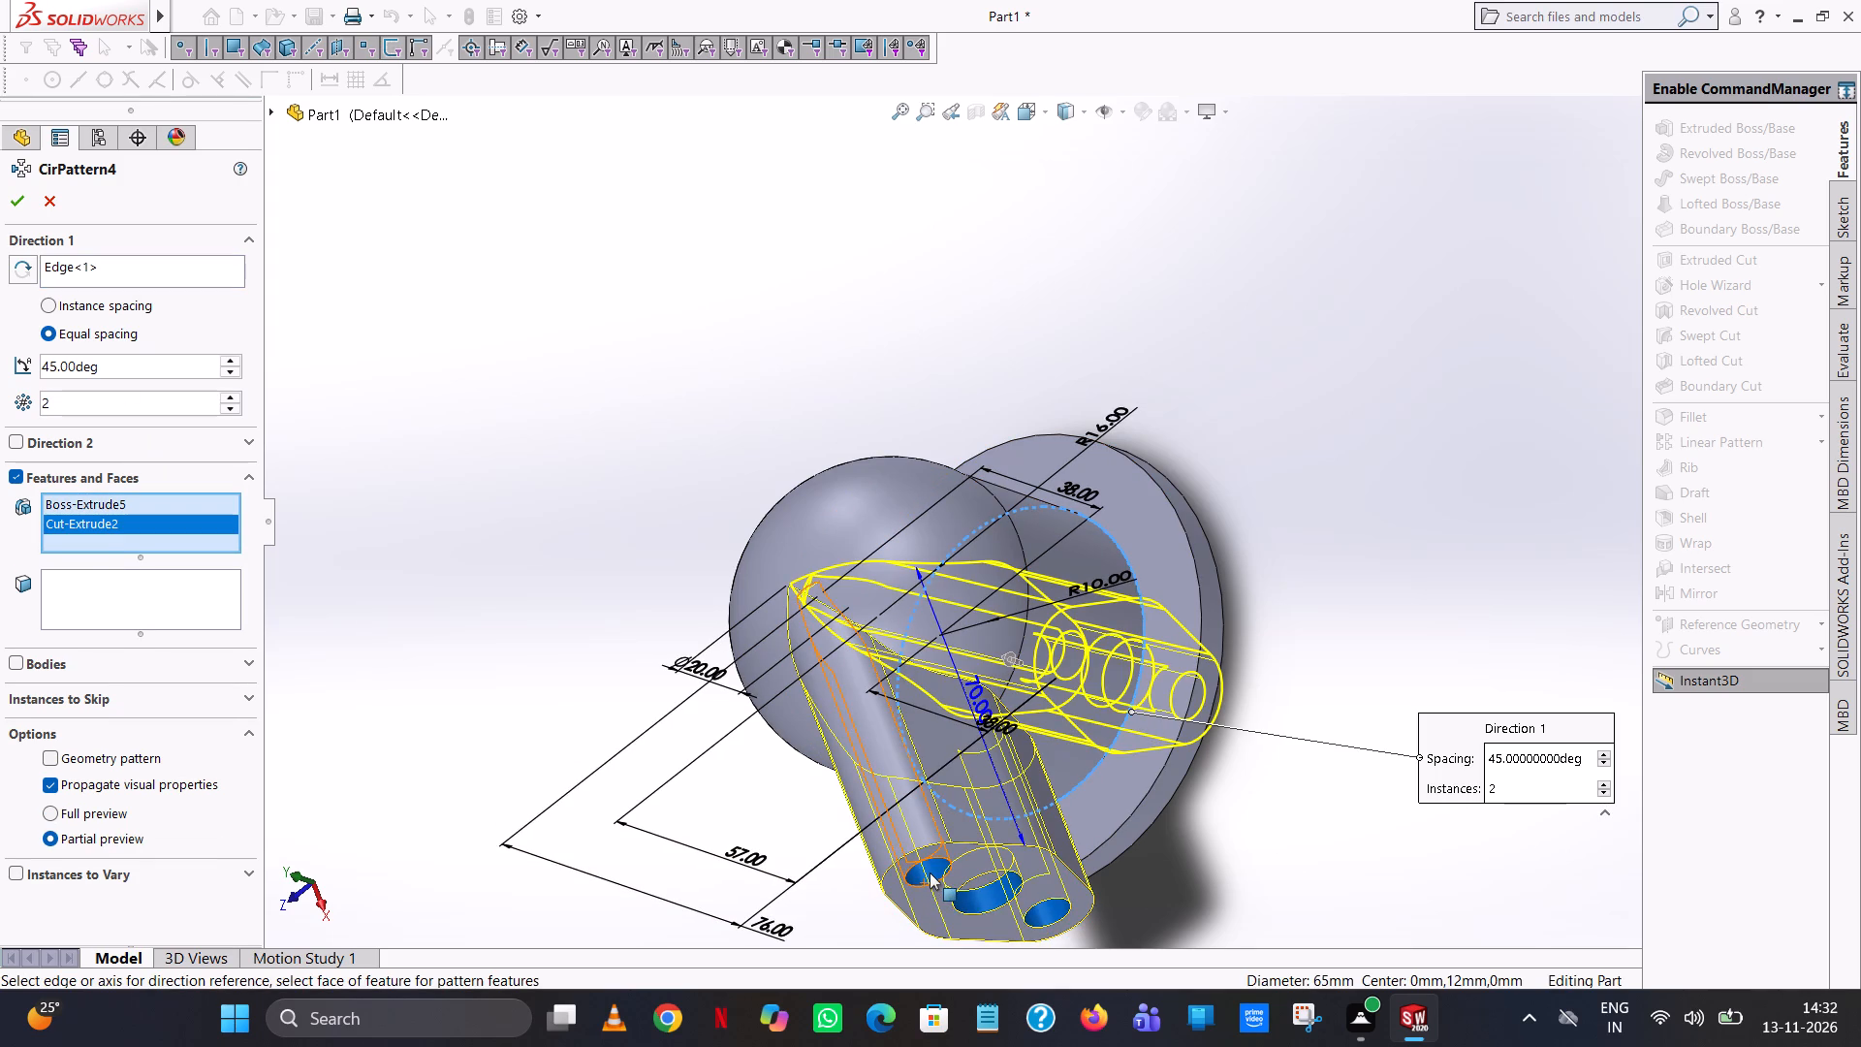
left_click(930, 872)
left_click(1052, 913)
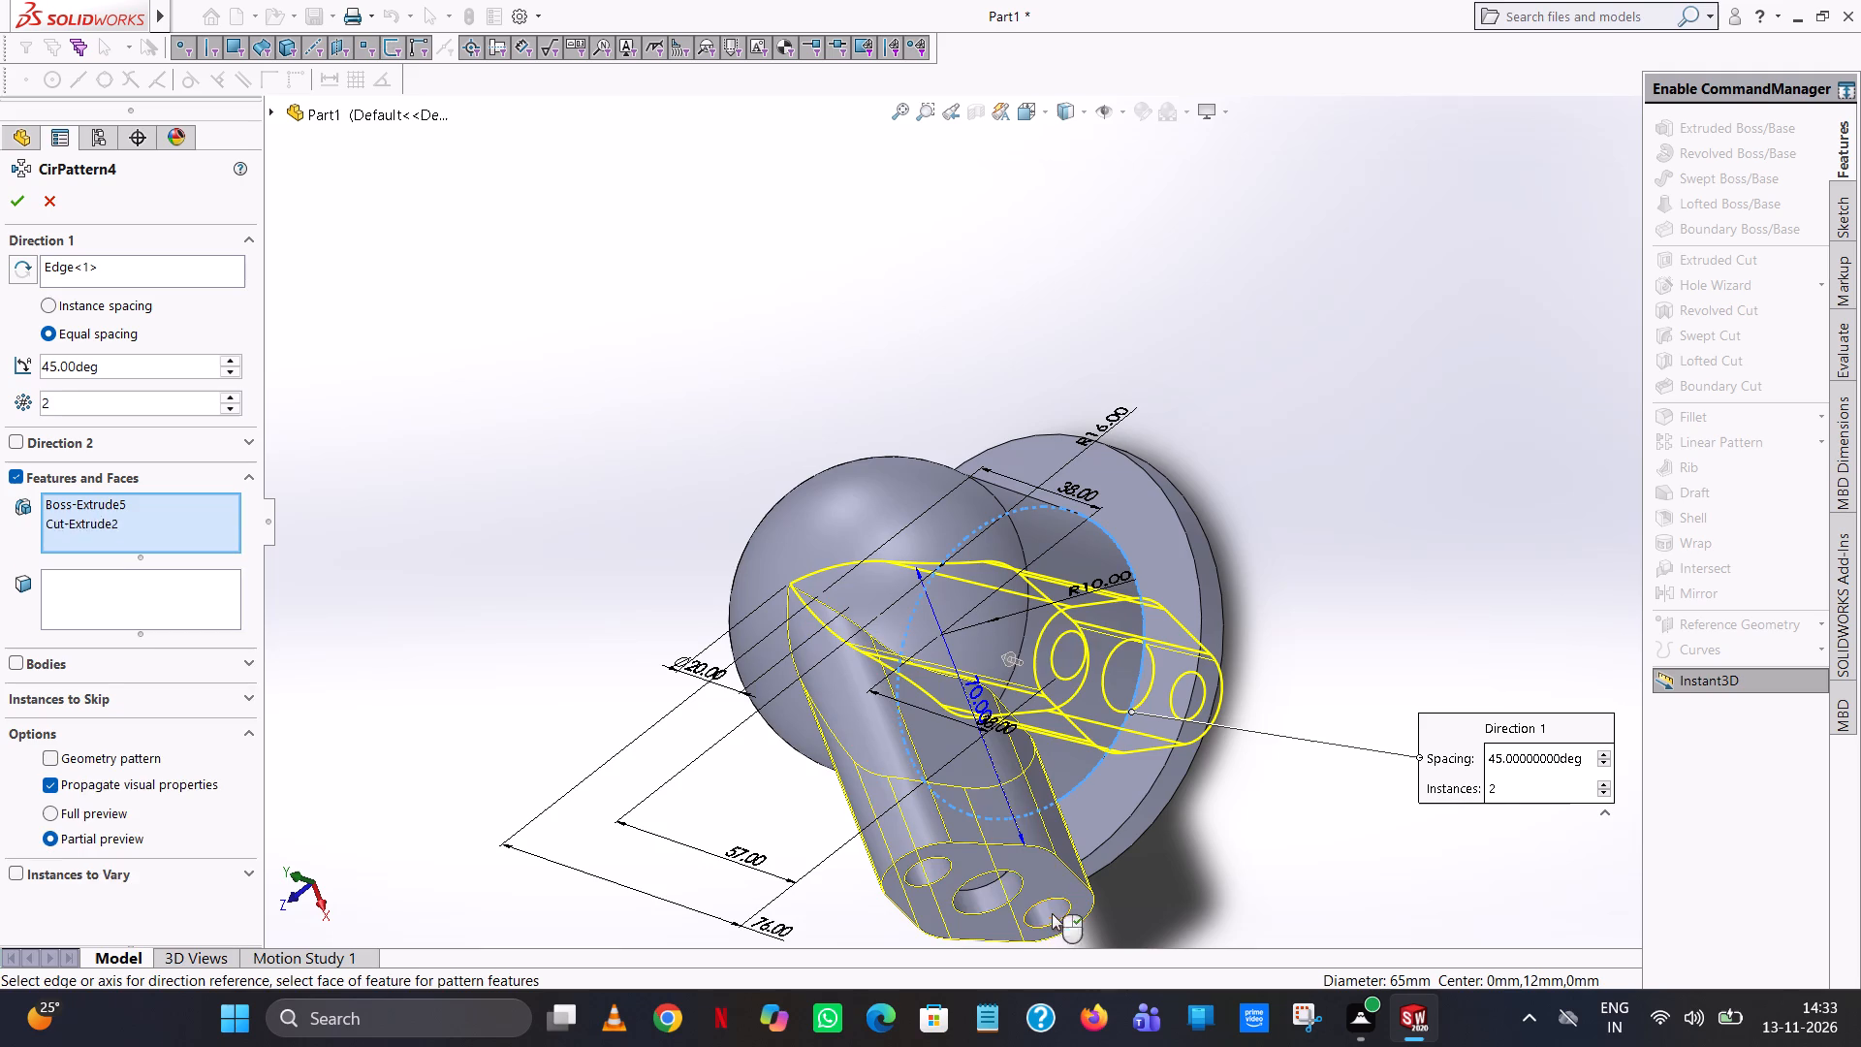
left_click(4, 209)
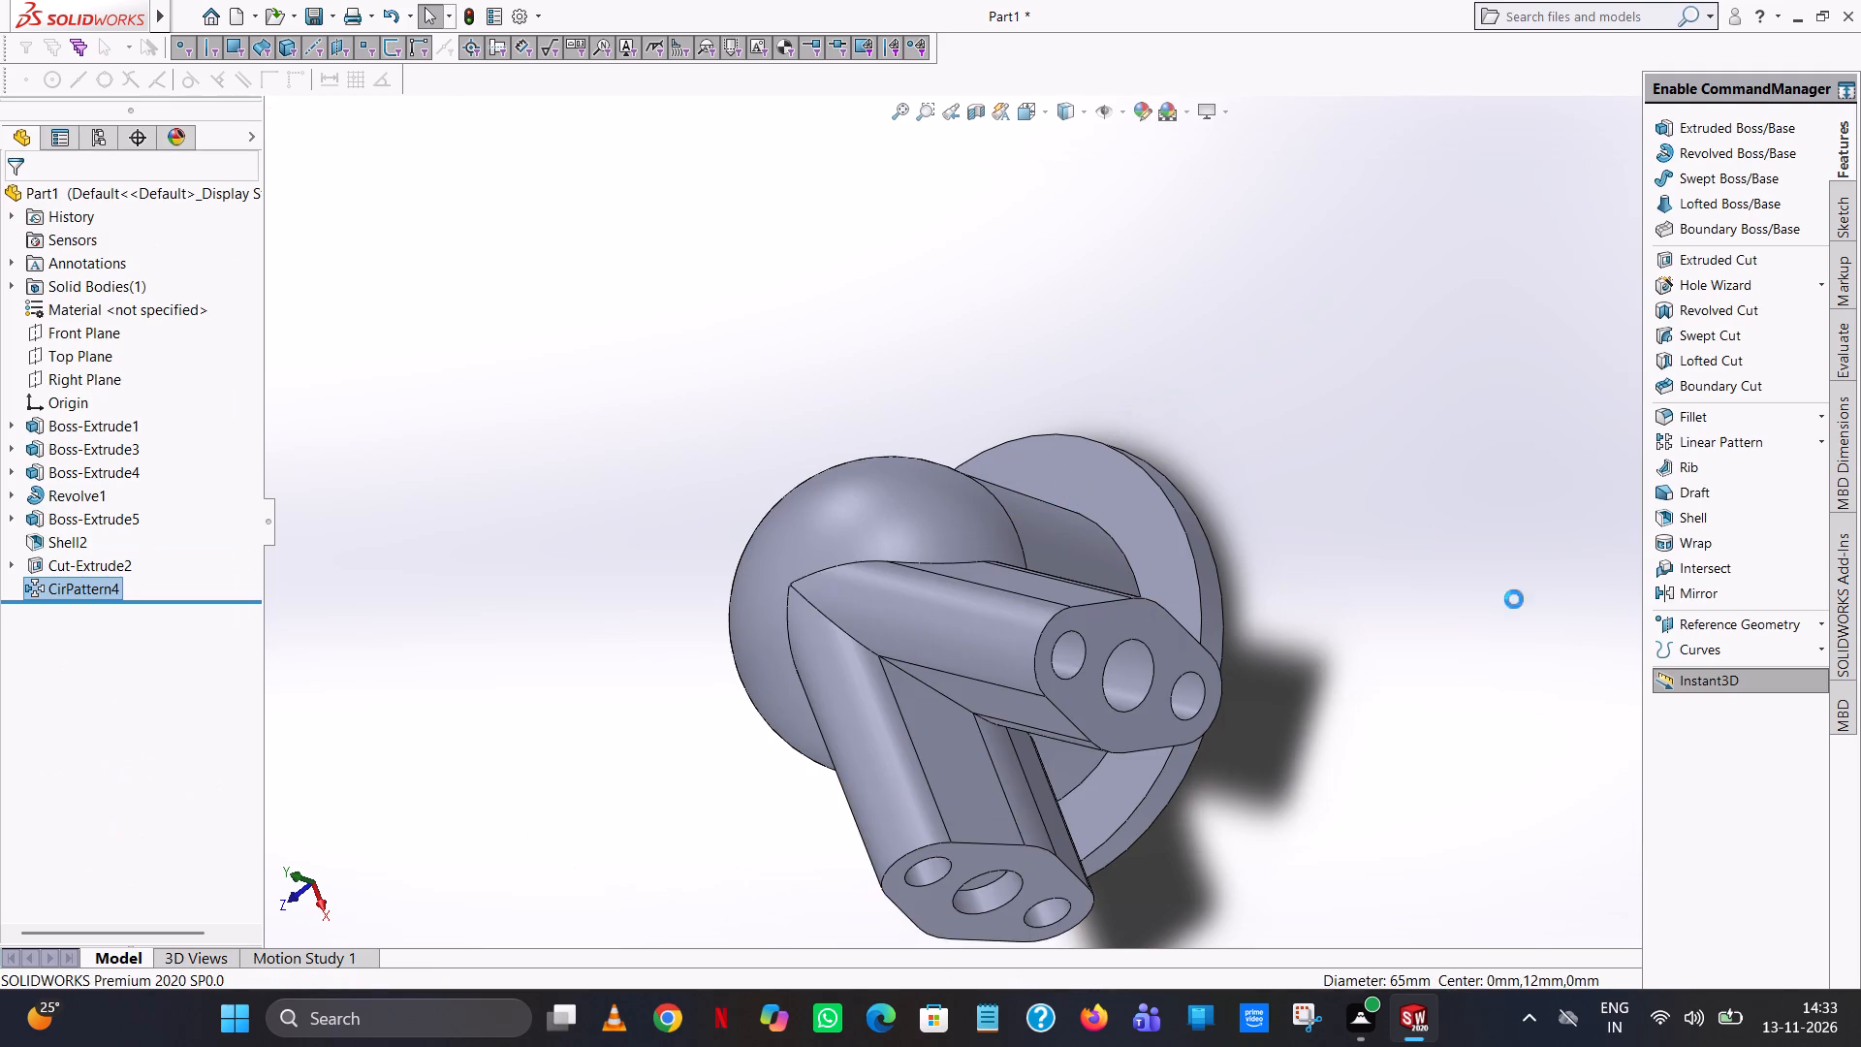
Examine the patterned arms from outside and through the open end of the bore.
left_click(1448, 680)
middle_click_drag(1321, 693, 1193, 447)
scroll(1244, 589, "up", 1)
middle_click_drag(1179, 440, 1106, 379)
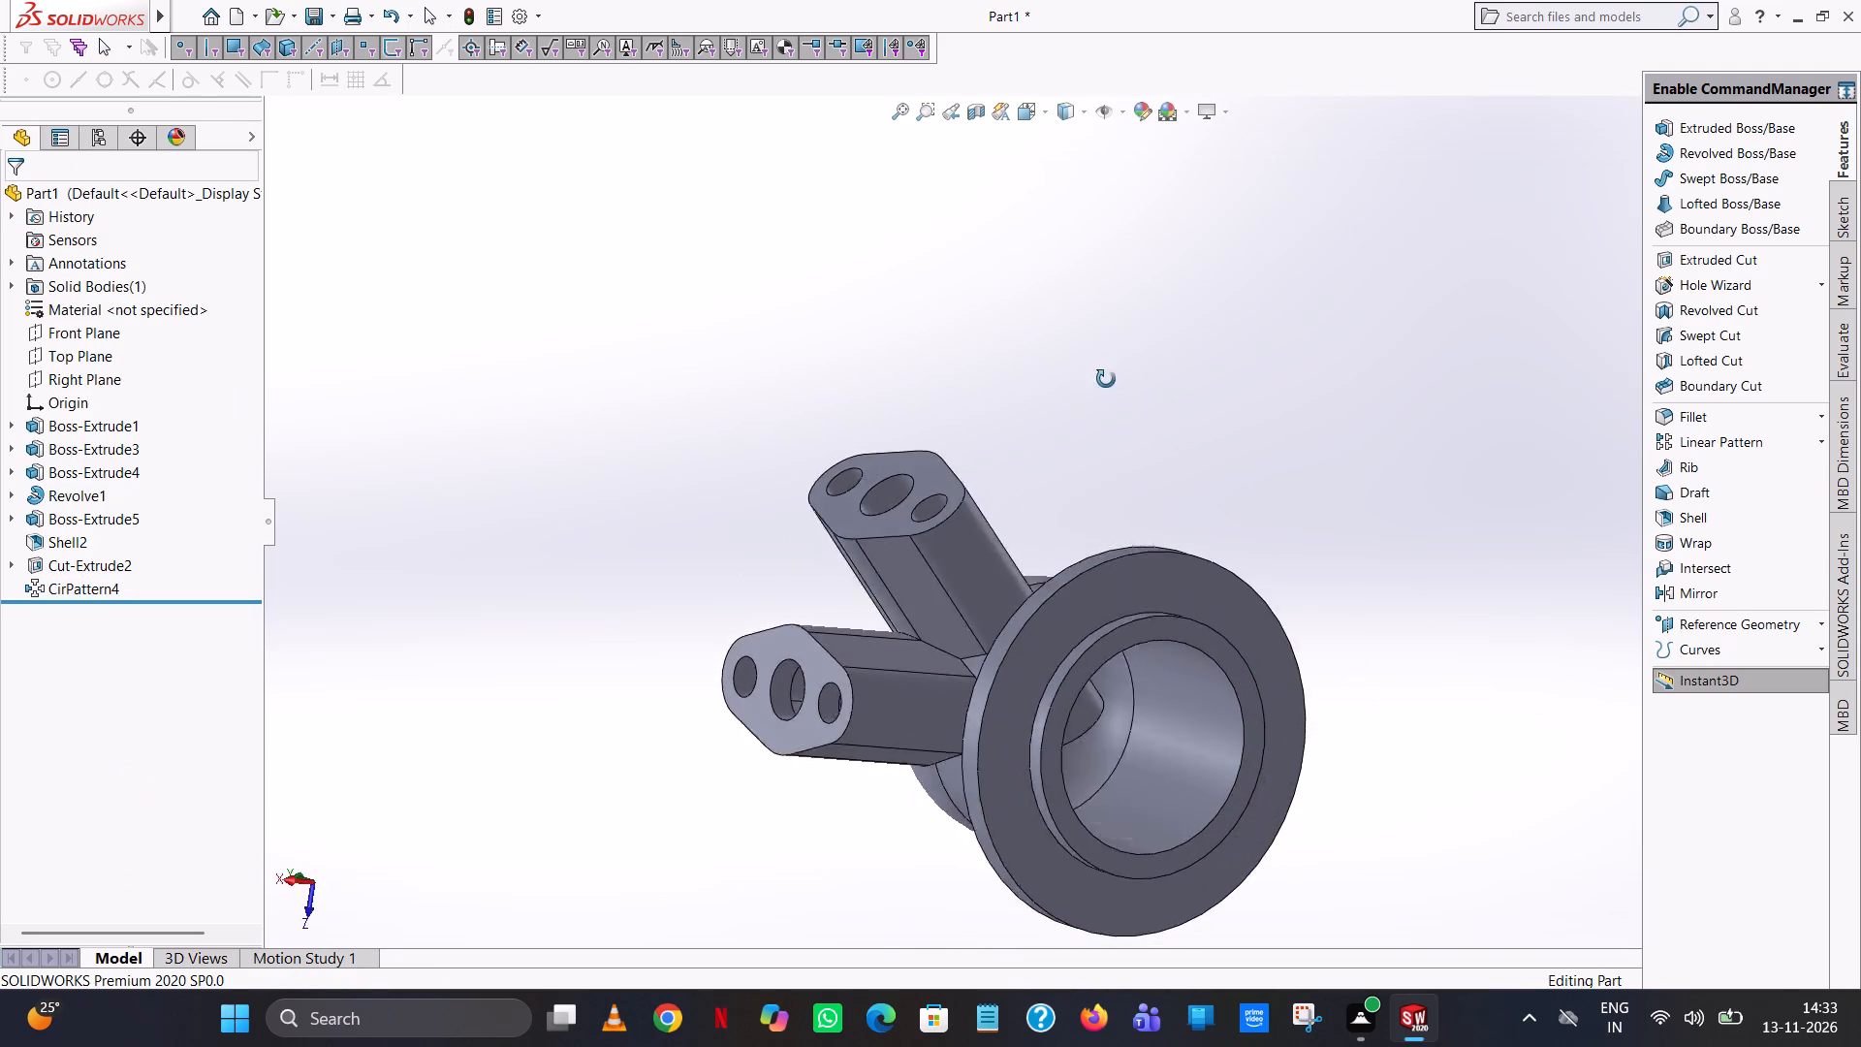
middle_click_drag(1106, 379, 1012, 345)
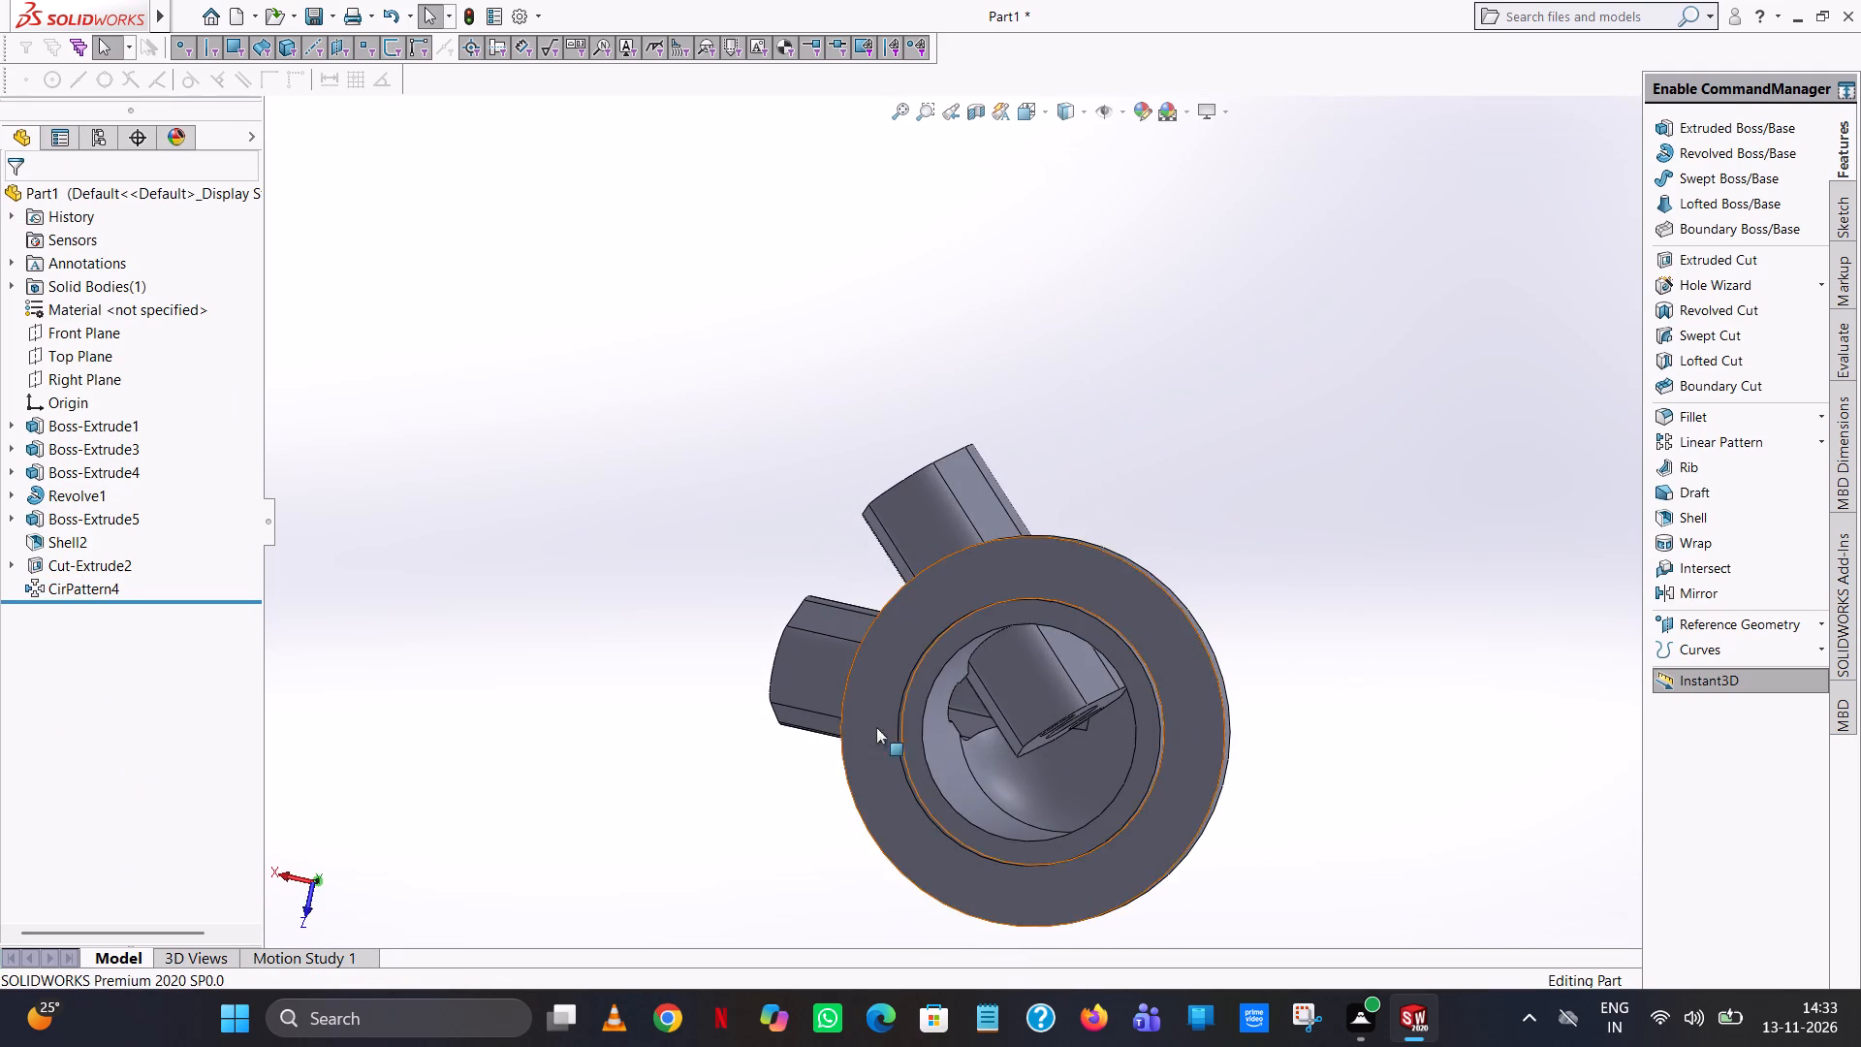
scroll(1054, 680, "down", 9)
scroll(1056, 681, "up", 2)
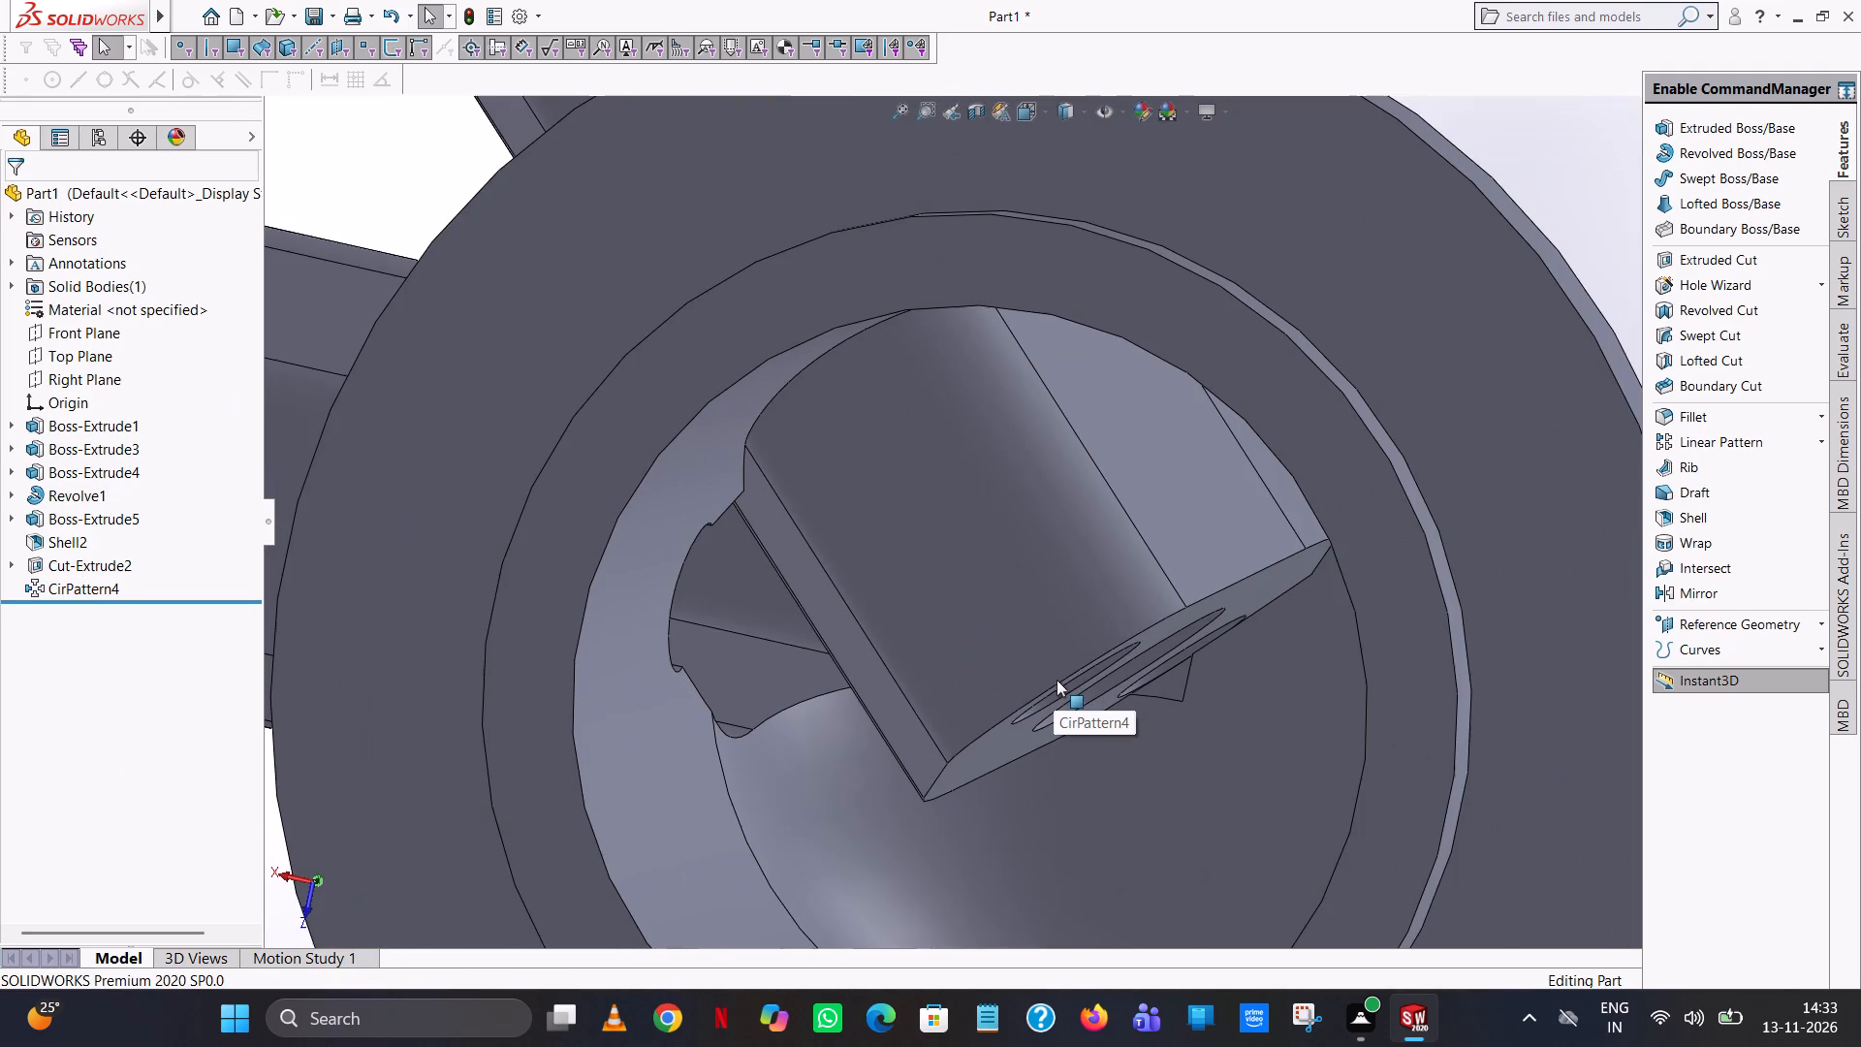
Start an extruded cut on the base's raised ring face and sketch a 26.5 mm radius circle centred on the origin along the bore edge.
left_click(1766, 270)
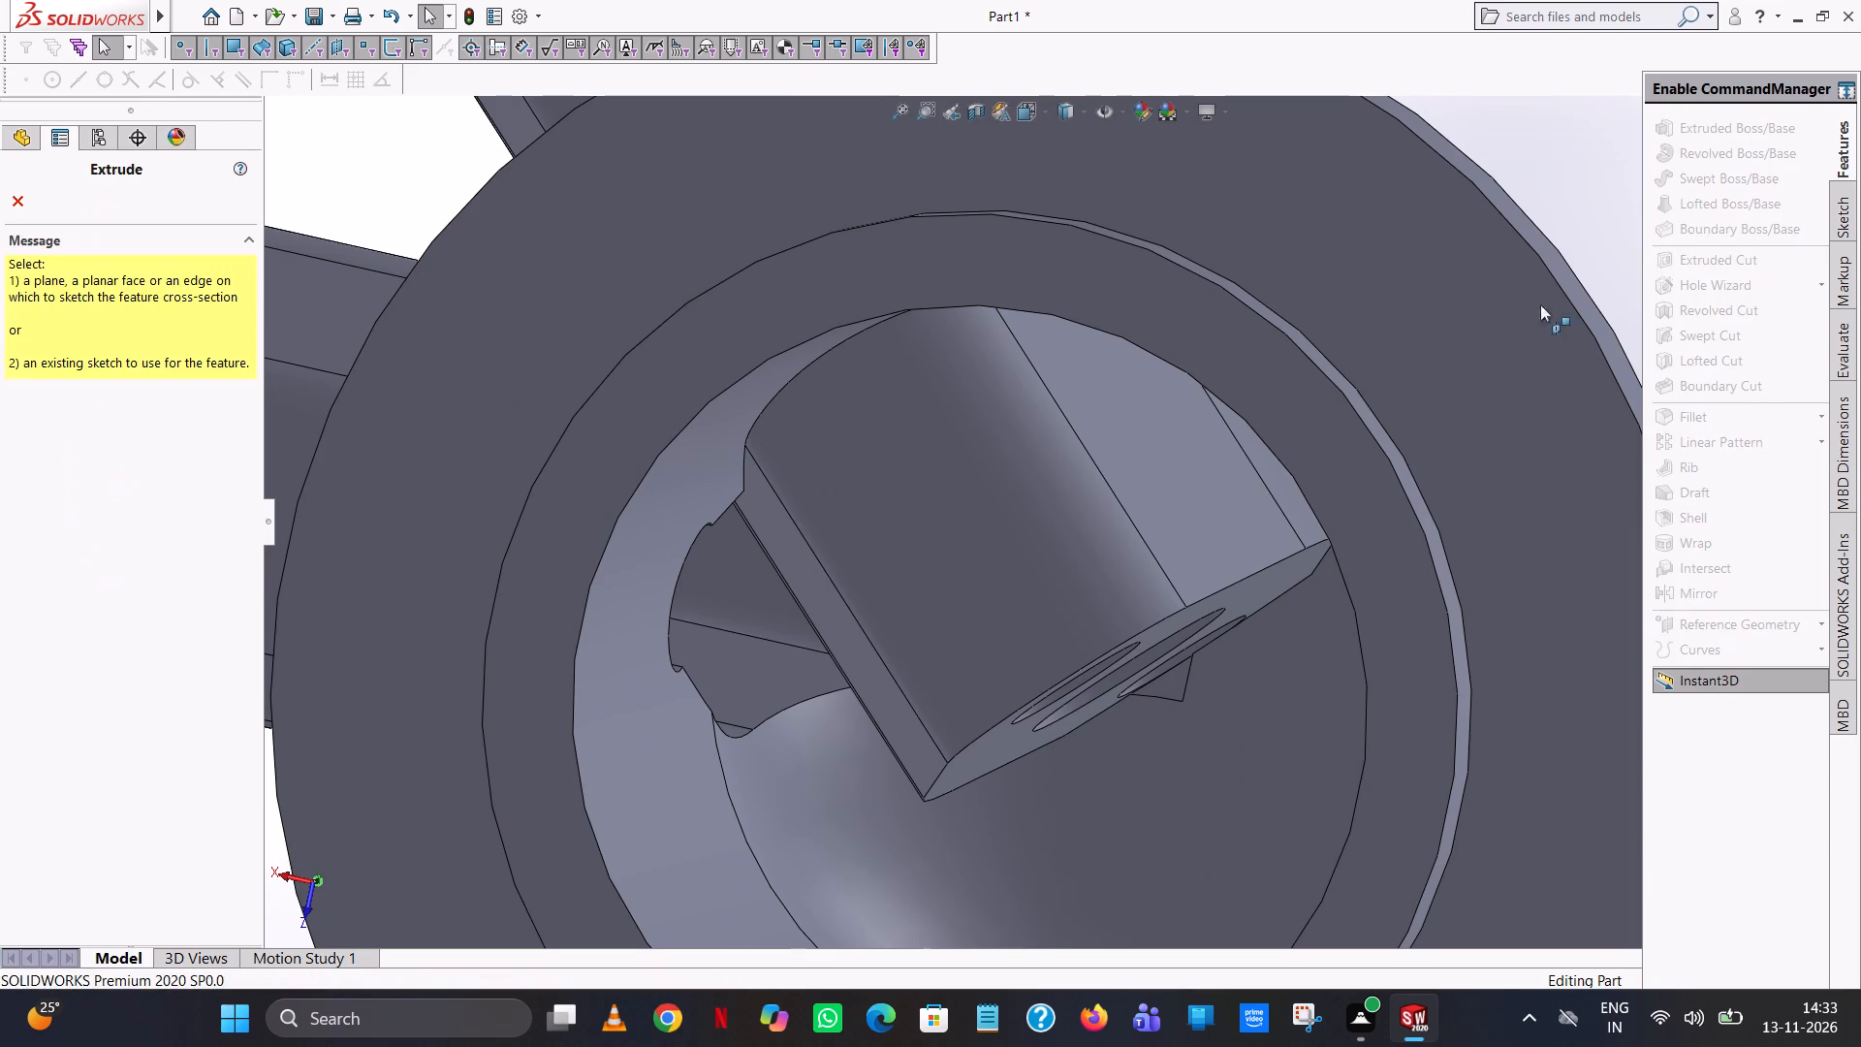
left_click(1143, 294)
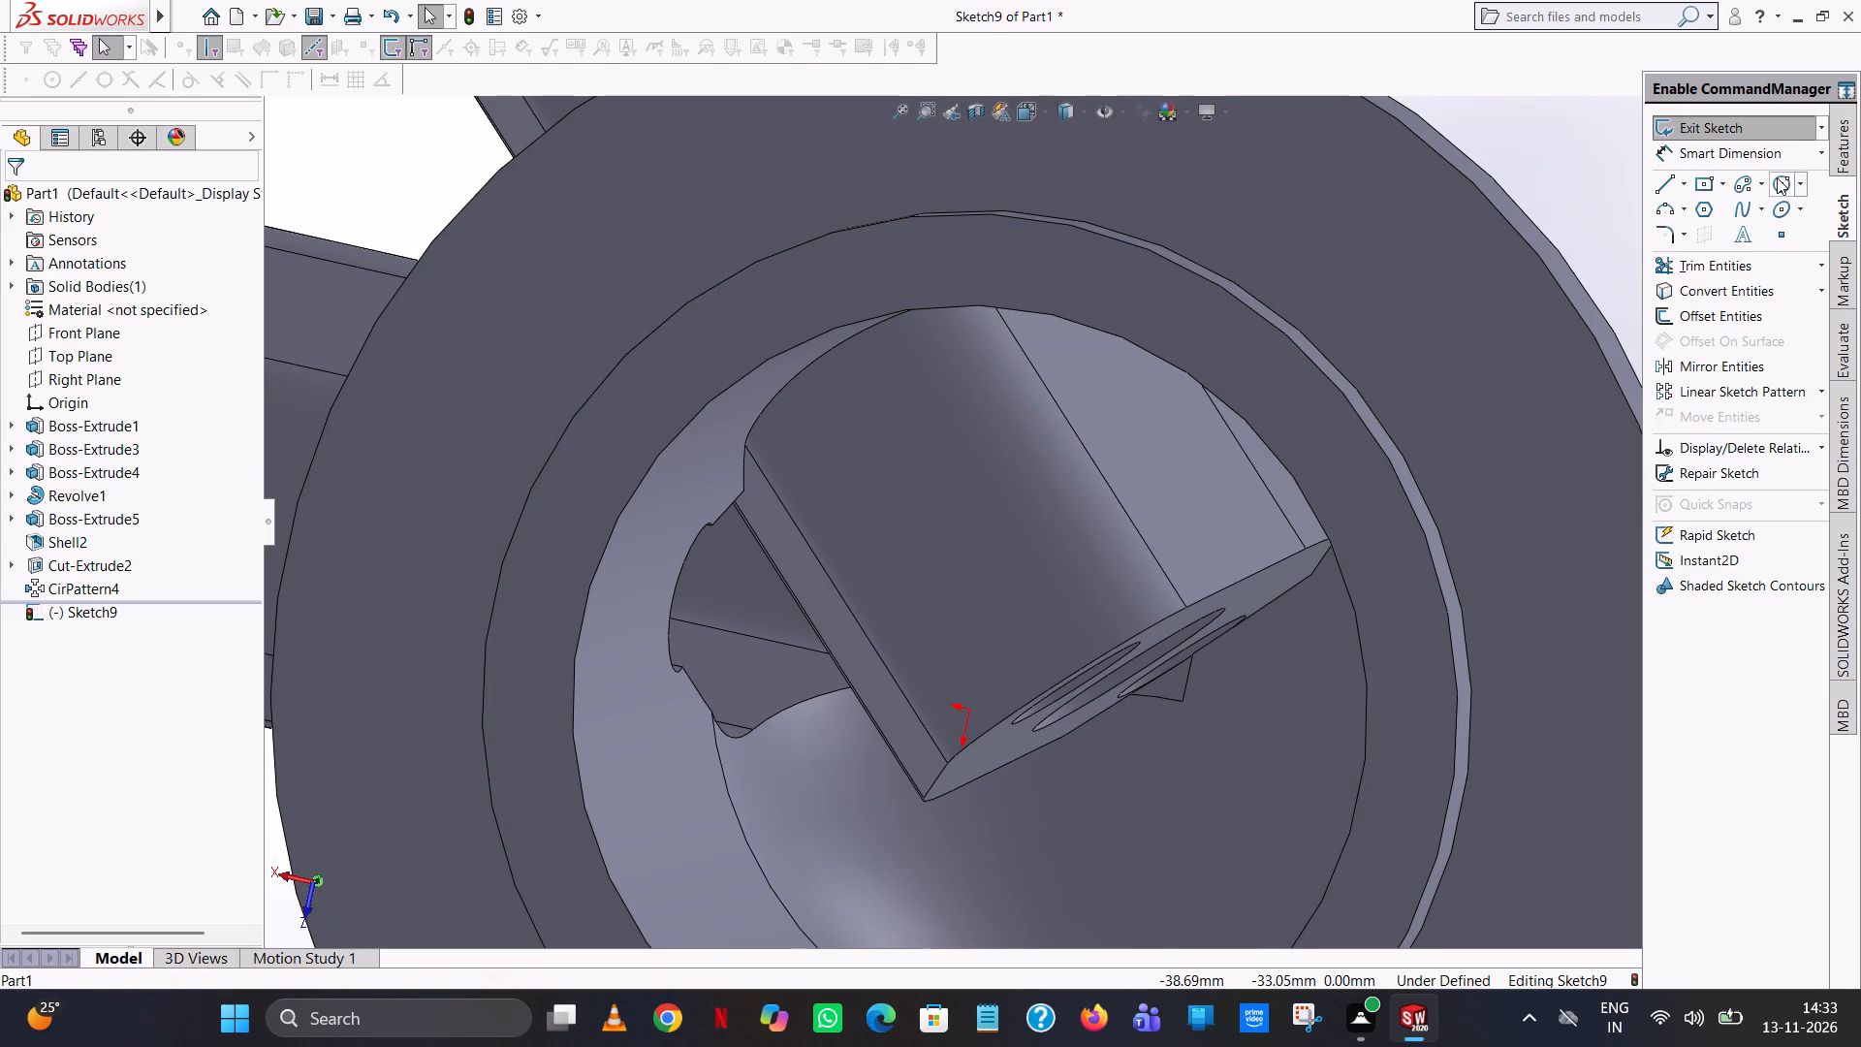
left_click(1777, 177)
left_click(968, 709)
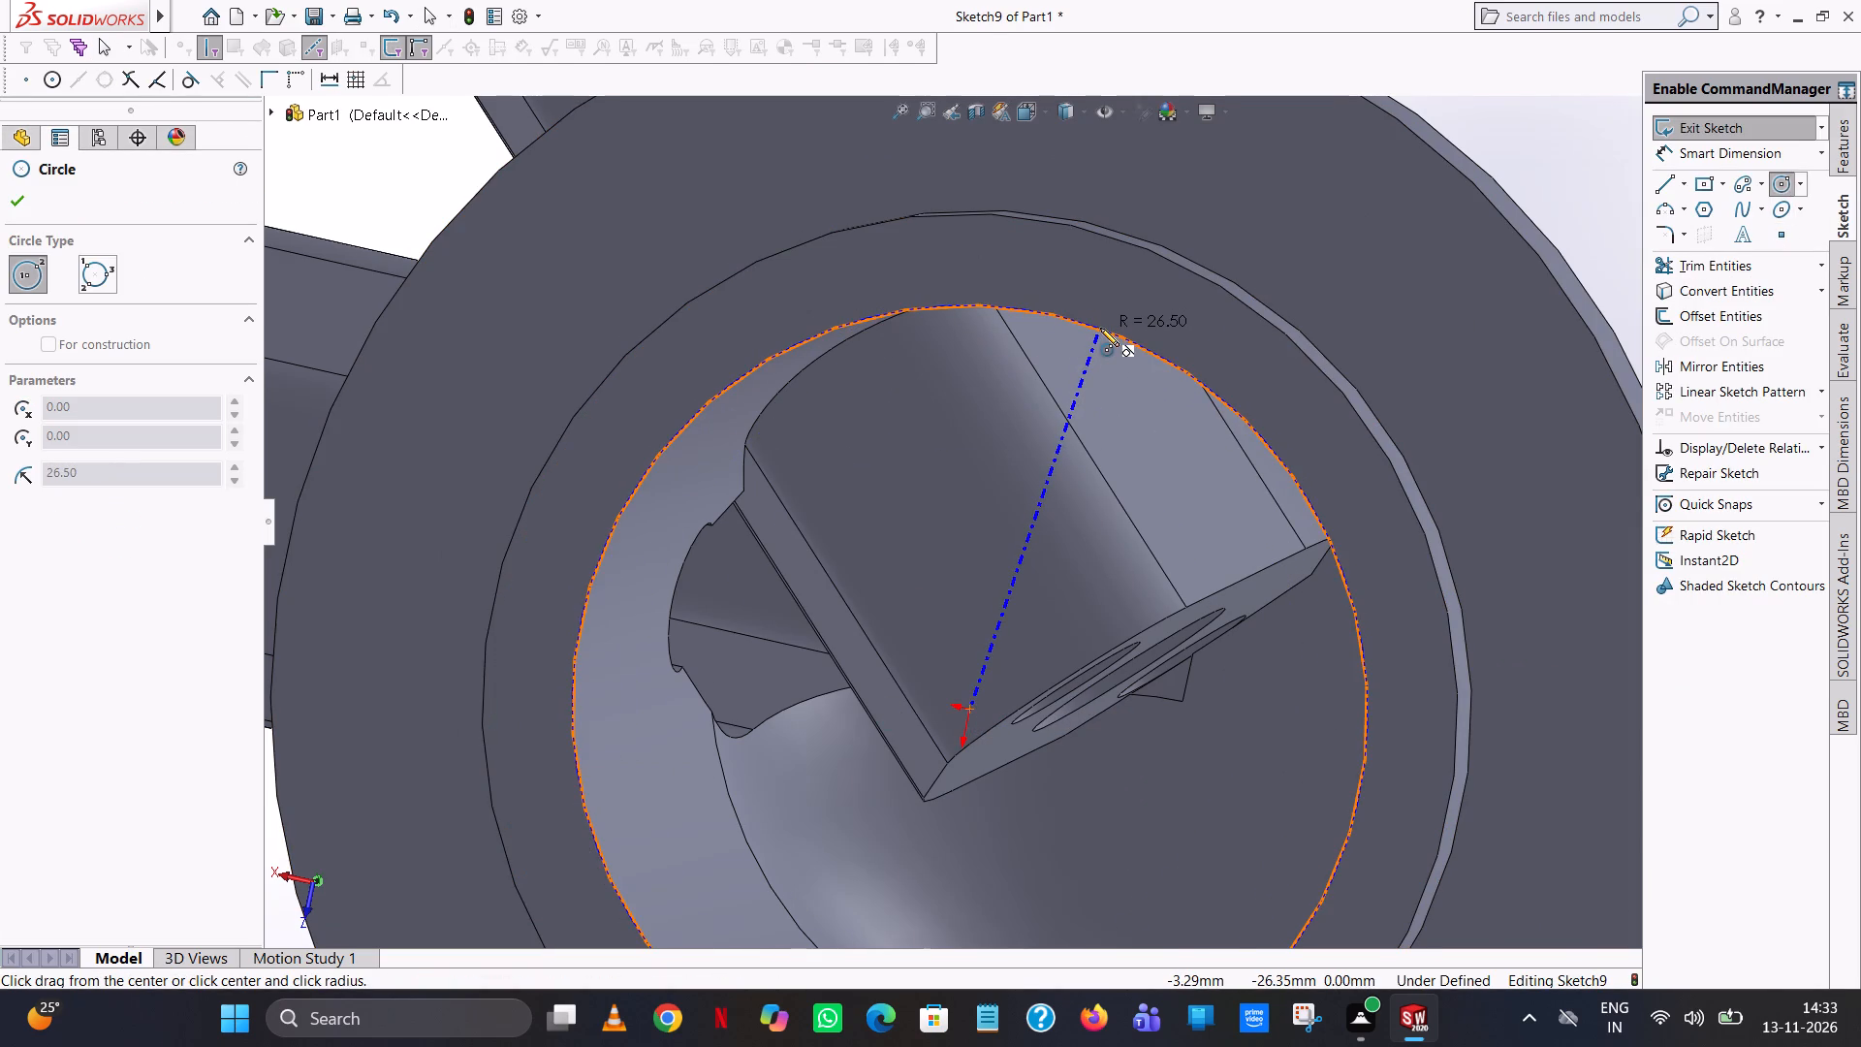
left_click(1100, 328)
right_click(1100, 328)
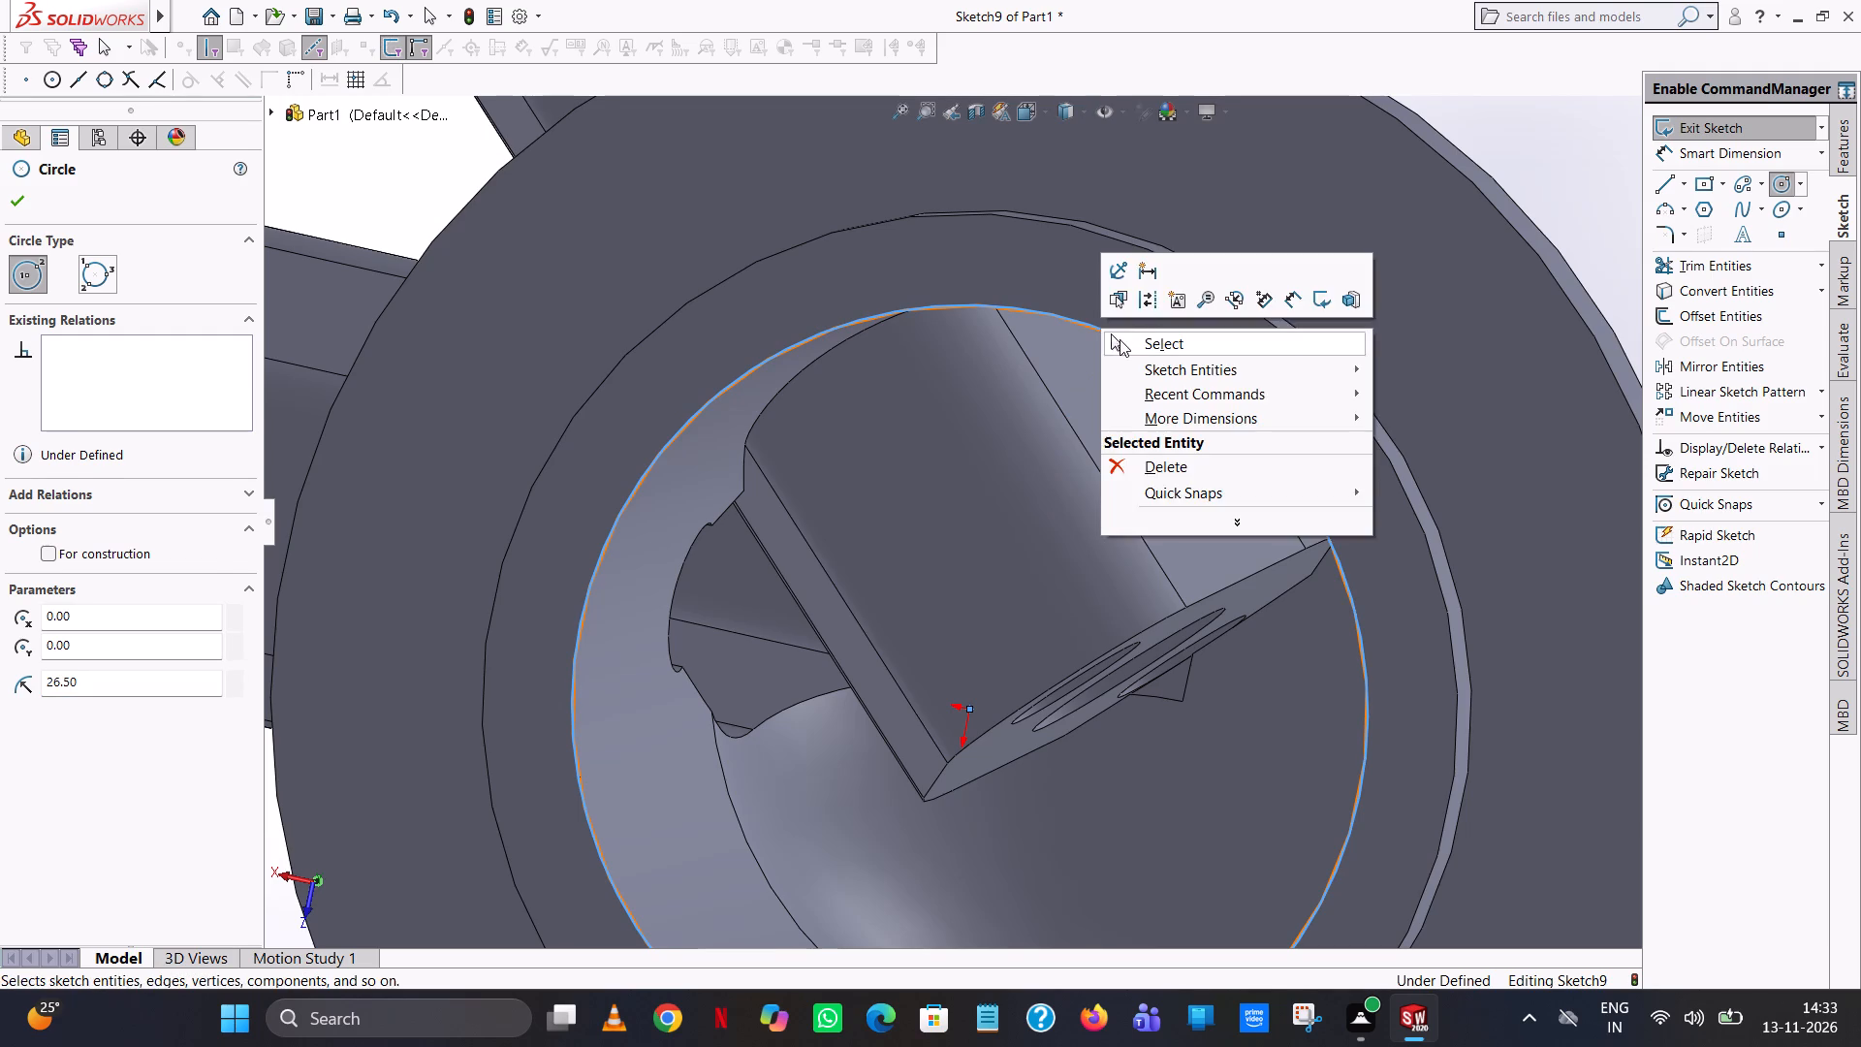
left_click(1120, 339)
Cut-extrude the bore circle up to the circular edge where the cylindrical body meets the dome, and check the interior.
scroll(1121, 359, "up", 6)
middle_click_drag(1122, 362, 1141, 611)
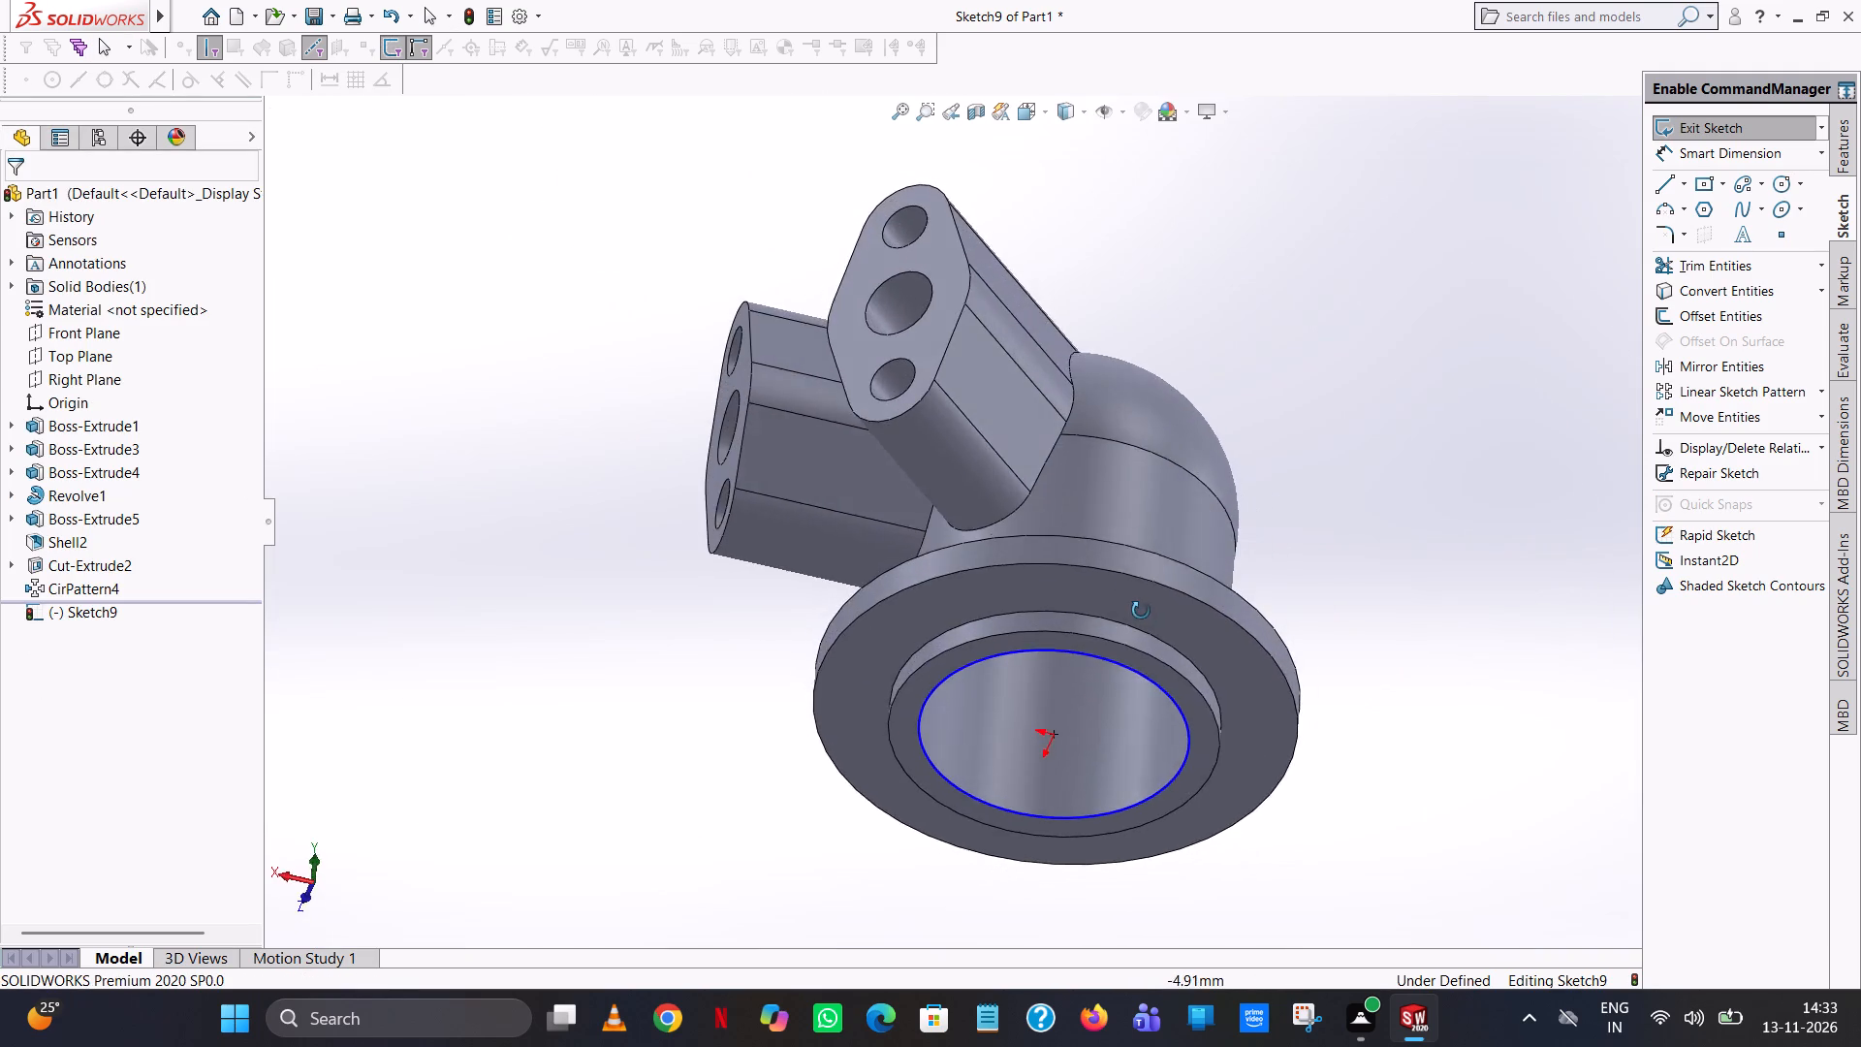
middle_click_drag(1141, 611, 1236, 348)
scroll(1169, 713, "up", 1)
middle_click_drag(1141, 476, 1276, 394)
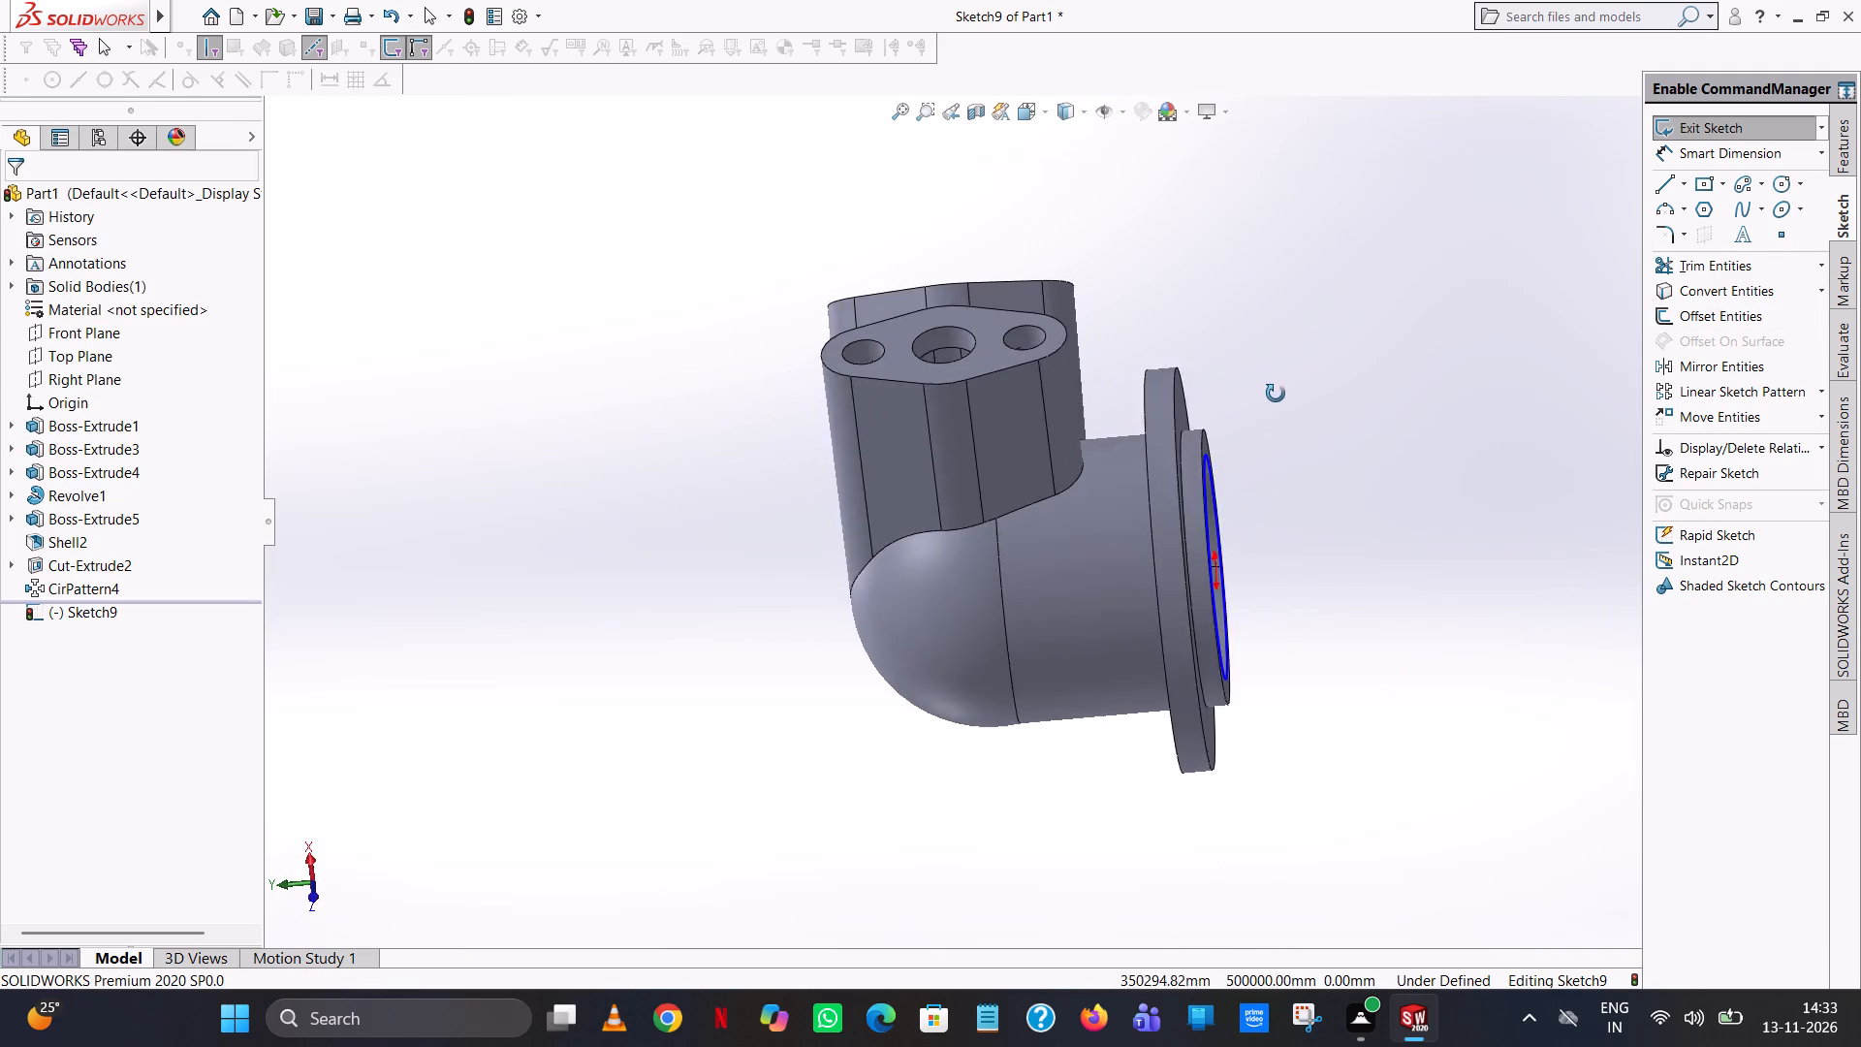
middle_click_drag(1276, 394, 1396, 173)
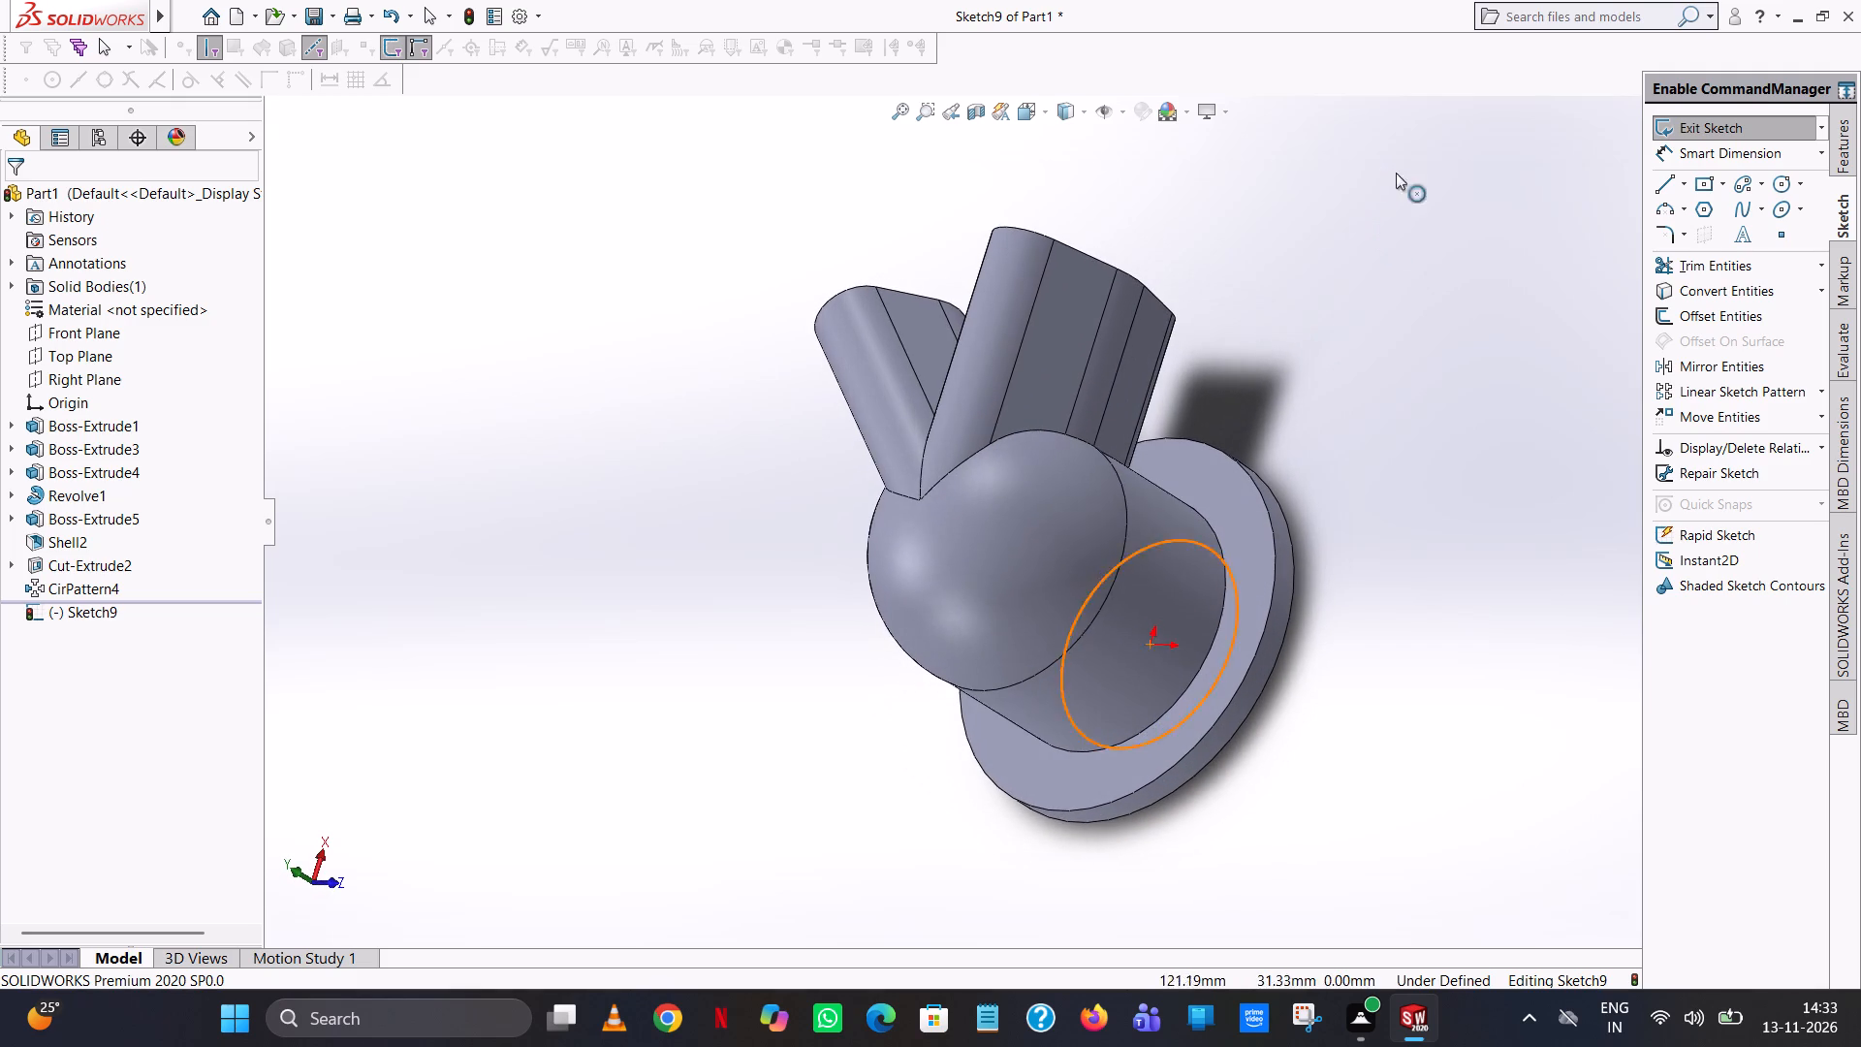
left_click(1126, 492)
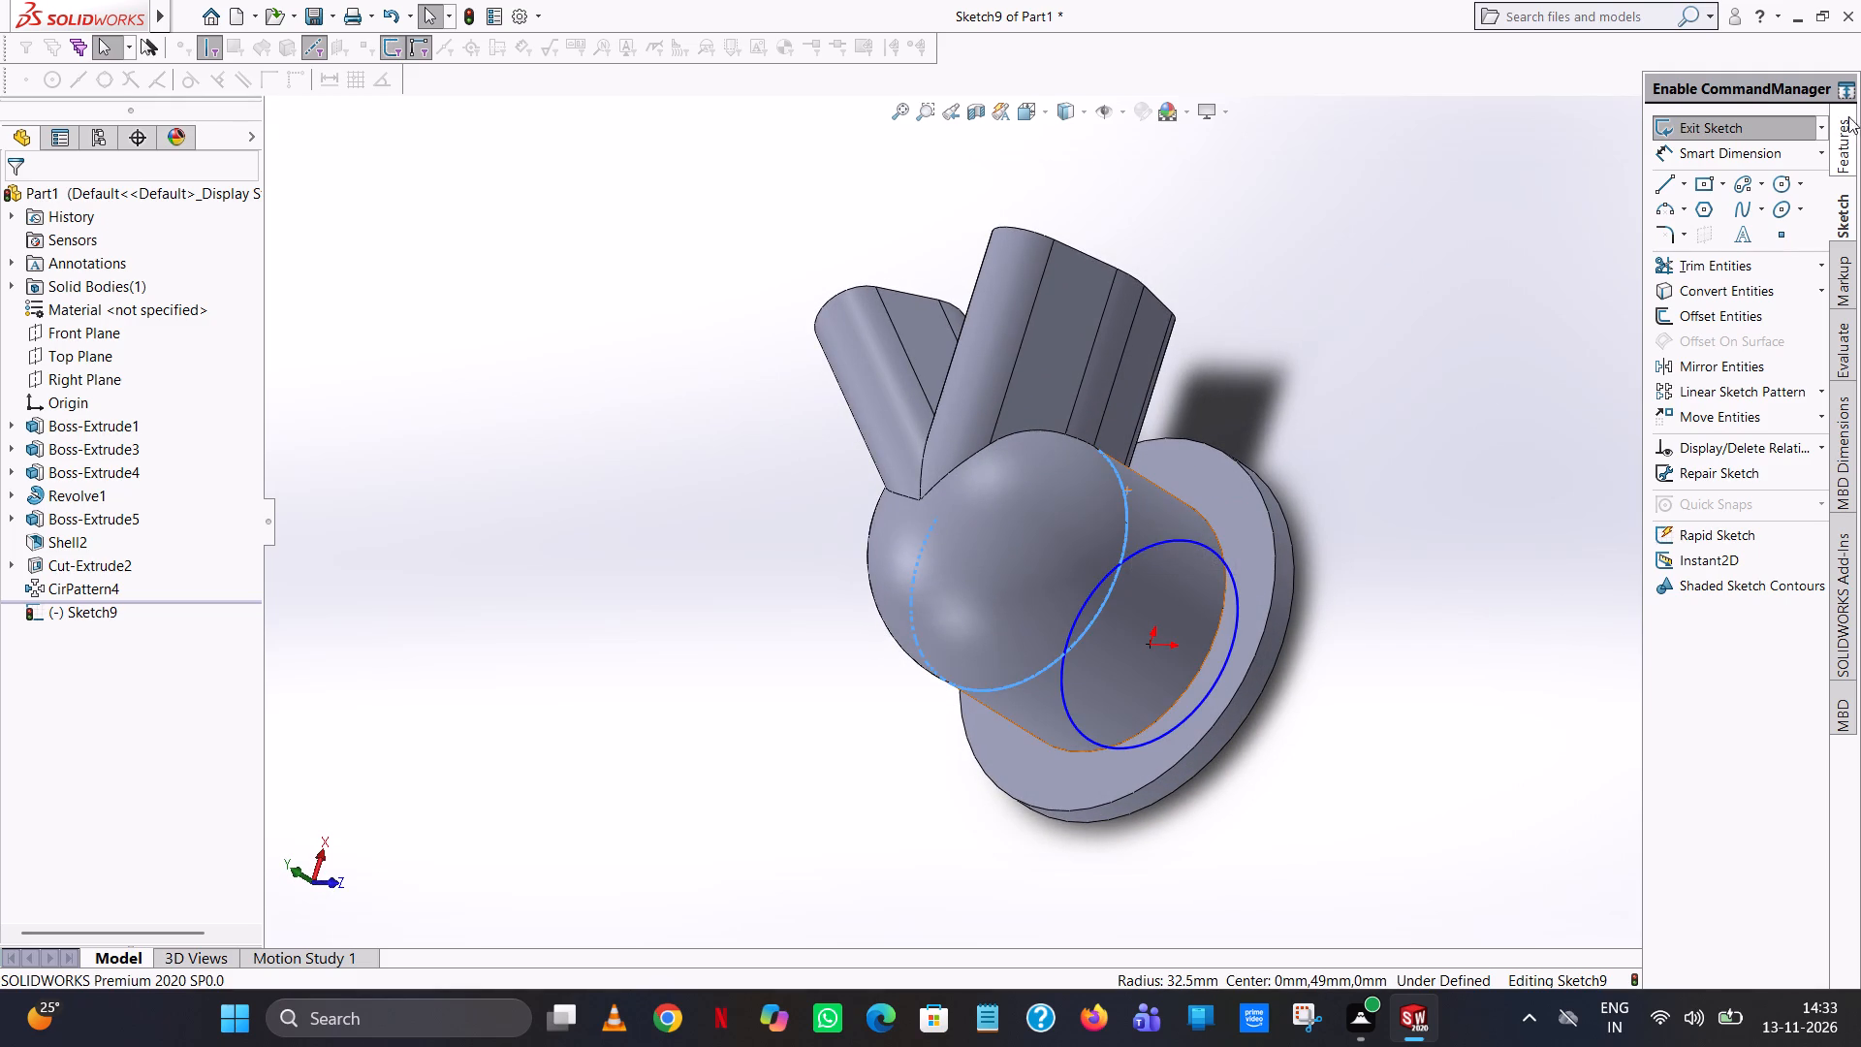
left_click(1846, 138)
left_click(1731, 254)
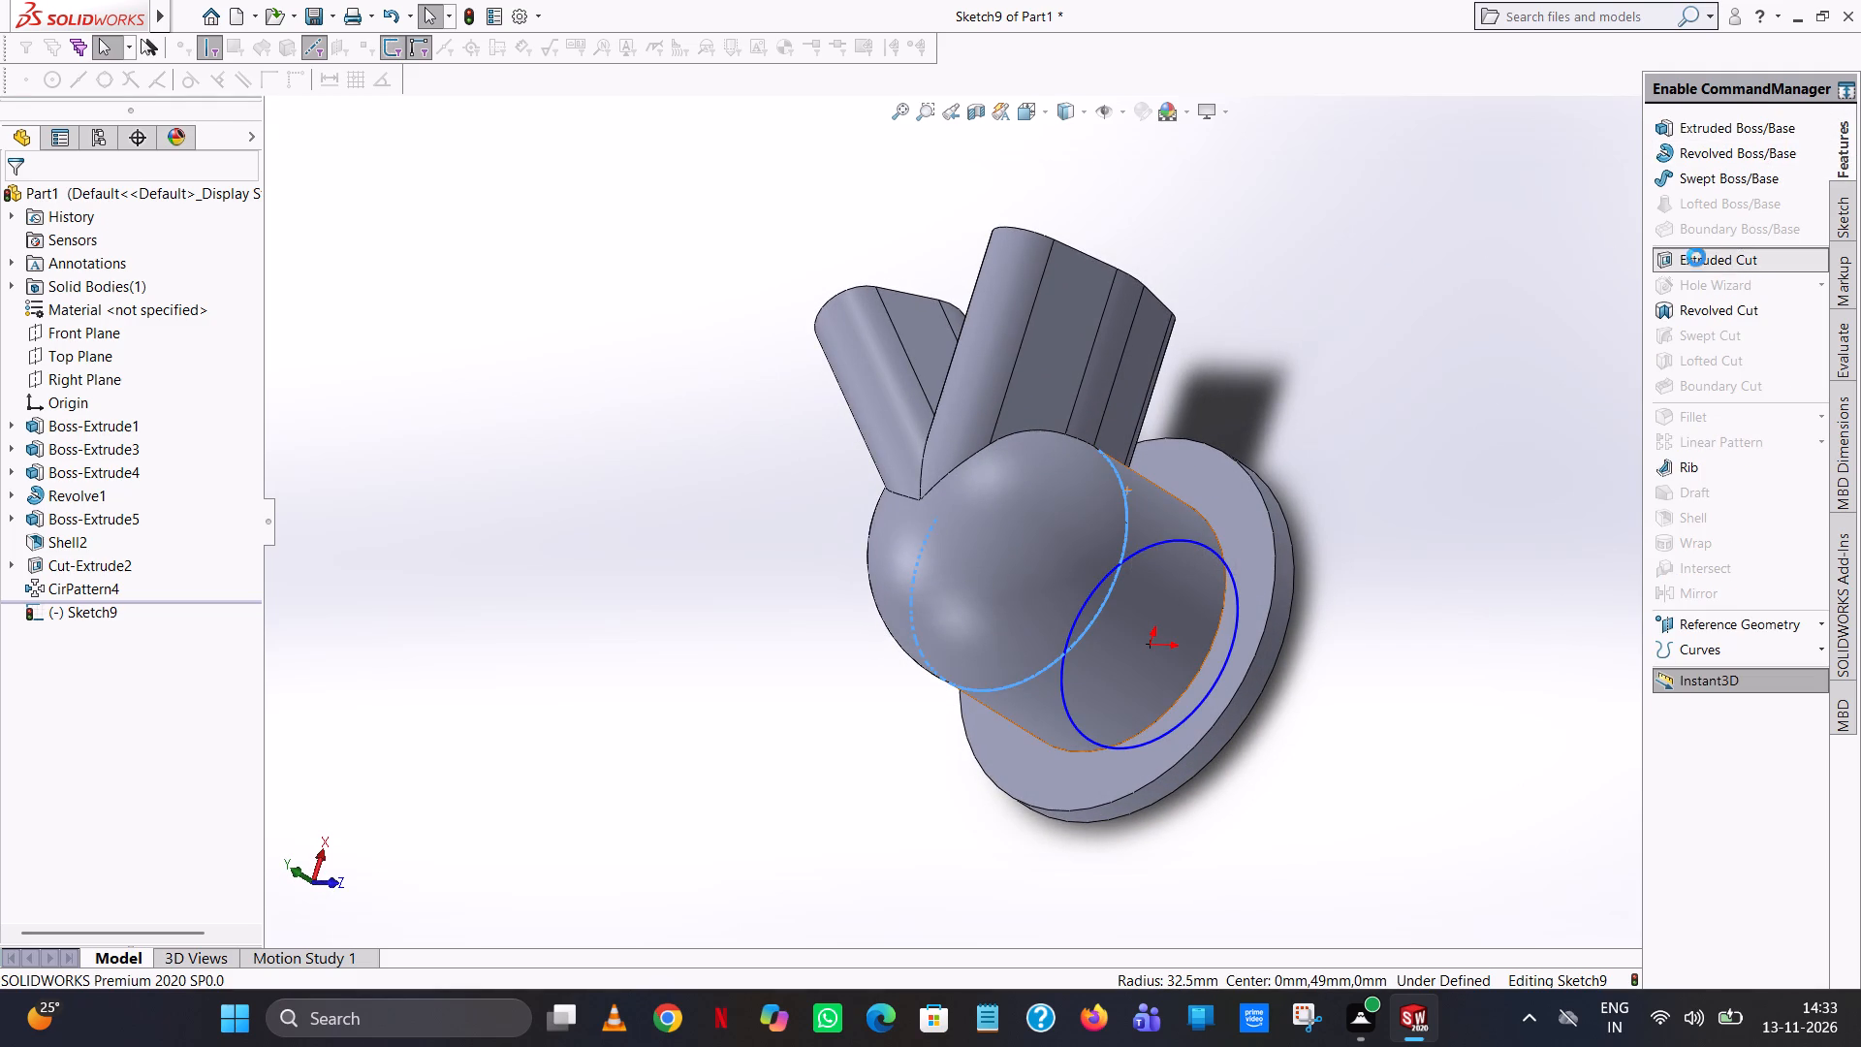
scroll(1372, 456, "up", 1)
middle_click_drag(1372, 456, 1284, 381)
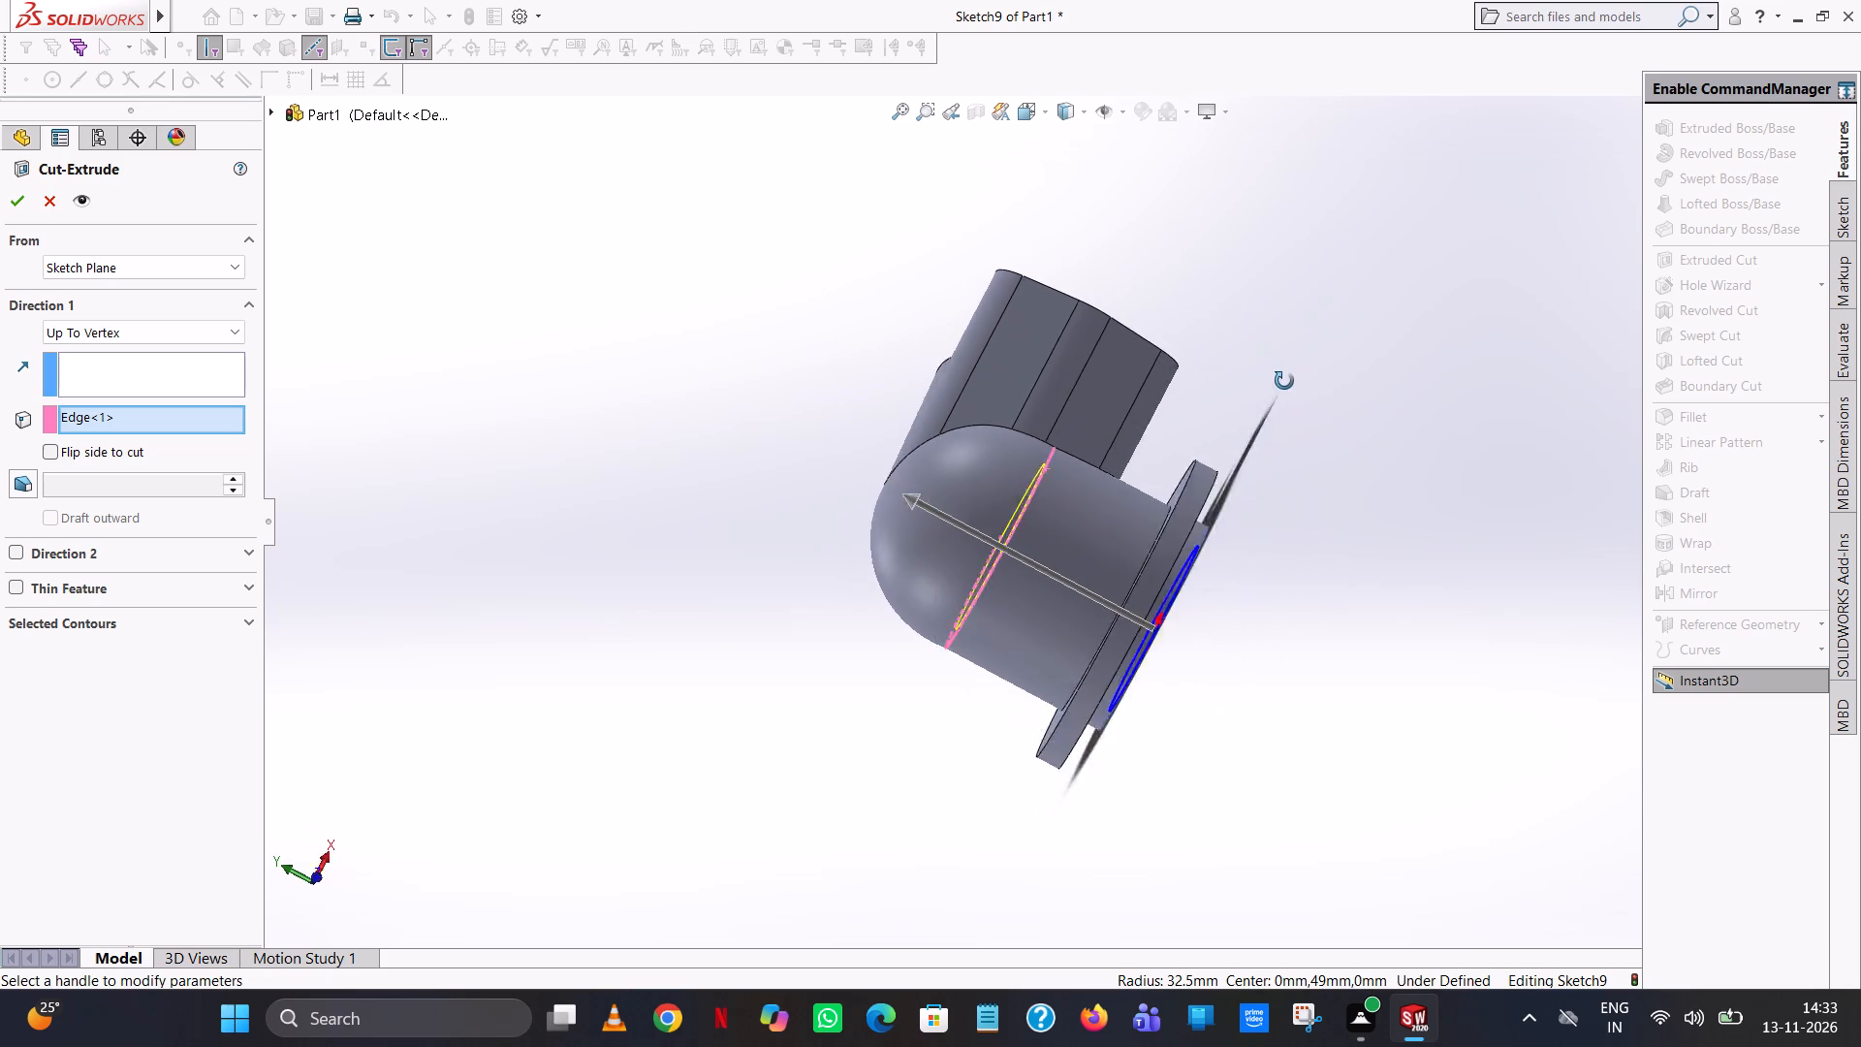
middle_click_drag(1284, 381, 1270, 359)
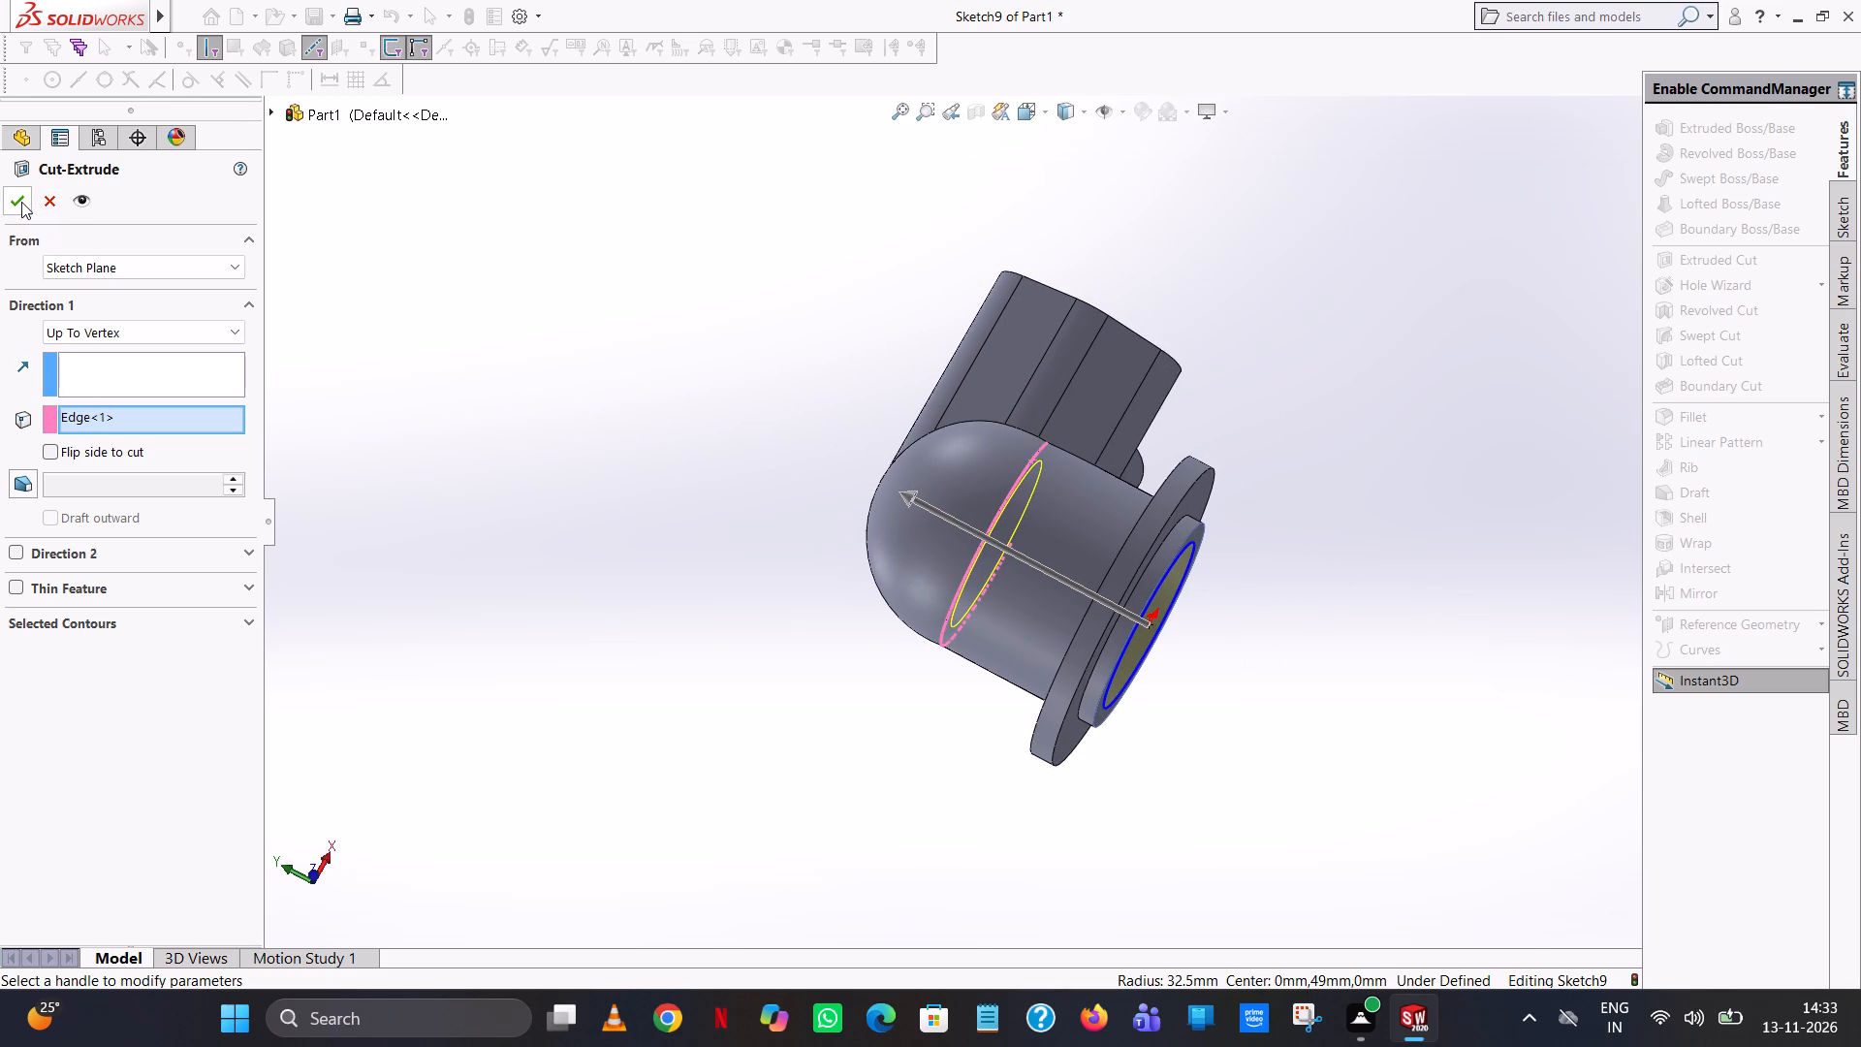
left_click(21, 202)
left_click(1308, 605)
scroll(1298, 612, "up", 1)
middle_click_drag(1298, 614, 1181, 509)
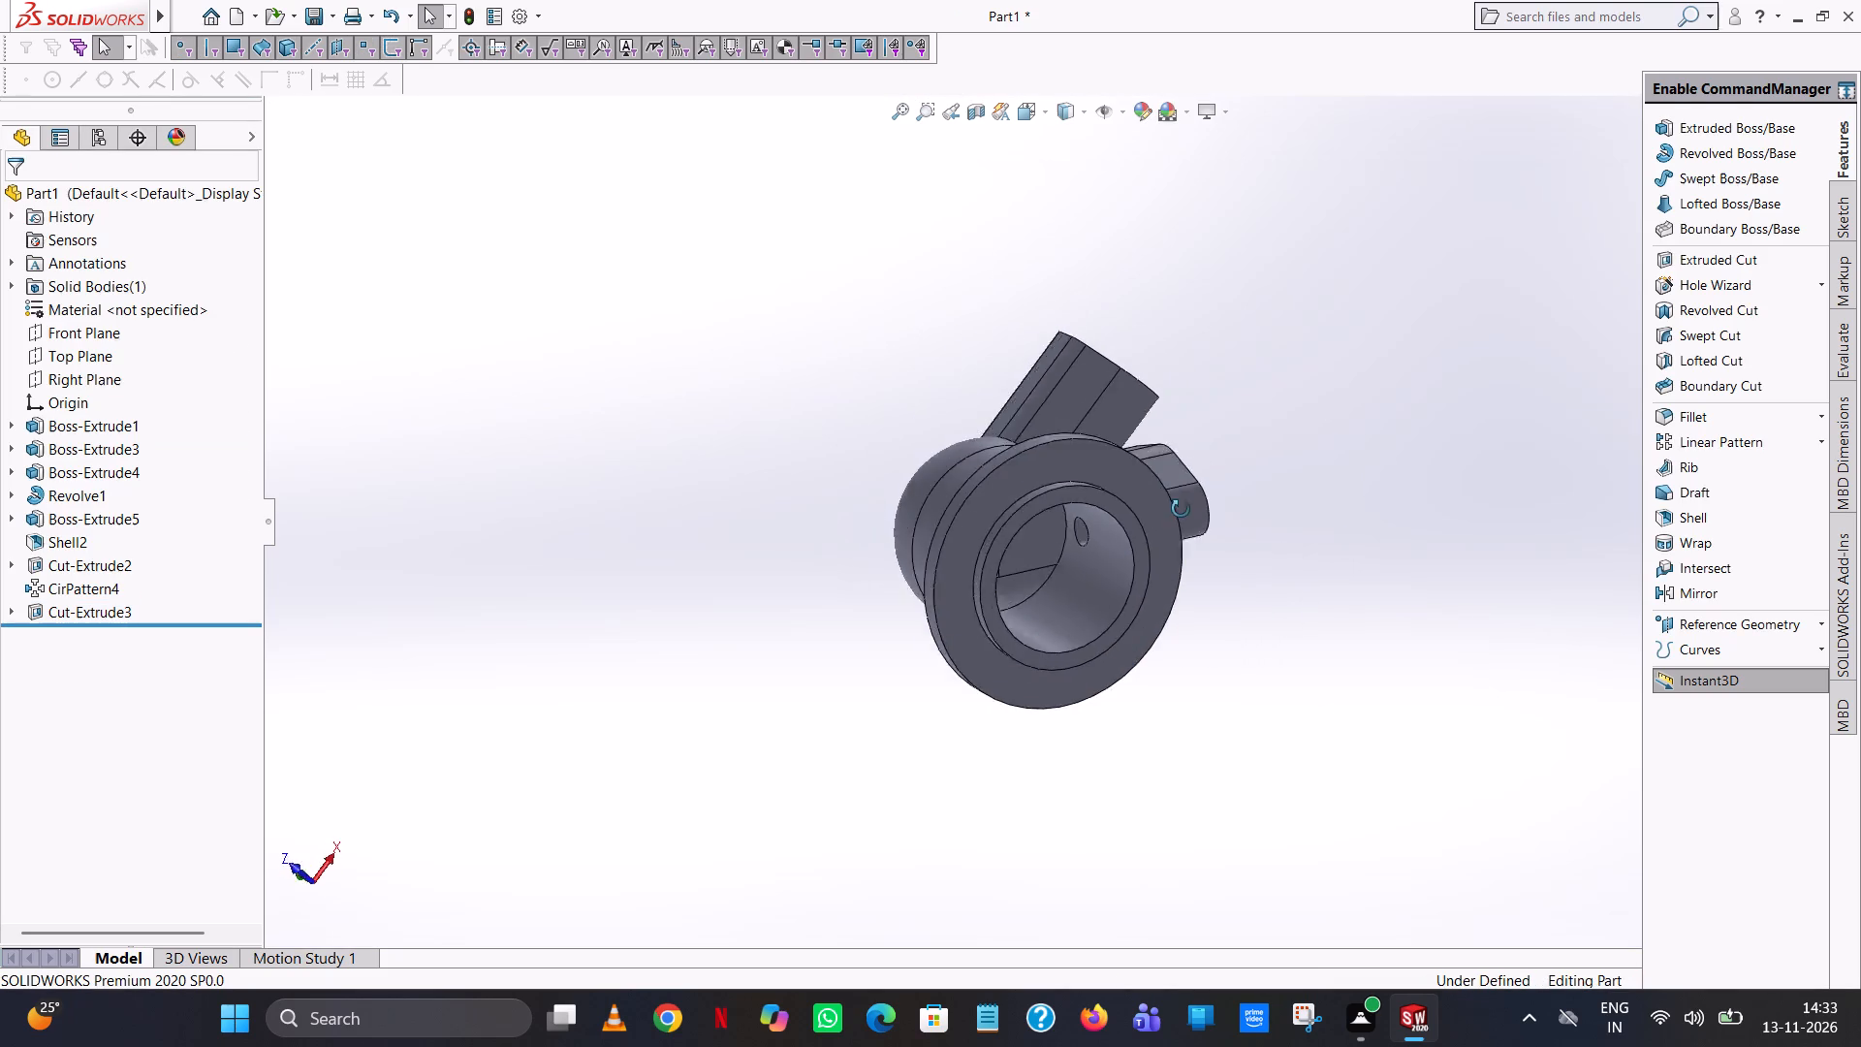
middle_click_drag(1181, 509, 1149, 462)
scroll(1057, 532, "down", 8)
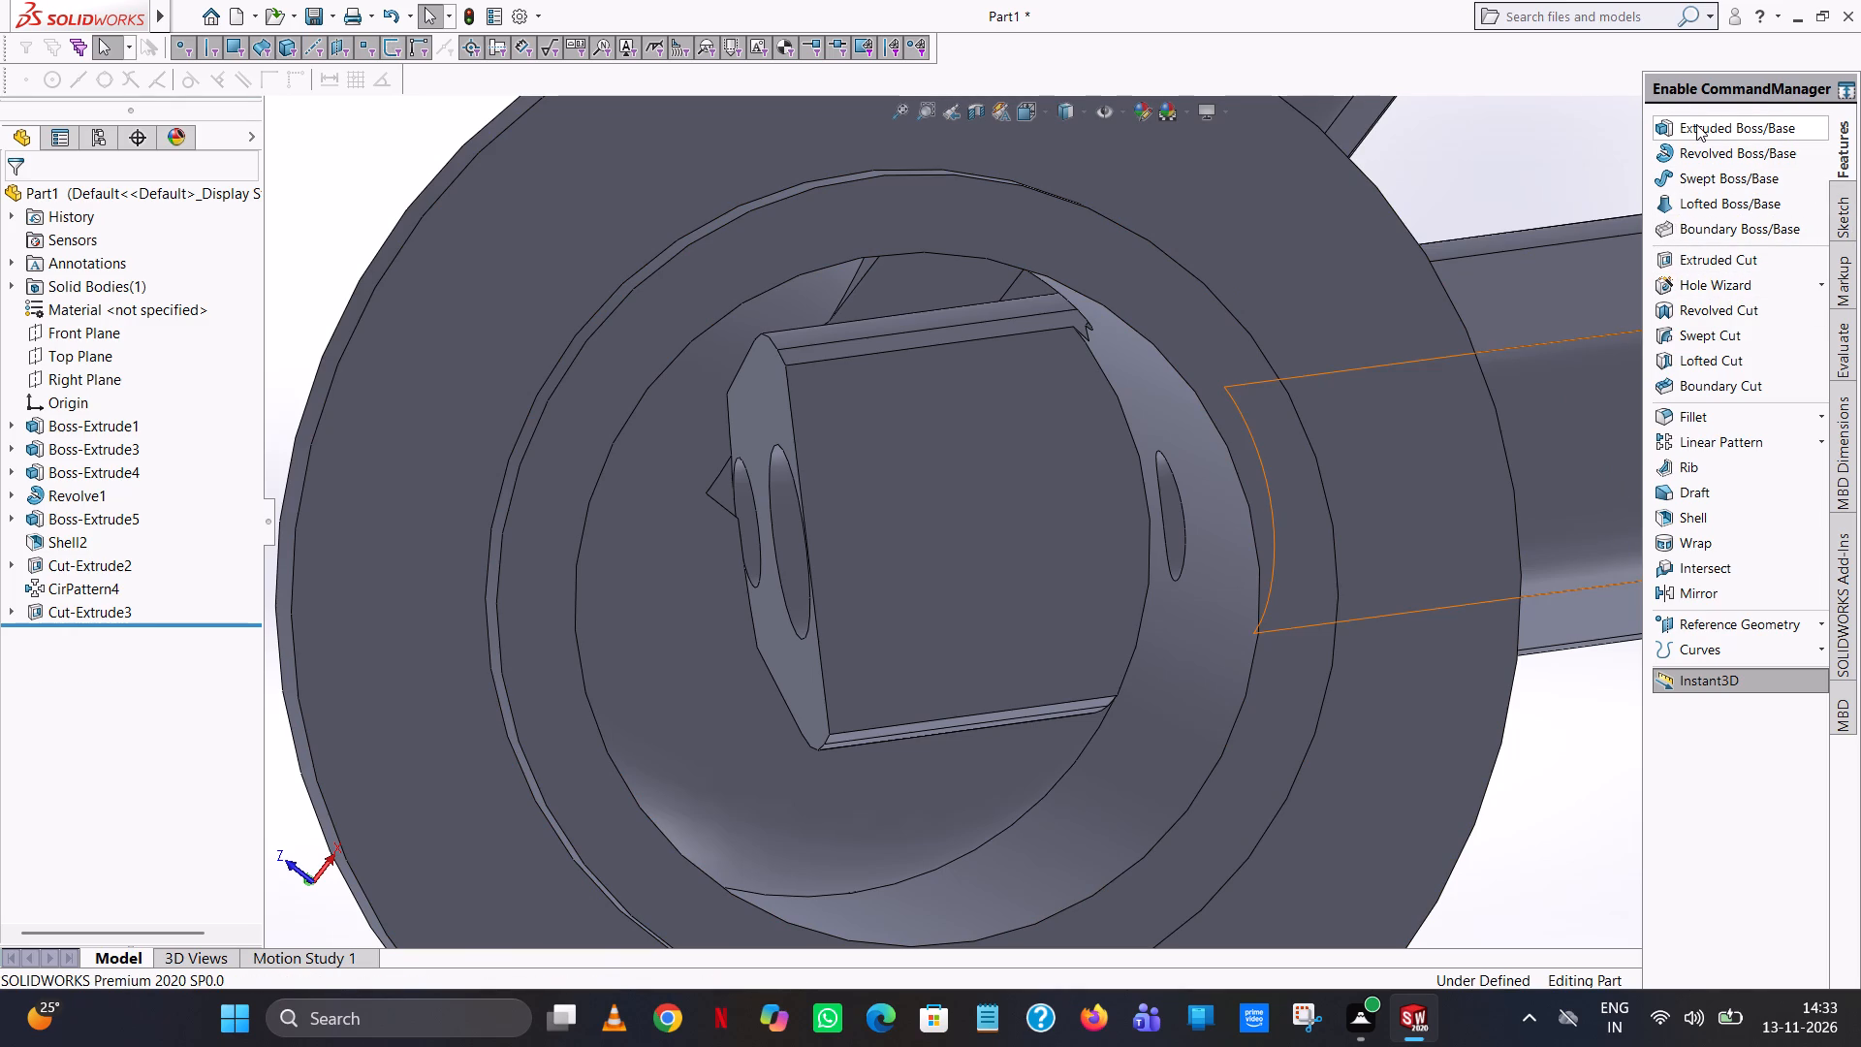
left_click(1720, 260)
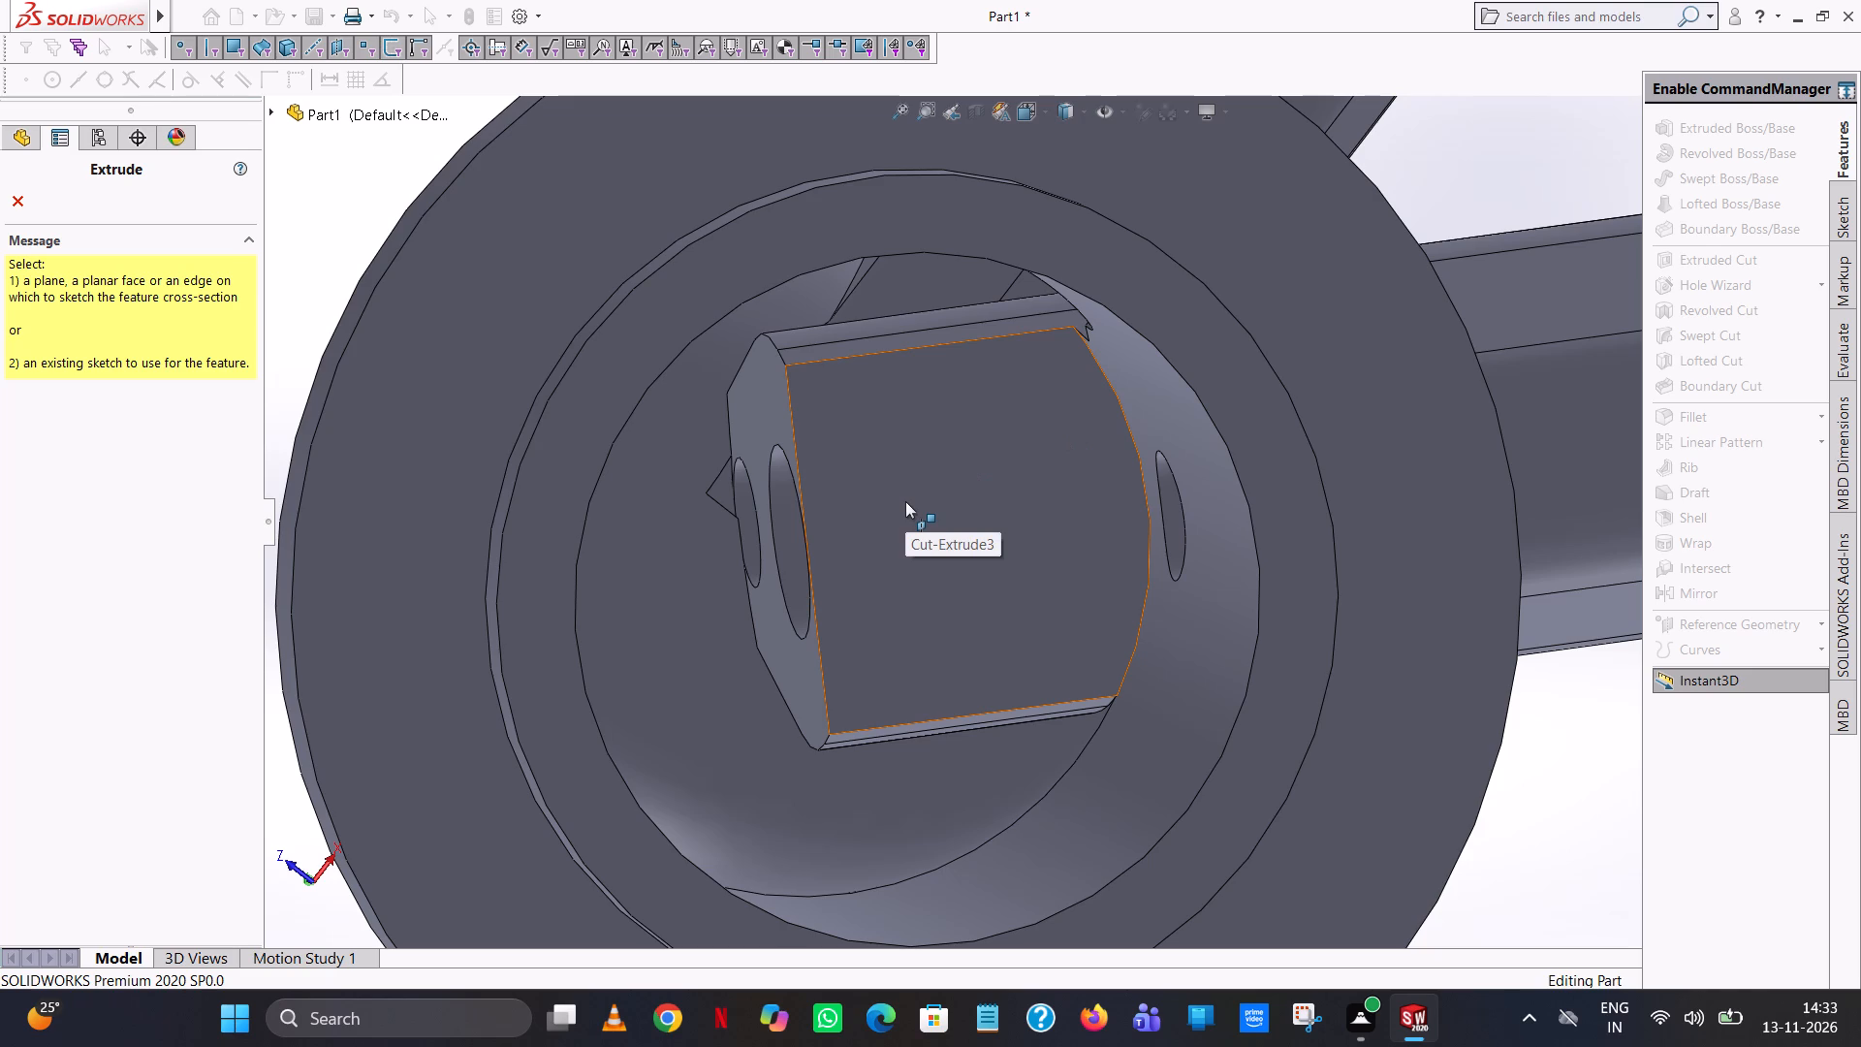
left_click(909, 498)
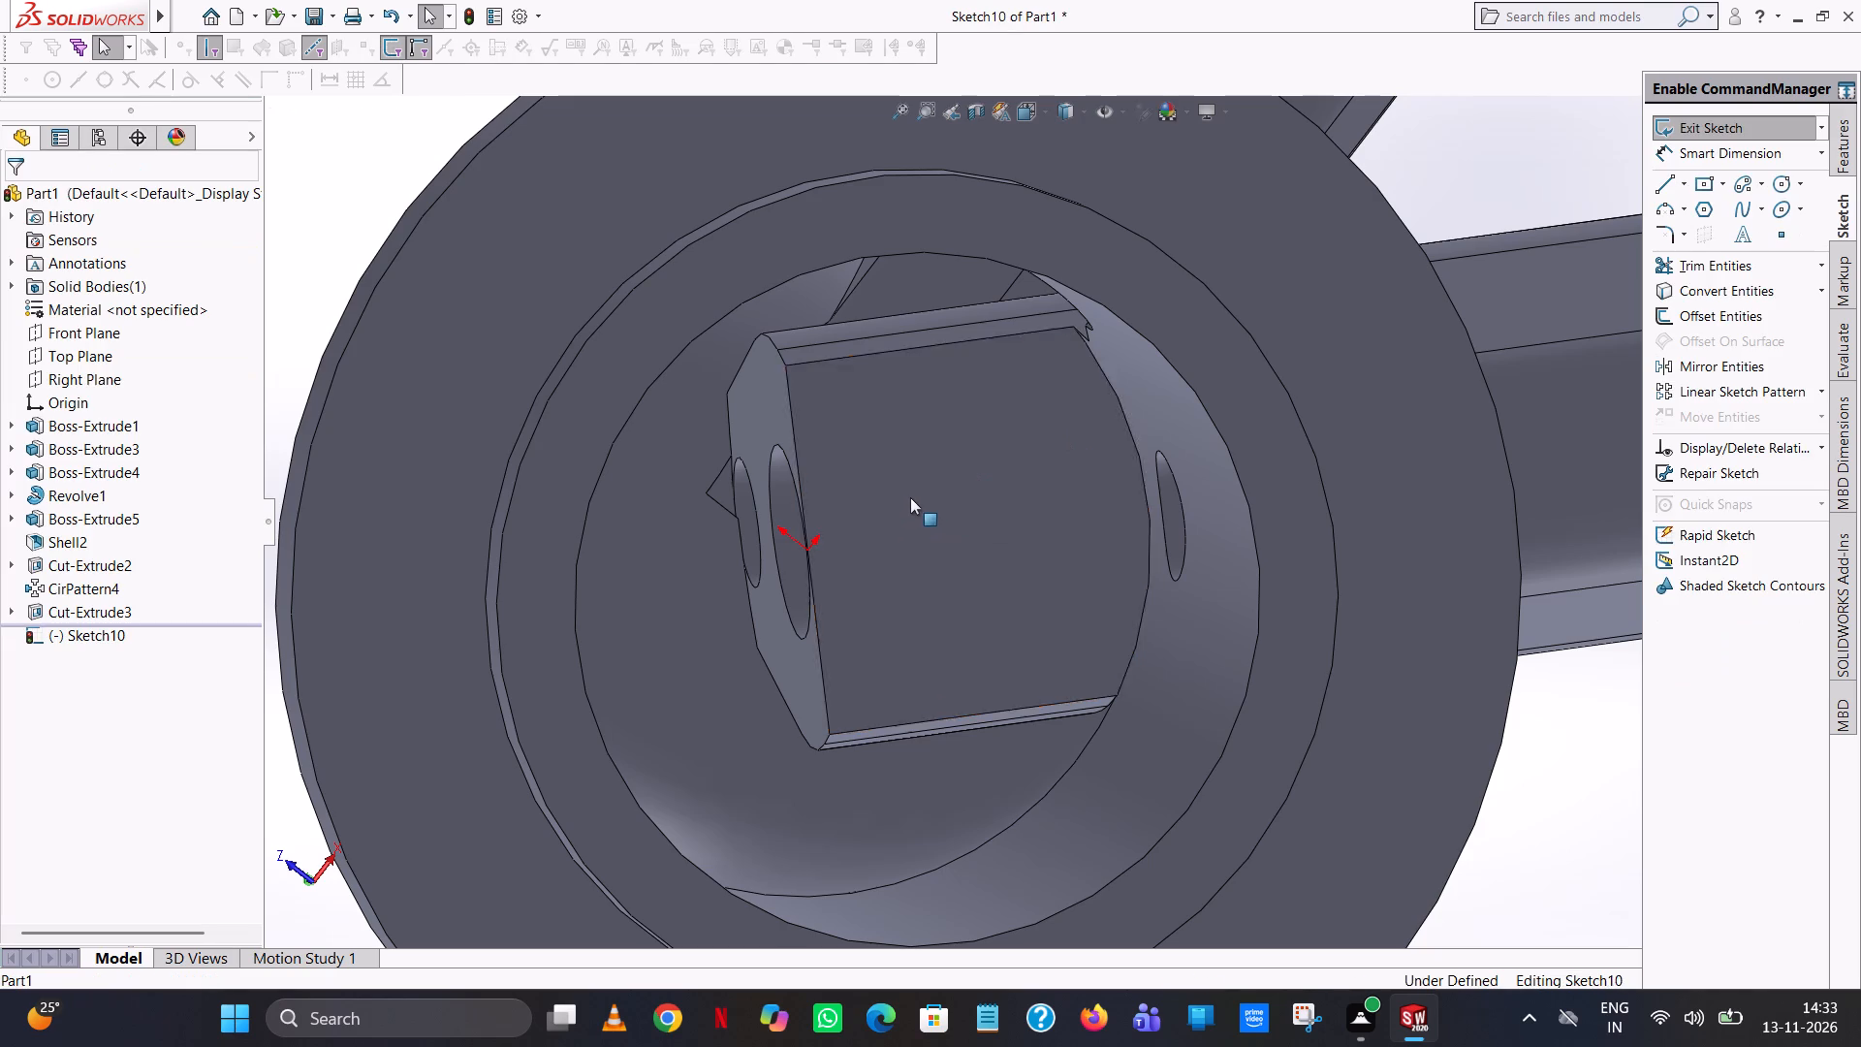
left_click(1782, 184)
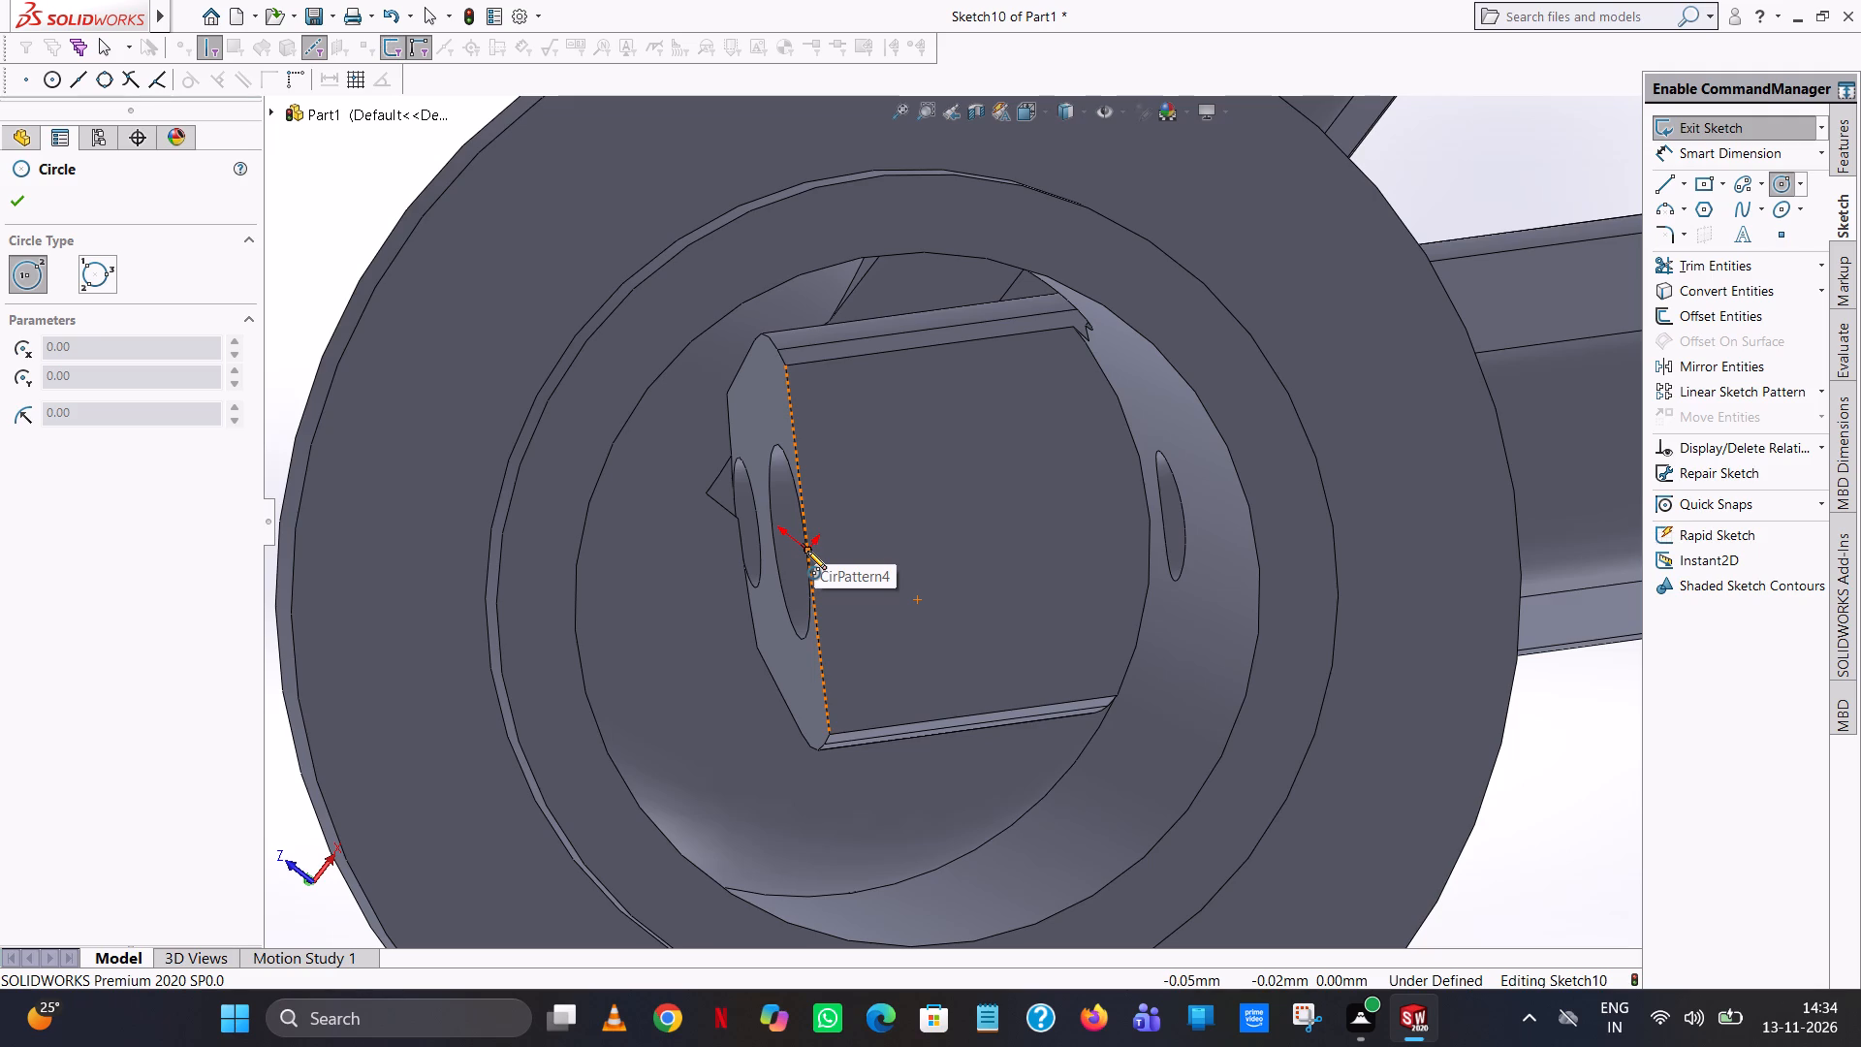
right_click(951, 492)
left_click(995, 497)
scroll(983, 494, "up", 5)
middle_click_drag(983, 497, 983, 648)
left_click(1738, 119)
Open a new sketch on the Front Plane.
middle_click_drag(1233, 260, 1270, 467)
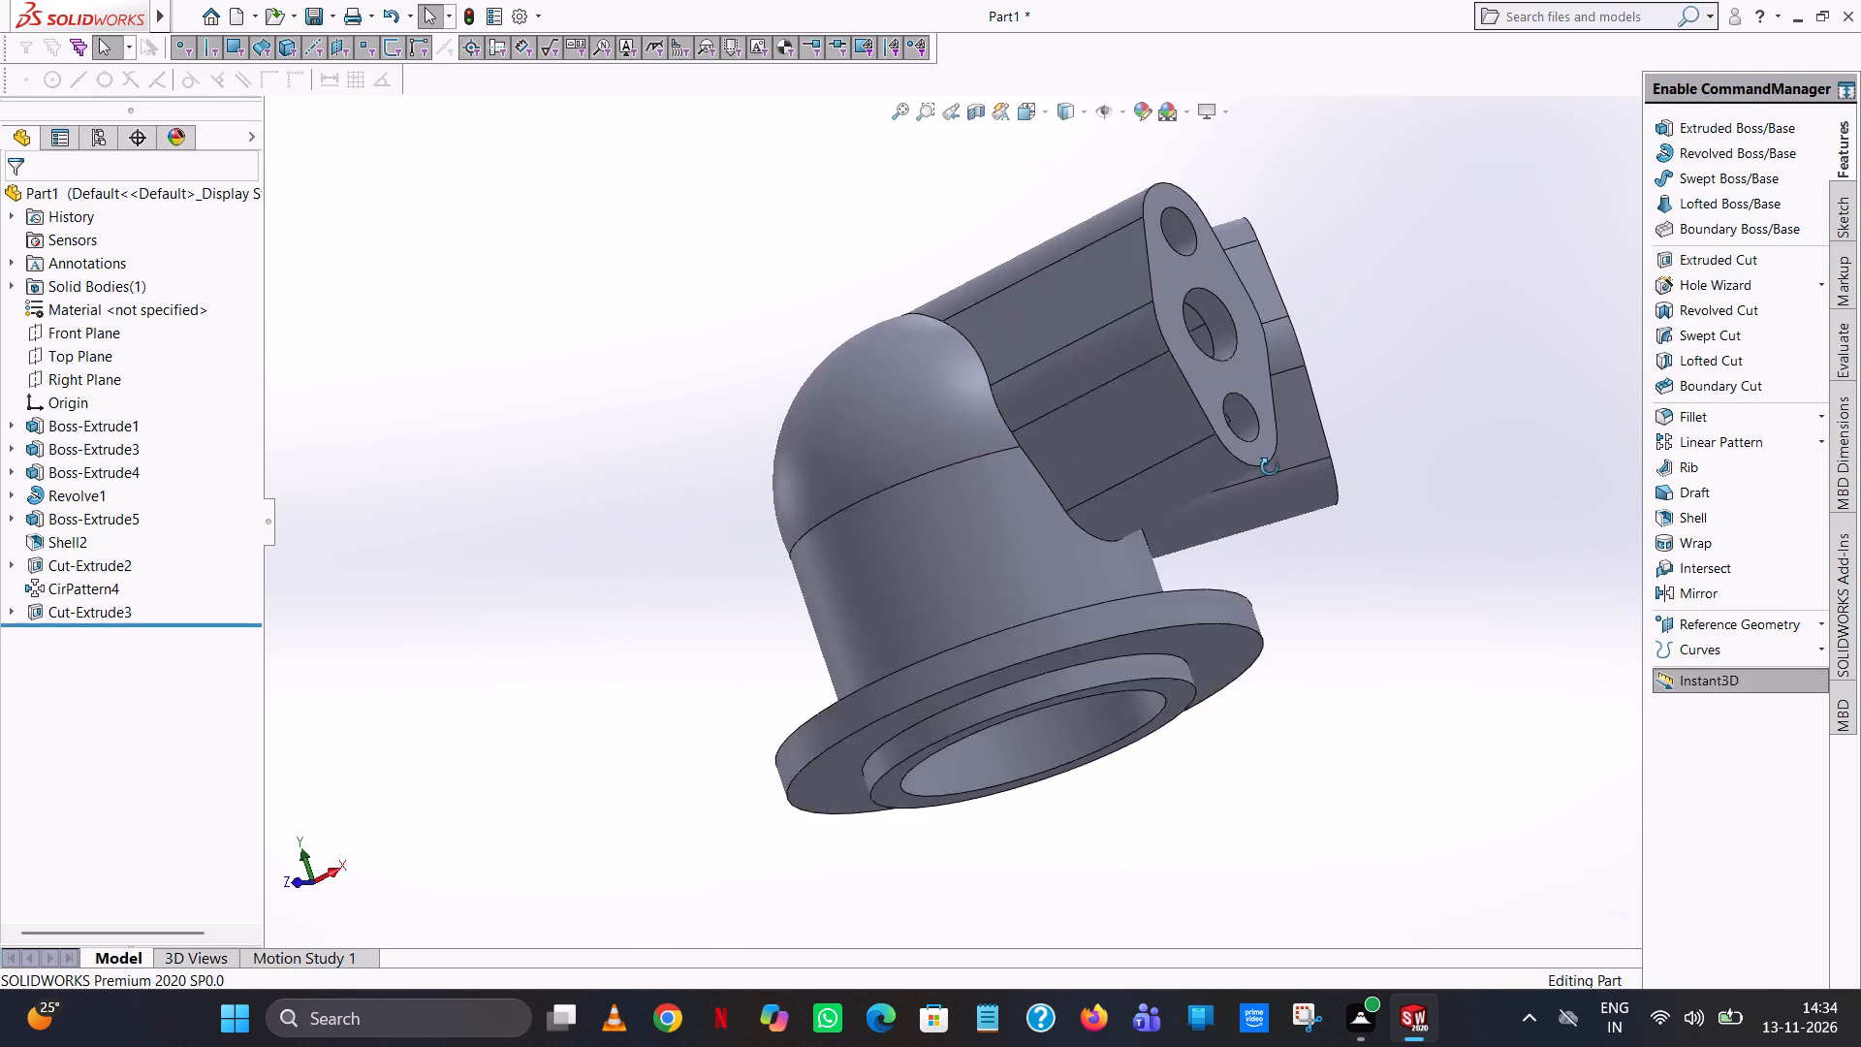
middle_click_drag(1270, 467, 1277, 580)
scroll(1277, 576, "down", 1)
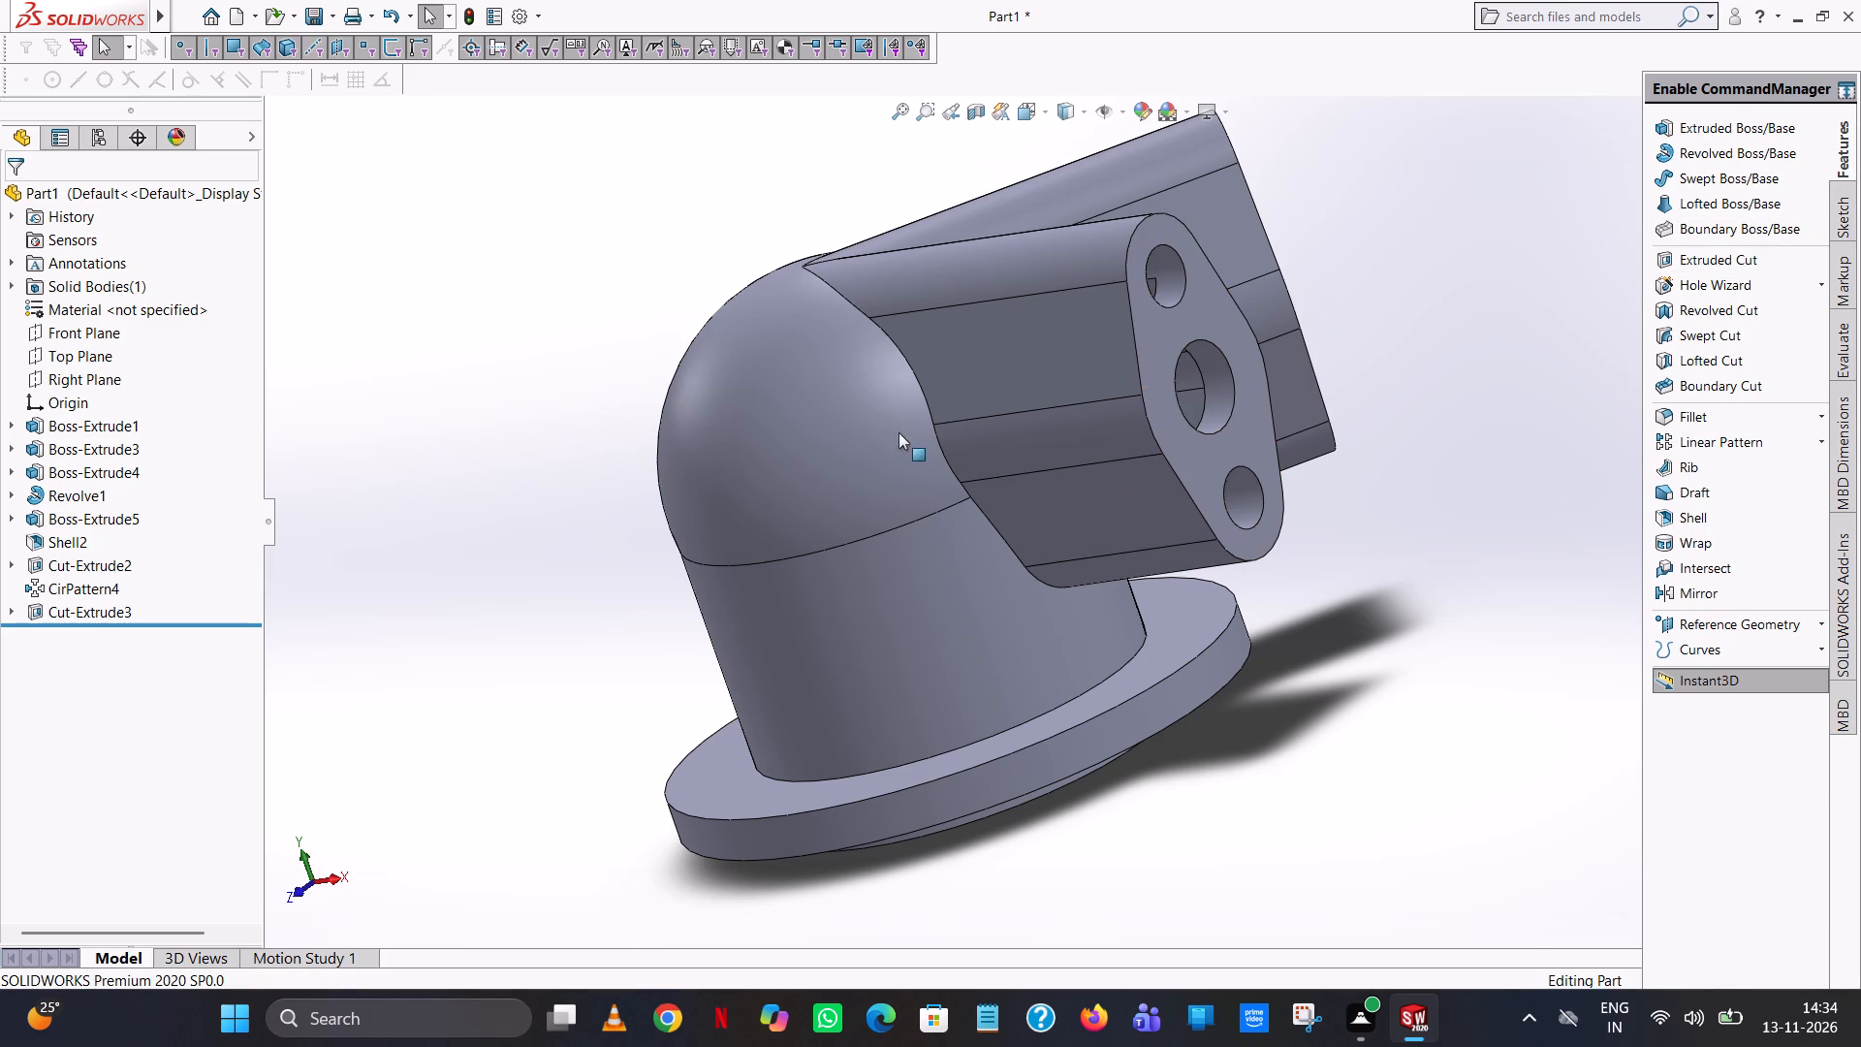
left_click(79, 334)
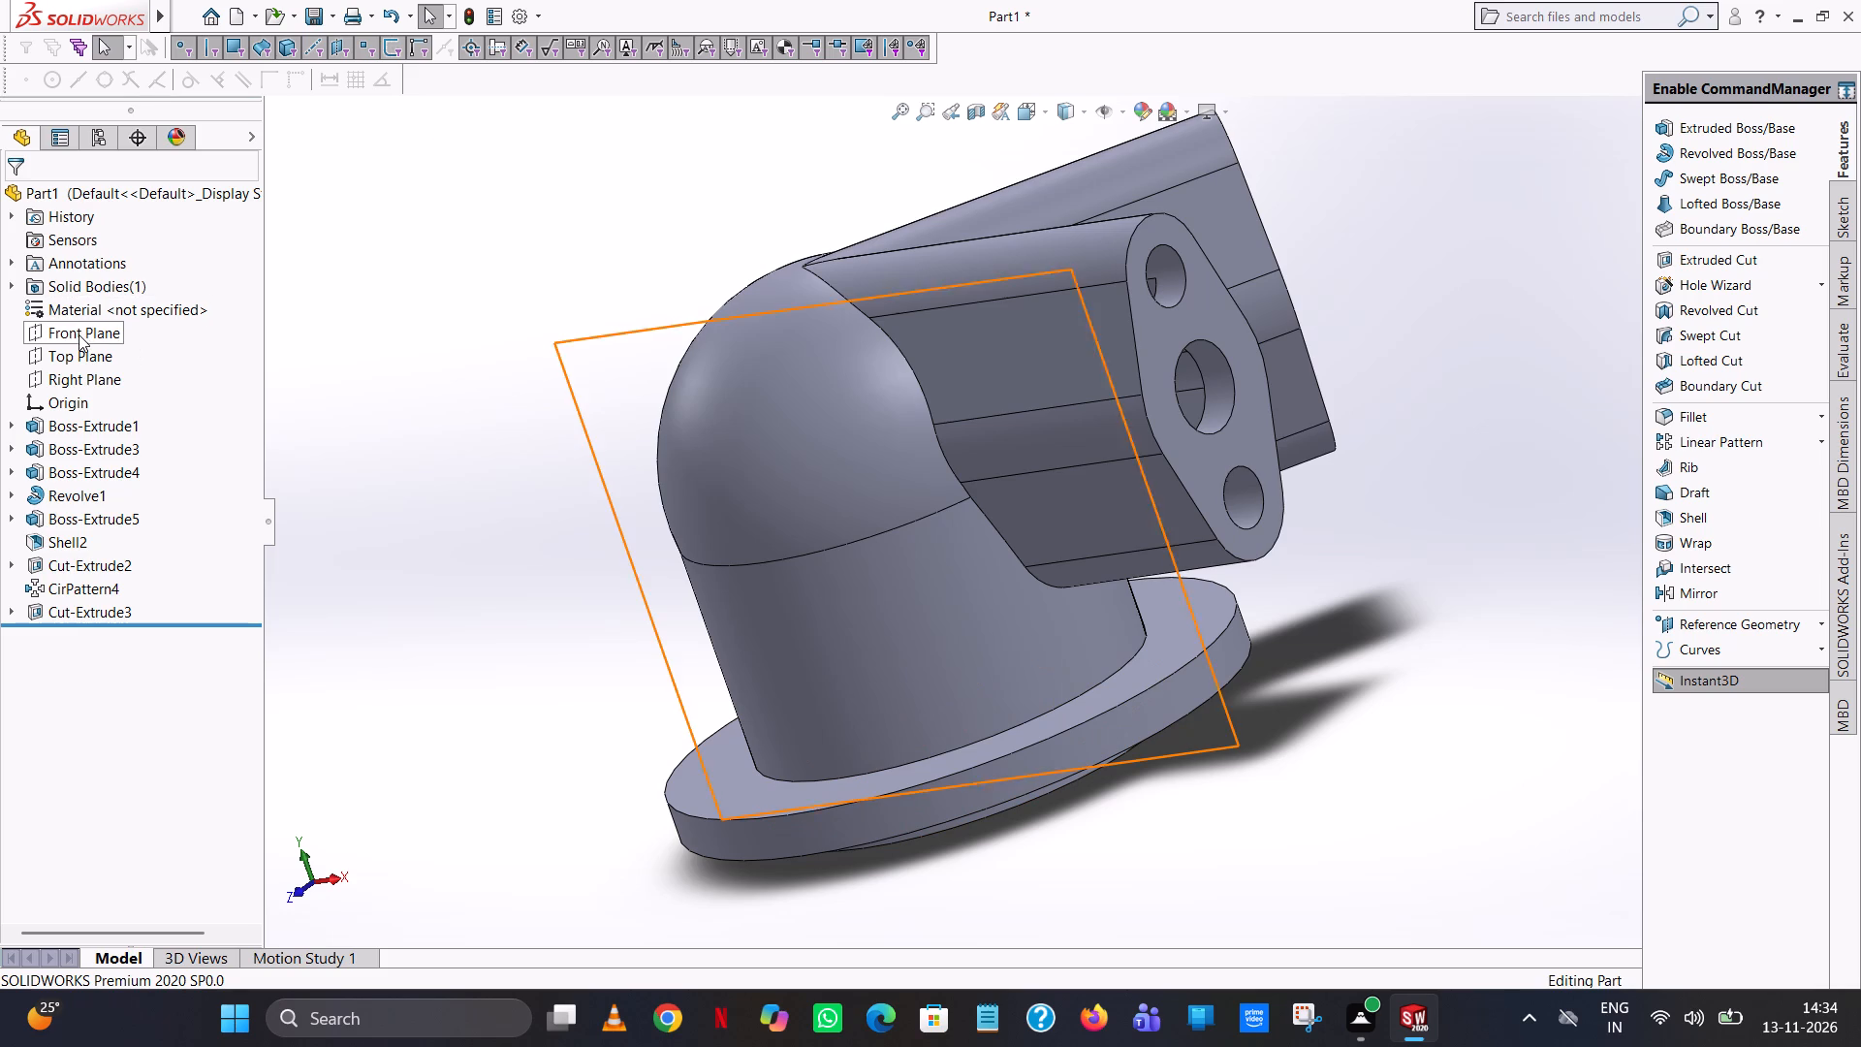
right_click(65, 328)
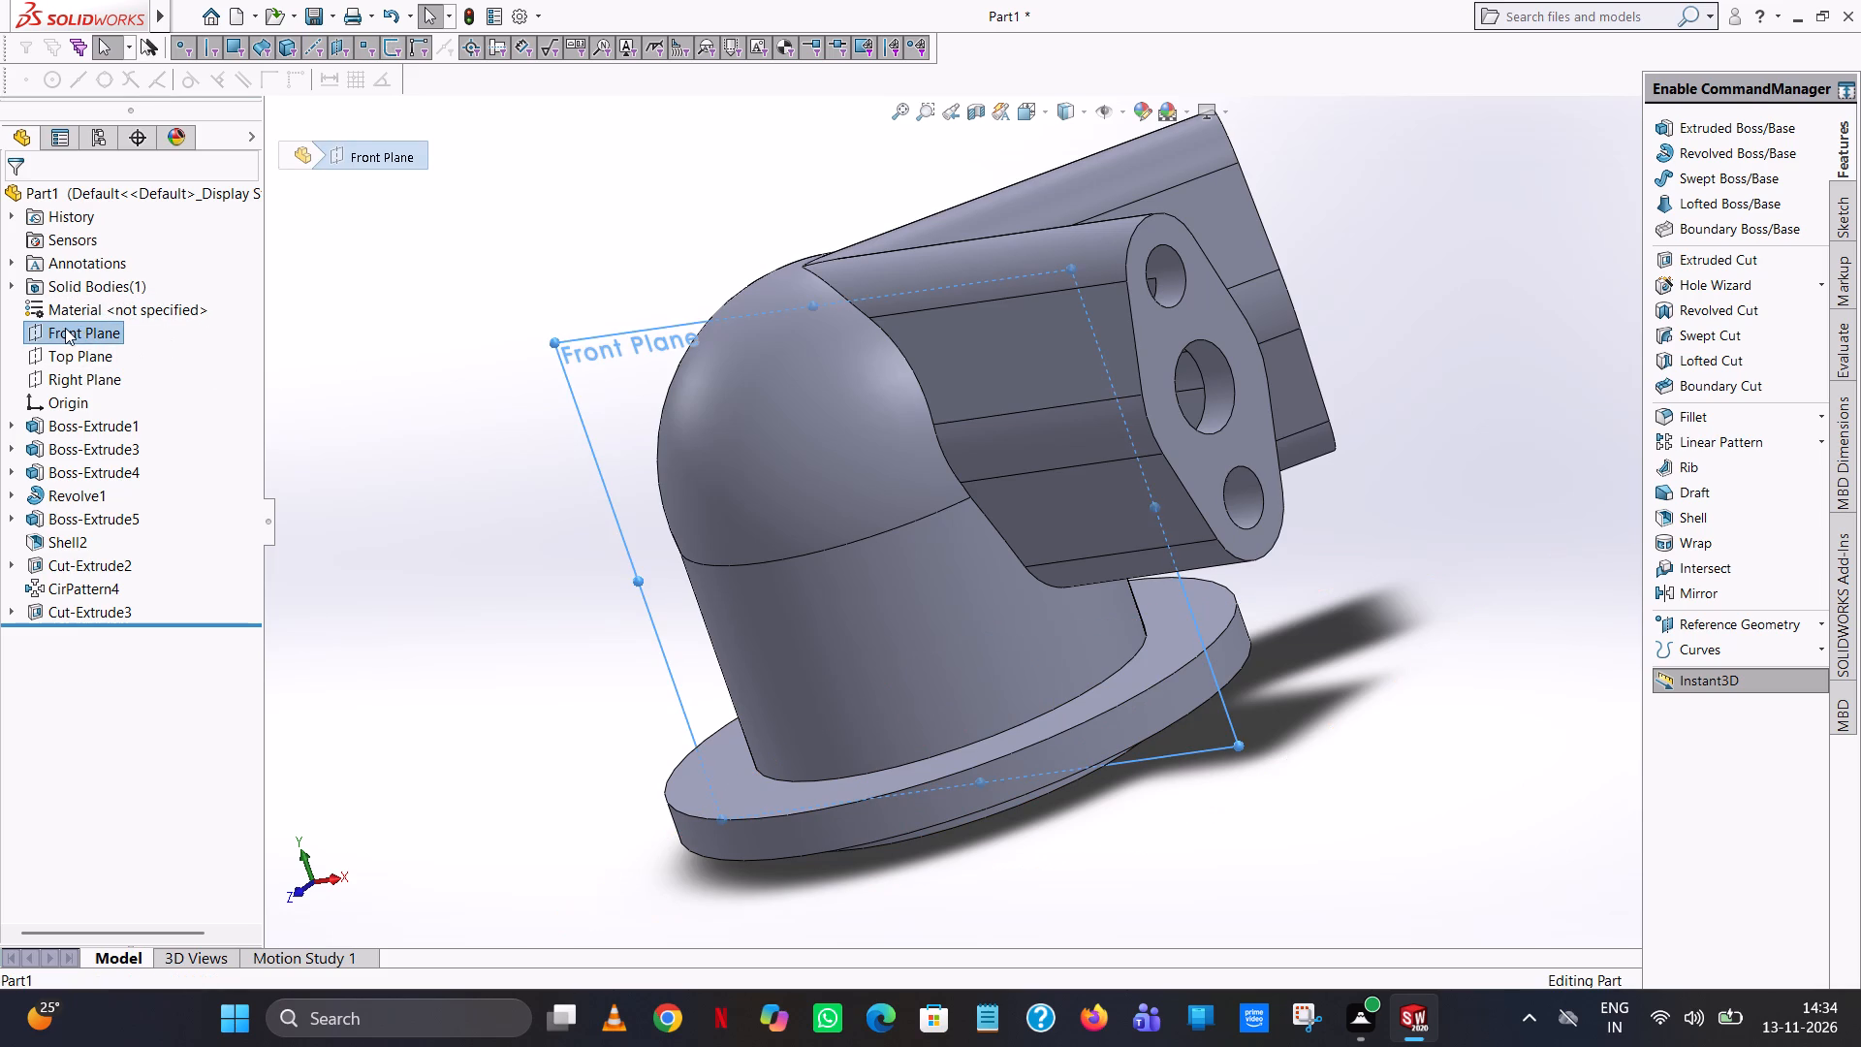
left_click(86, 299)
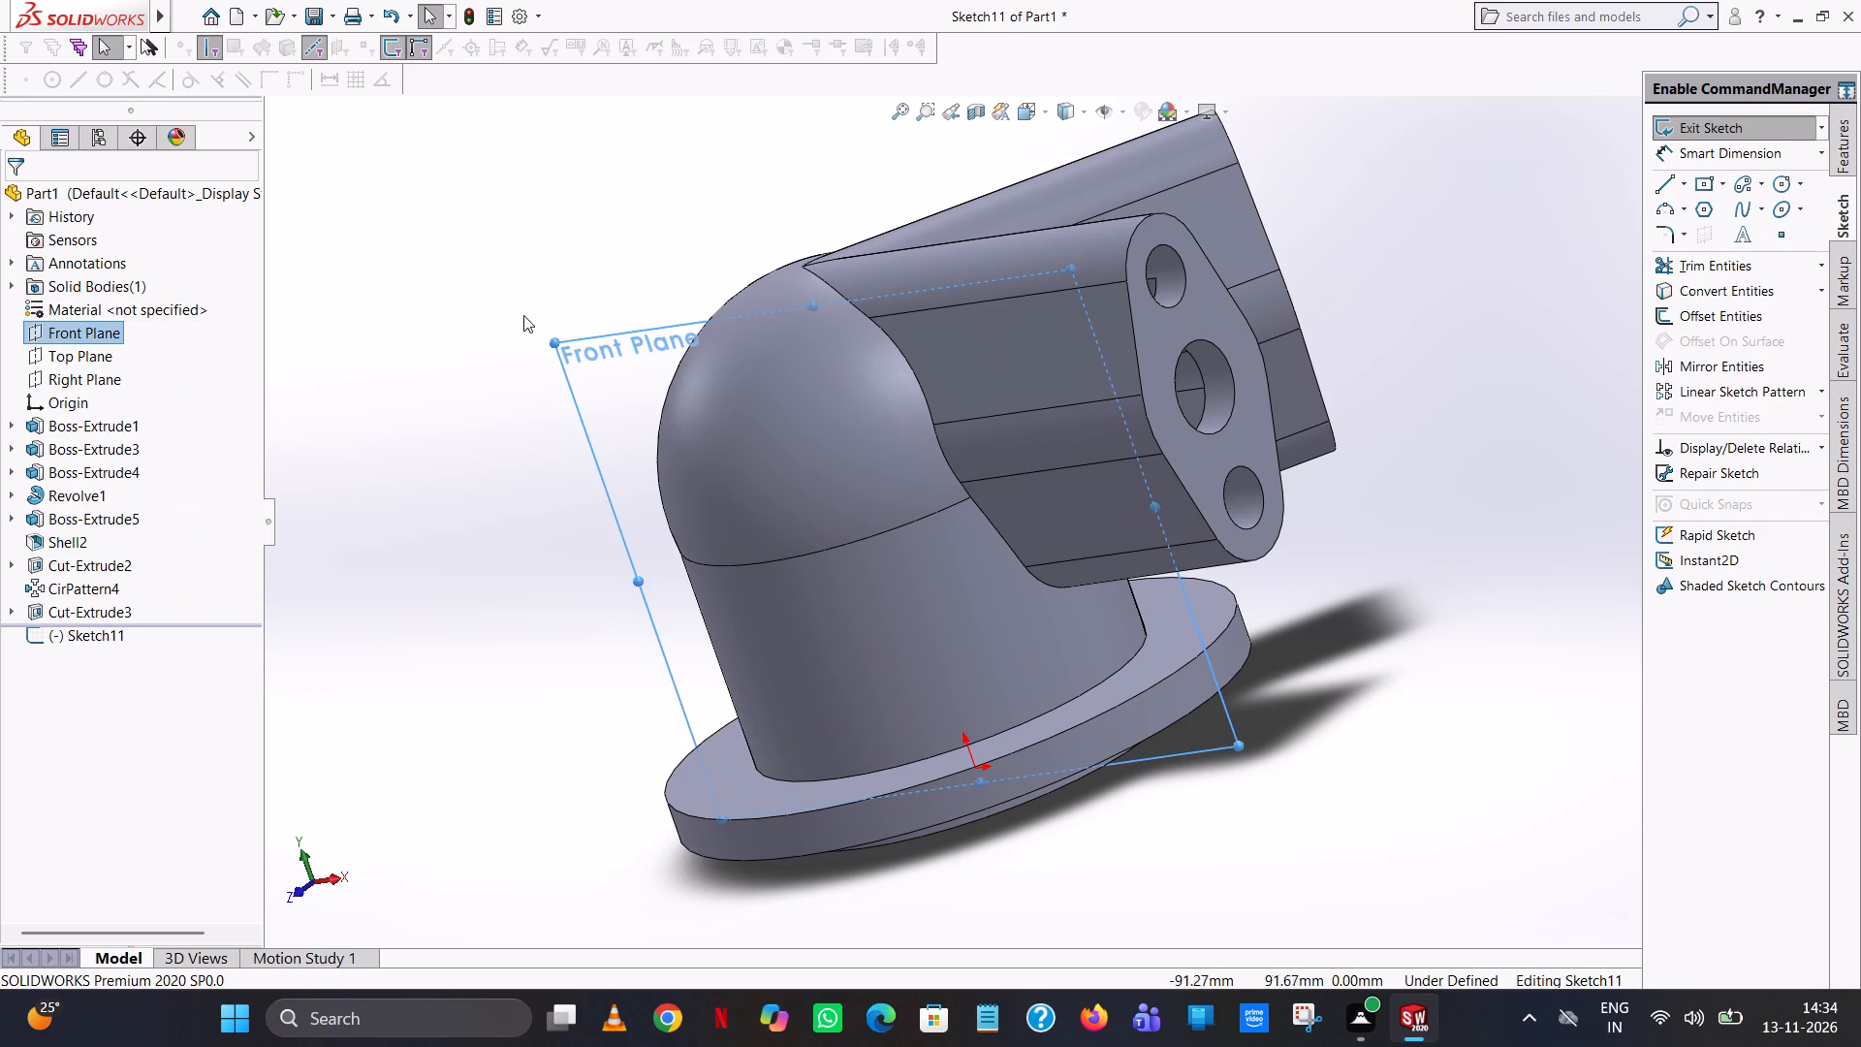
left_click(1832, 149)
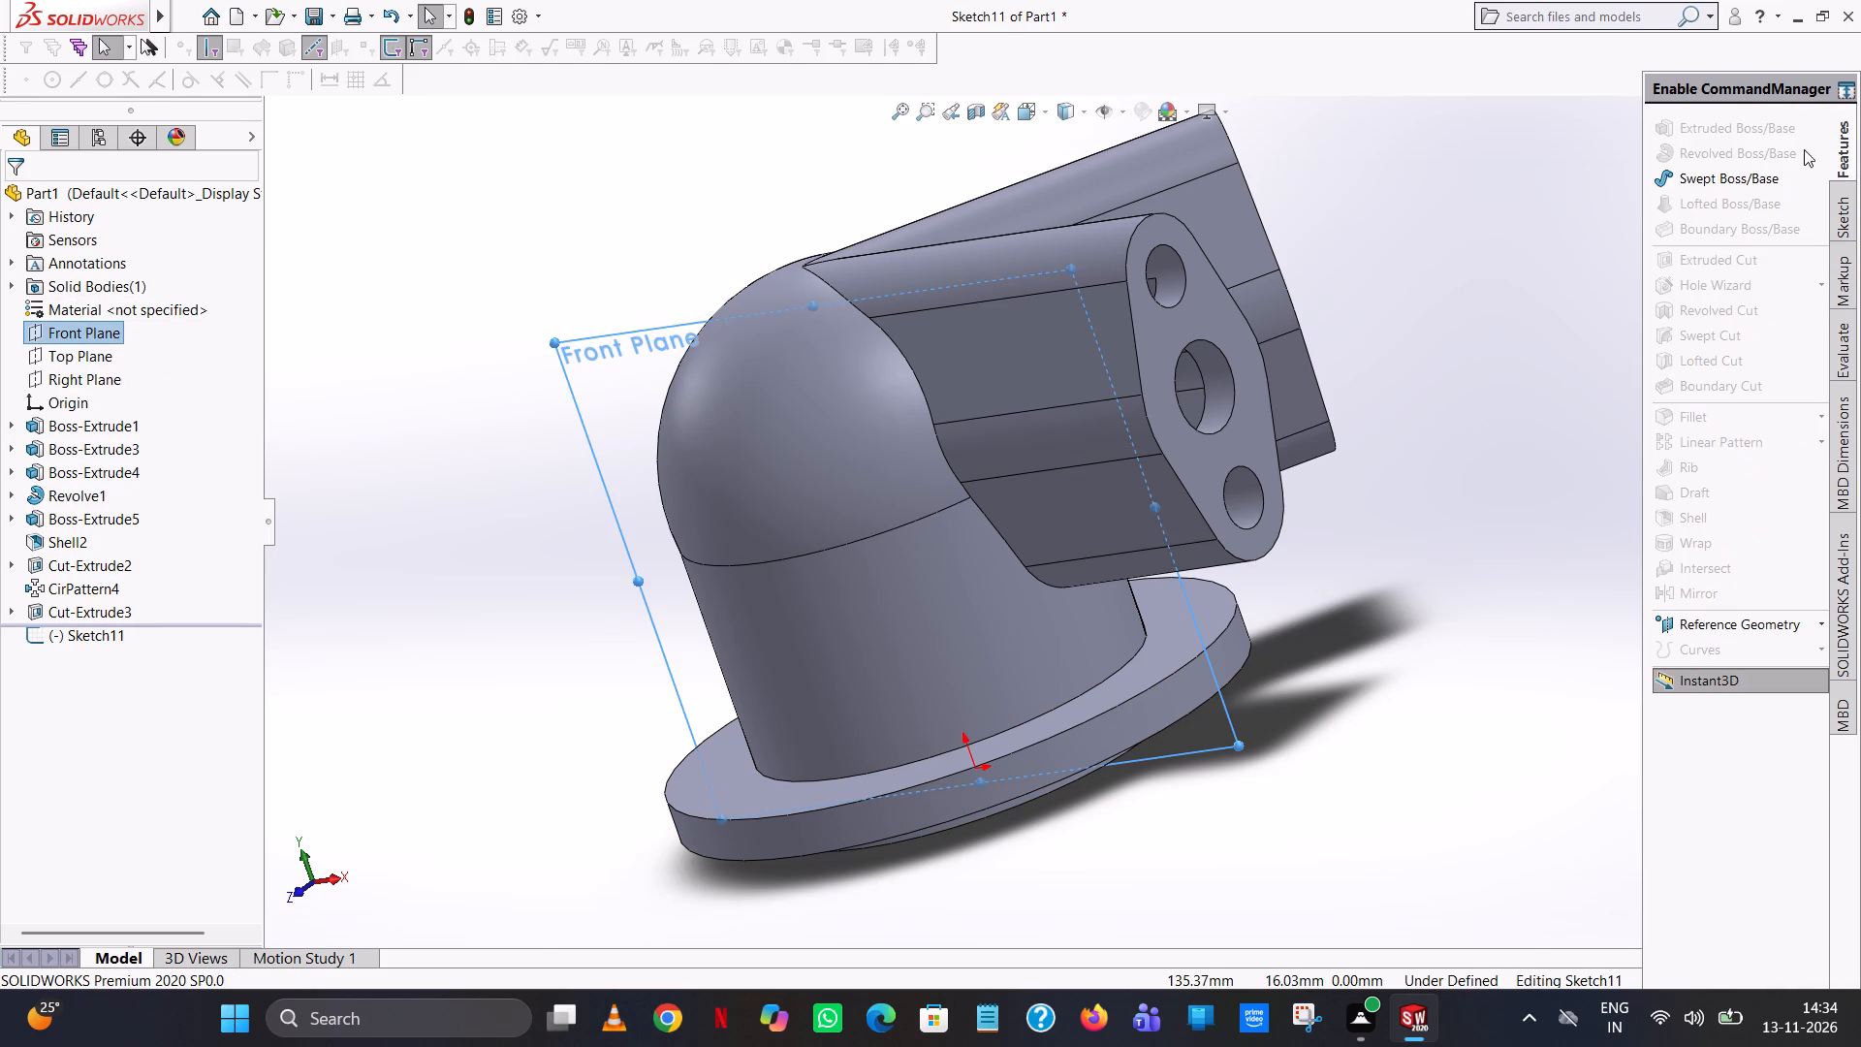
left_click(1466, 246)
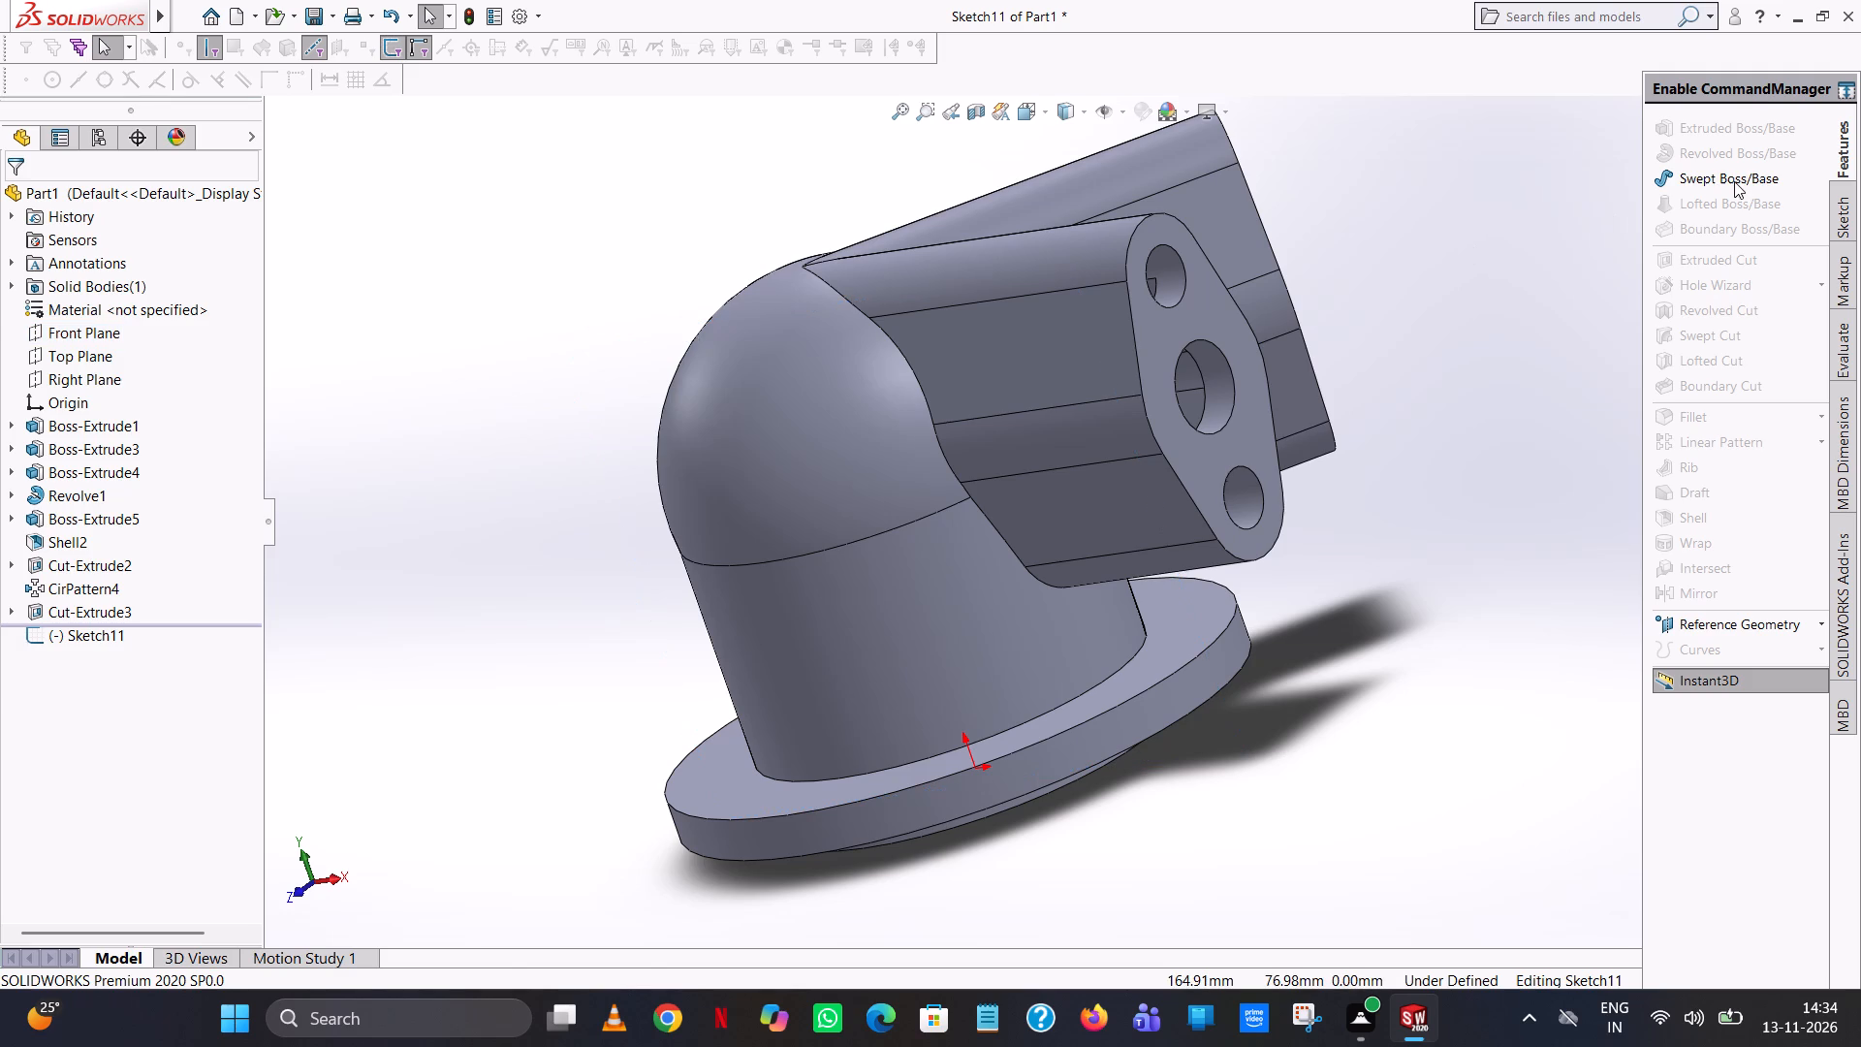
left_click(1846, 204)
middle_click_drag(1506, 625, 1506, 626)
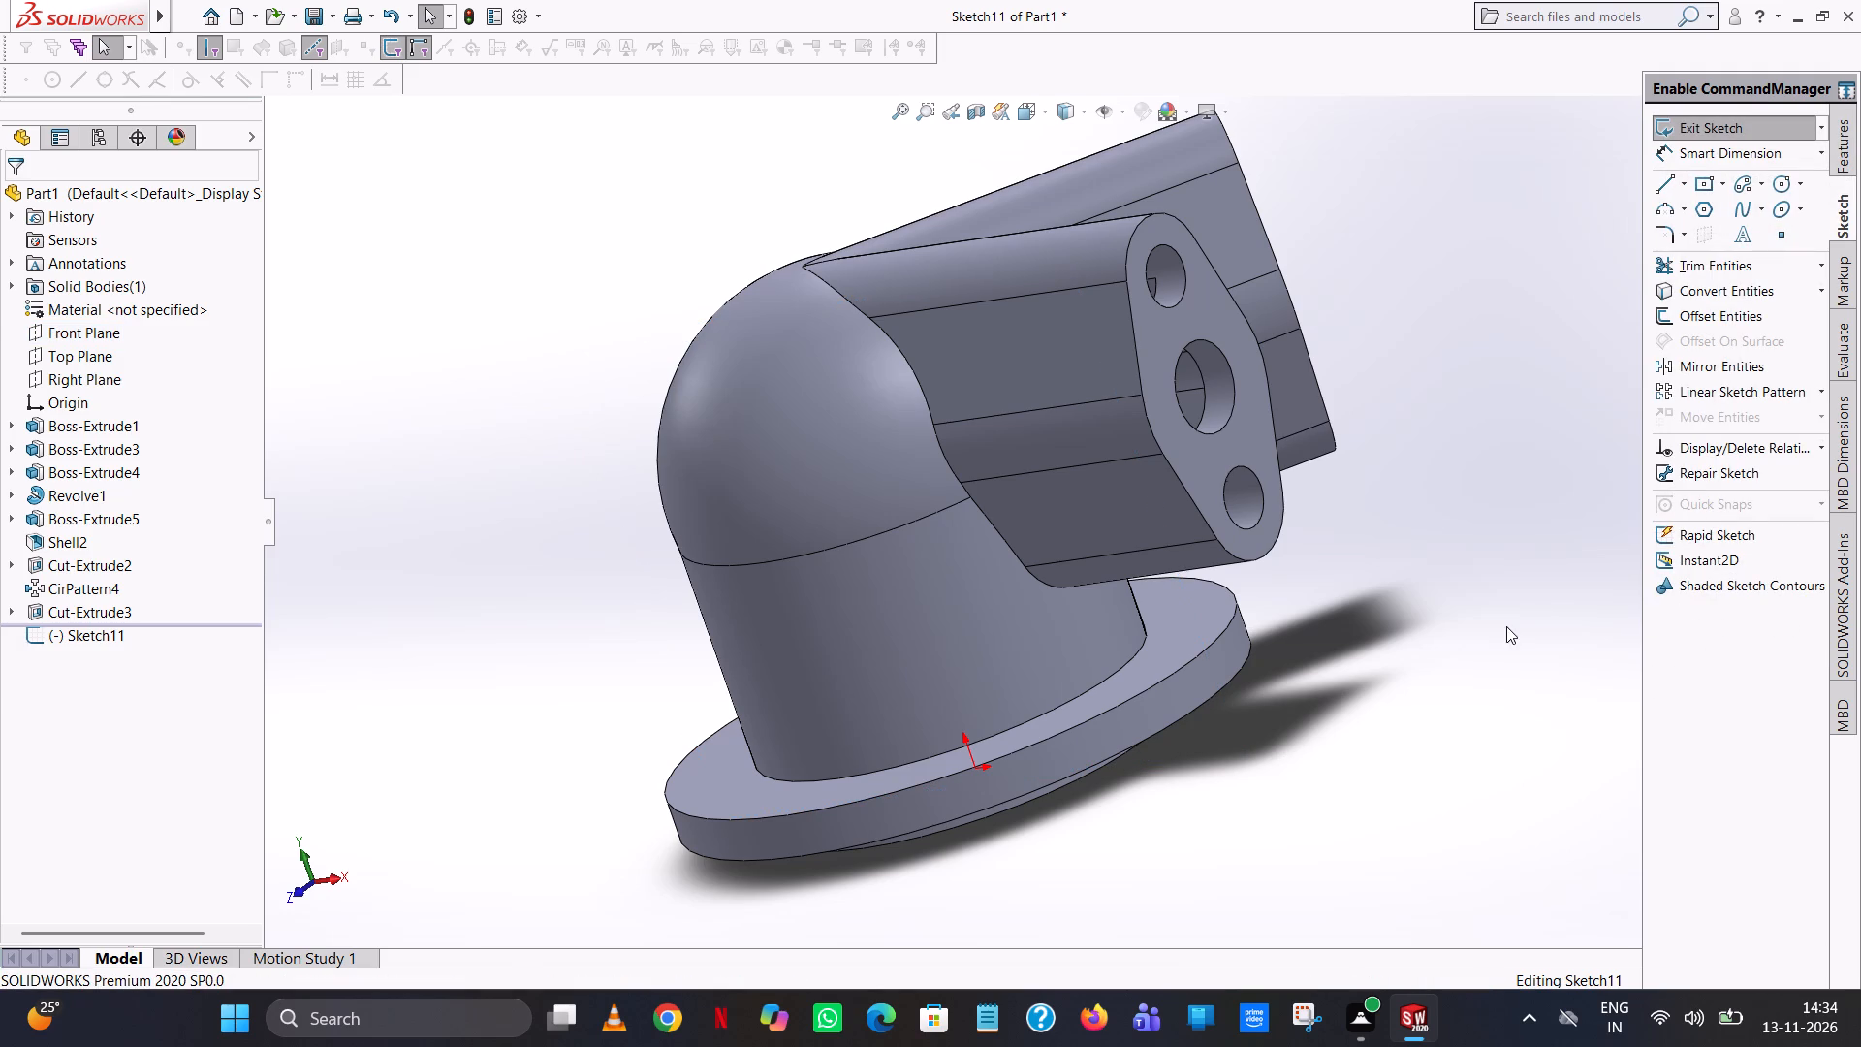
middle_click_drag(1506, 626, 1593, 522)
scroll(1630, 555, "up", 1)
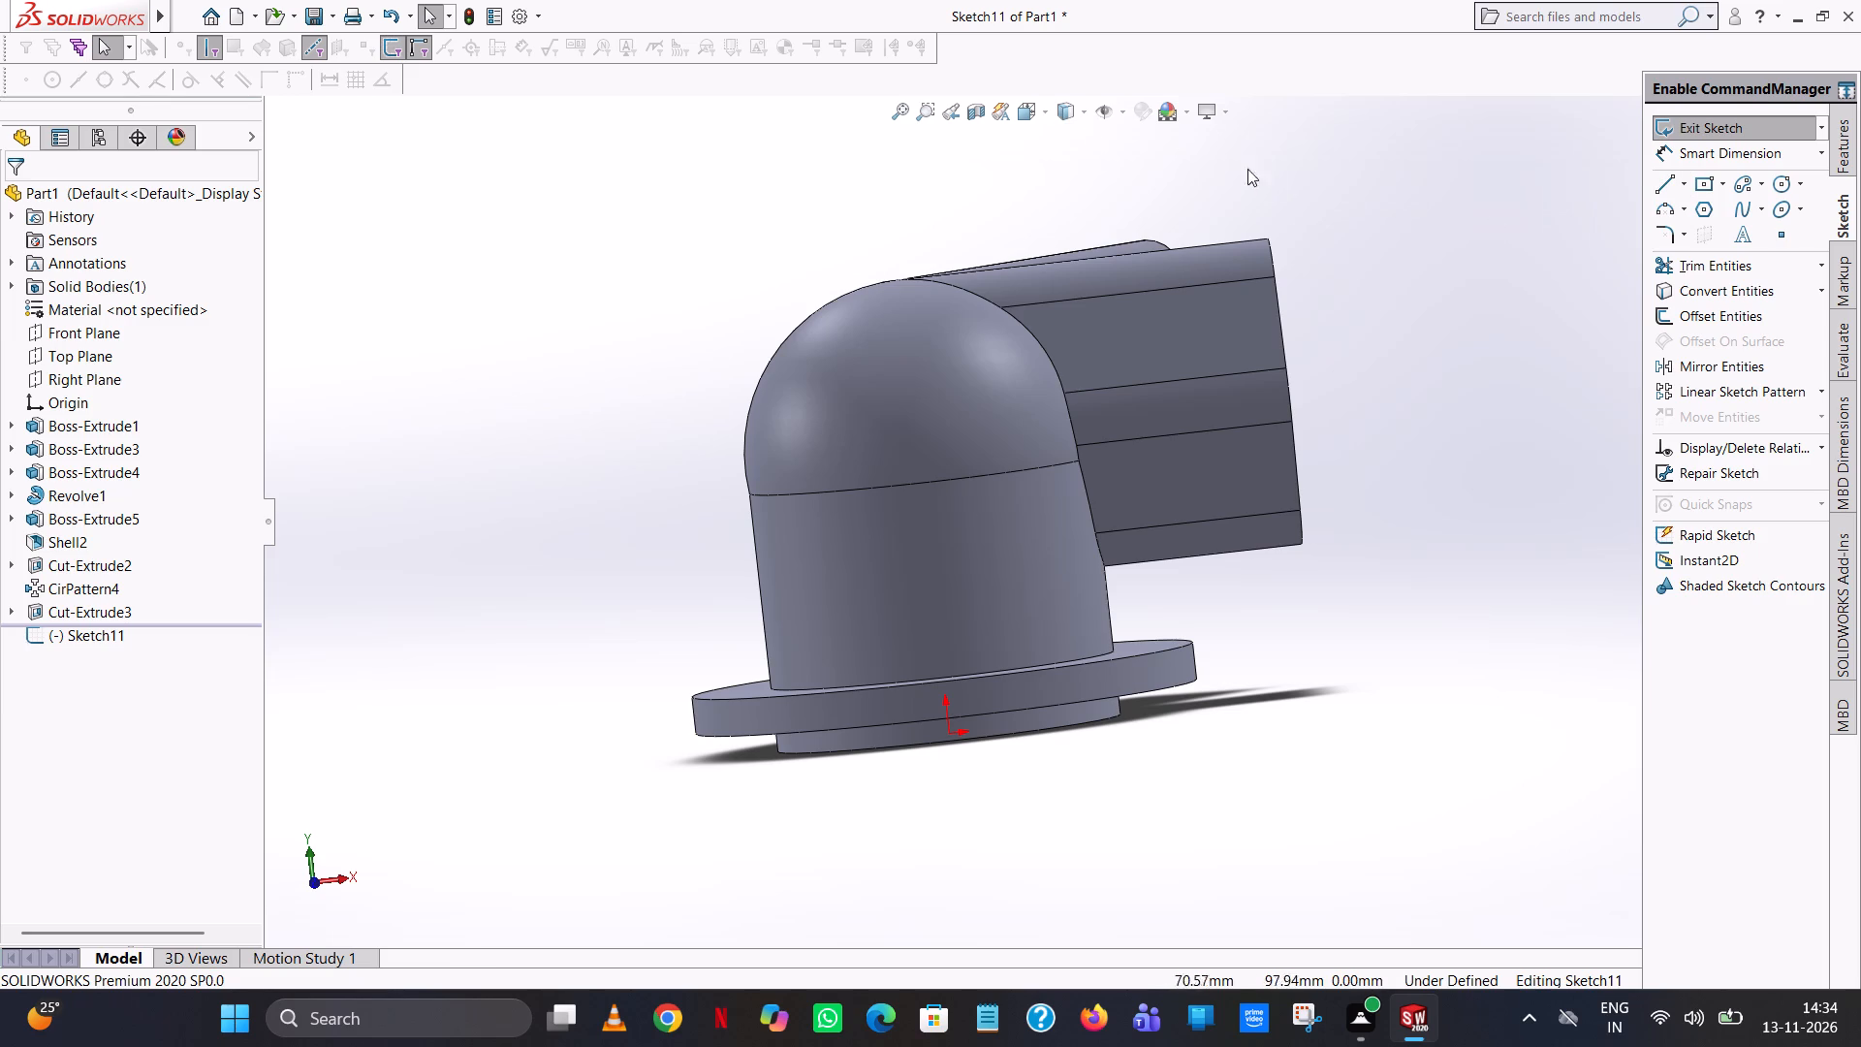
left_click(1049, 111)
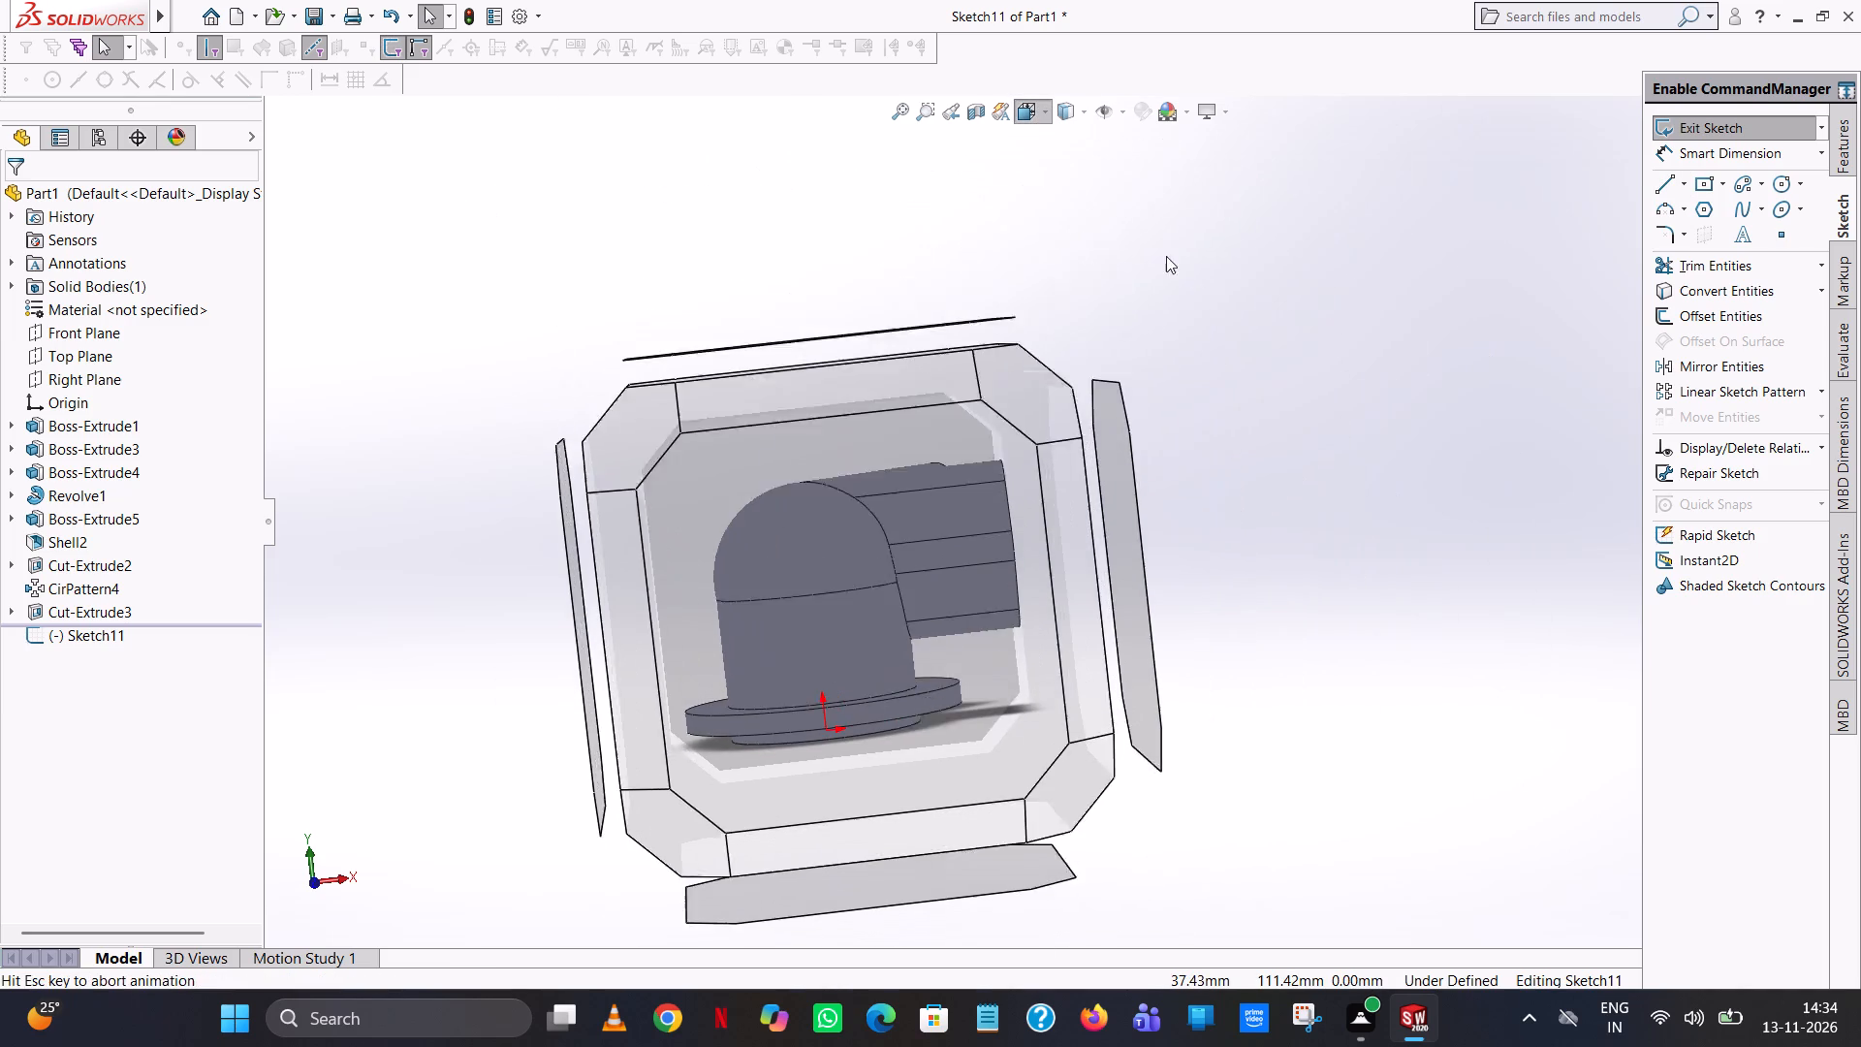
left_click(1135, 220)
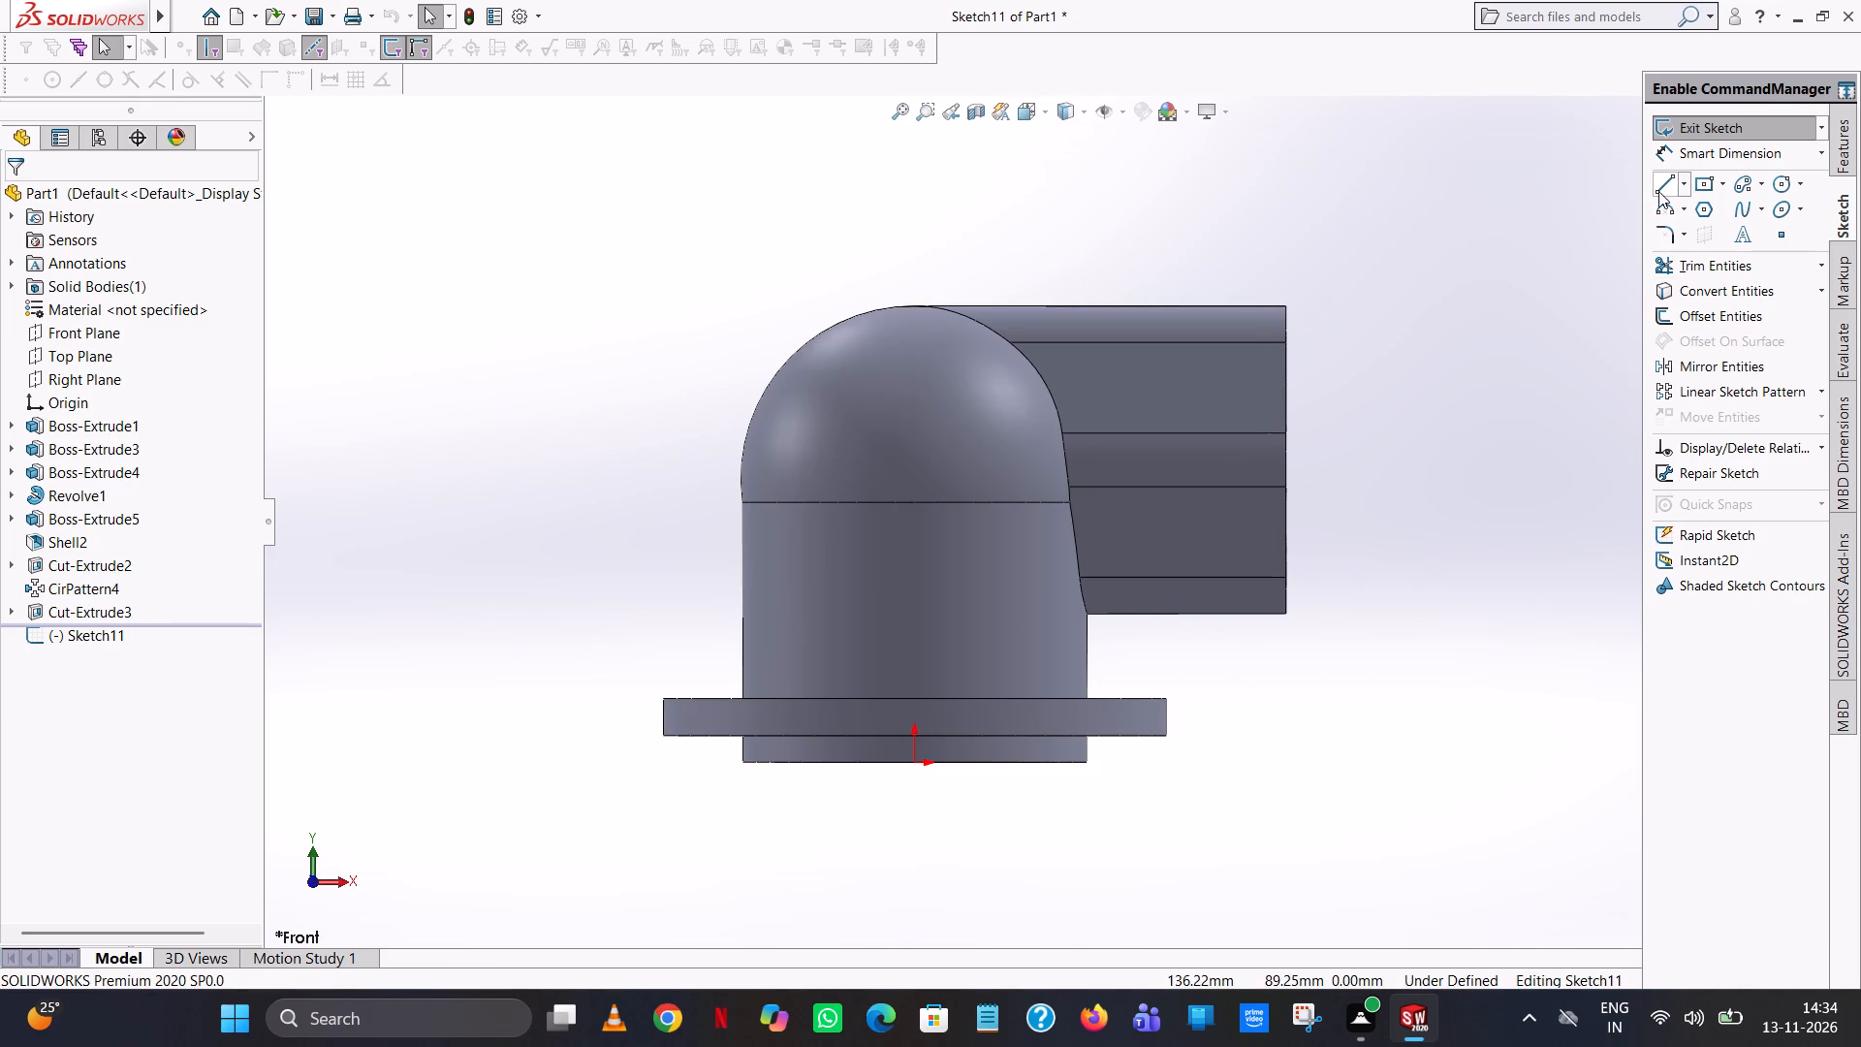
Sketch a vertical line 37 mm long from near the middle of the dome's base edge up towards the dome's top.
left_click(1658, 186)
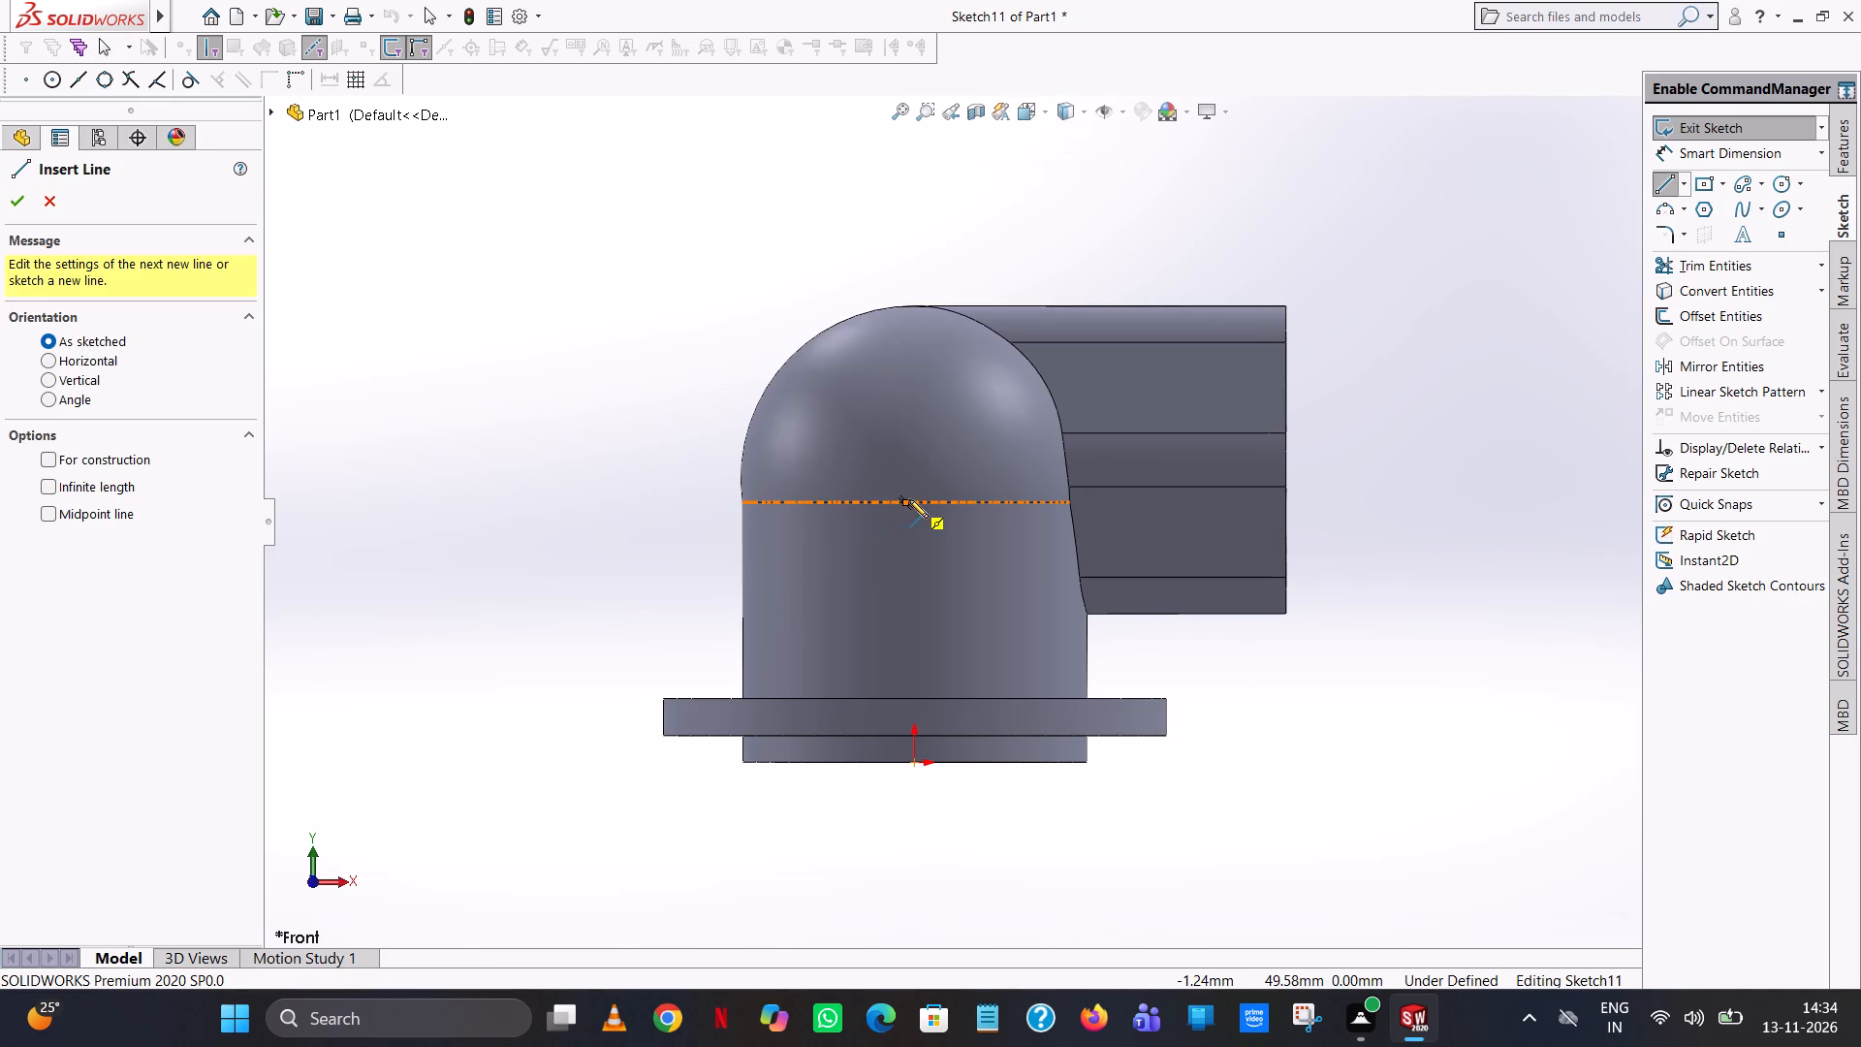
left_click(905, 504)
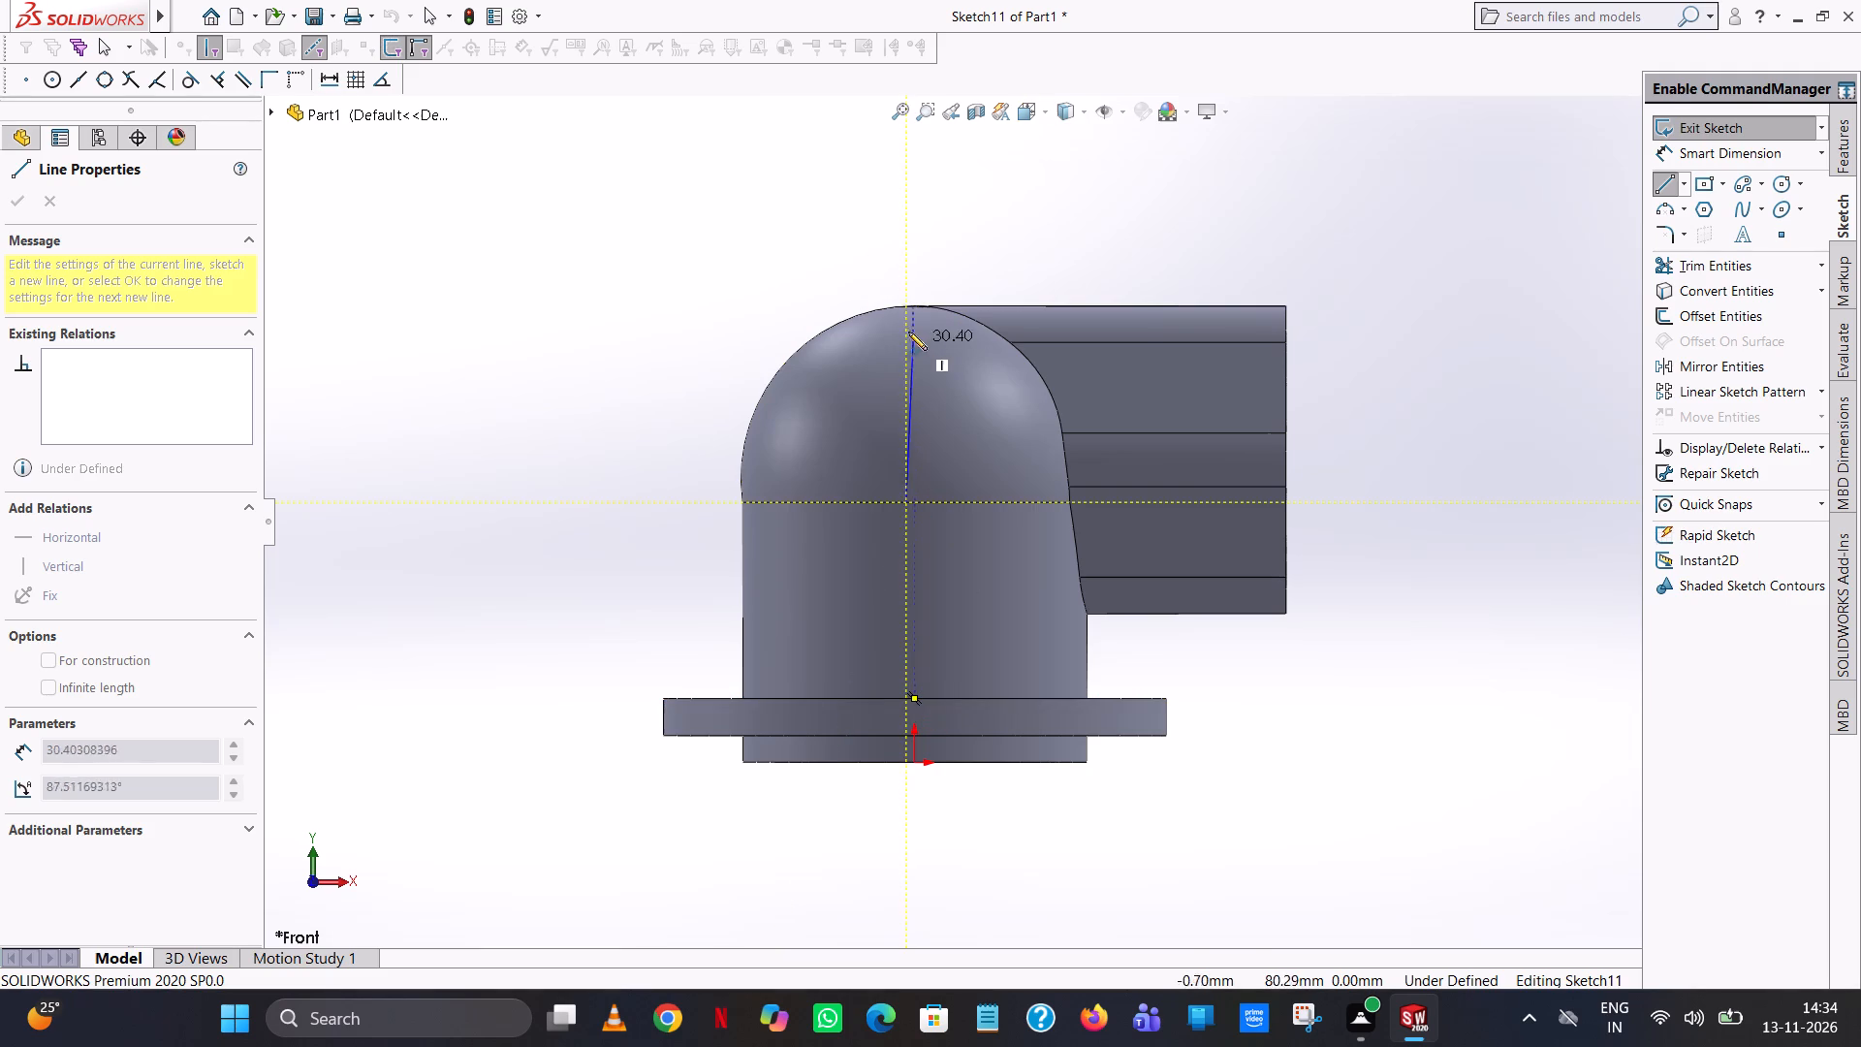
scroll(903, 313, "down", 8)
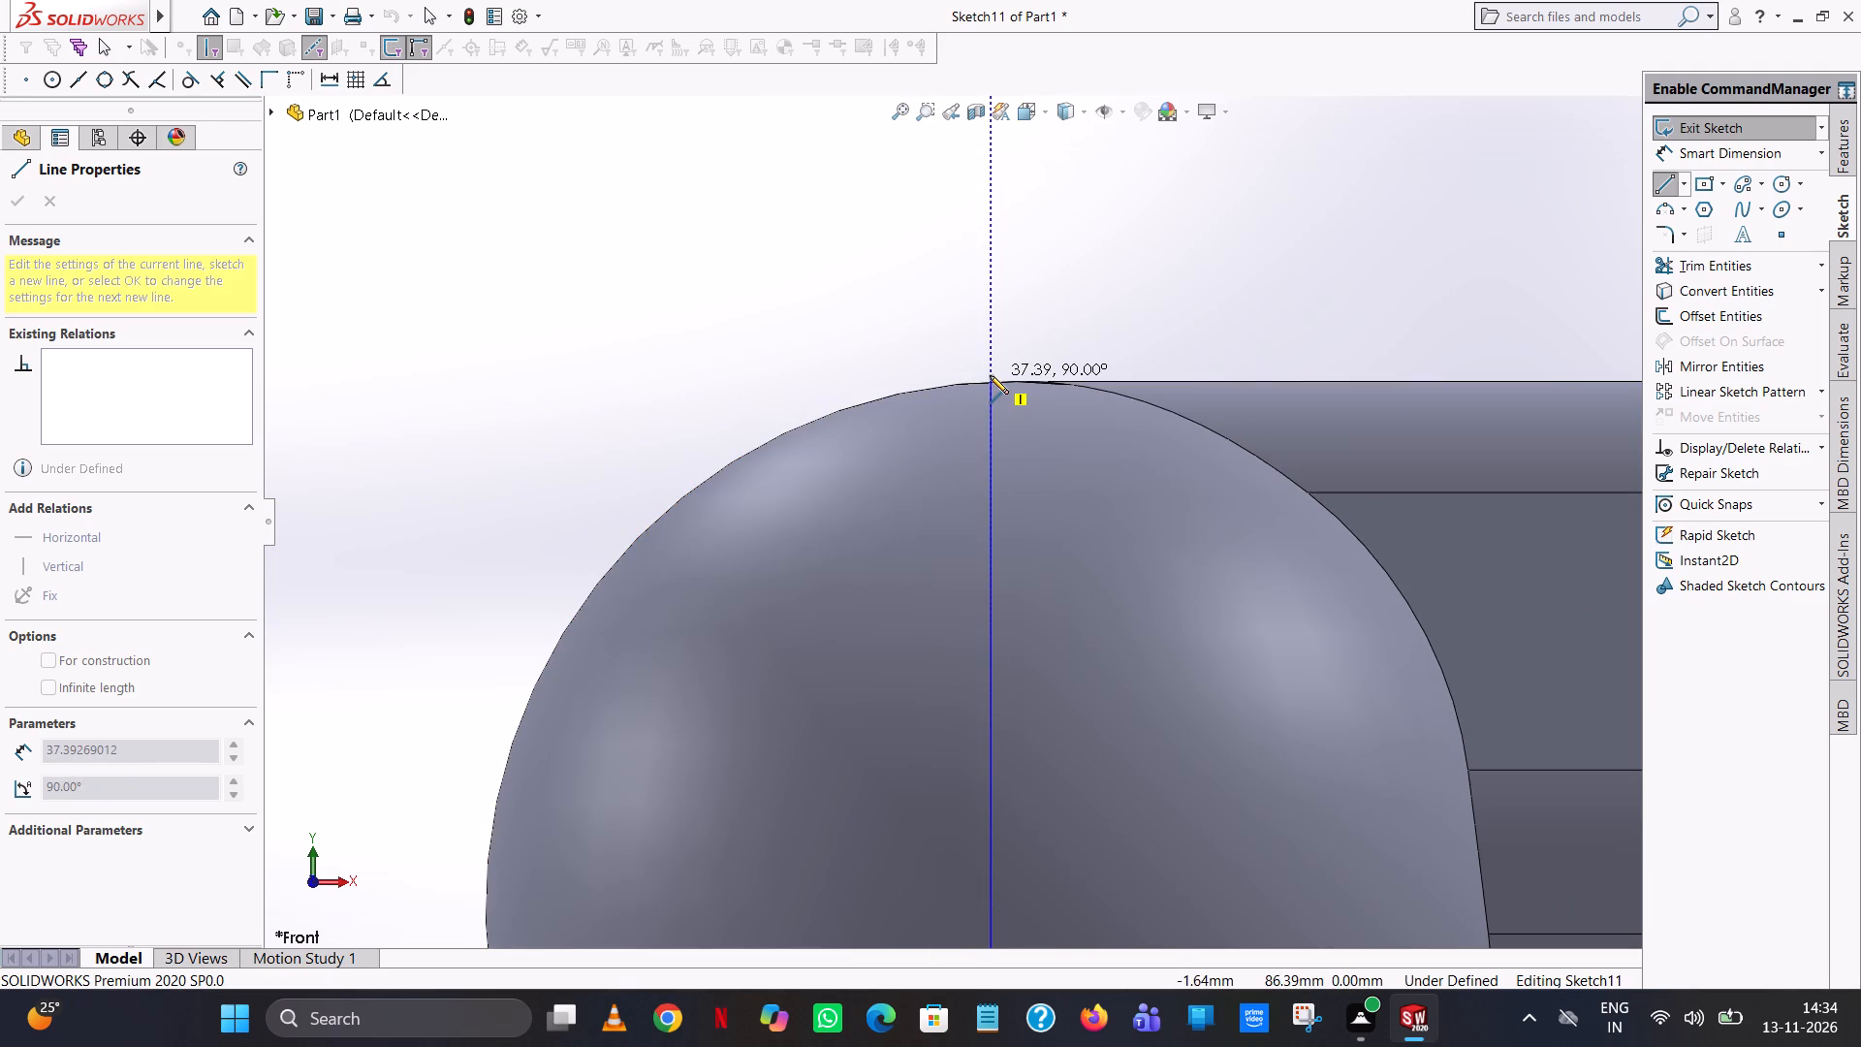
left_click(989, 375)
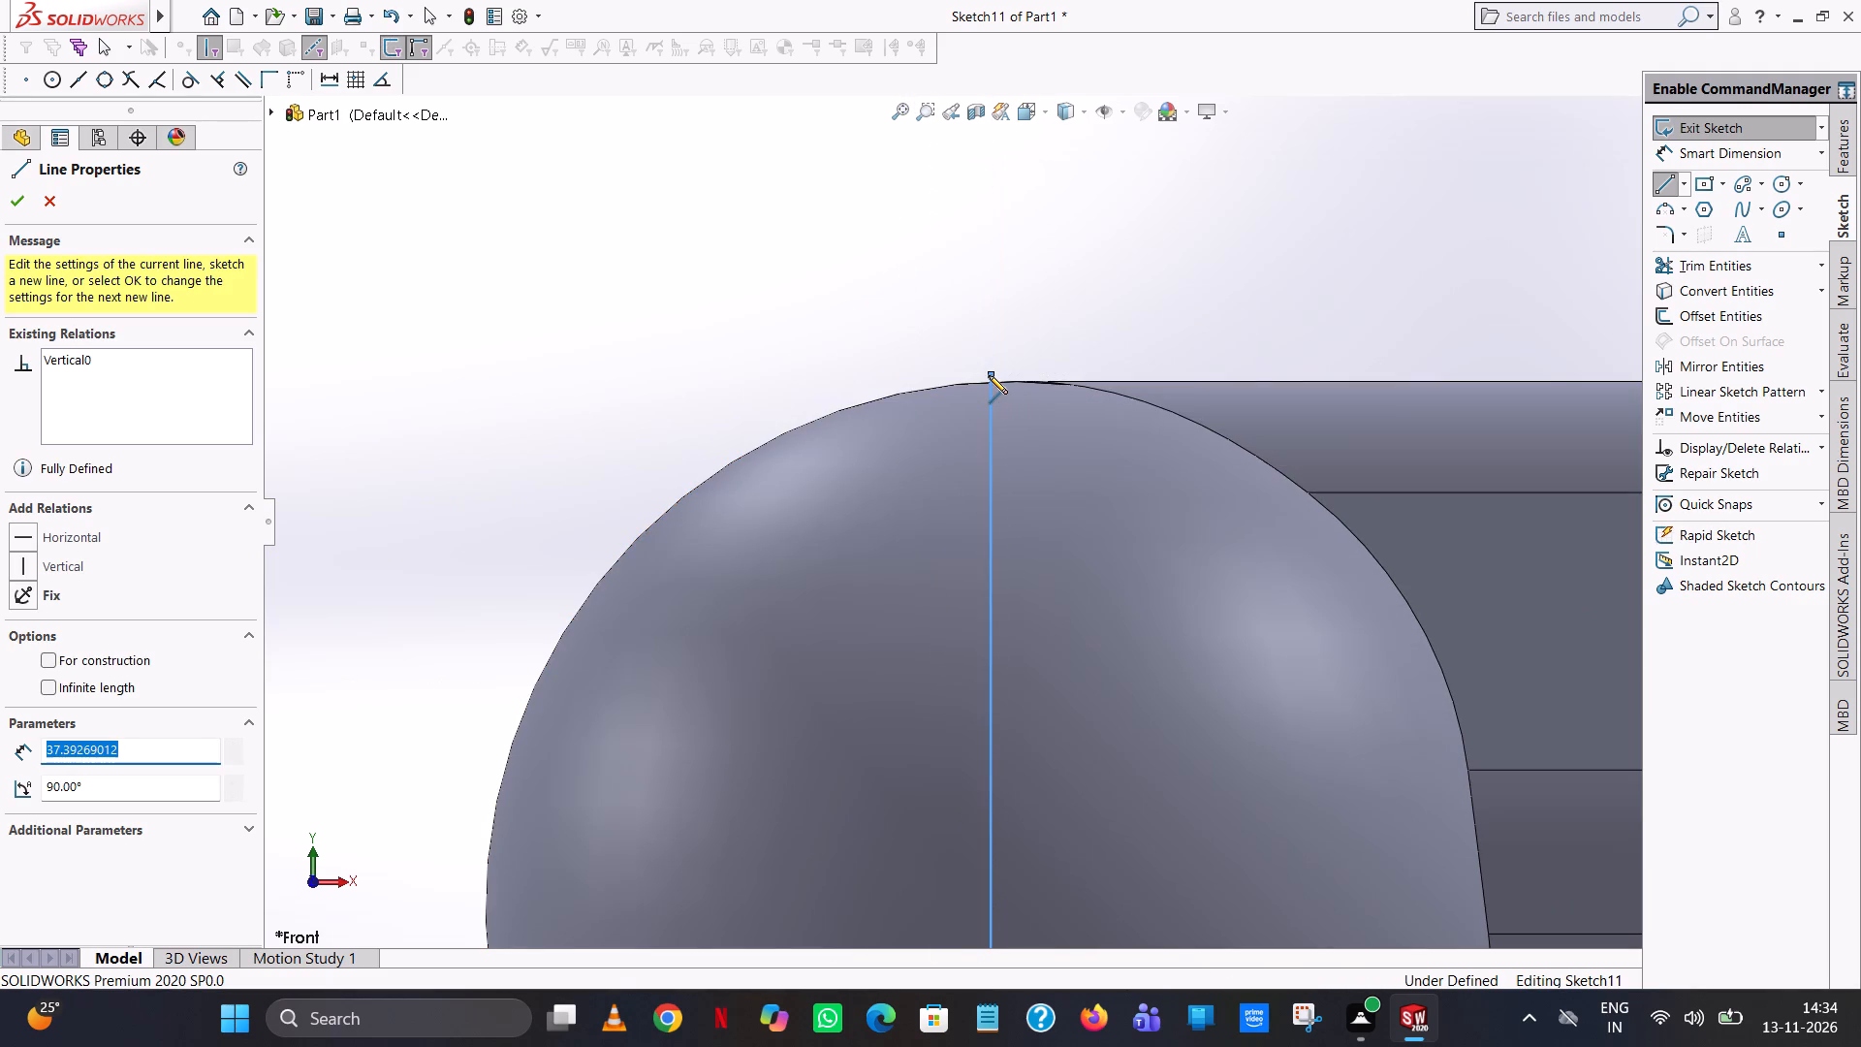
type("37")
key("Return")
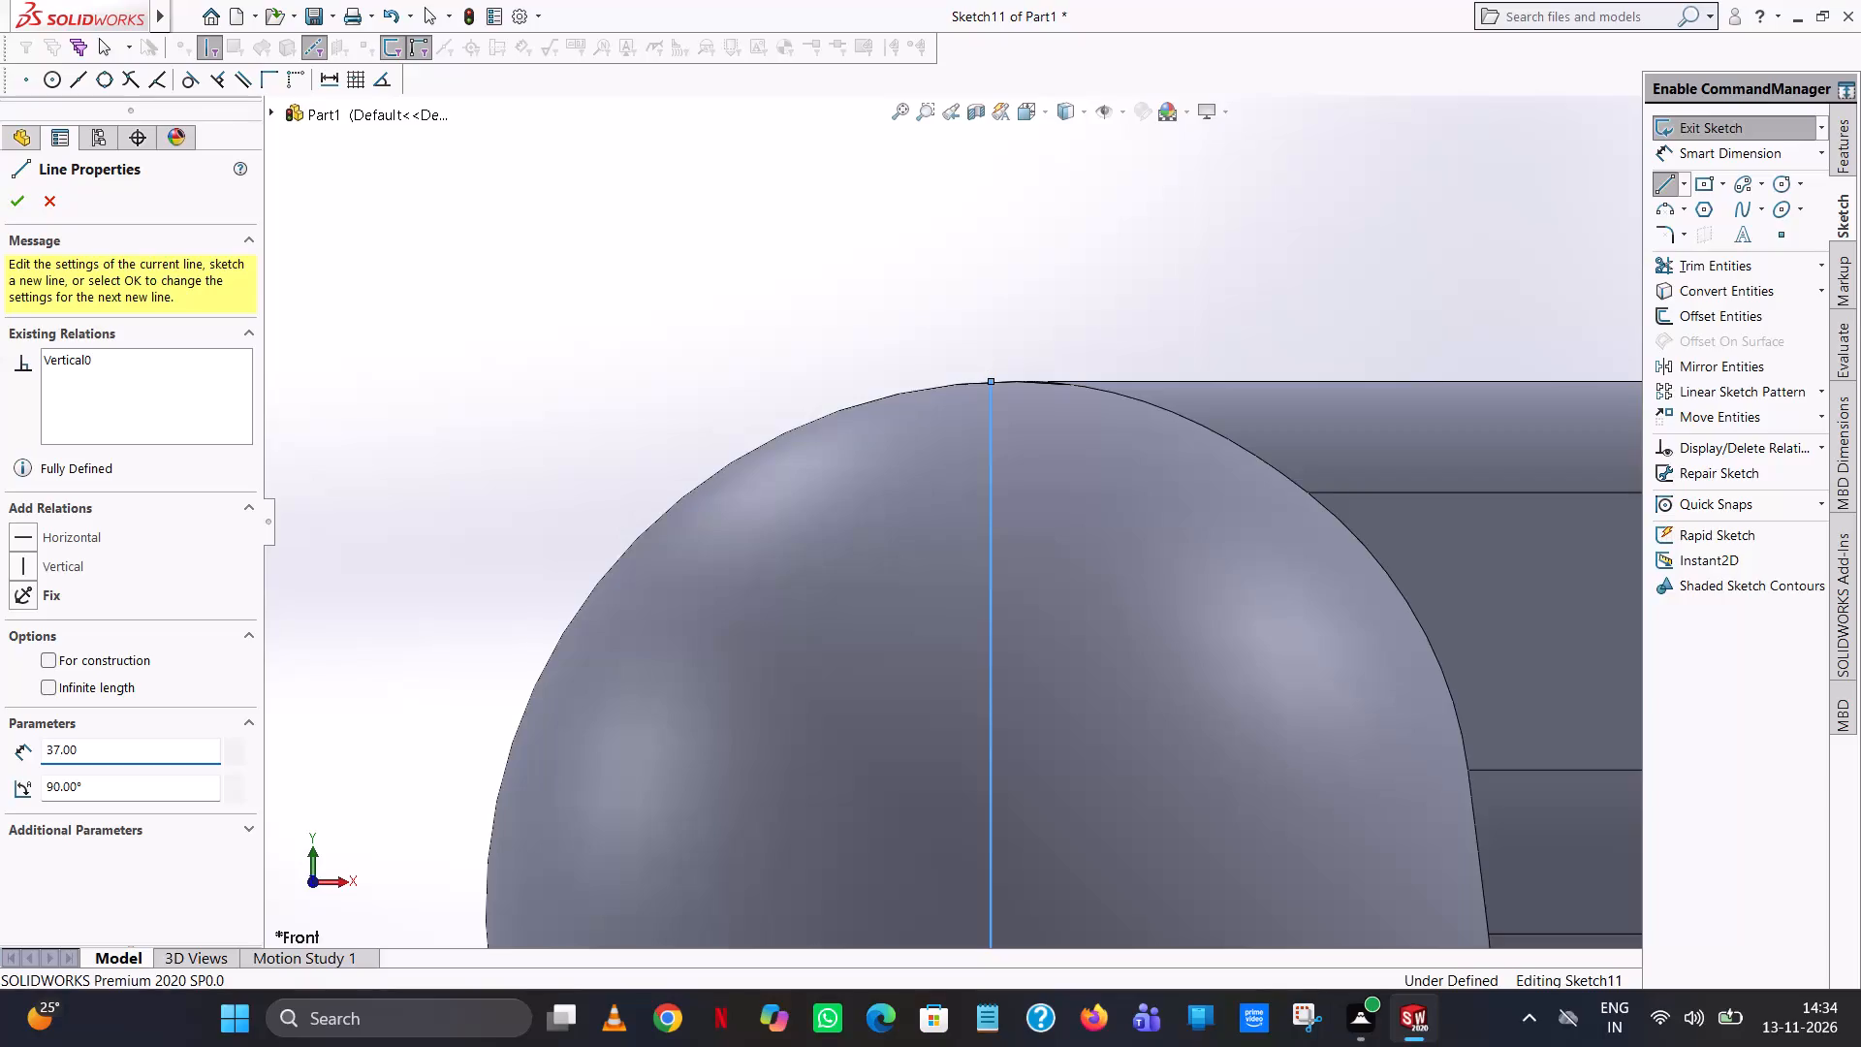
right_click(773, 454)
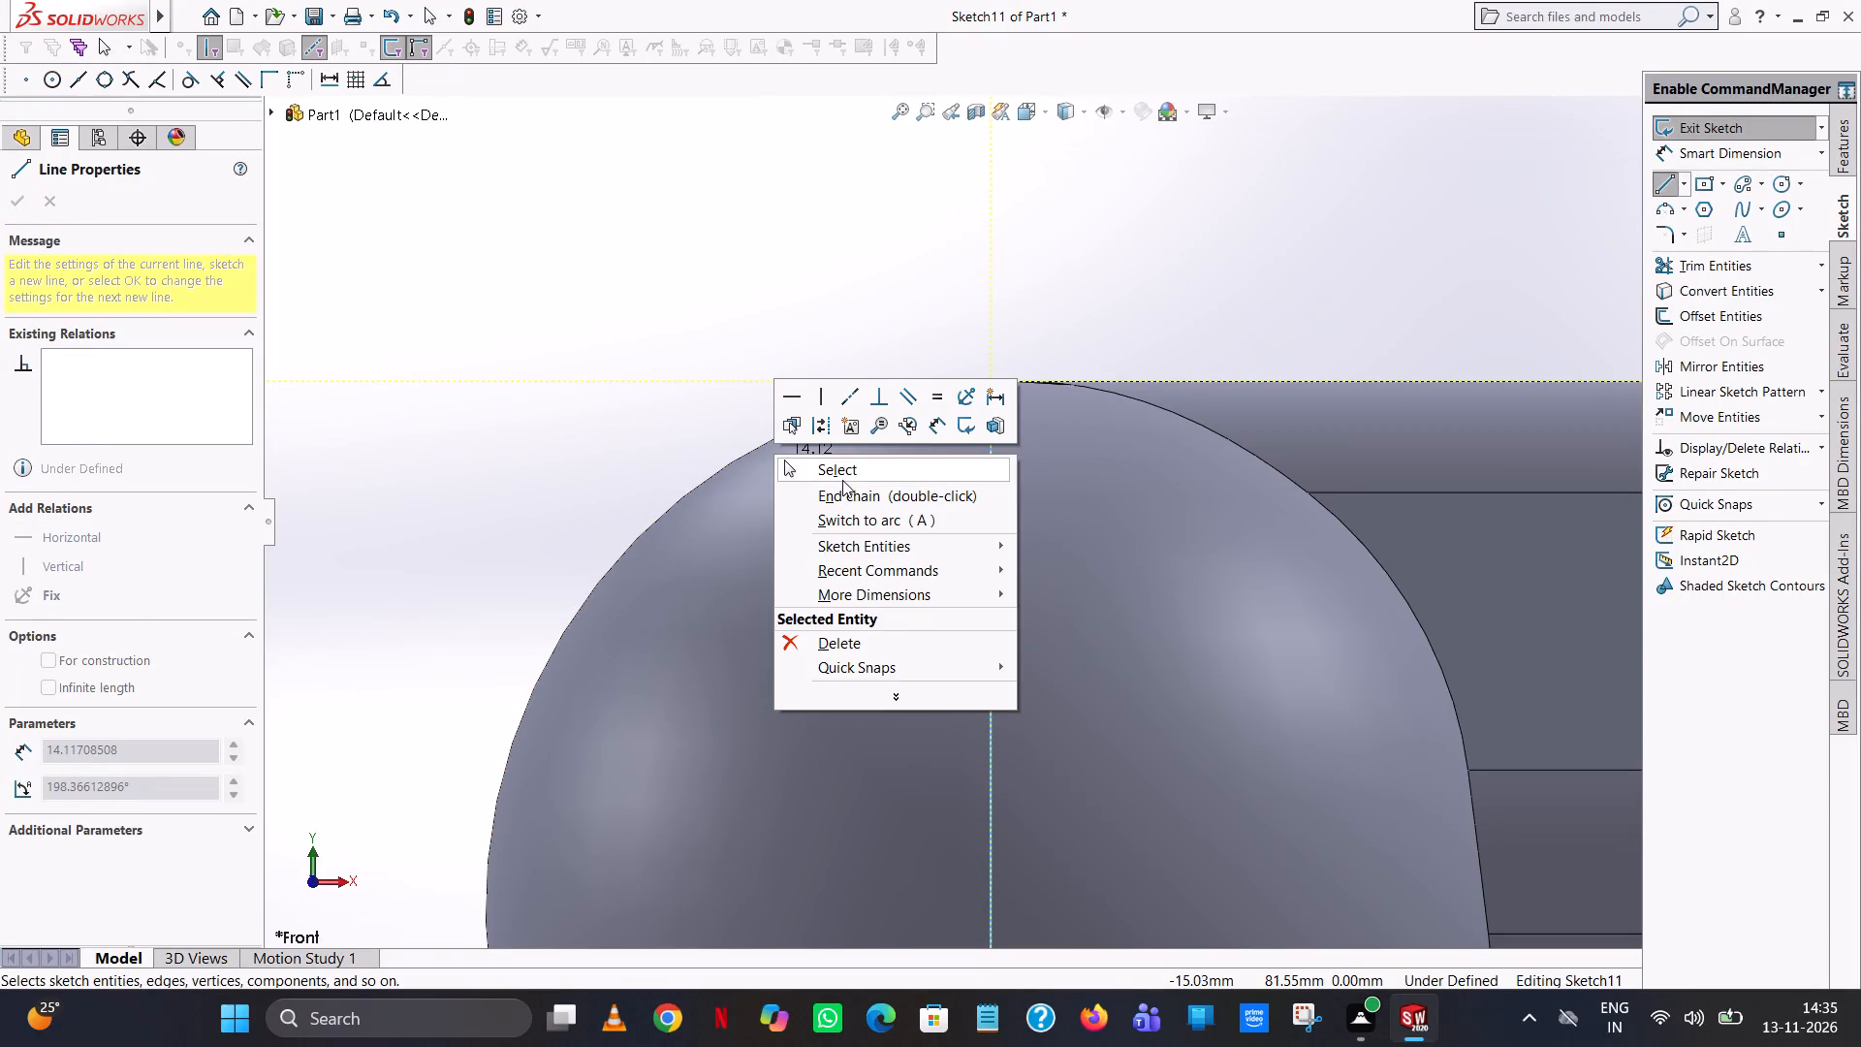
left_click(849, 470)
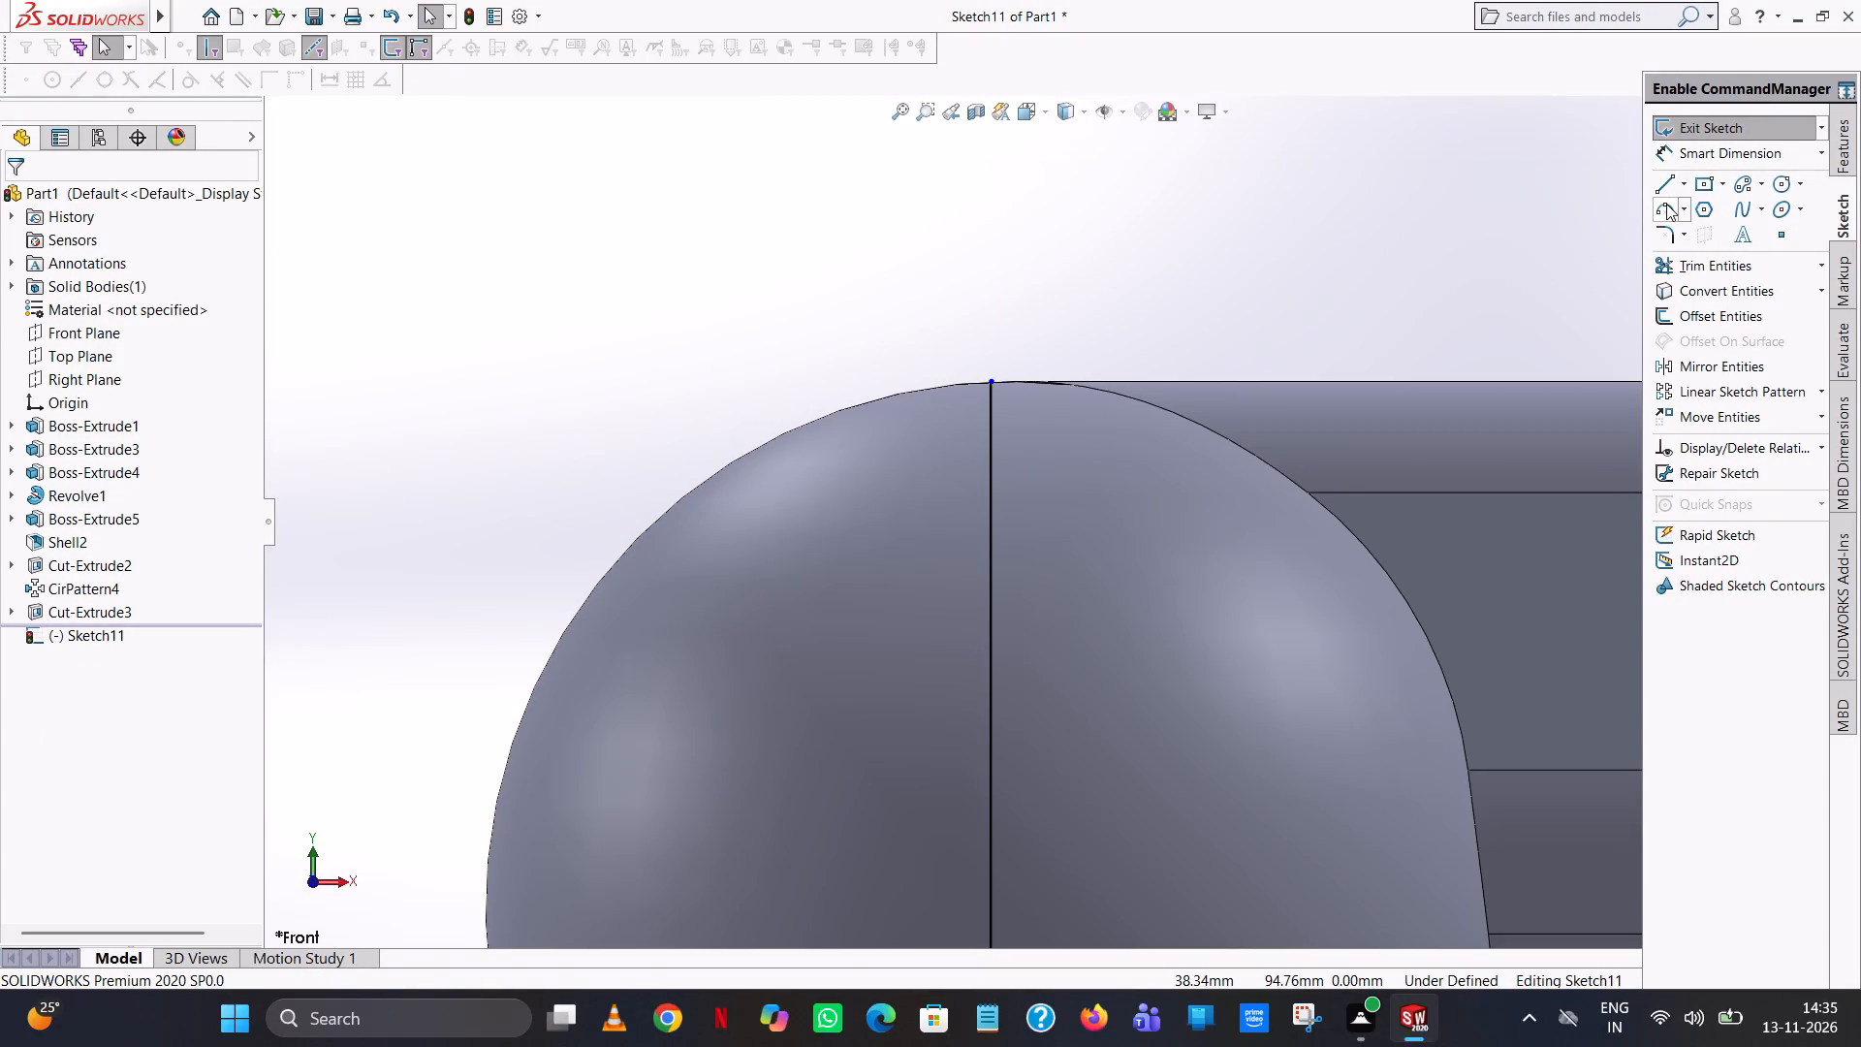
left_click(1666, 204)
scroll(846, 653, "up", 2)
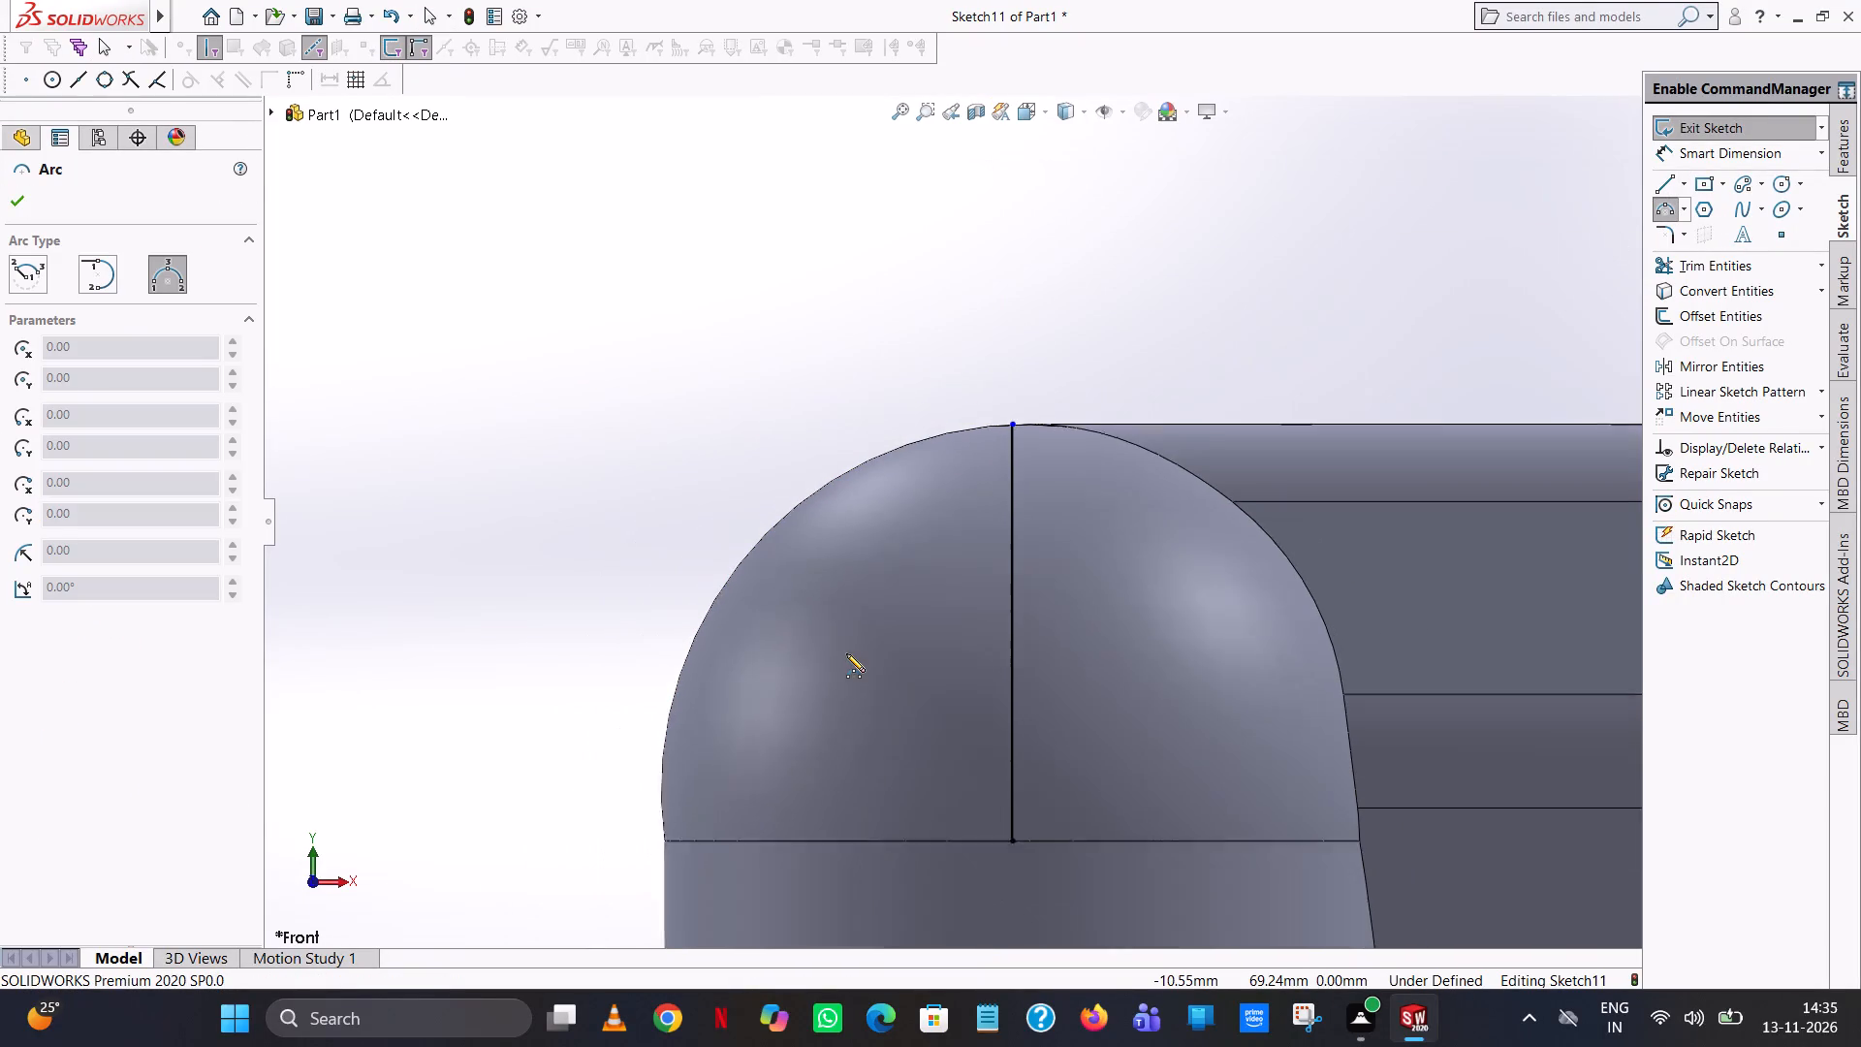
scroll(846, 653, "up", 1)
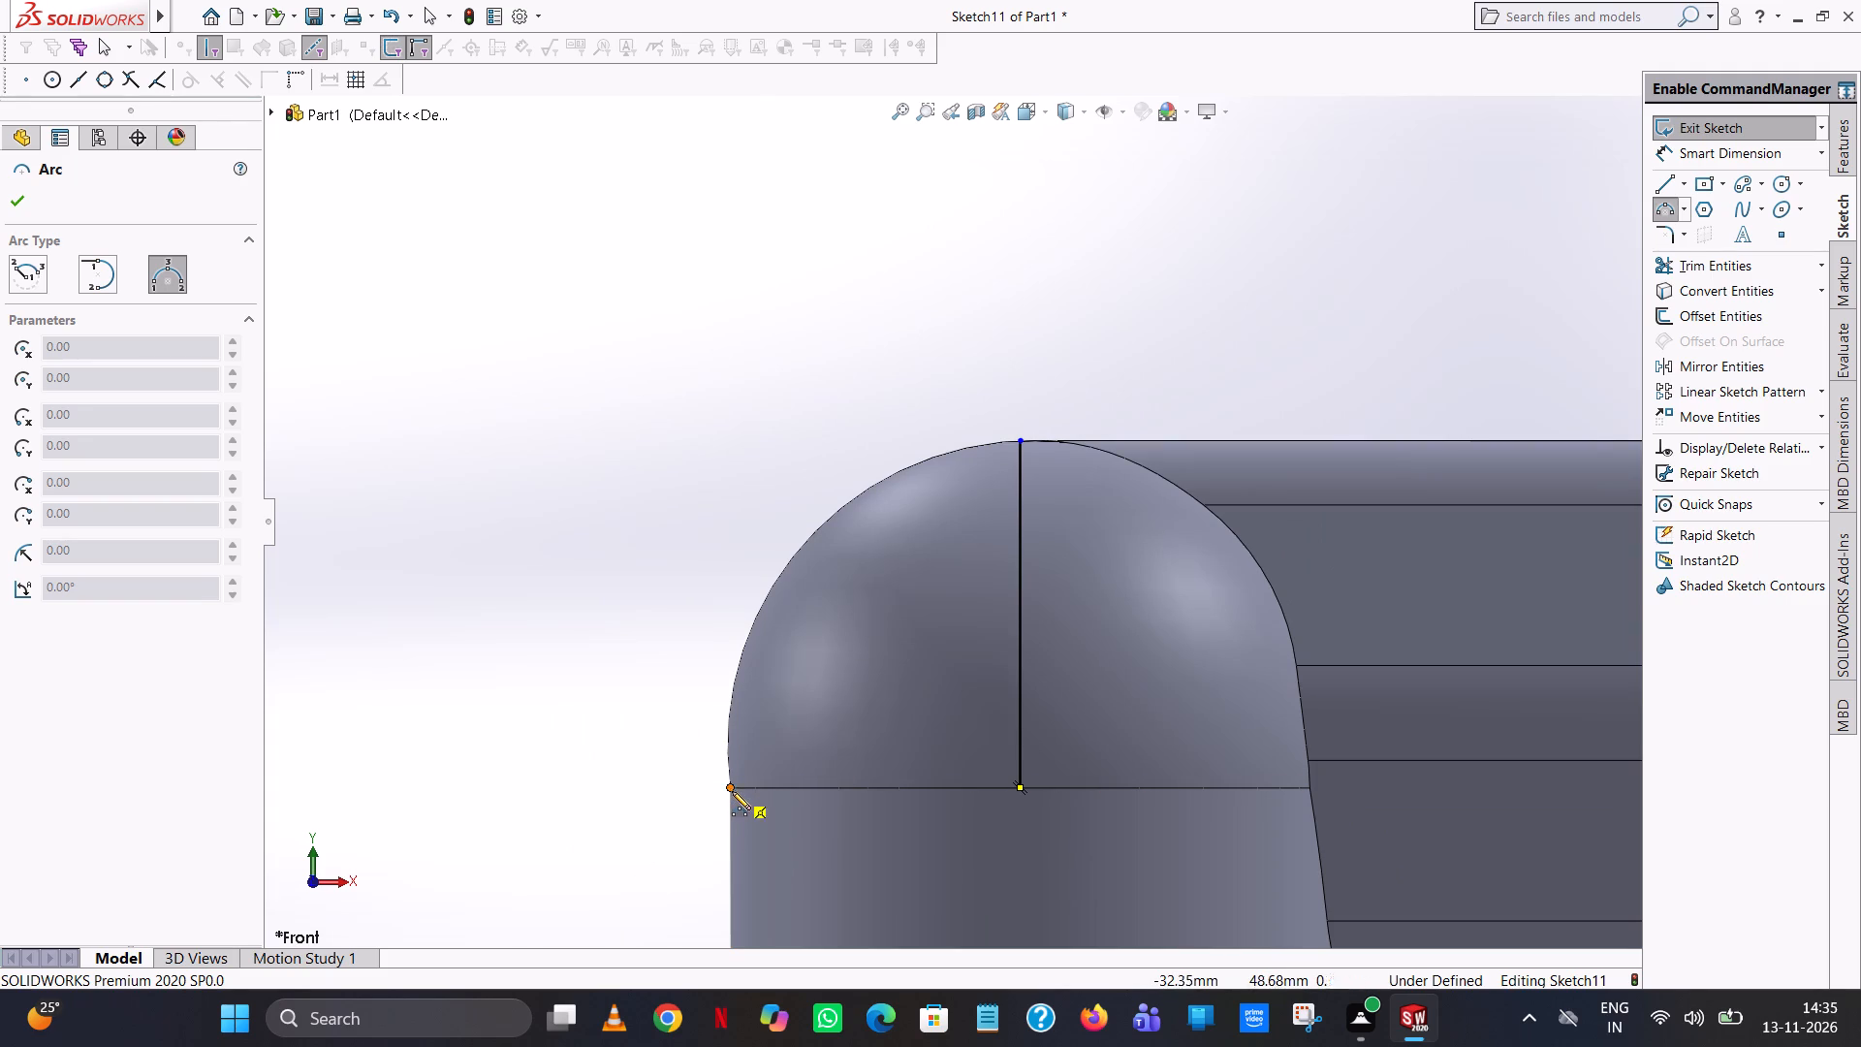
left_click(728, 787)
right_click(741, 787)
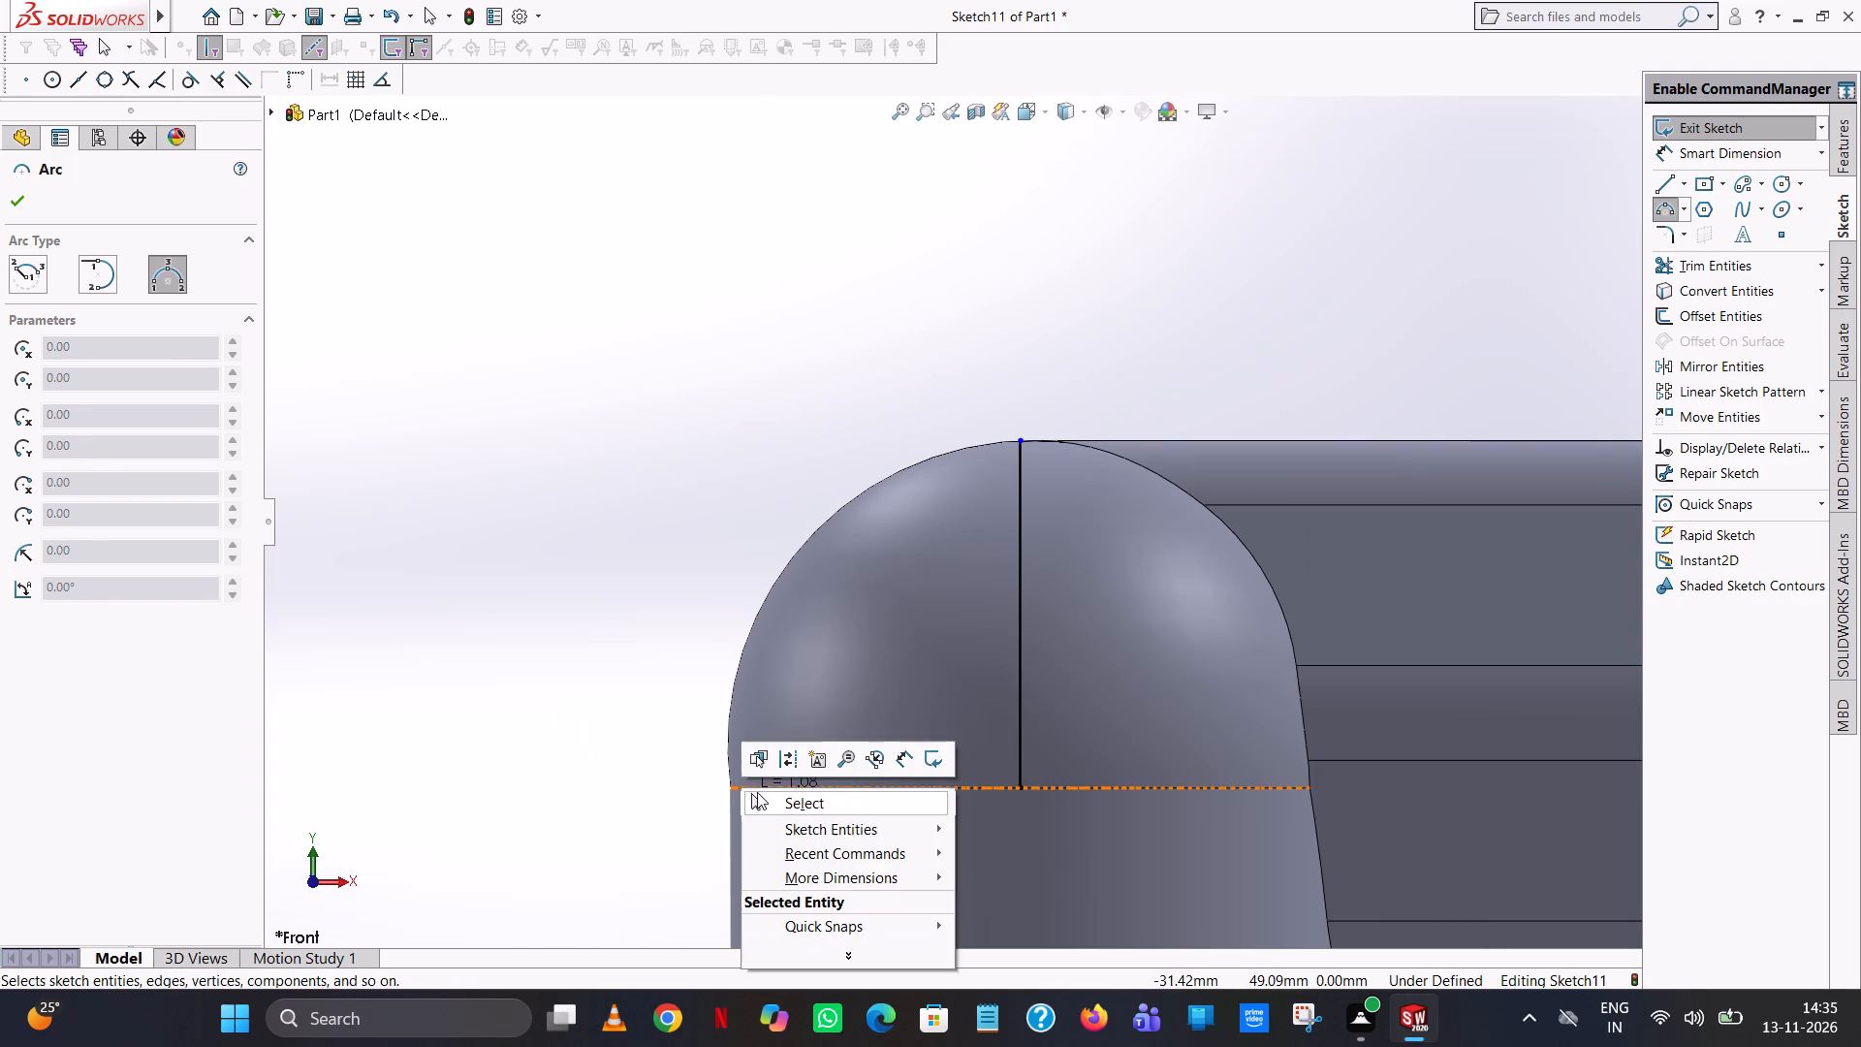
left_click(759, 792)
Sketch a 3 mm horizontal line inward along the dome's base edge, starting at its outer end opposite the flange arms.
left_click(1660, 183)
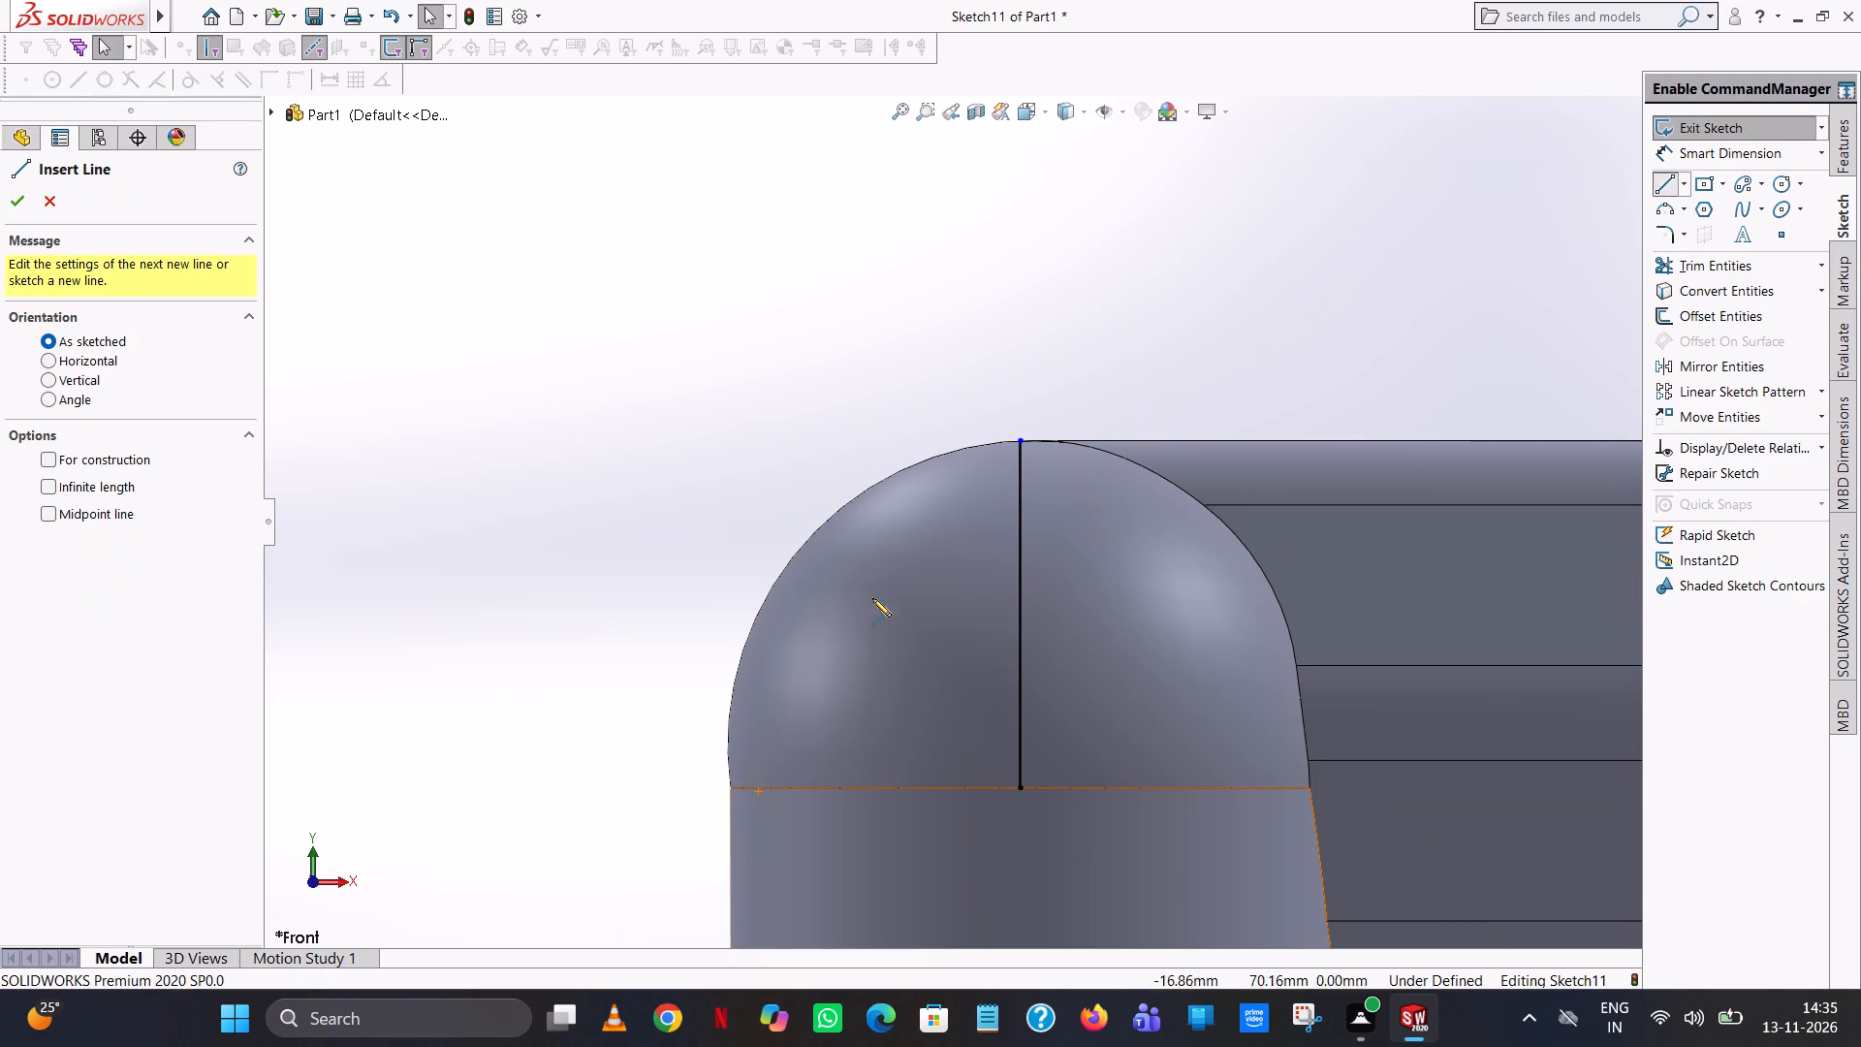
left_click(730, 788)
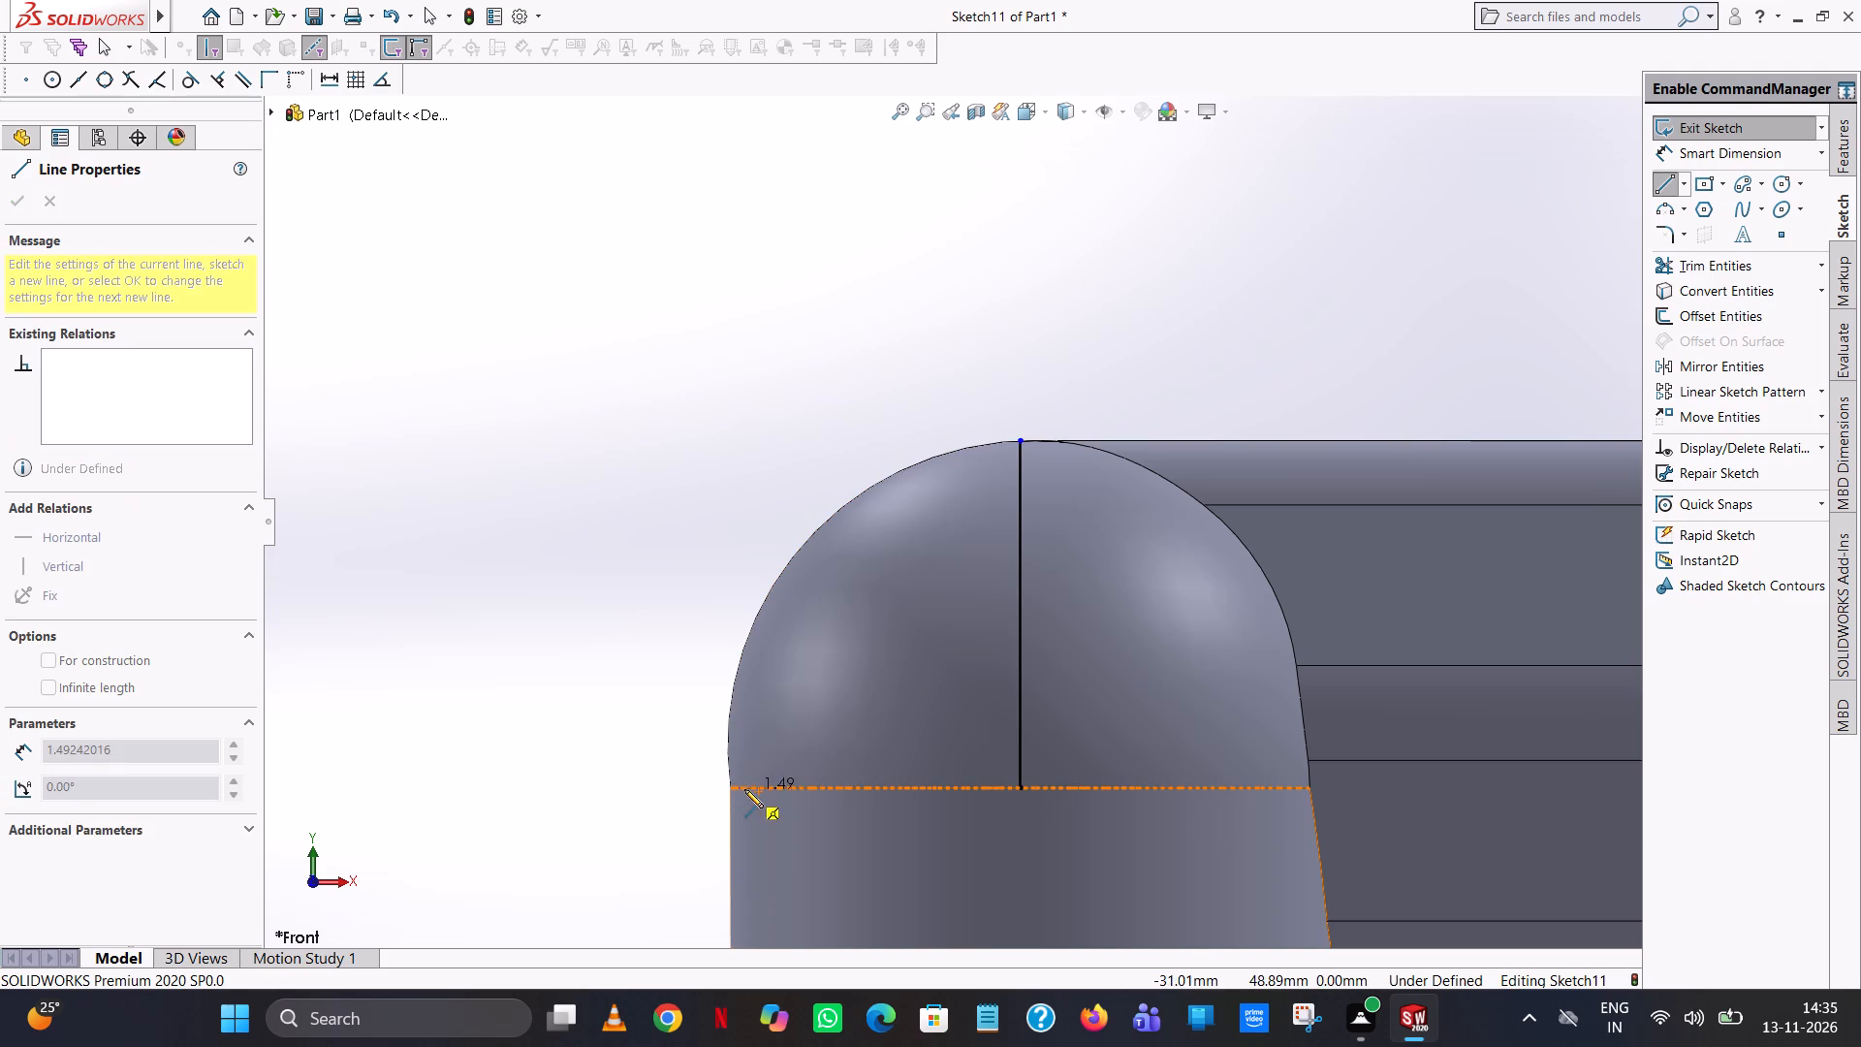
left_click(753, 788)
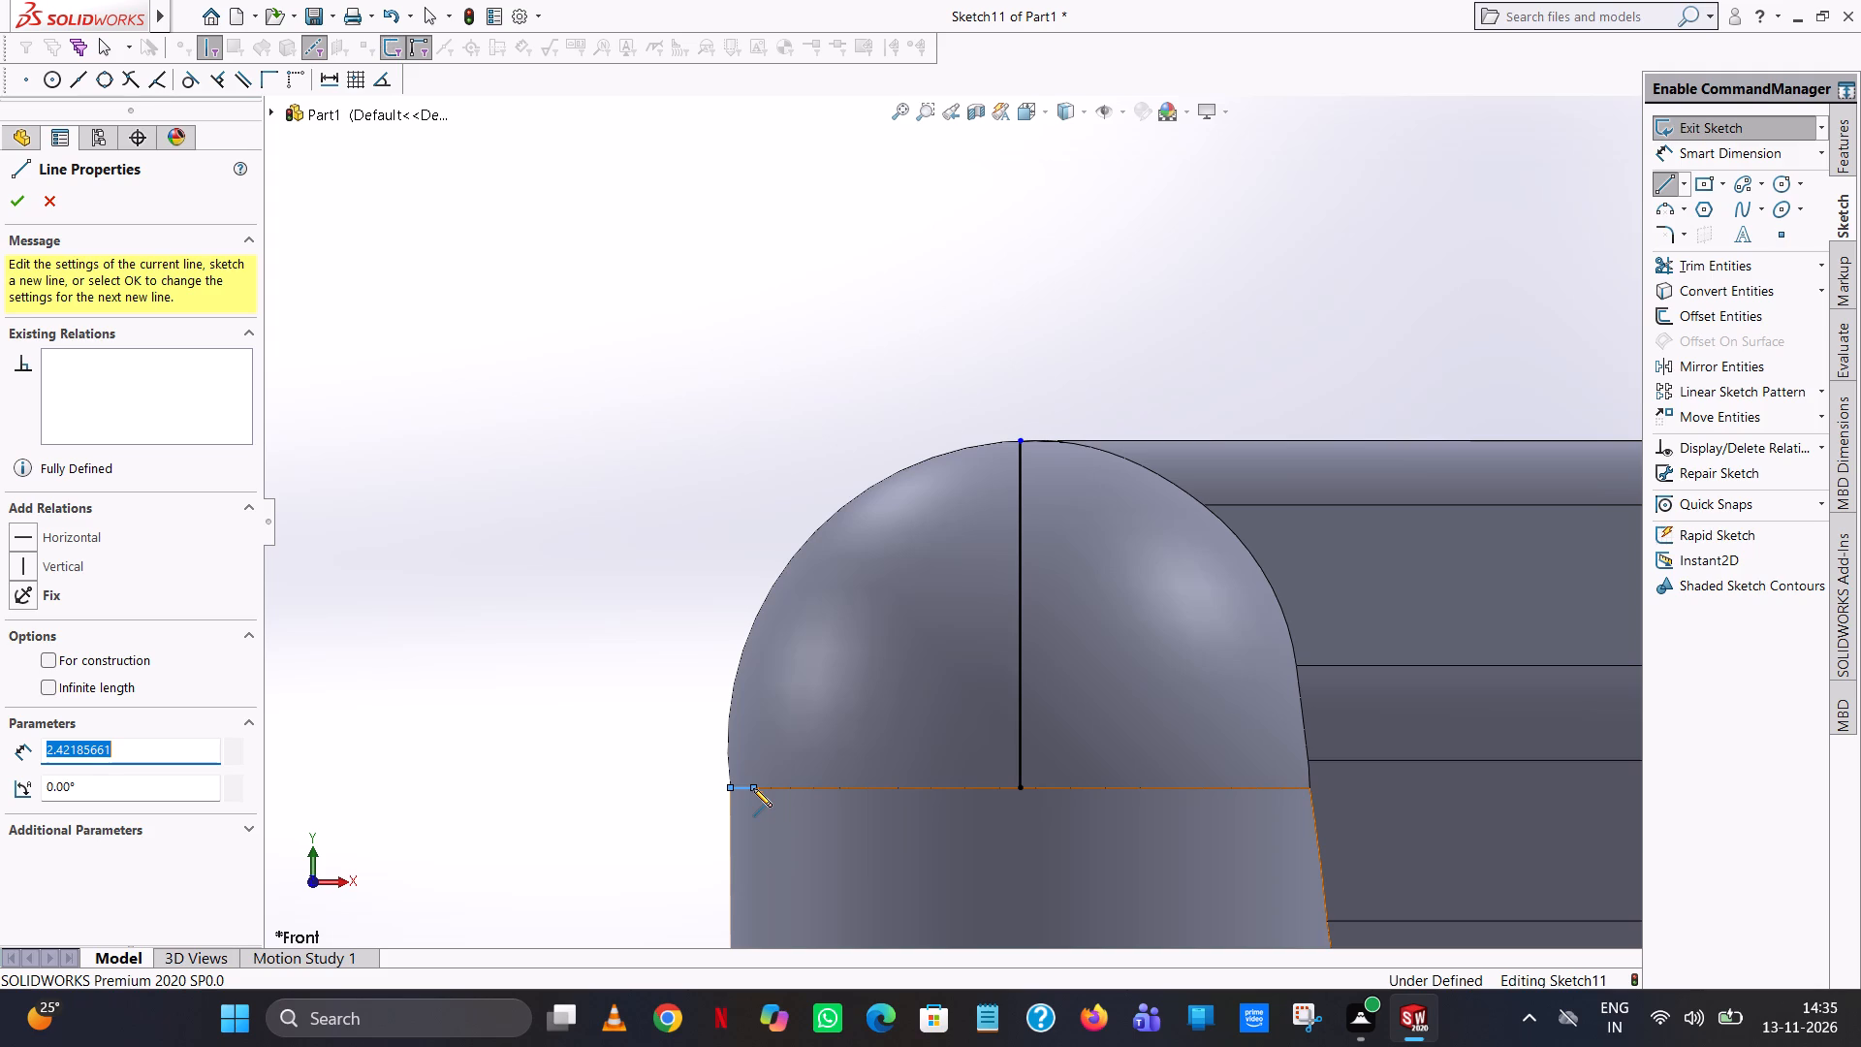
key("3")
key("Return")
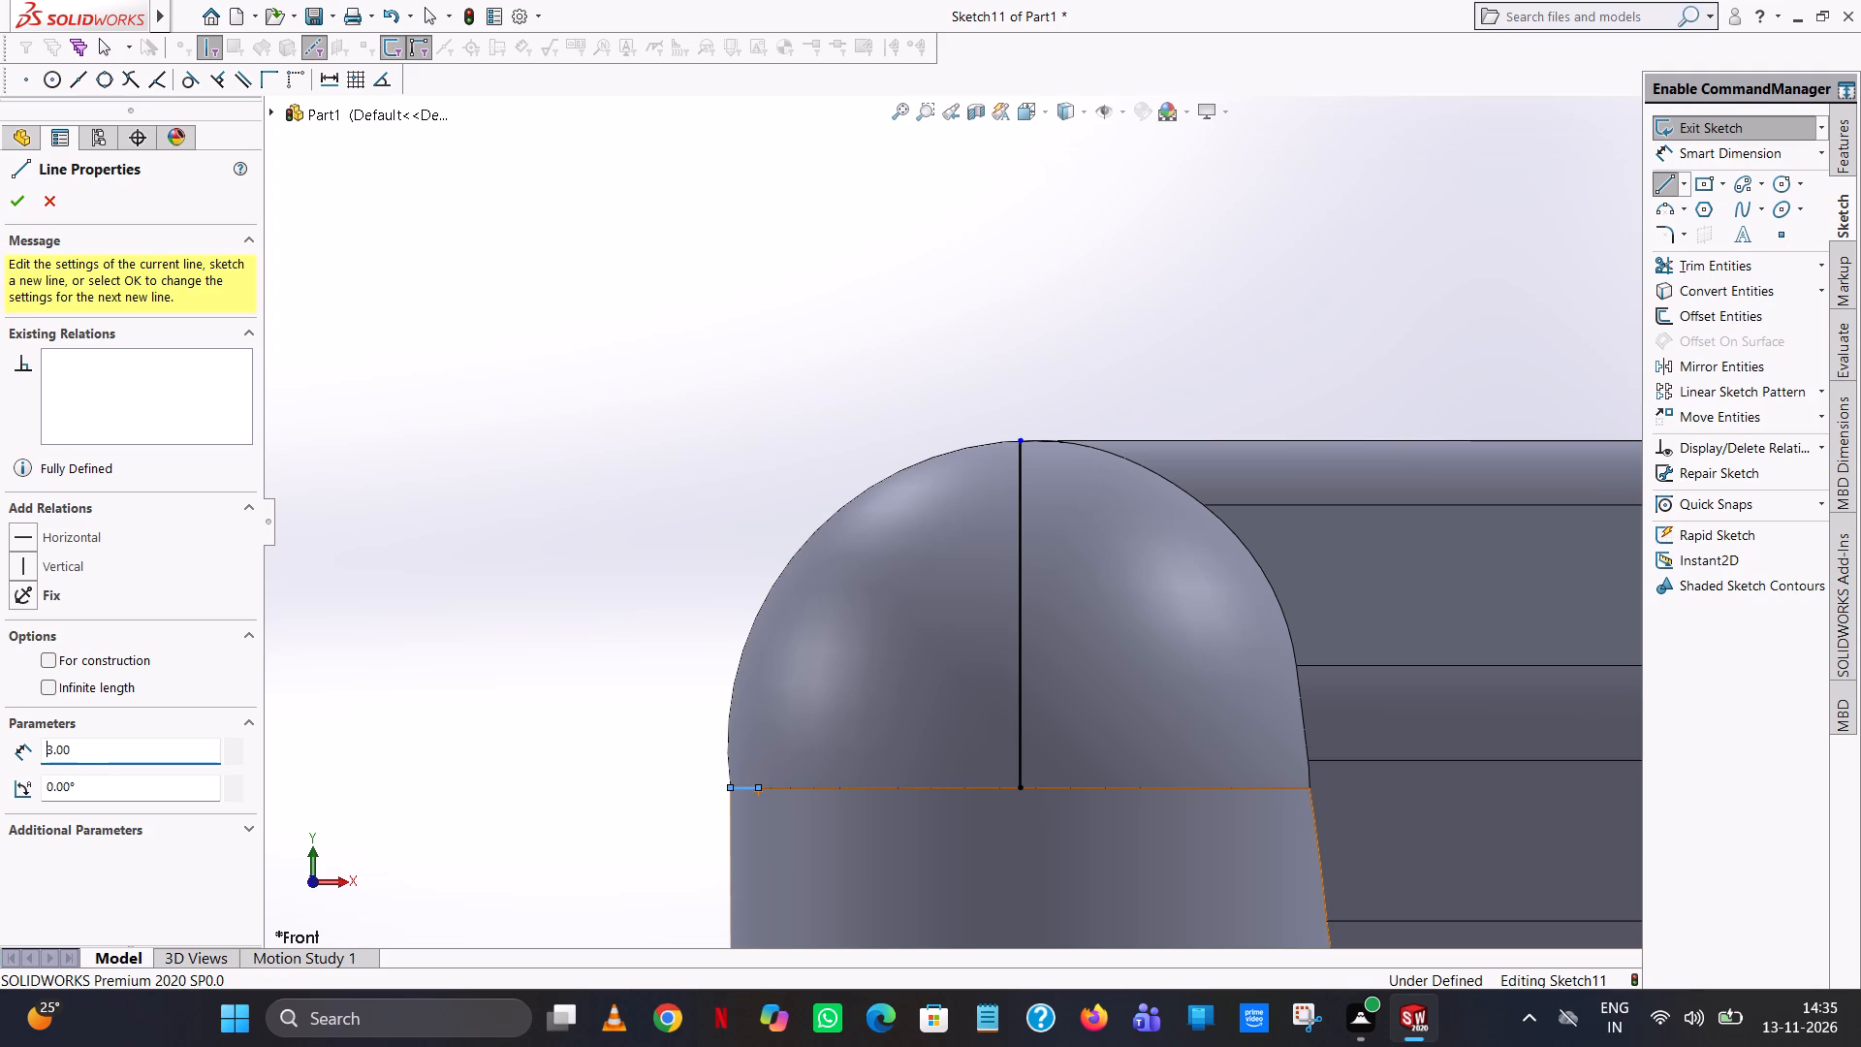
right_click(753, 788)
left_click(845, 804)
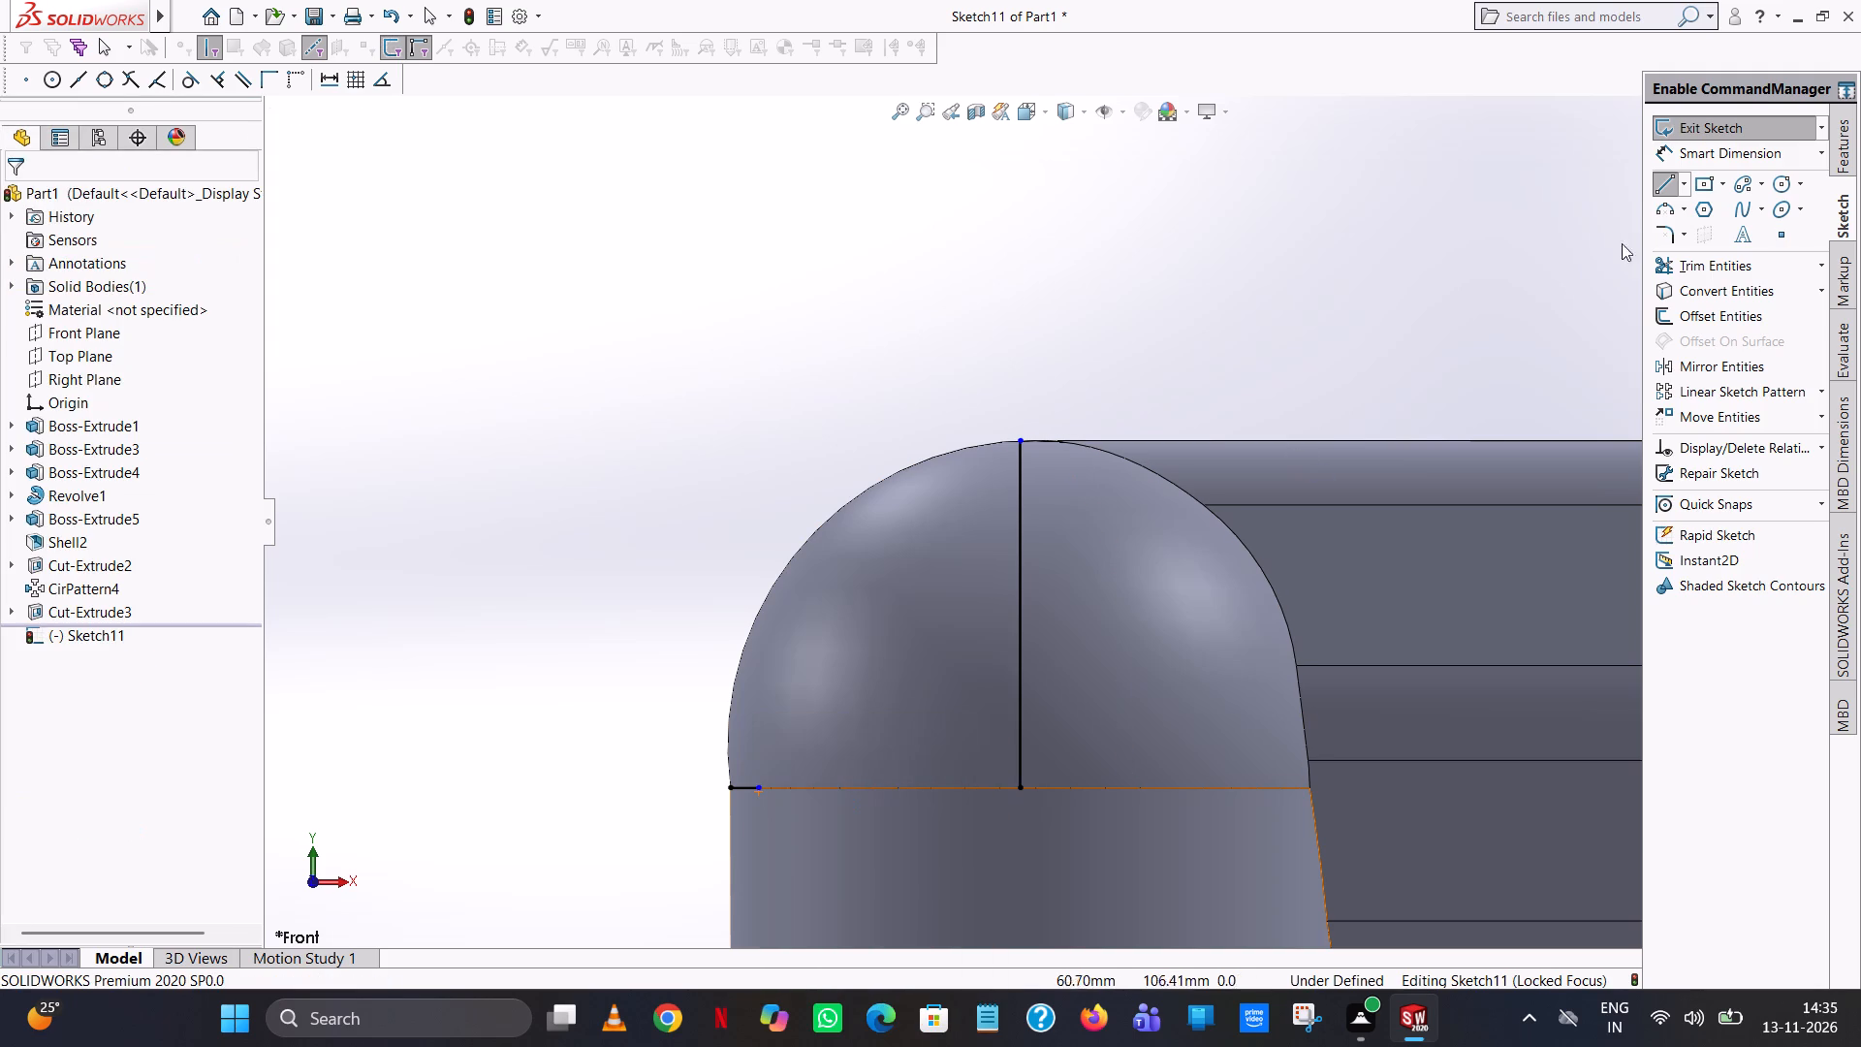
left_click(1660, 182)
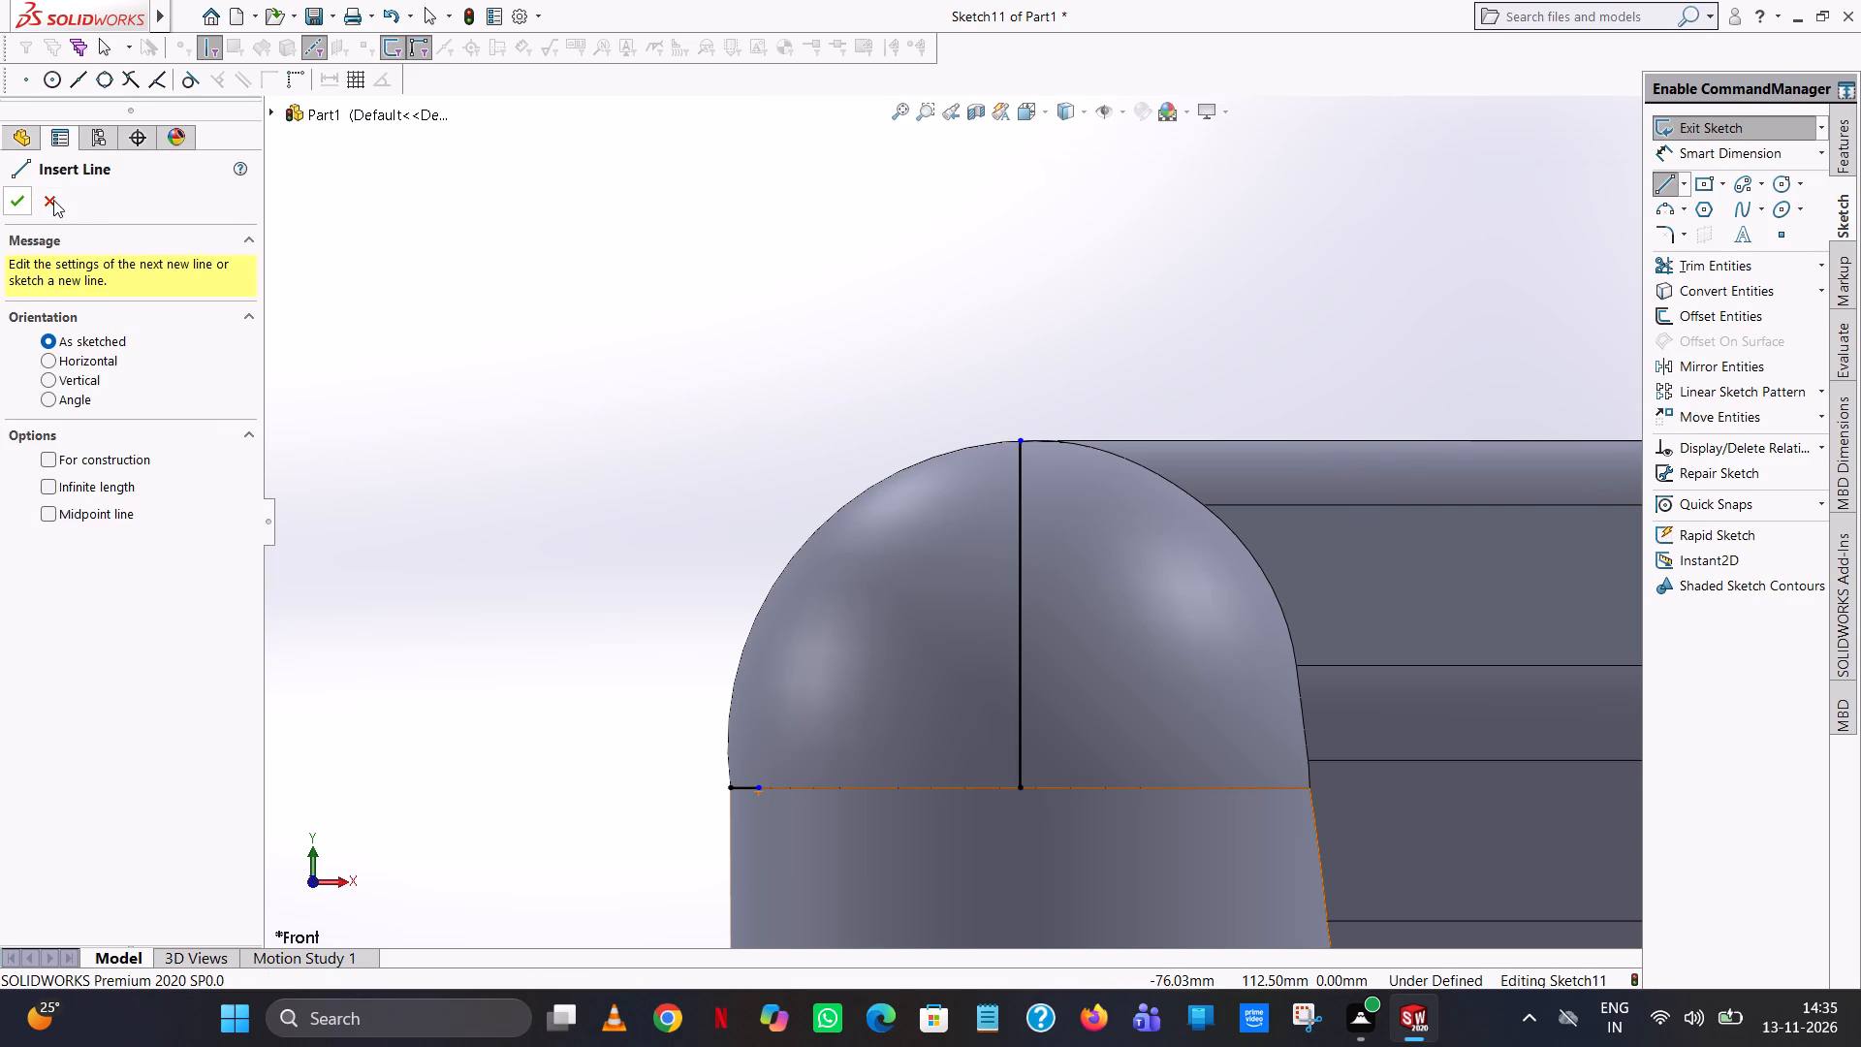
left_click(53, 200)
Shorten the vertical line to 34 mm.
left_click(1025, 592)
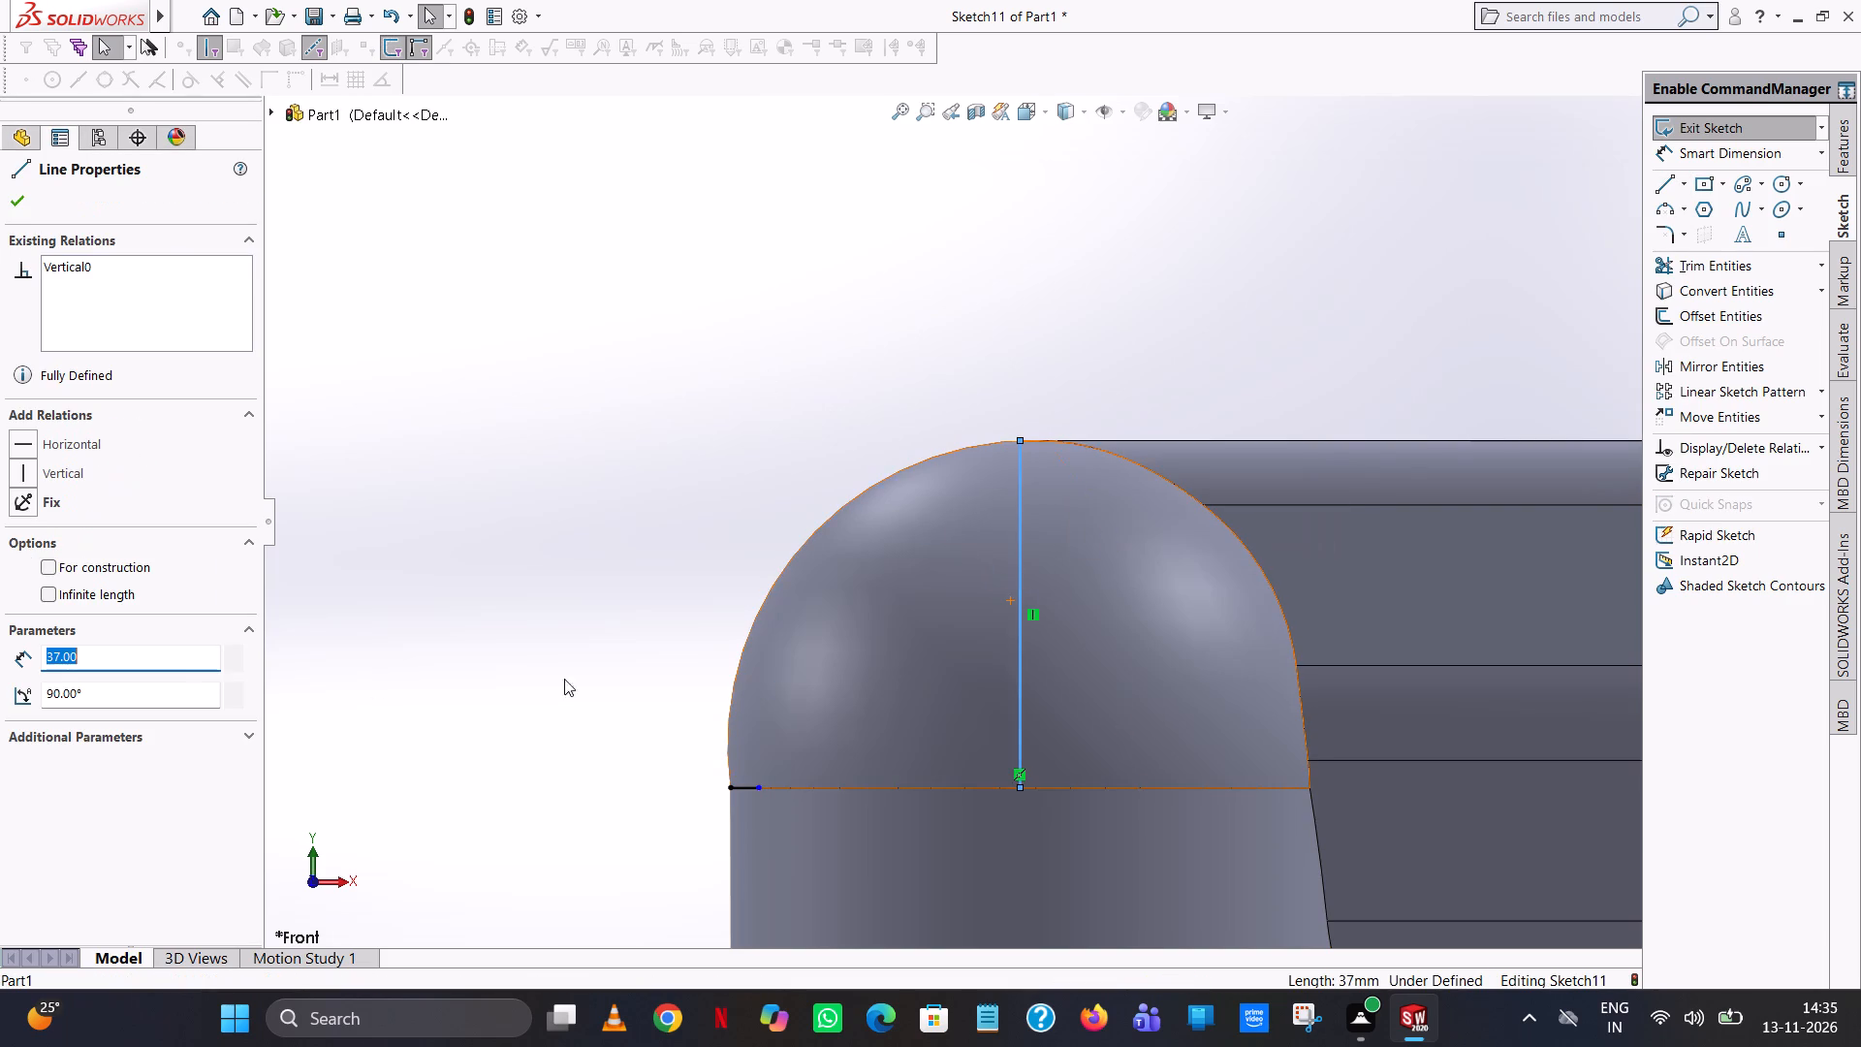
left_click(196, 650)
type("-3")
key("Return")
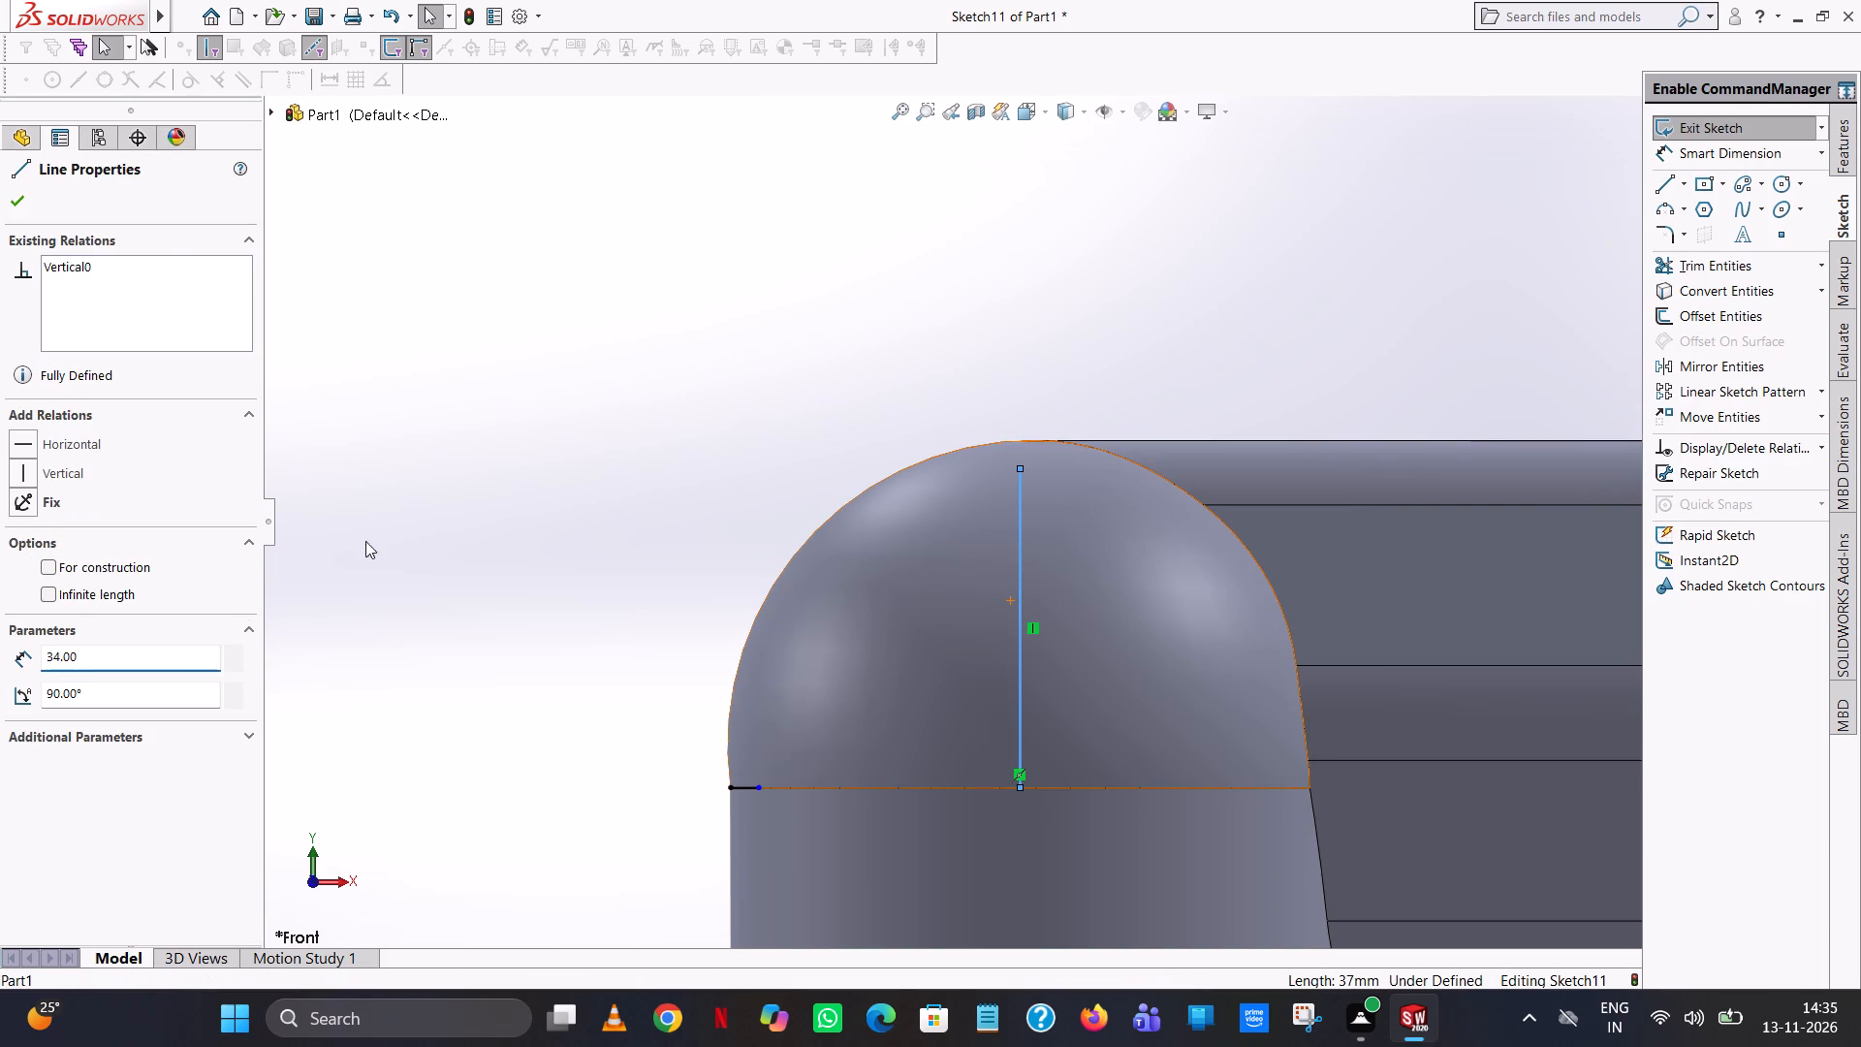
left_click(717, 266)
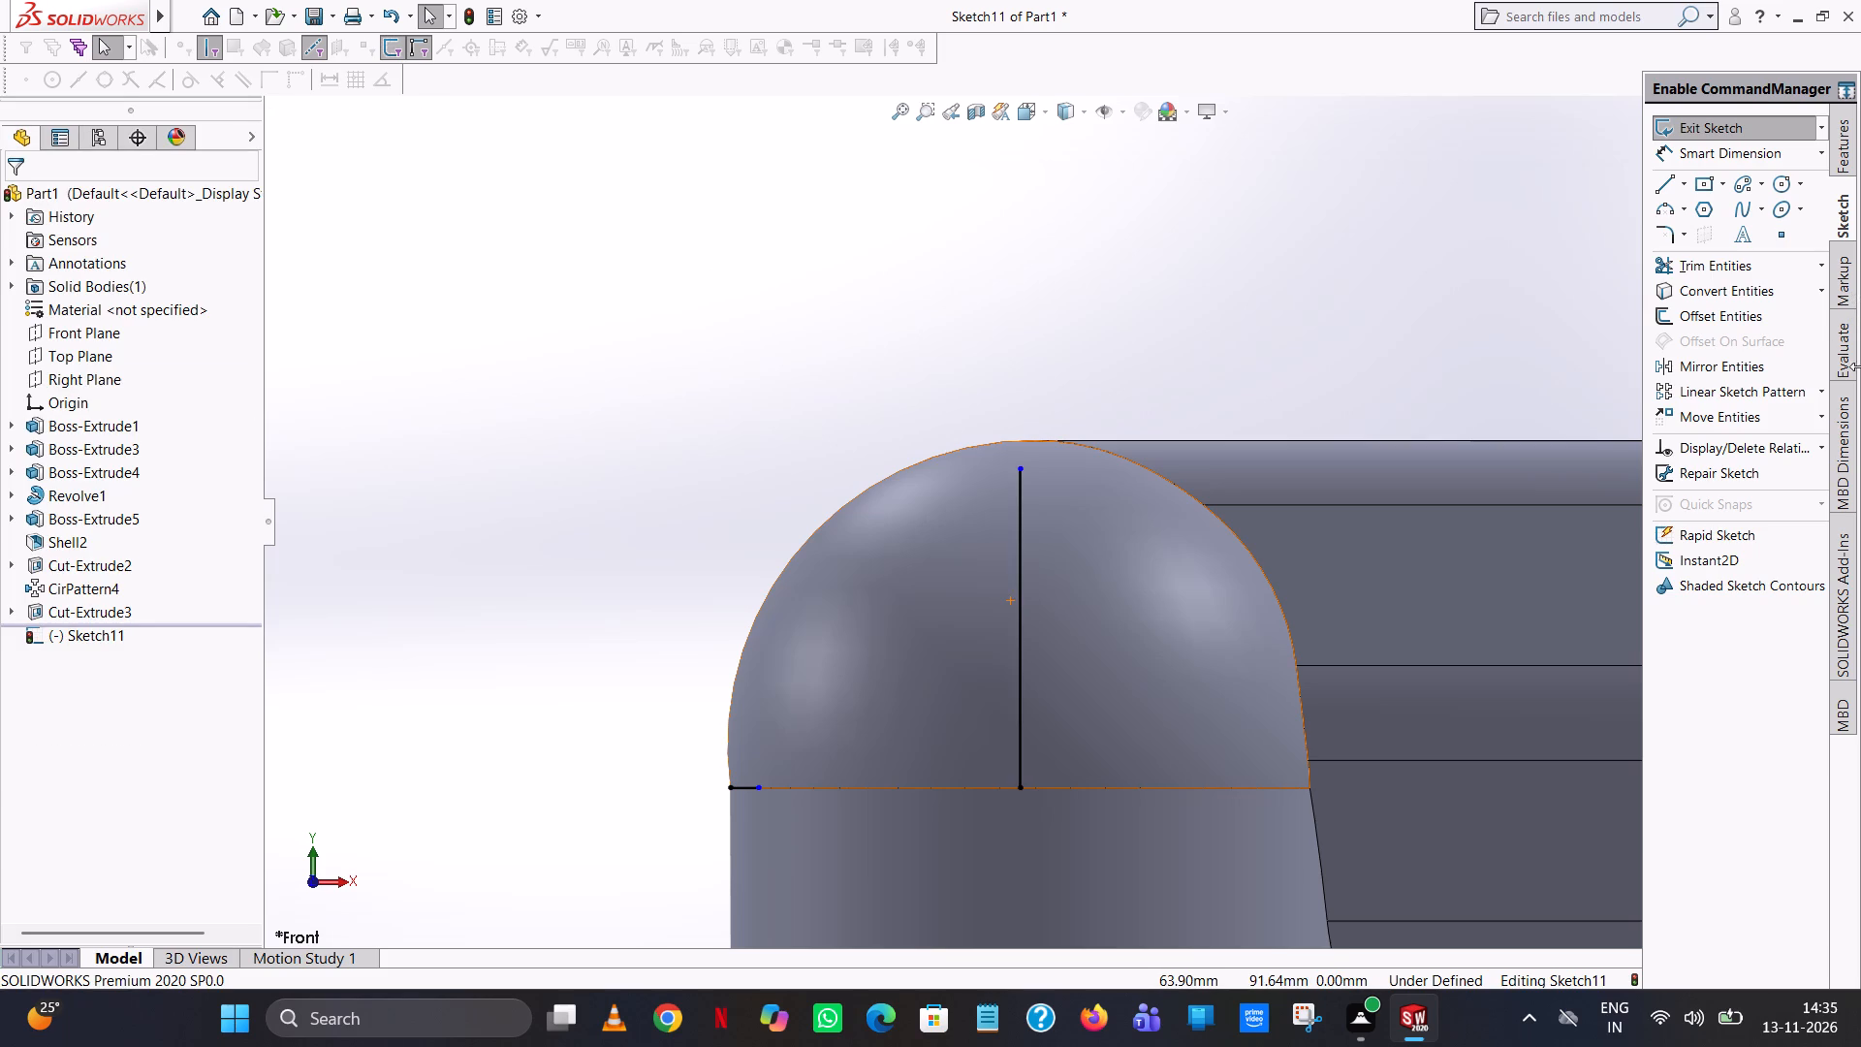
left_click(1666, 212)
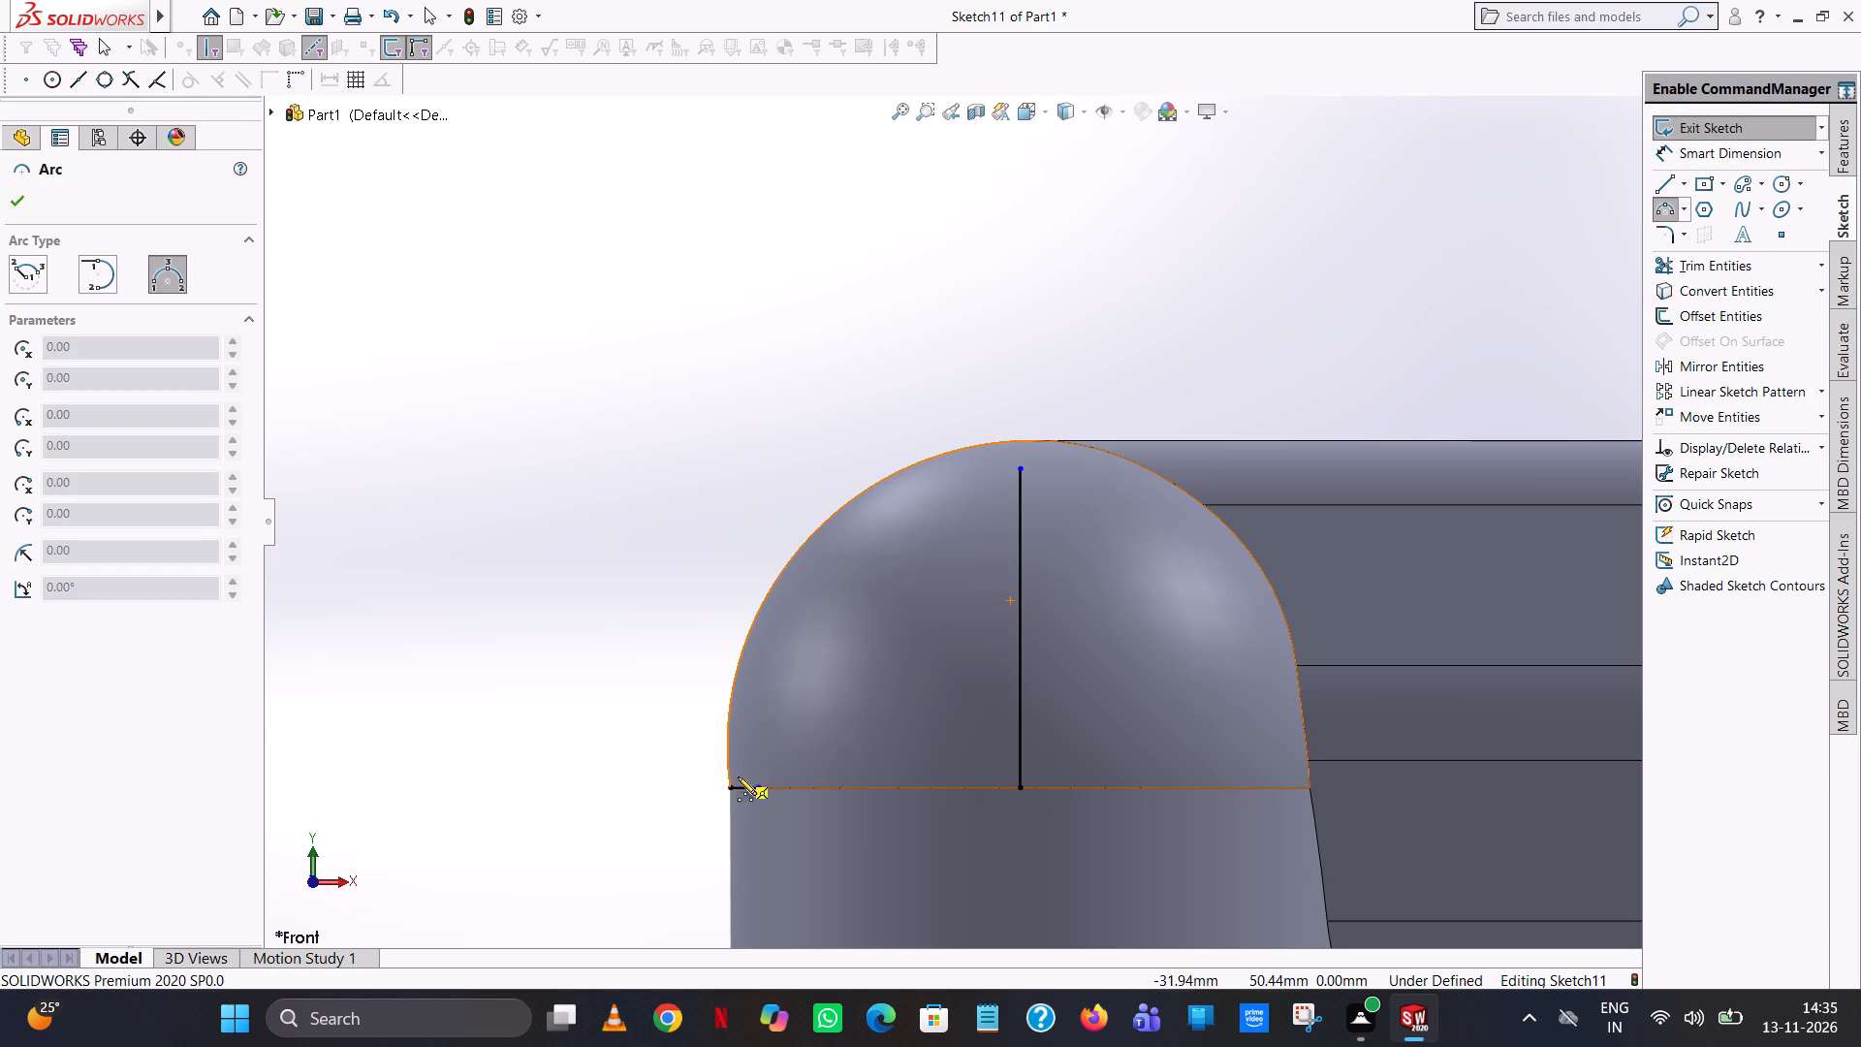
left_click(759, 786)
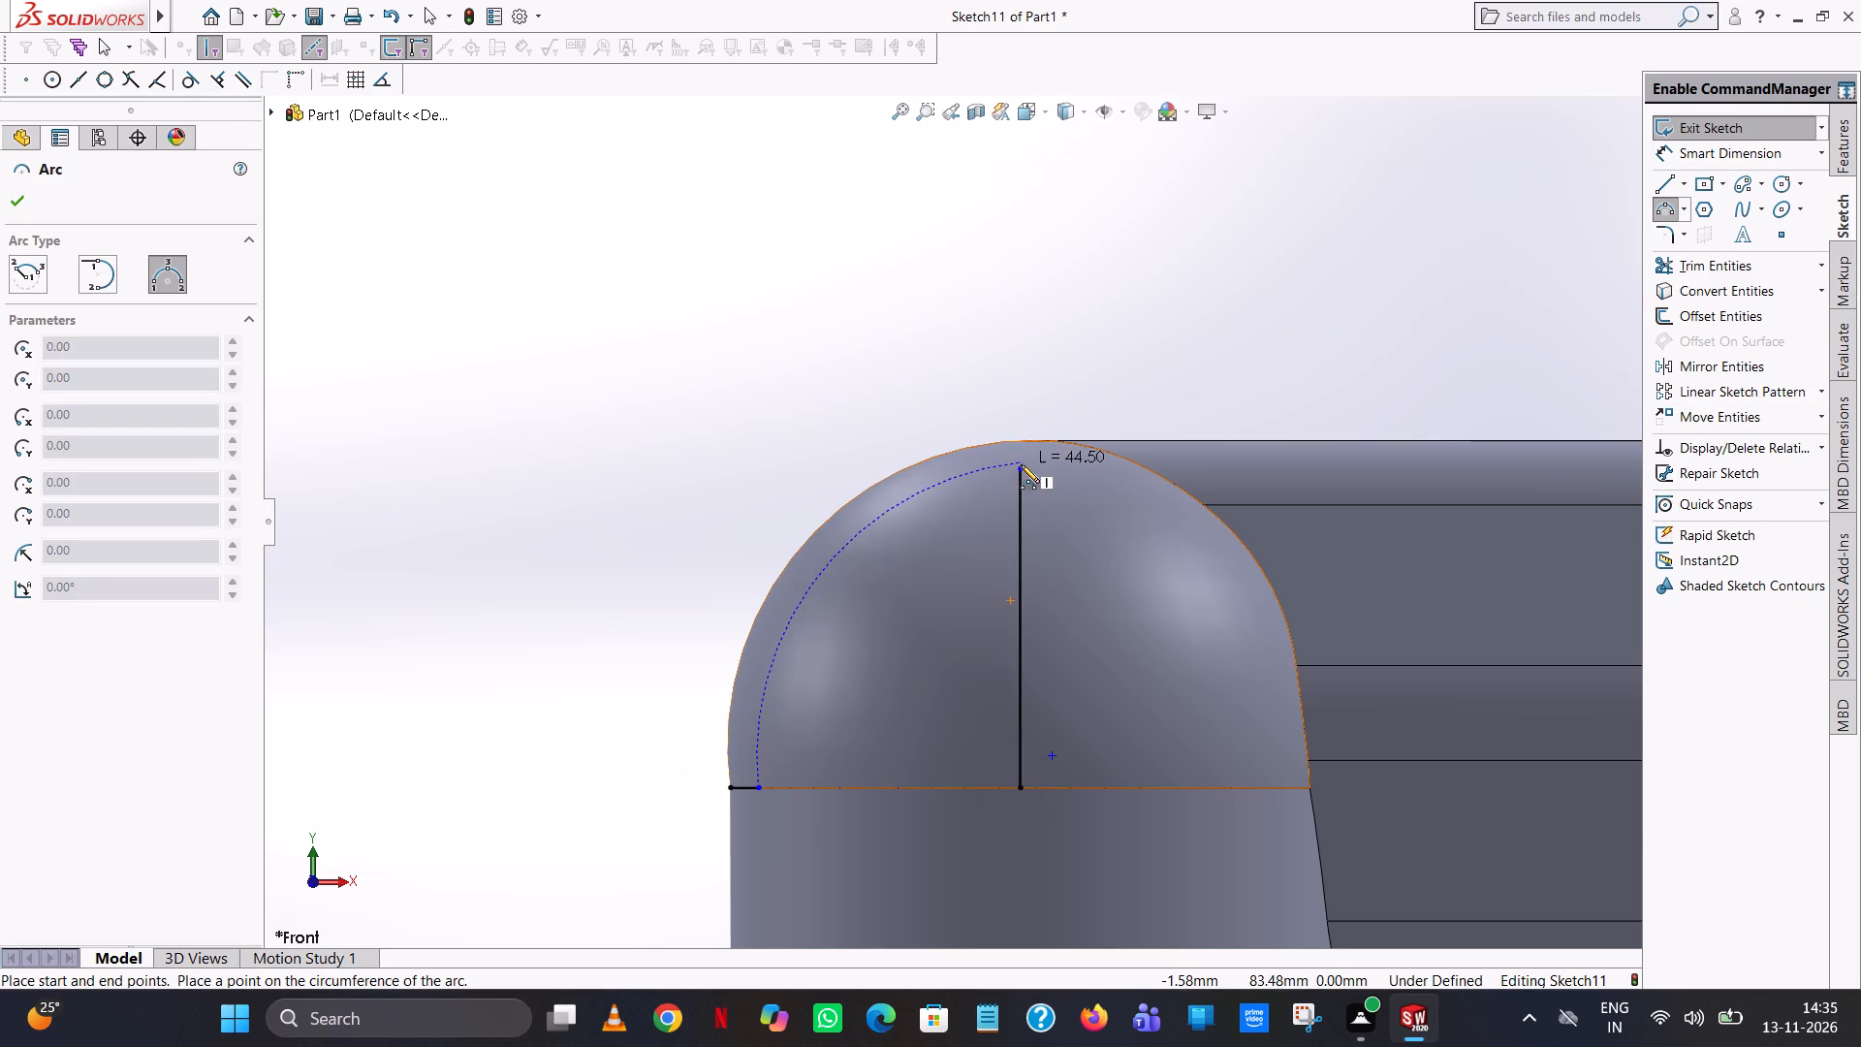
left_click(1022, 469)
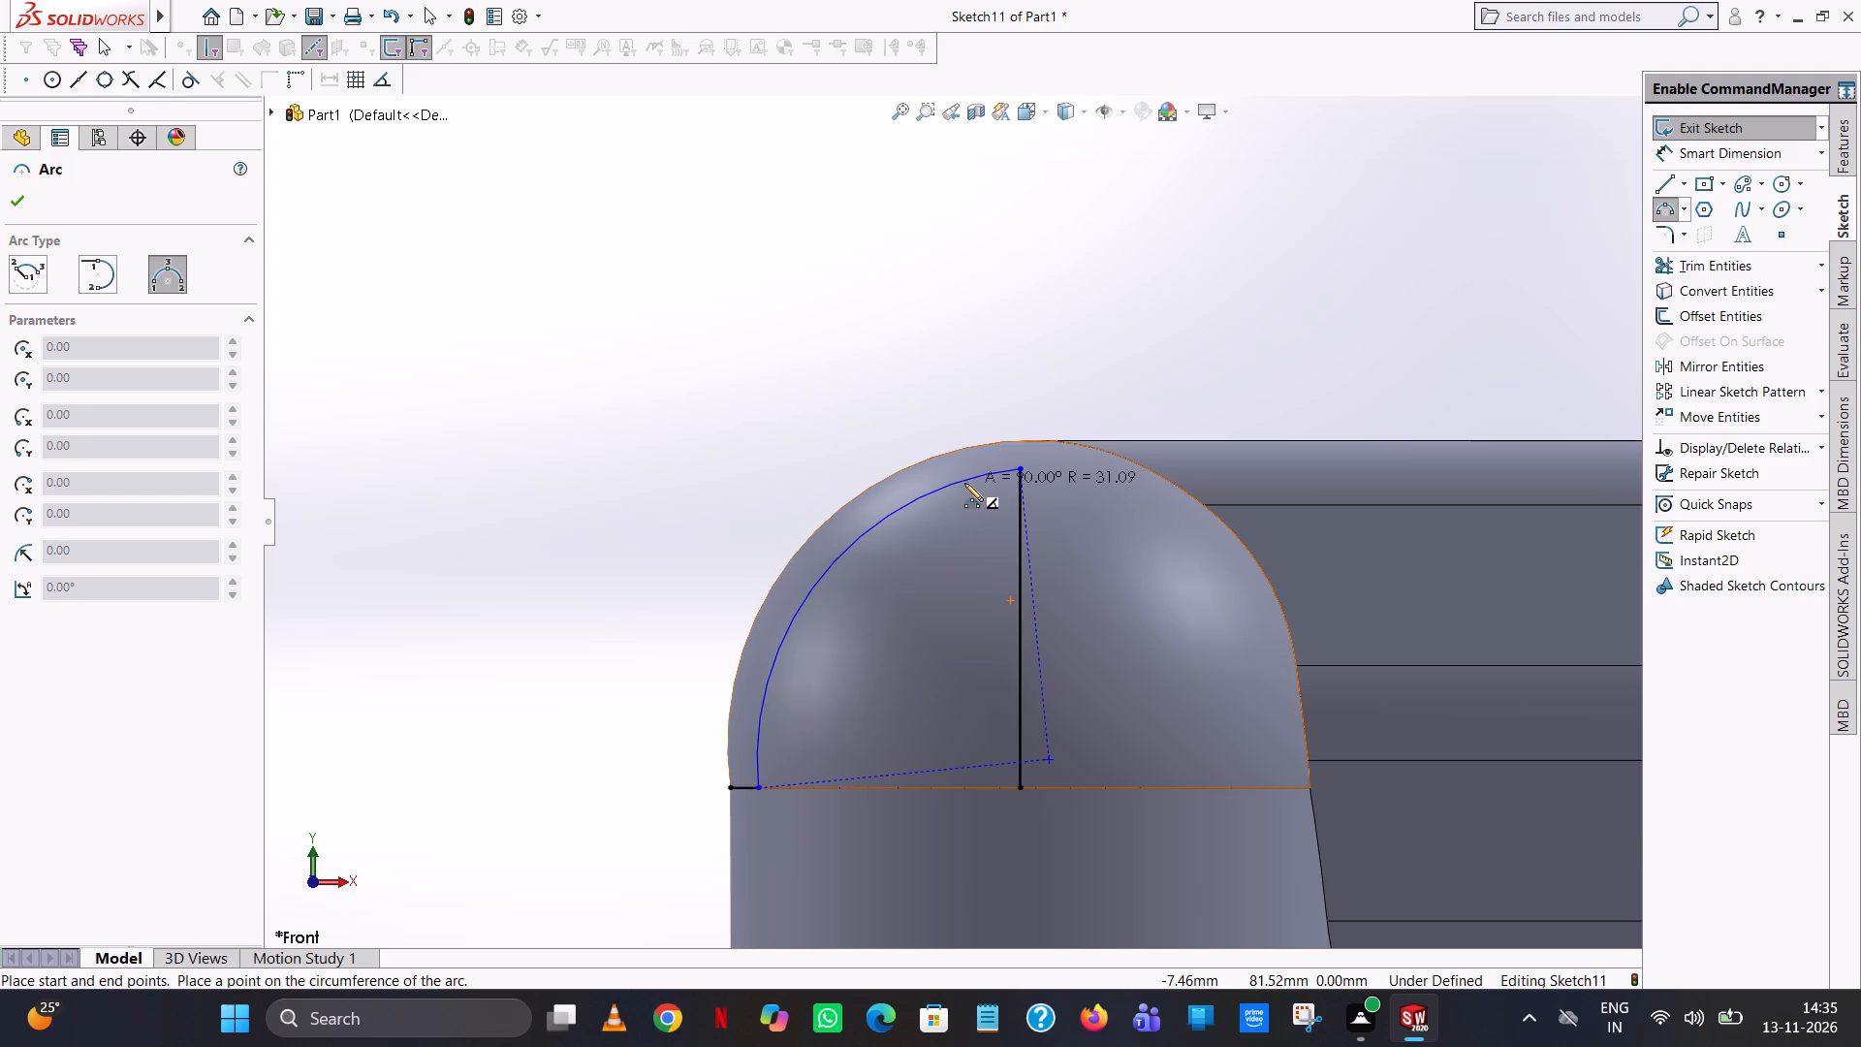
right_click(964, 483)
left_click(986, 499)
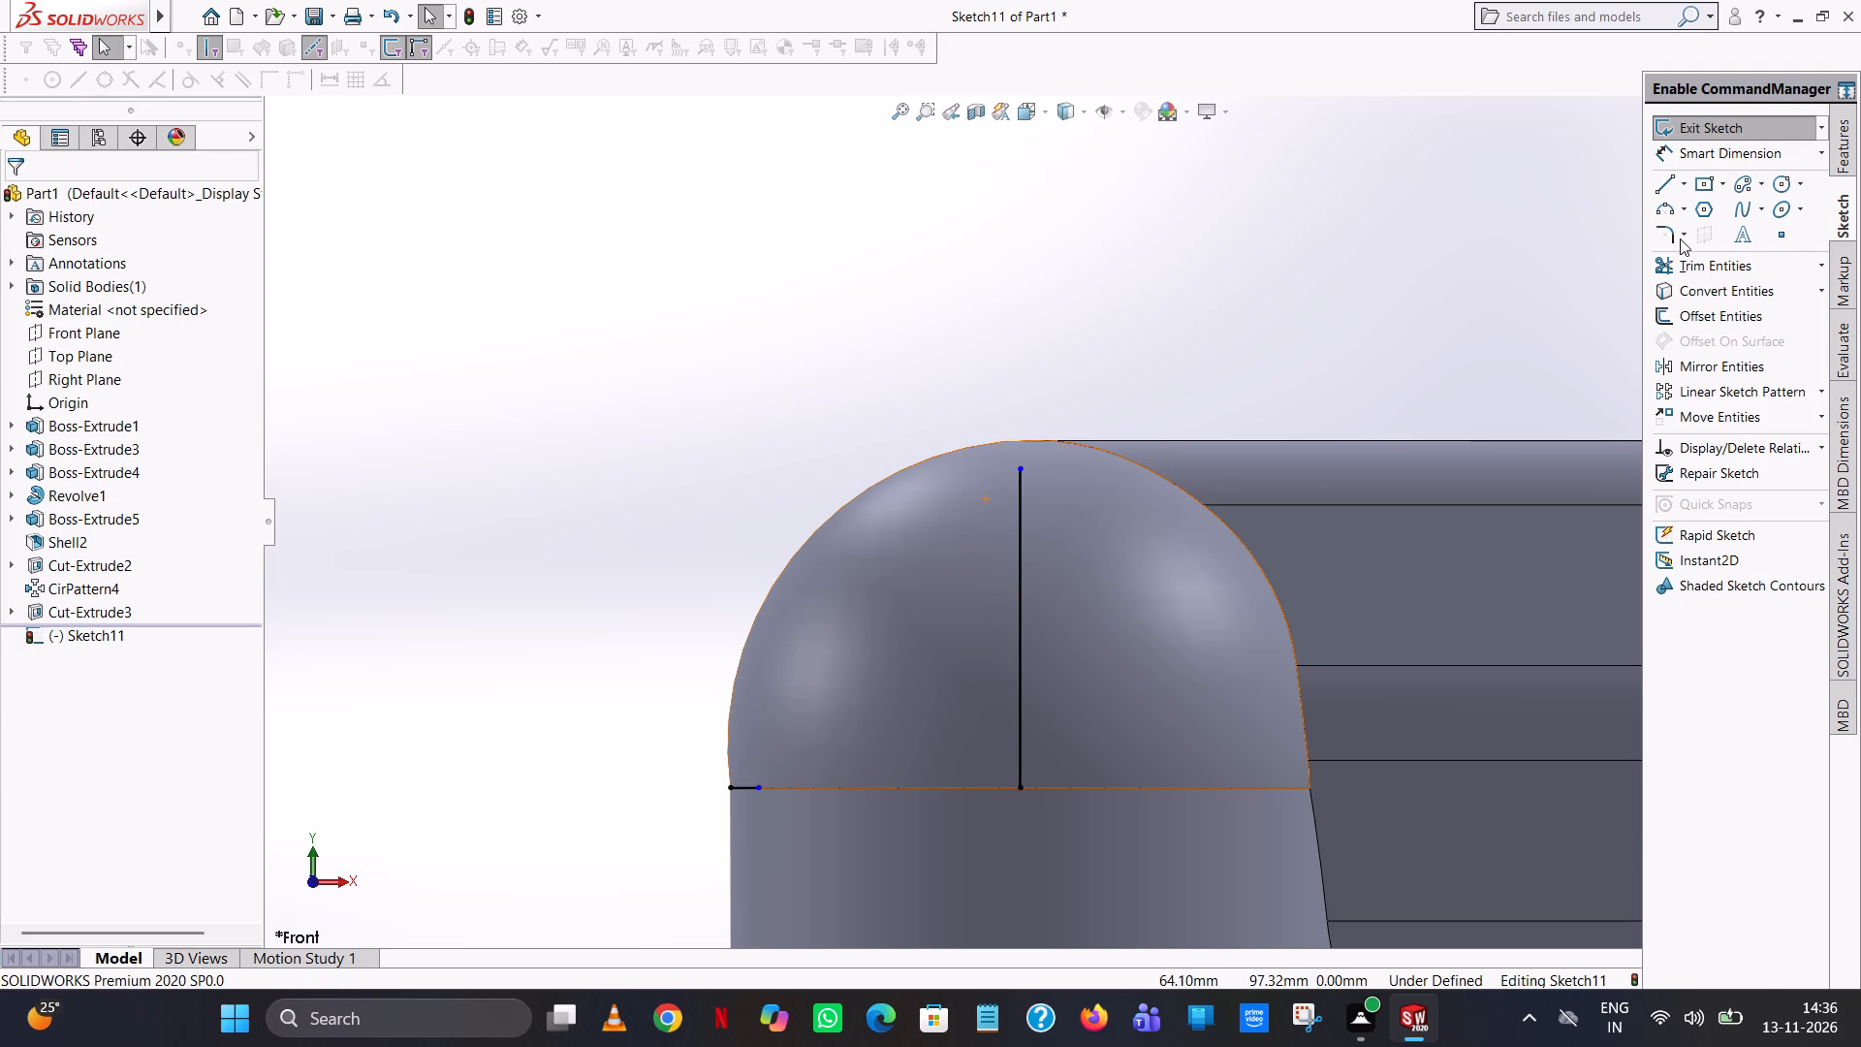
Replace the vertical line with one about 37 mm long, from the dome's base edge up to the dome's outline.
left_click(1690, 266)
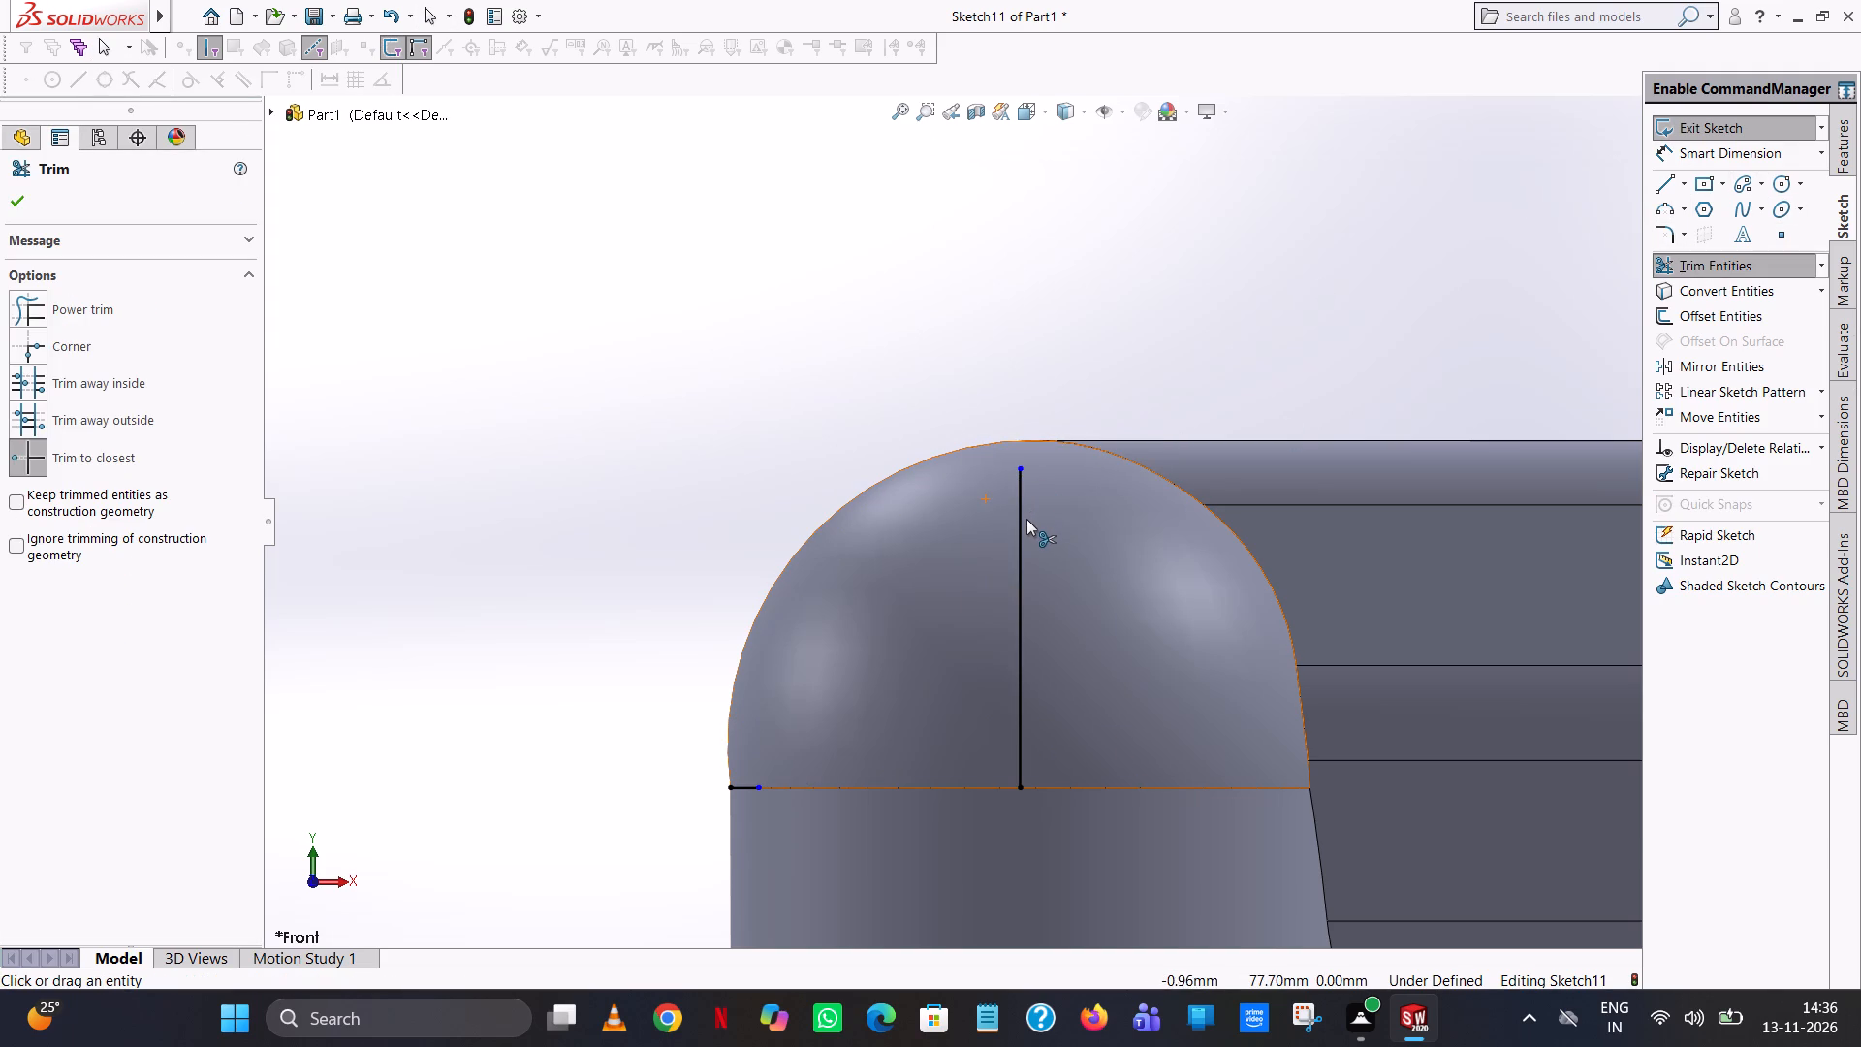
left_click(1020, 521)
left_click(1664, 184)
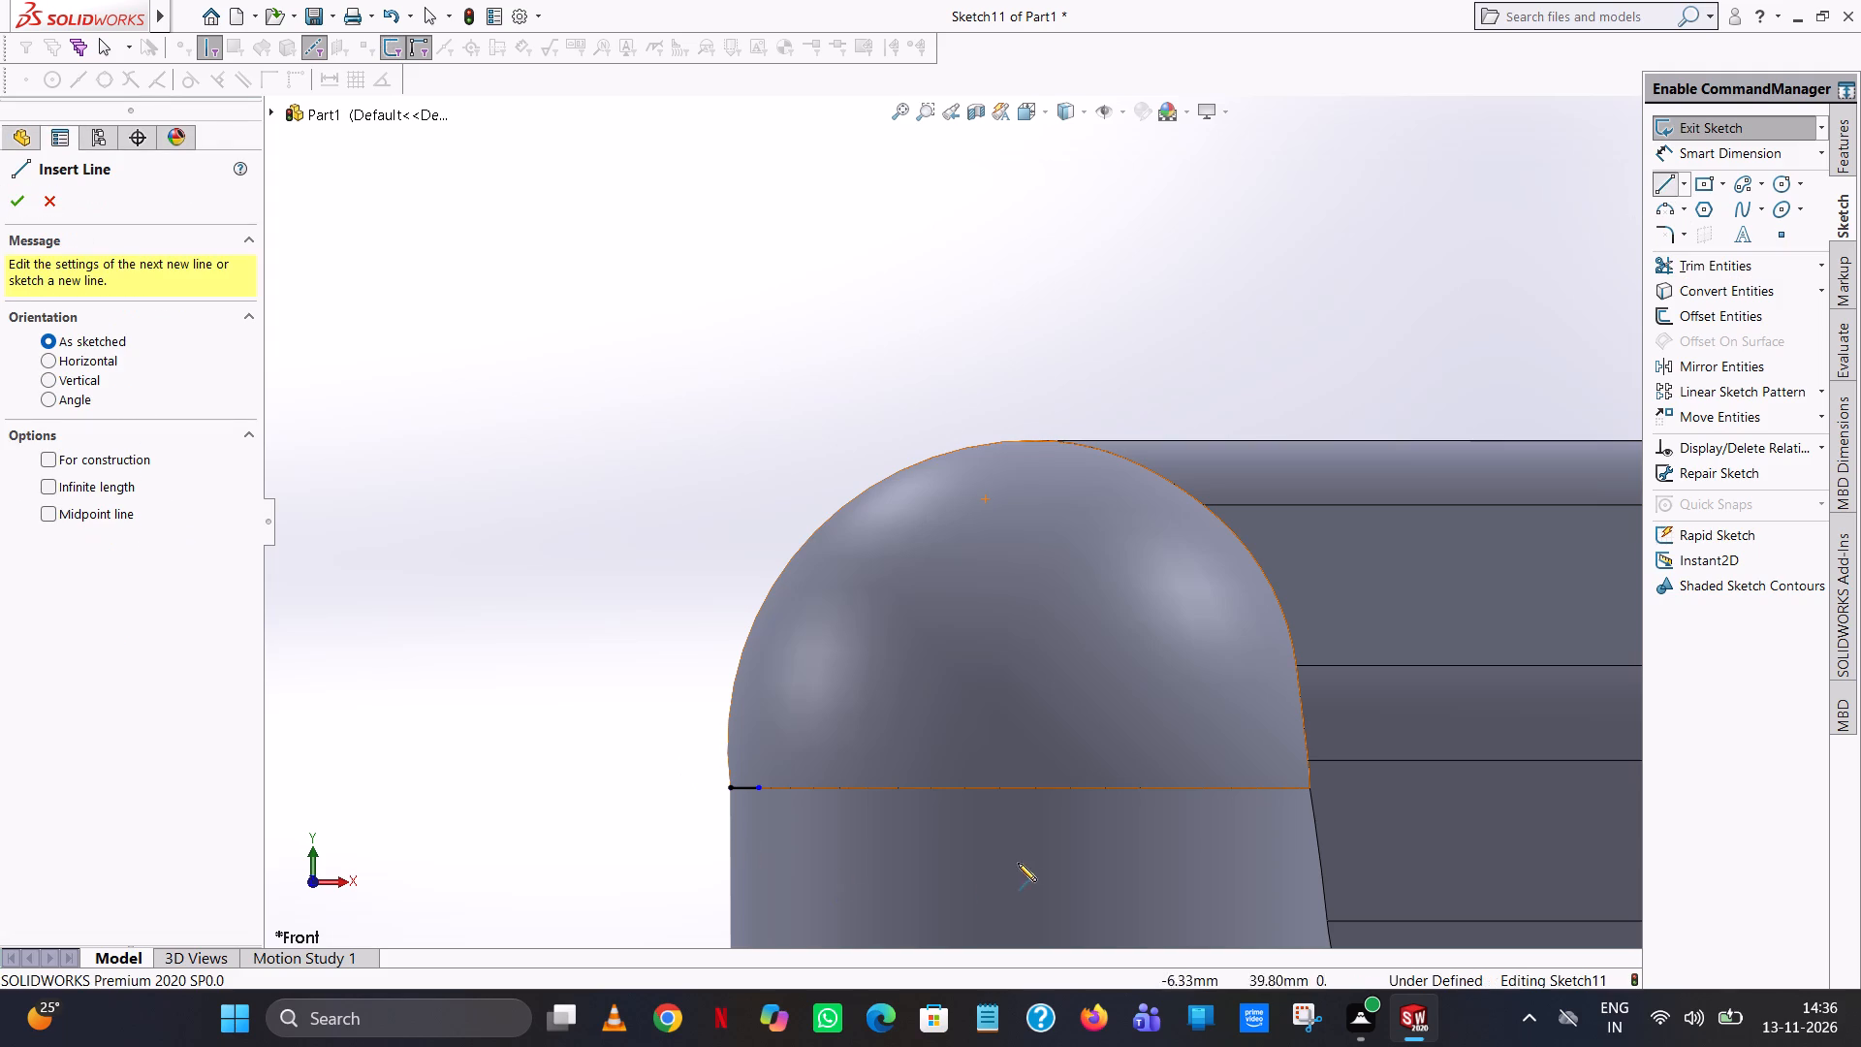
left_click(1021, 788)
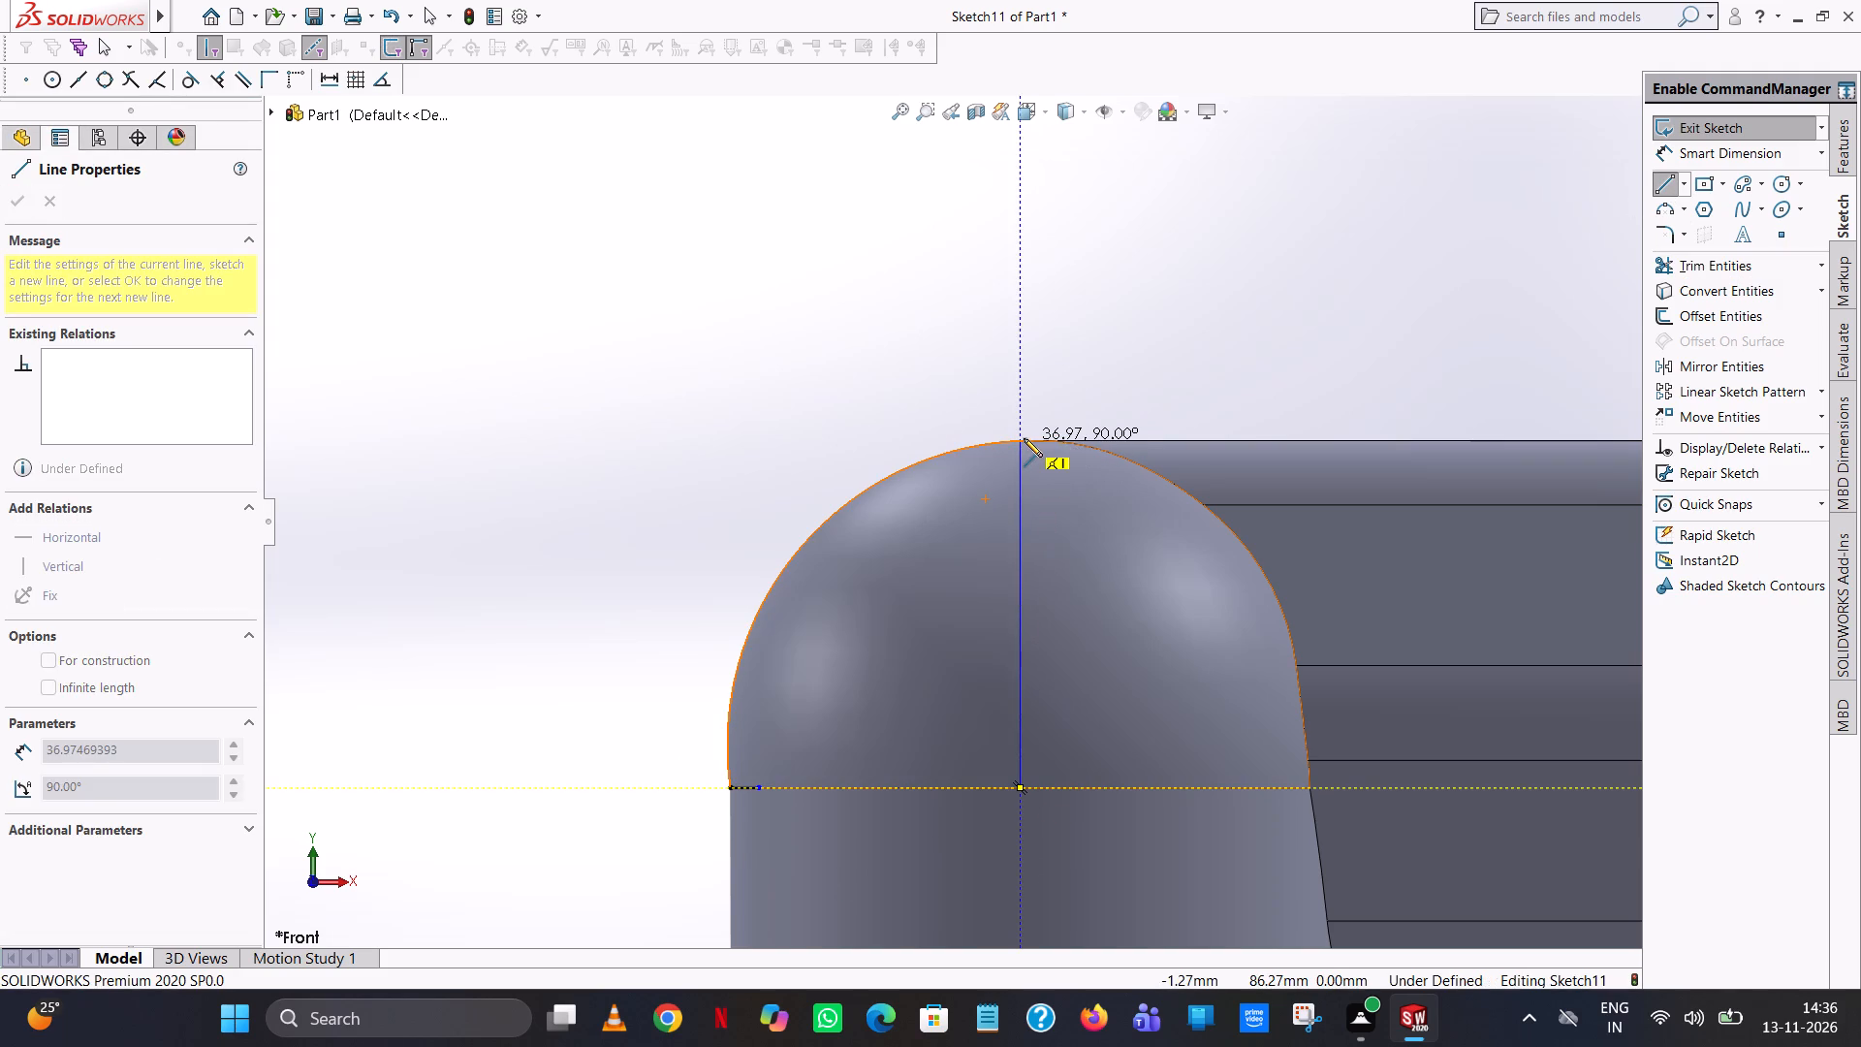
left_click(1024, 442)
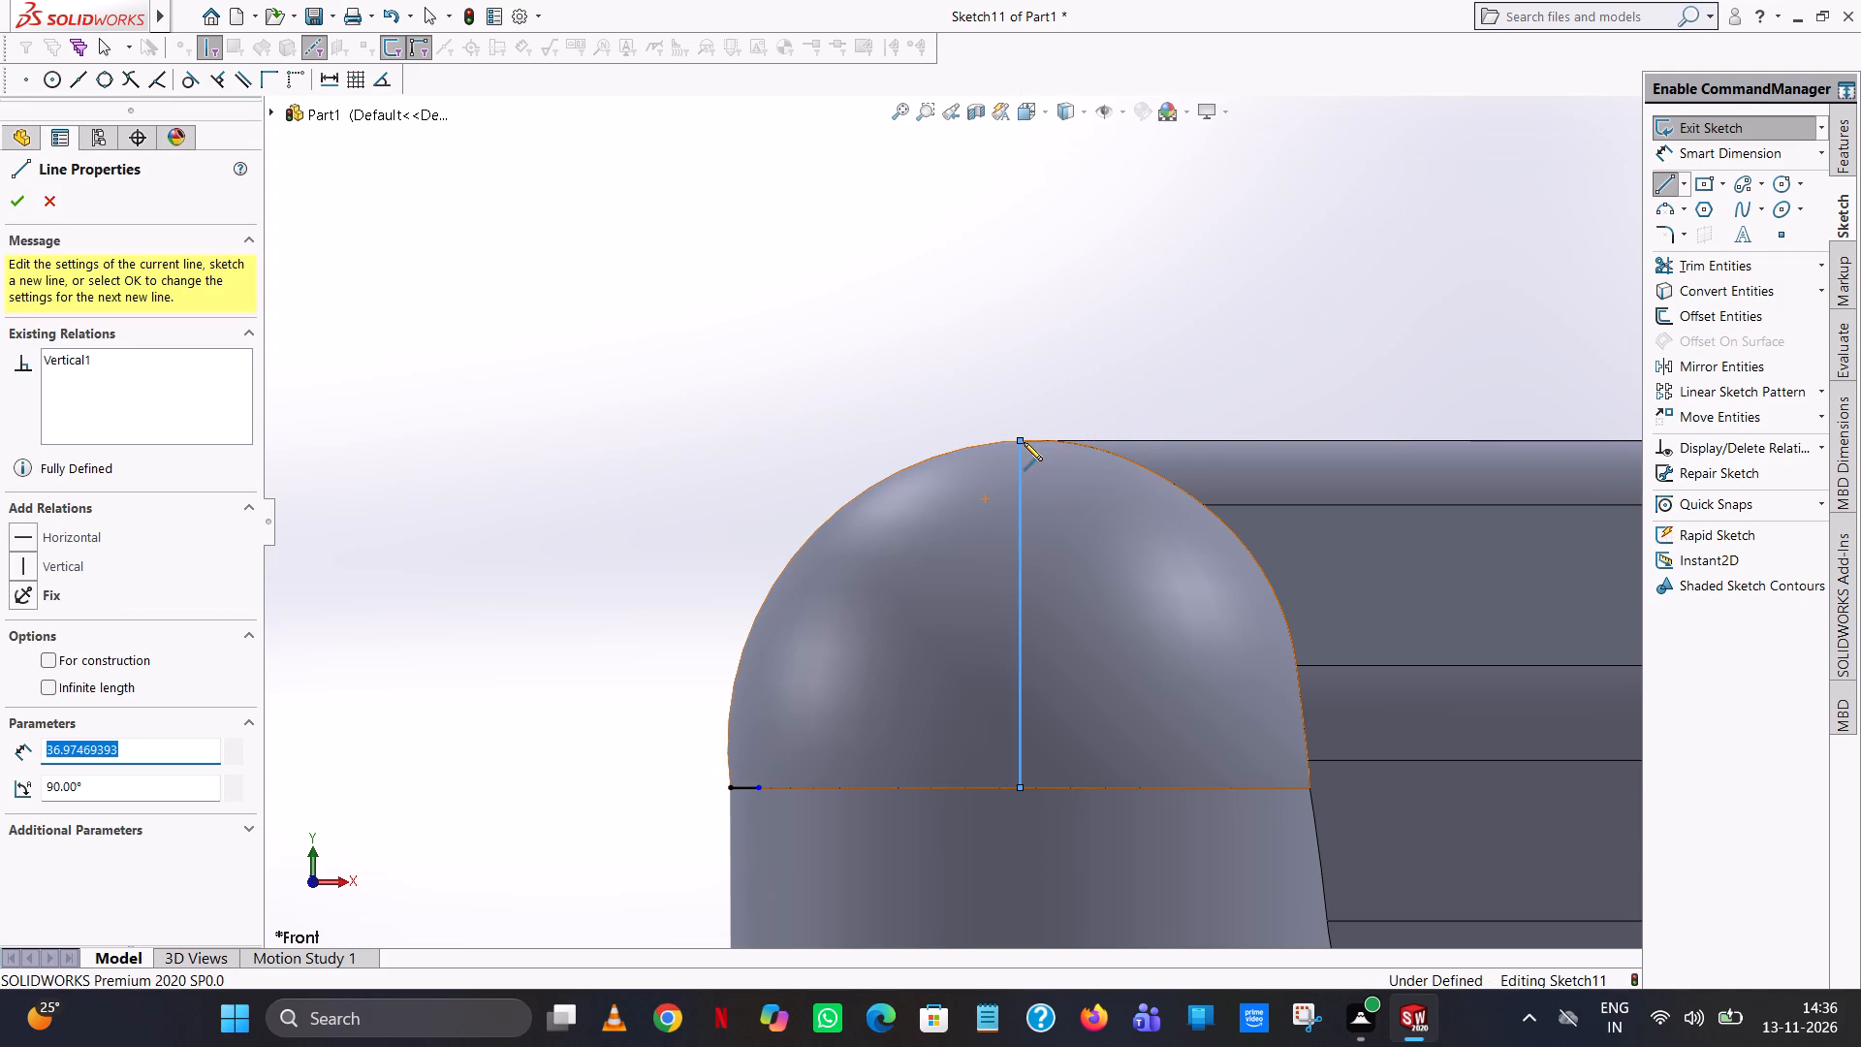
type("37")
key("Return")
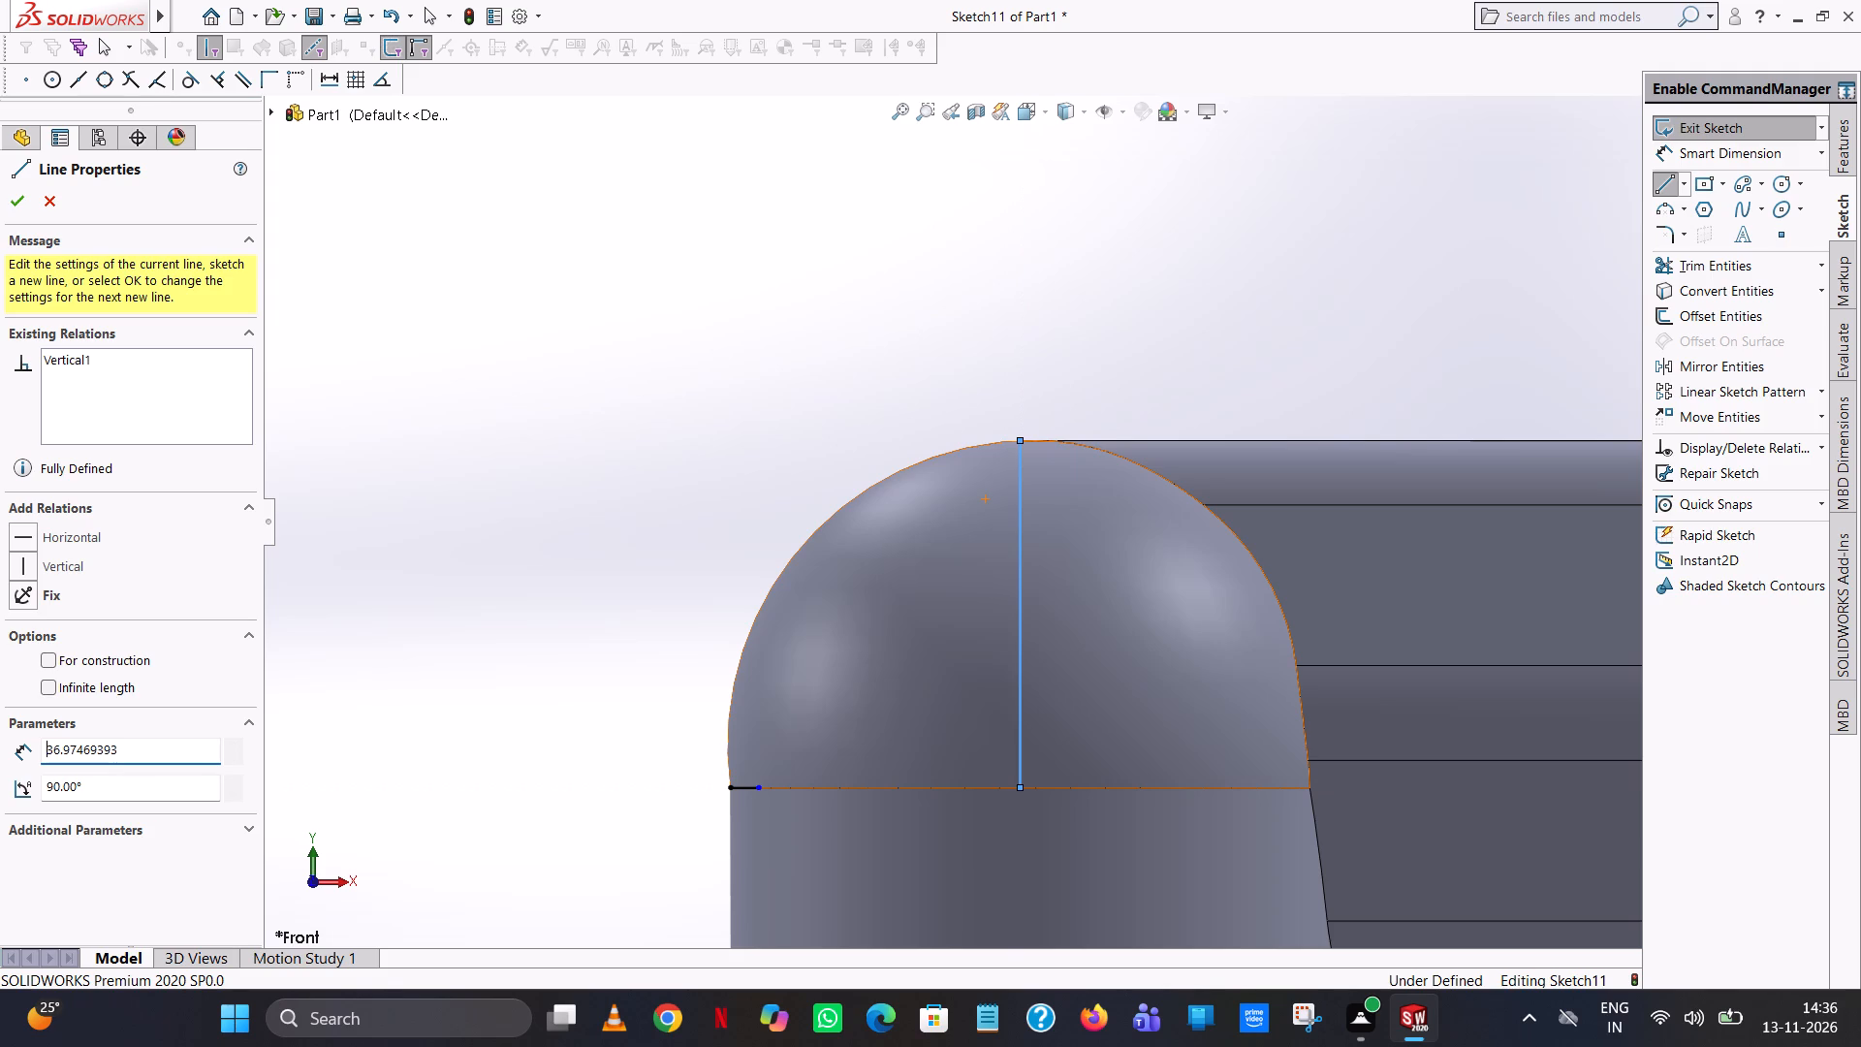
right_click(1024, 442)
left_click(1087, 467)
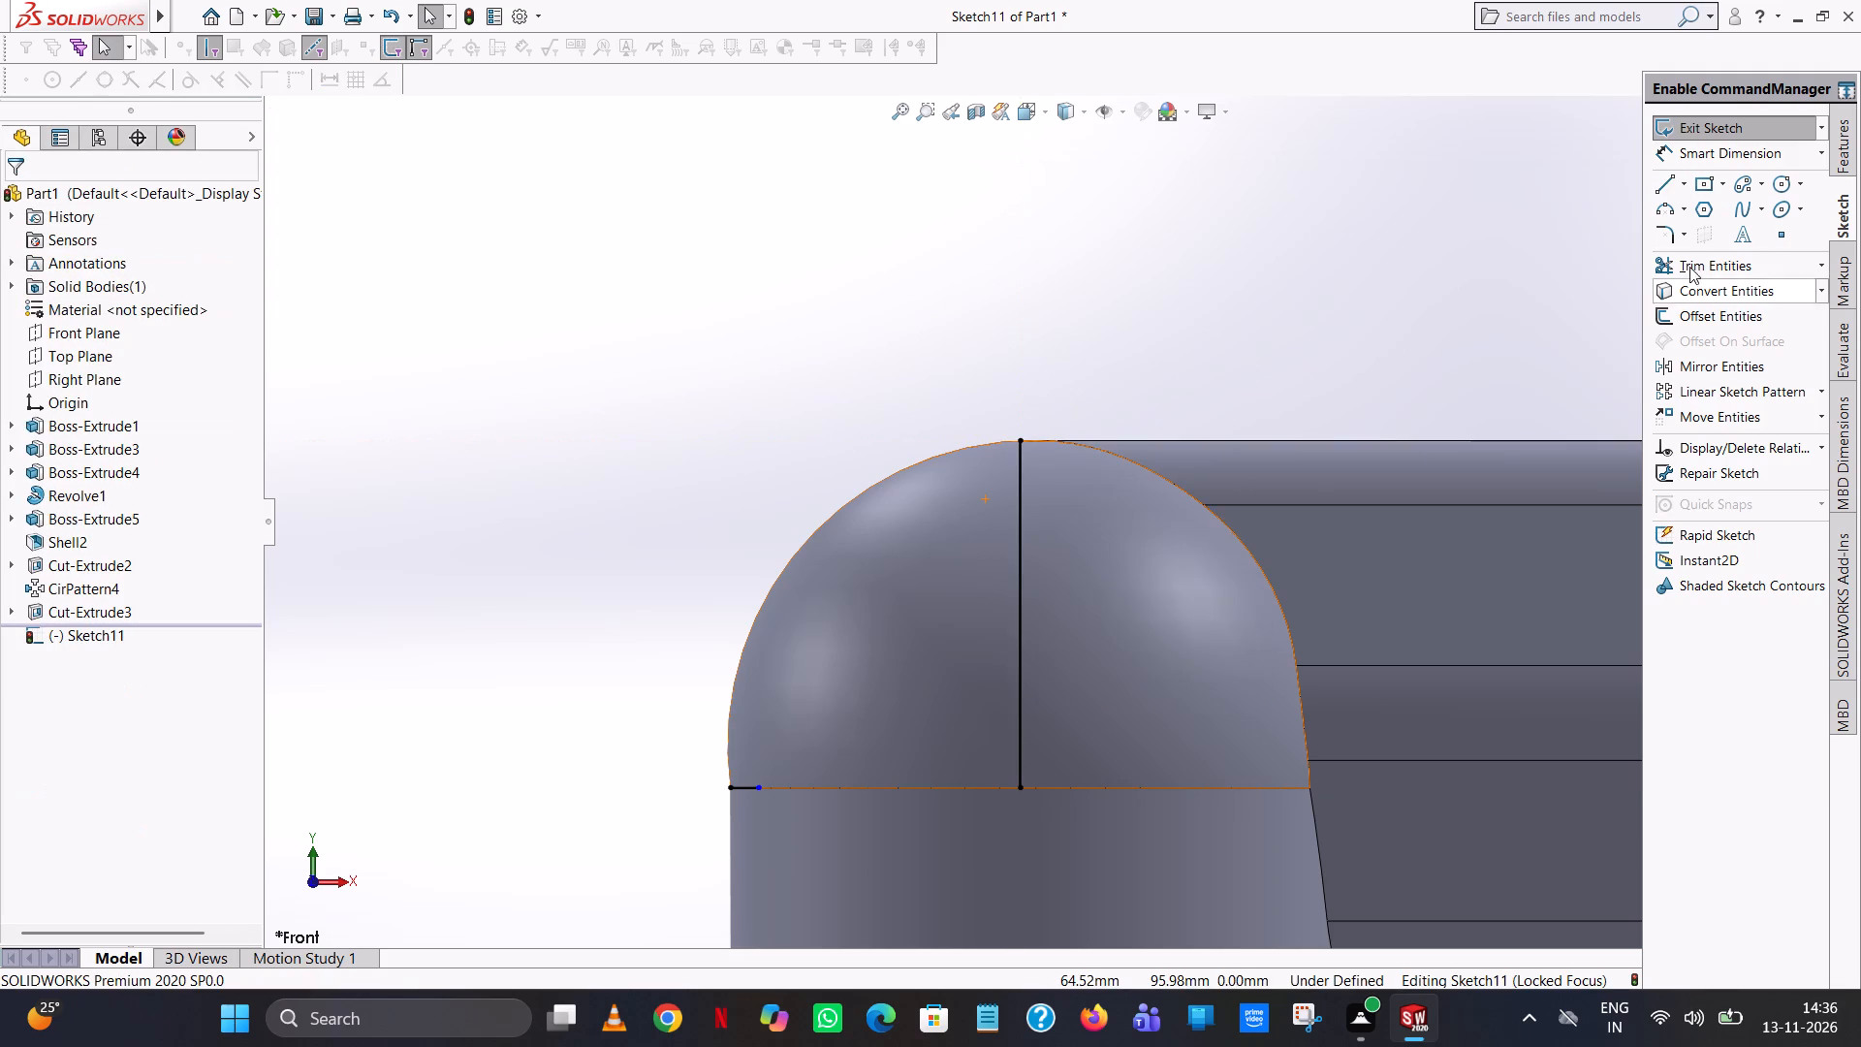
Trim away the short horizontal line at the outer end of the dome's base edge.
left_click(1687, 257)
double_click(745, 778)
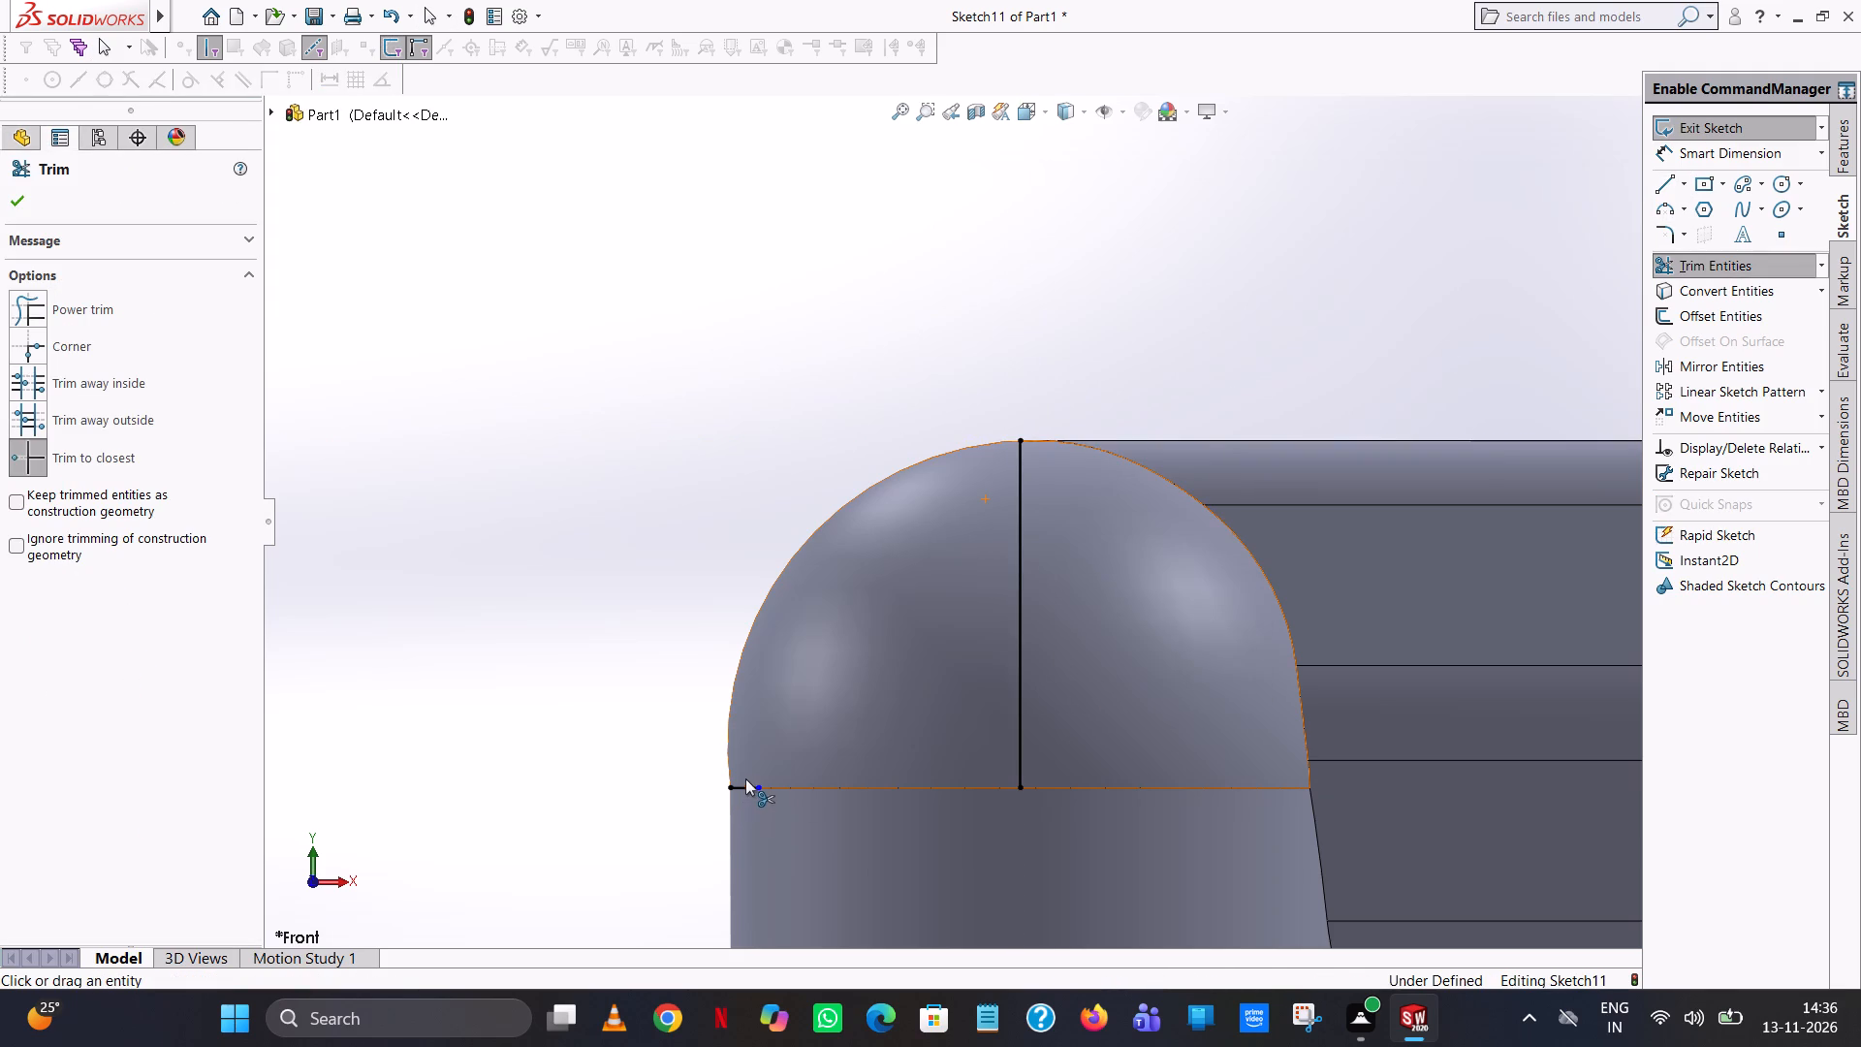
Sketch a three-point arc of radius 32.5 mm along the dome's outline, from the base edge's outer end to the vertical line's top.
left_click(1660, 211)
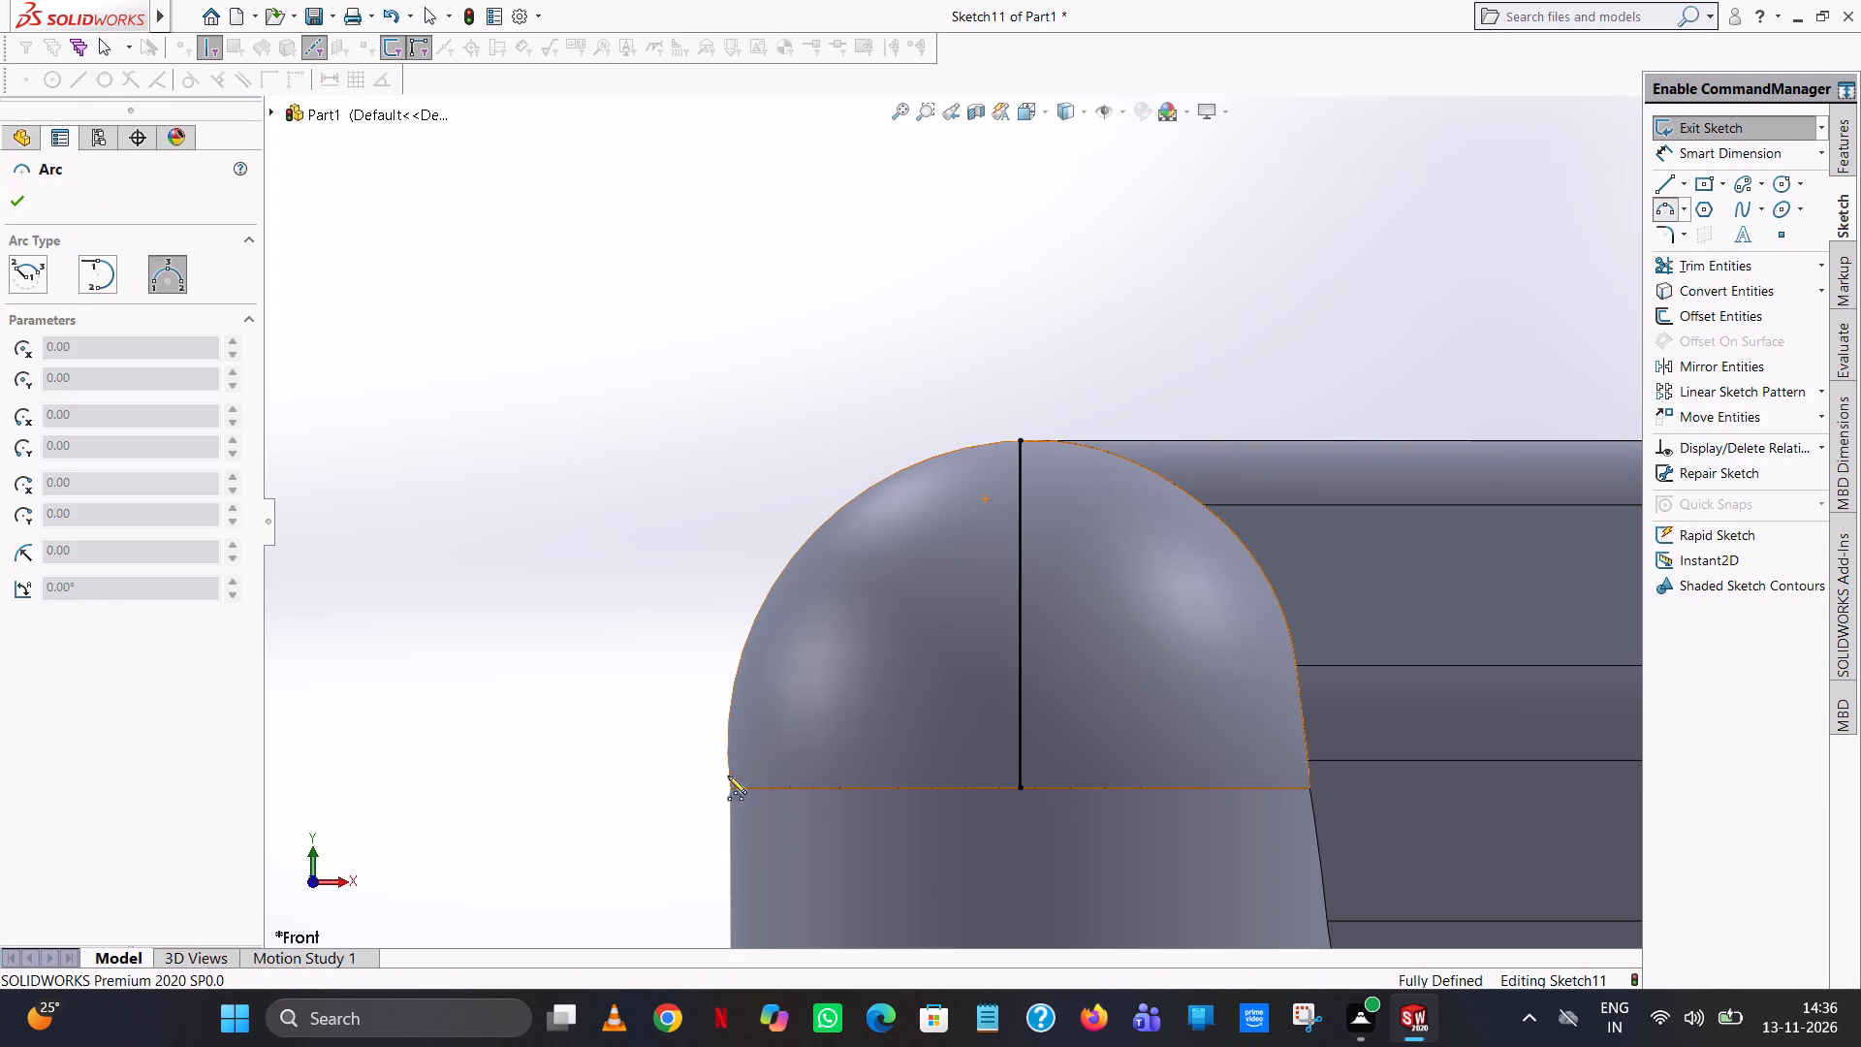
left_click(728, 789)
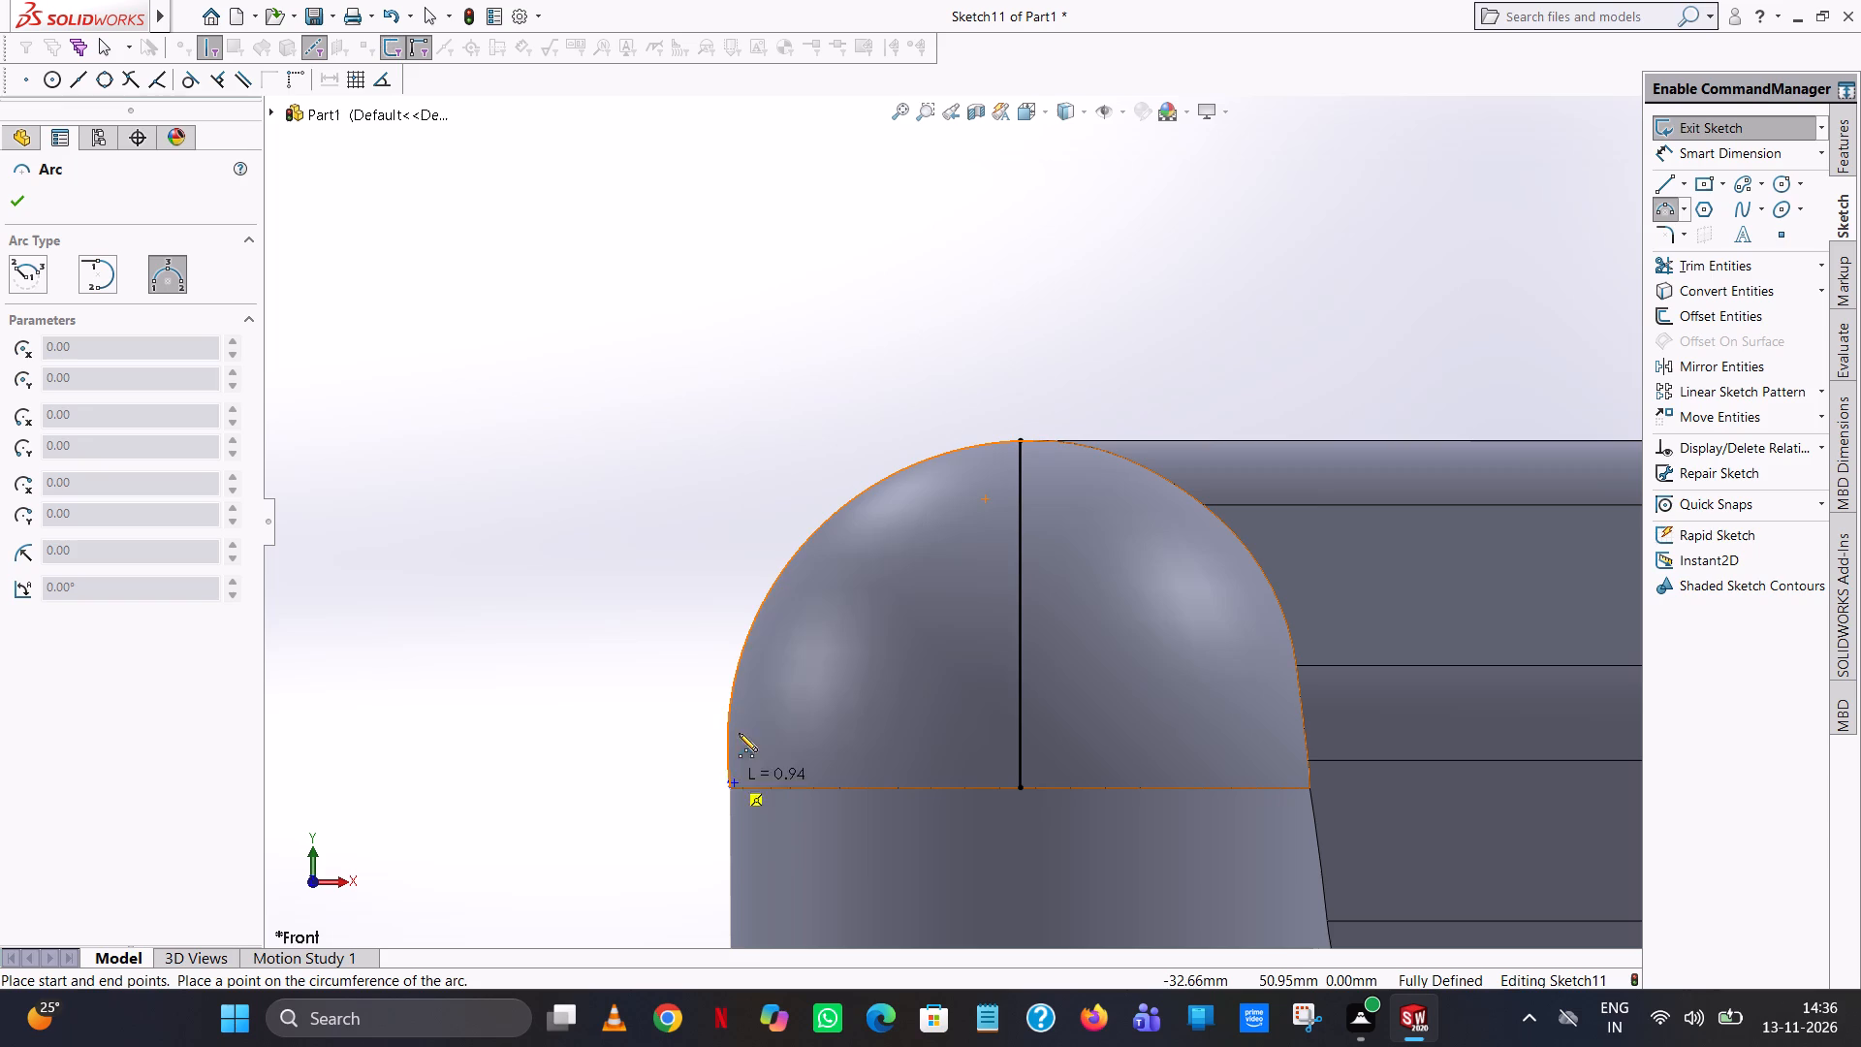
left_click(1019, 439)
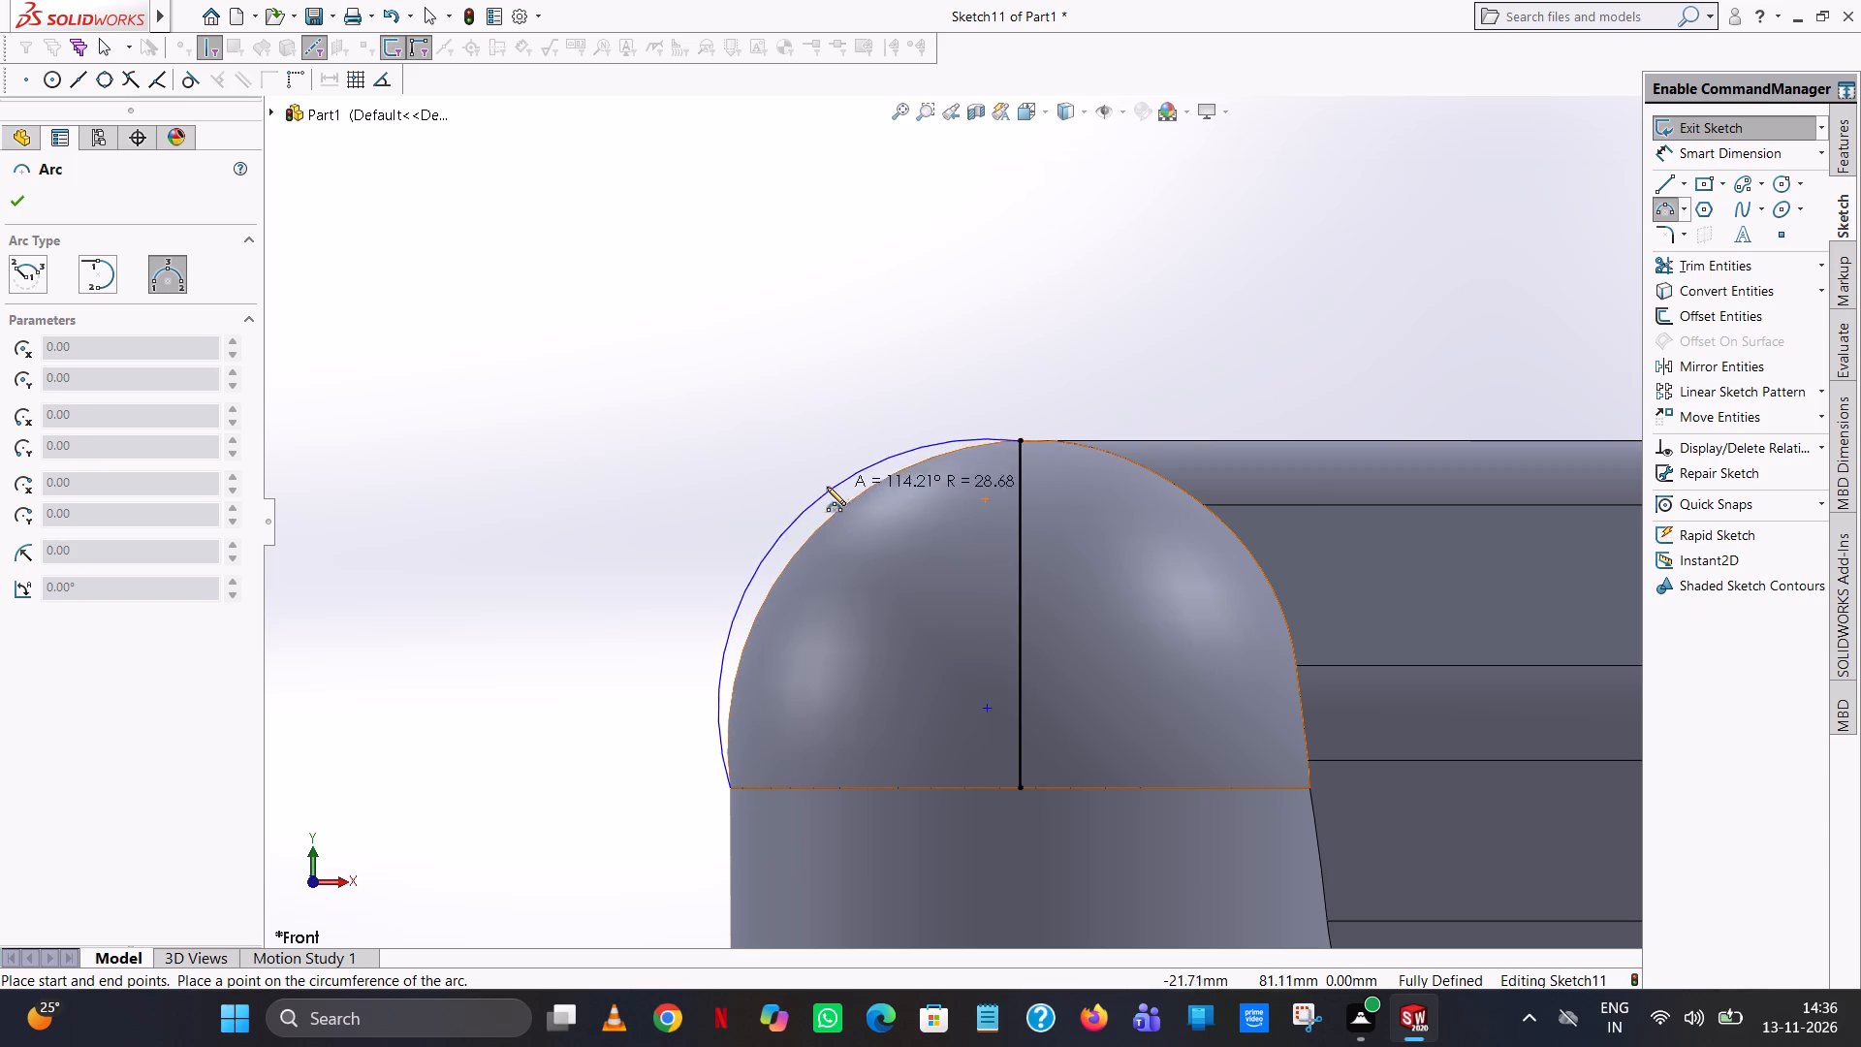
left_click(823, 524)
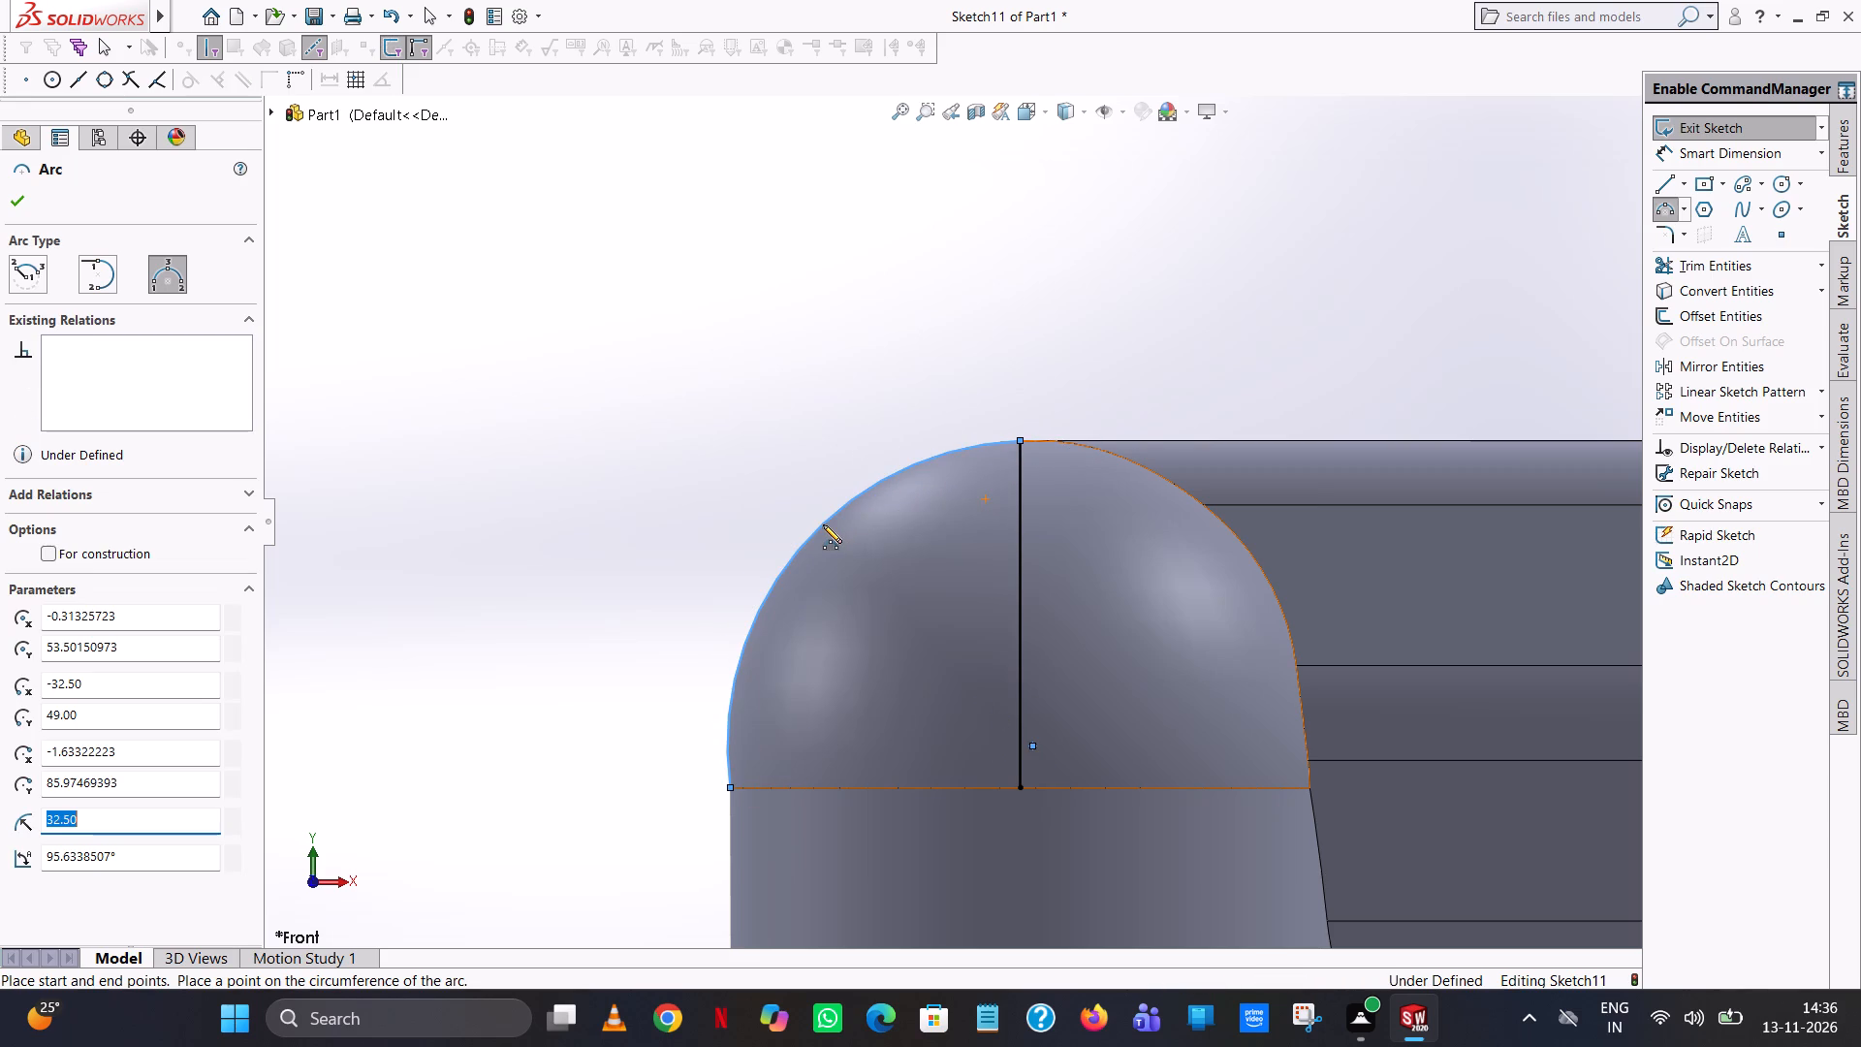
right_click(823, 524)
left_click(853, 534)
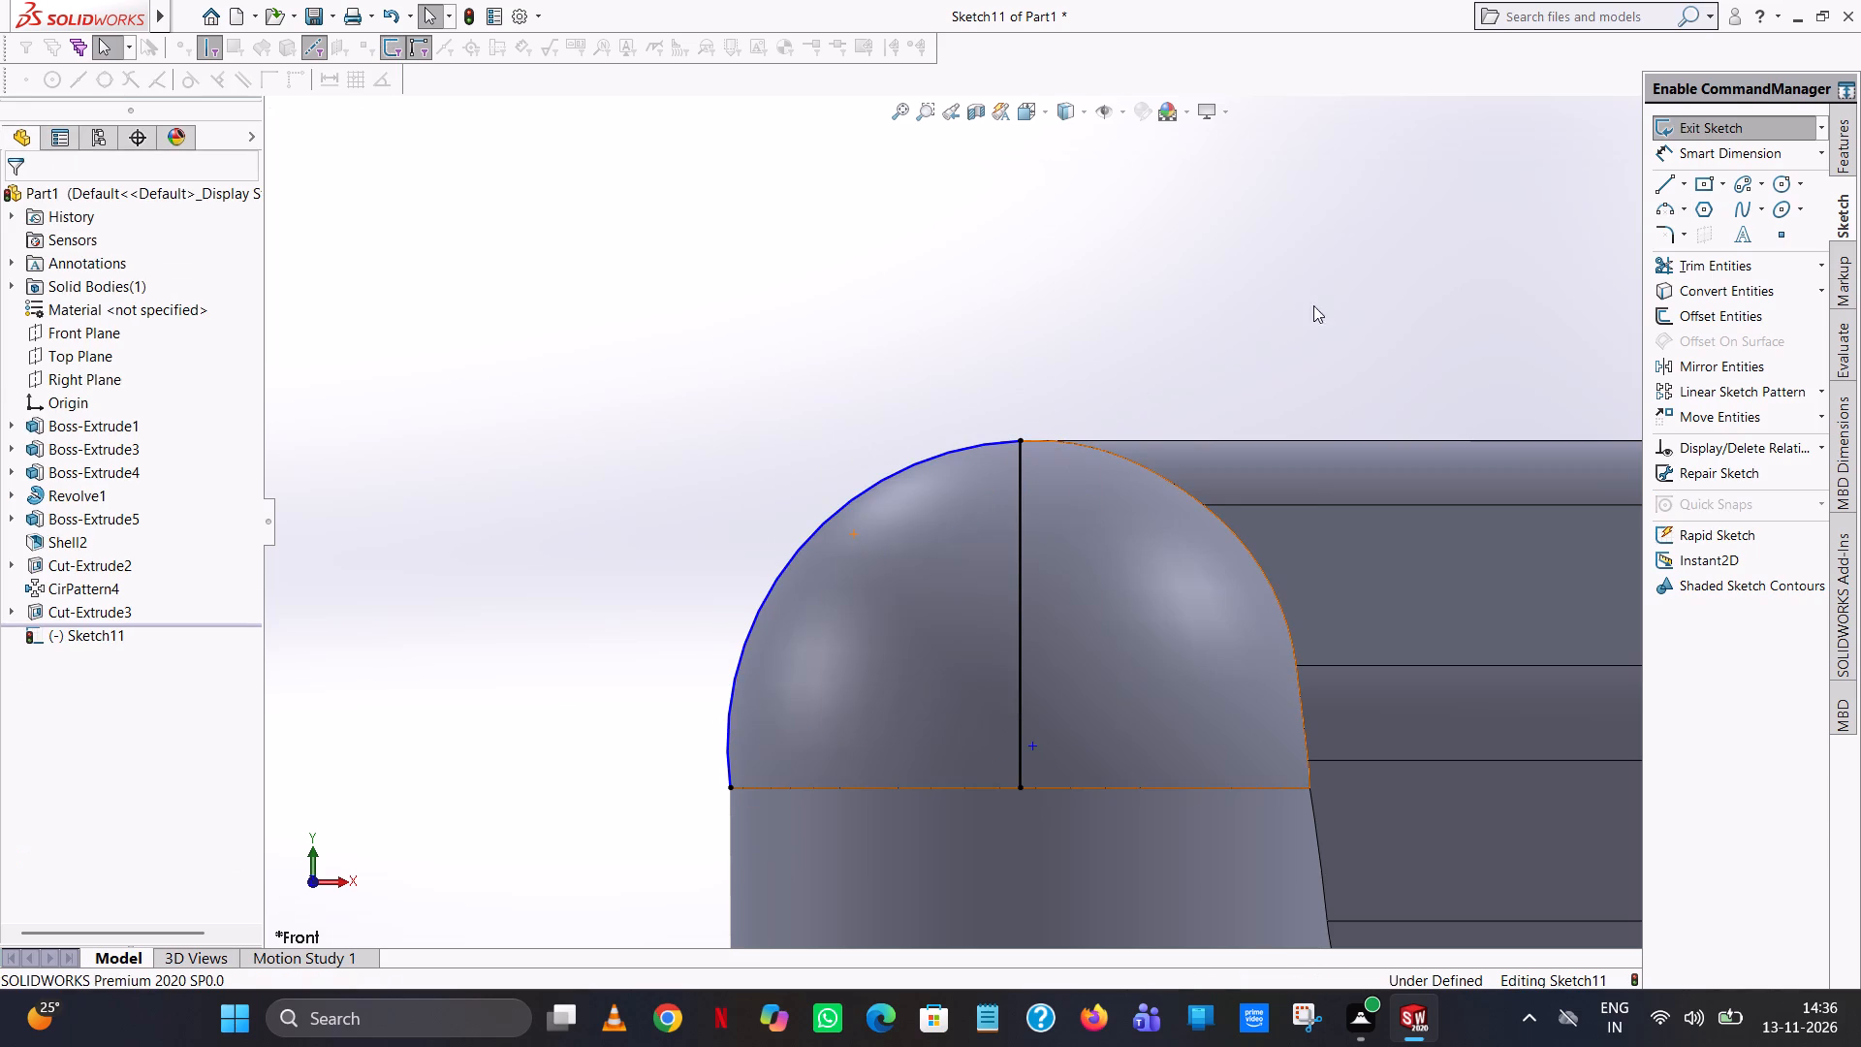
left_click(1667, 178)
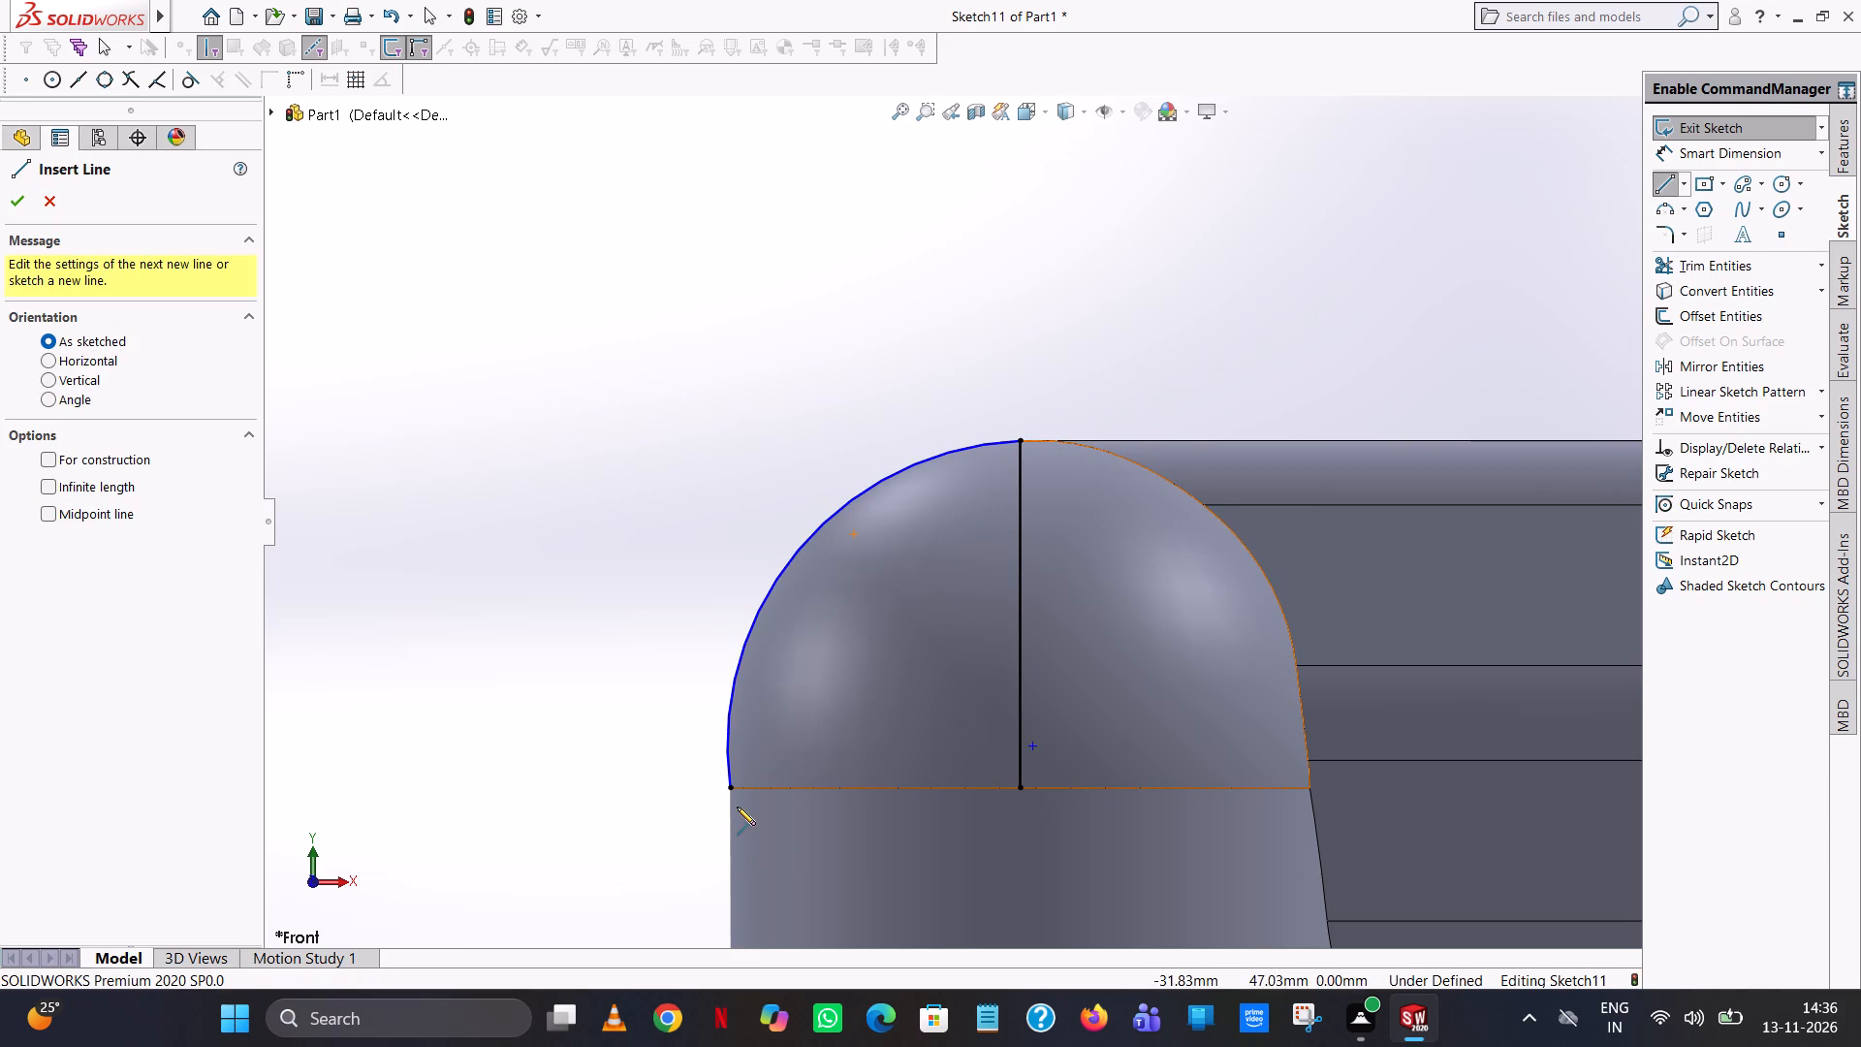
left_click(31, 200)
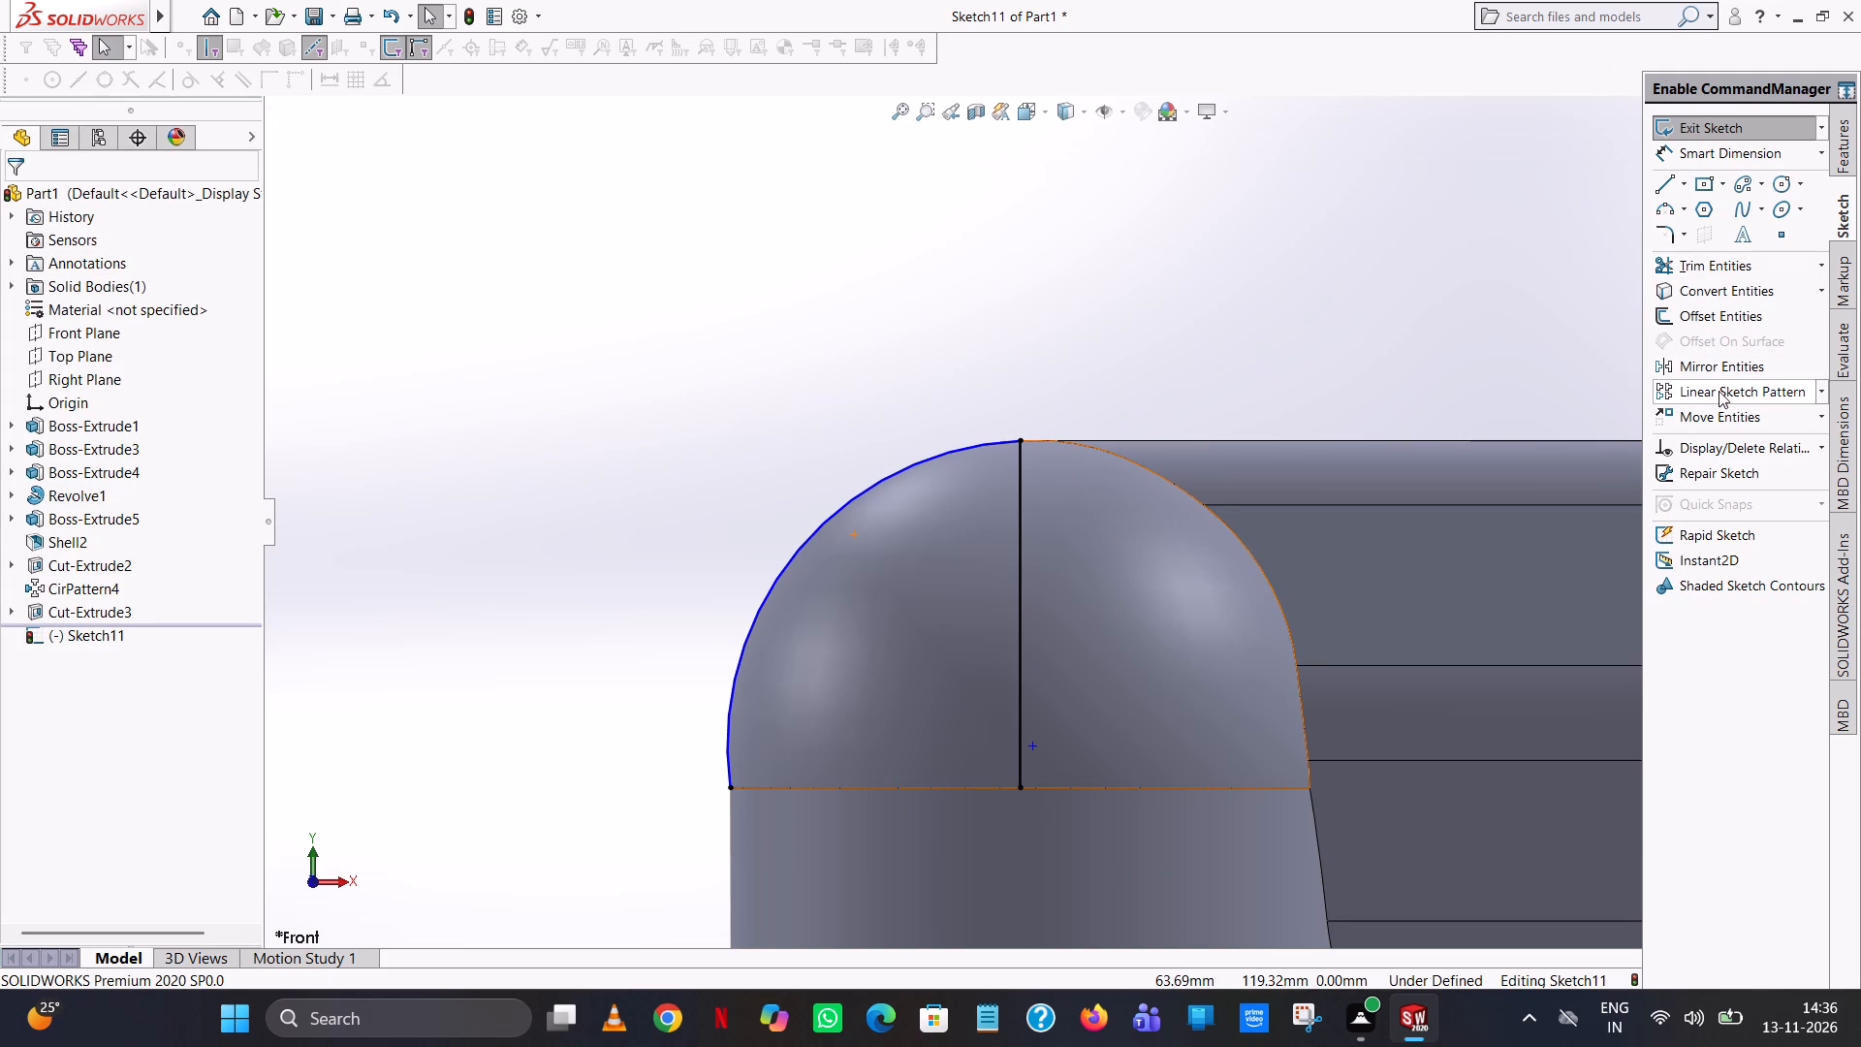
Offset the arc and the vertical line 3 mm towards the inside of the profile.
left_click(1707, 321)
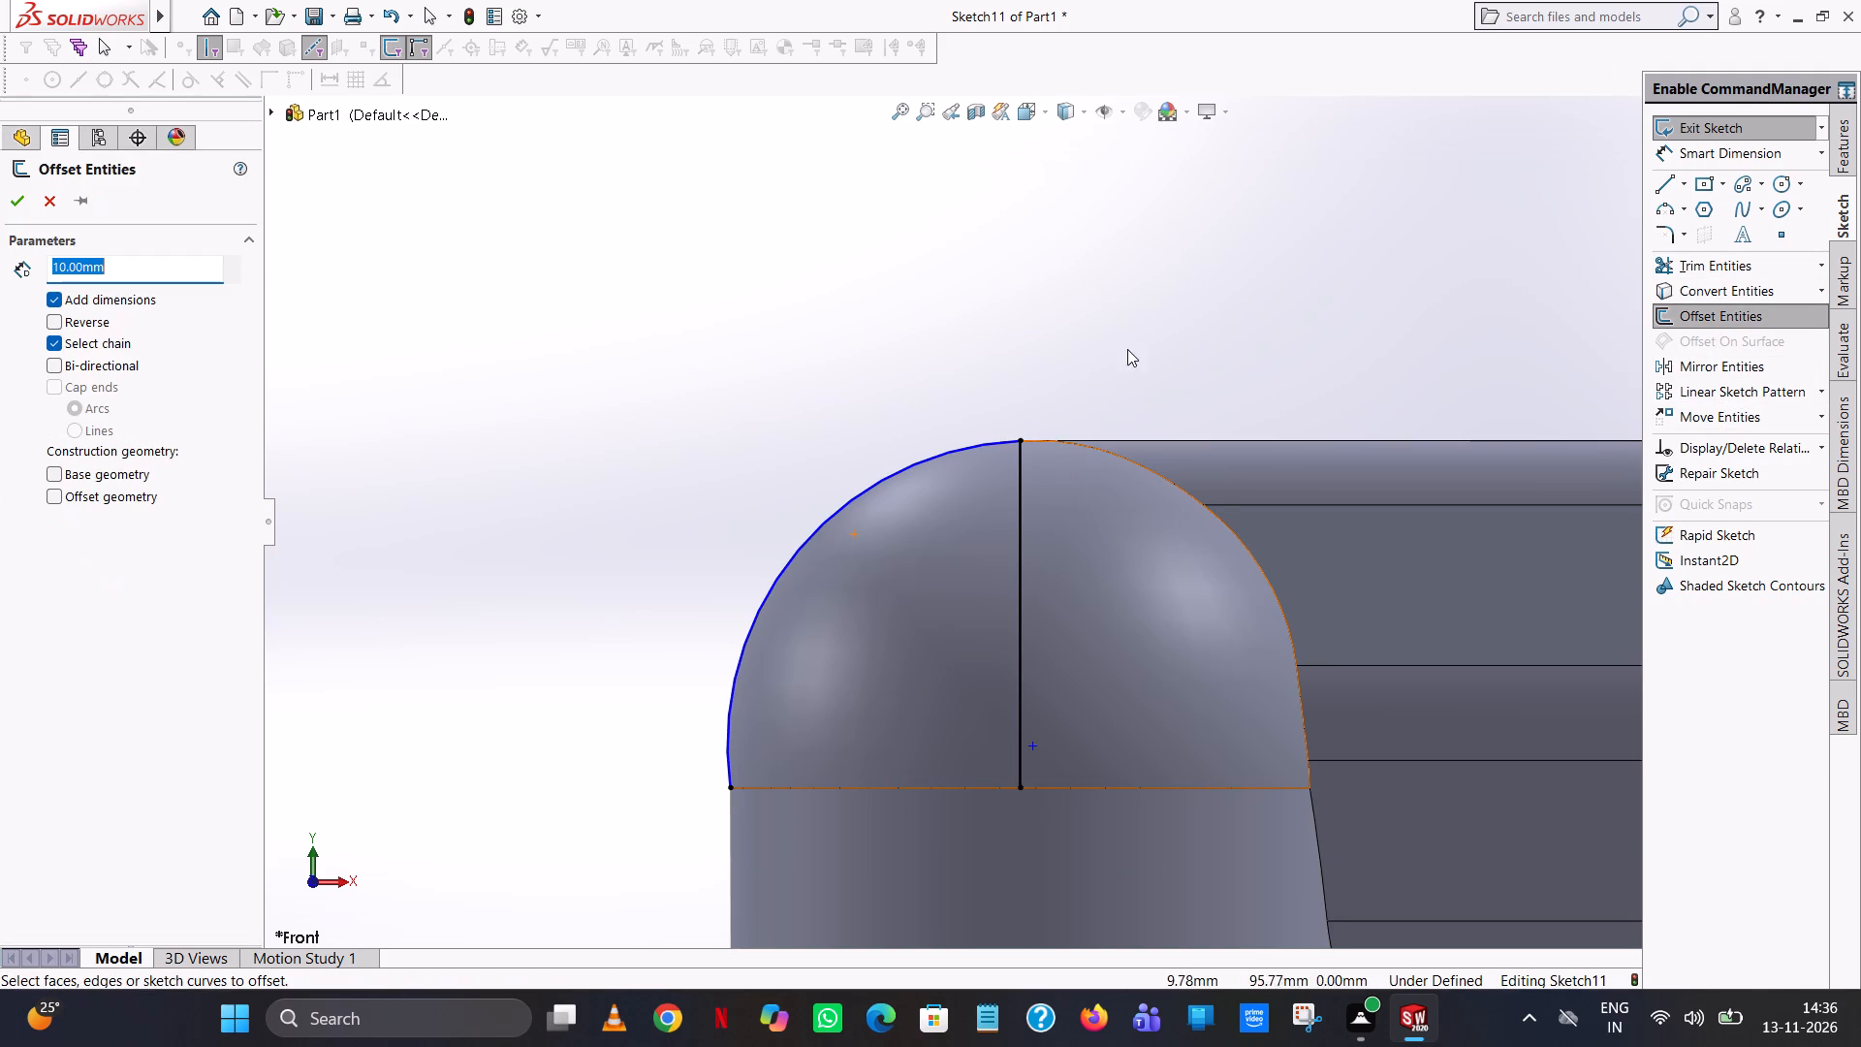
left_click_drag(1125, 348, 441, 920)
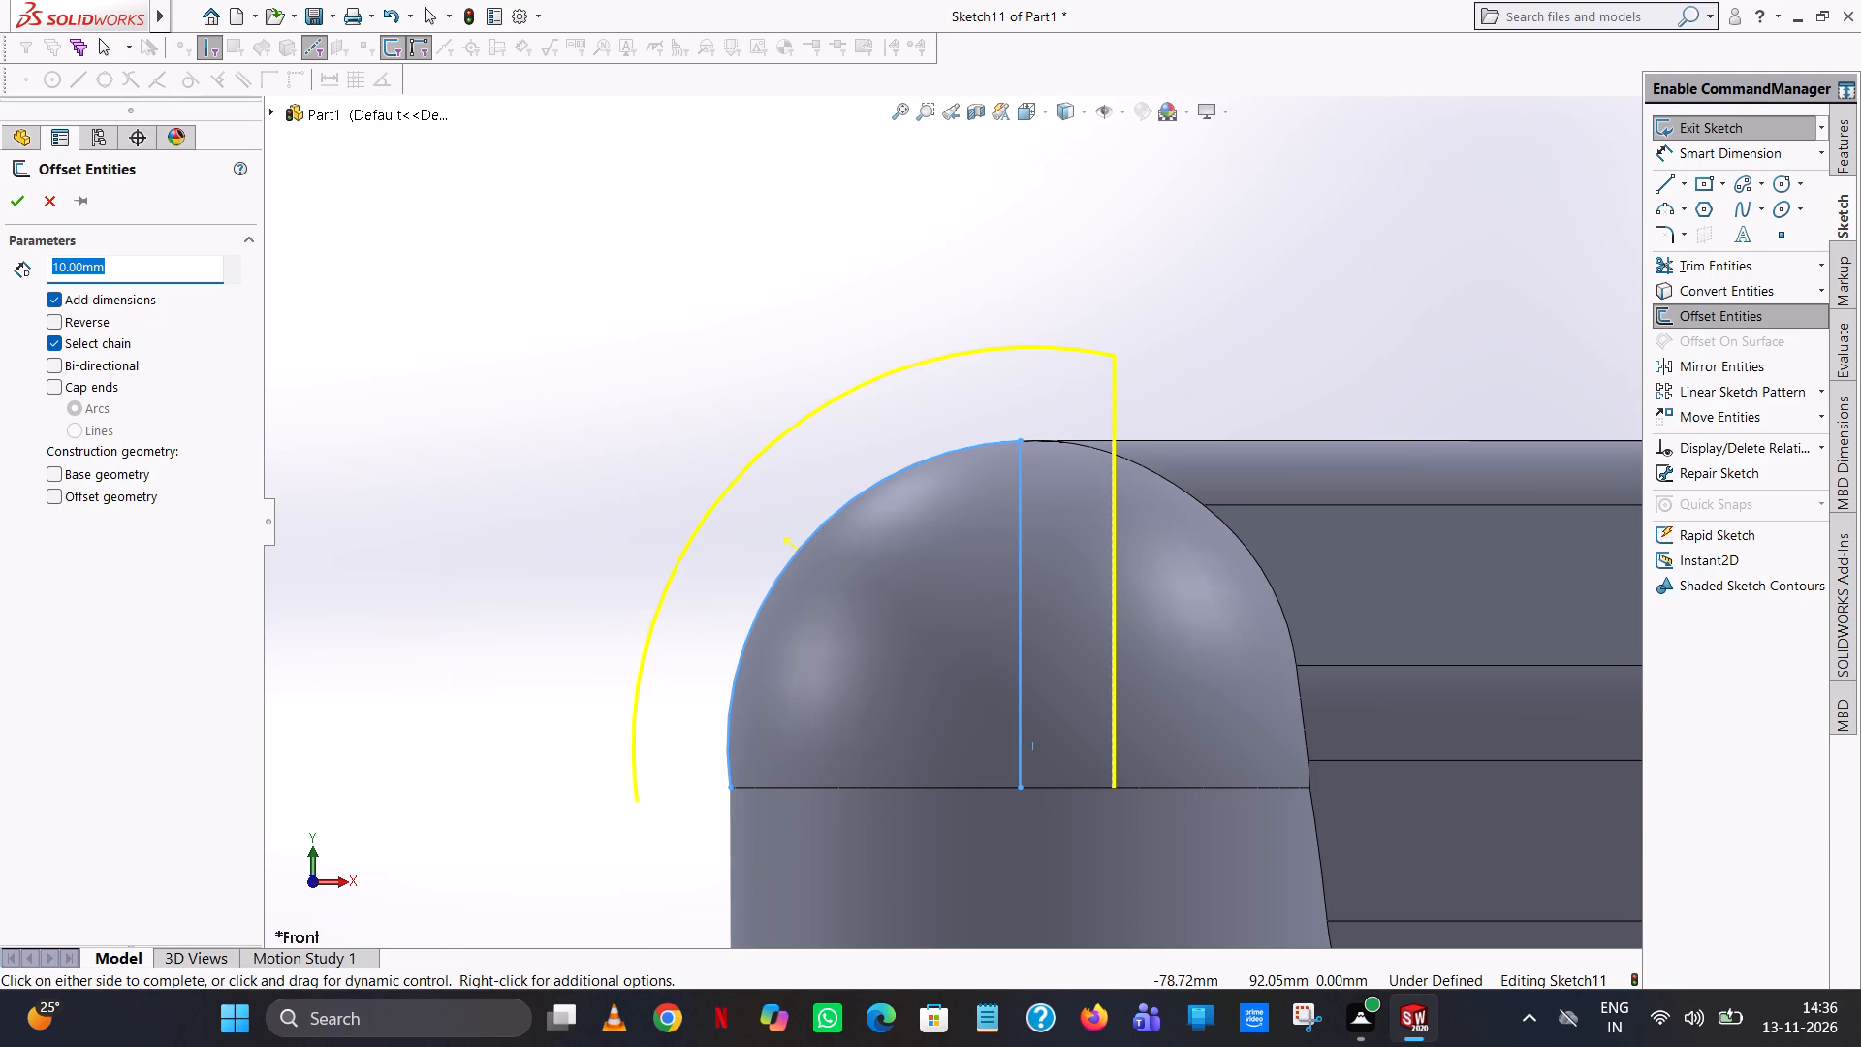
key("6")
left_click(50, 323)
left_click(50, 323)
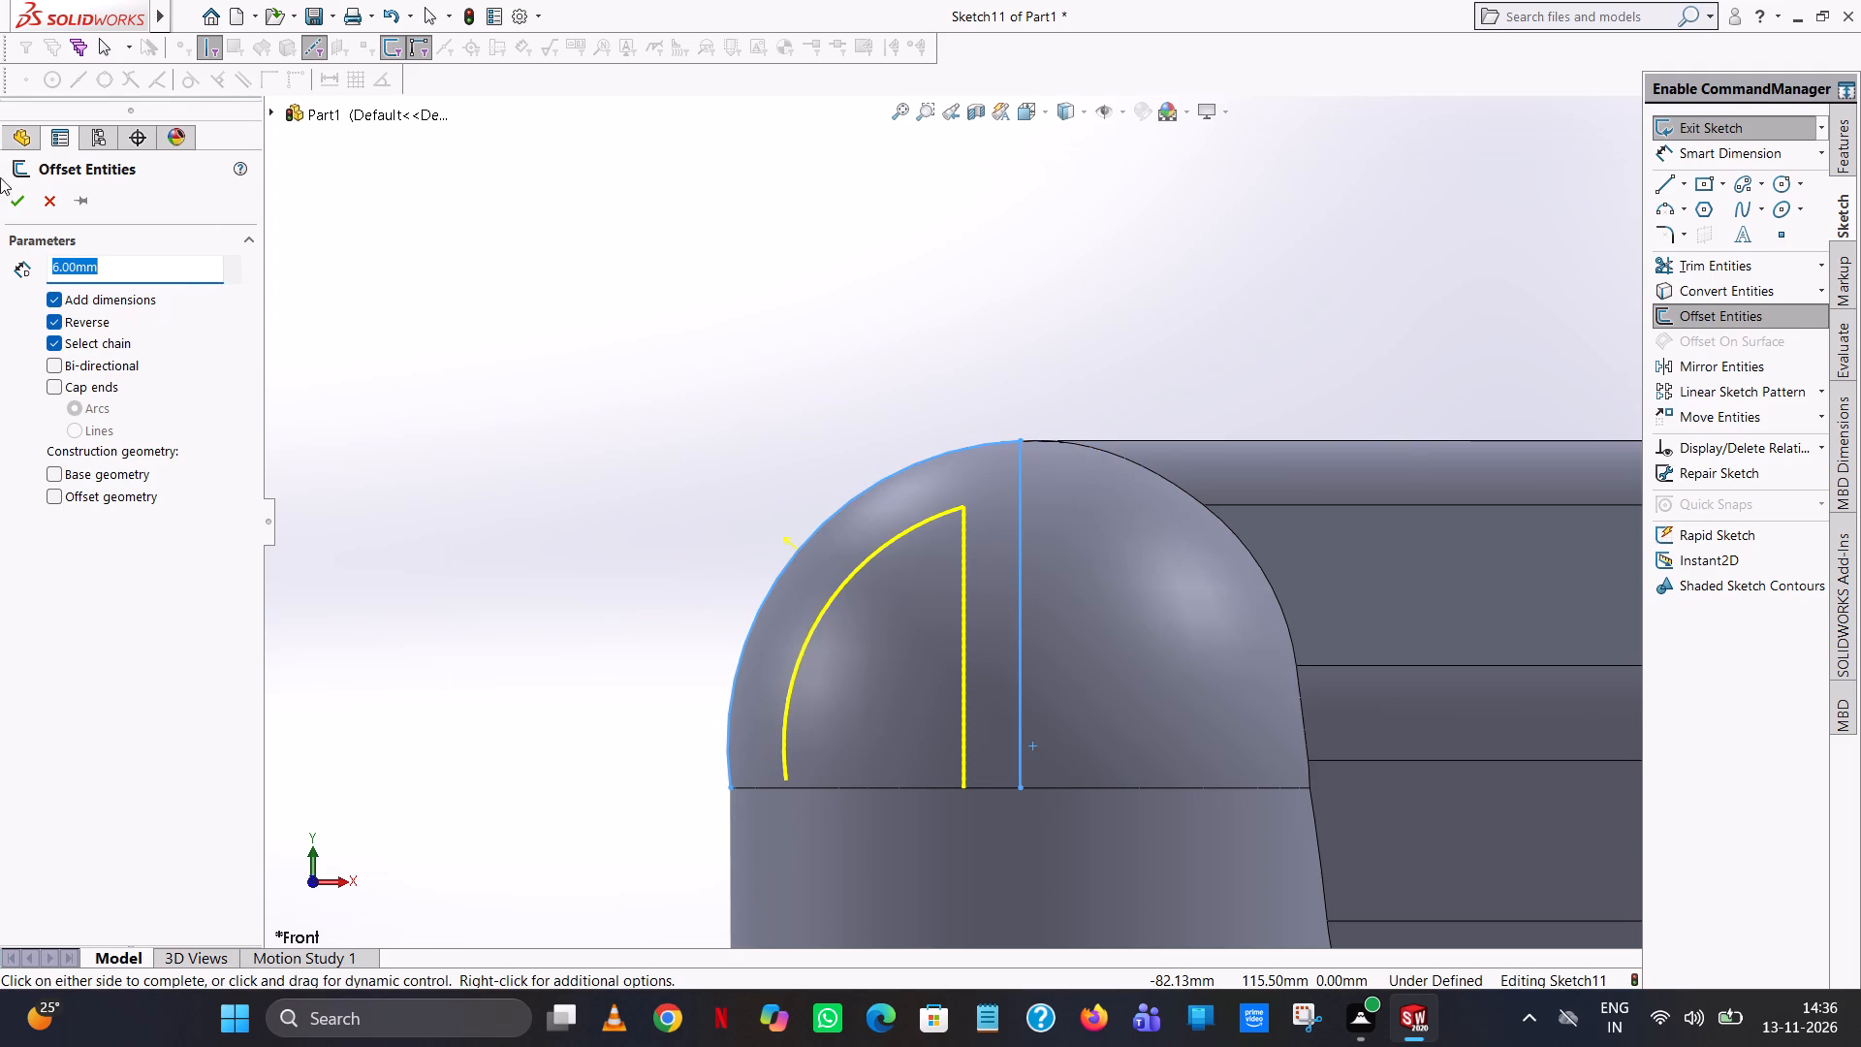
key("3")
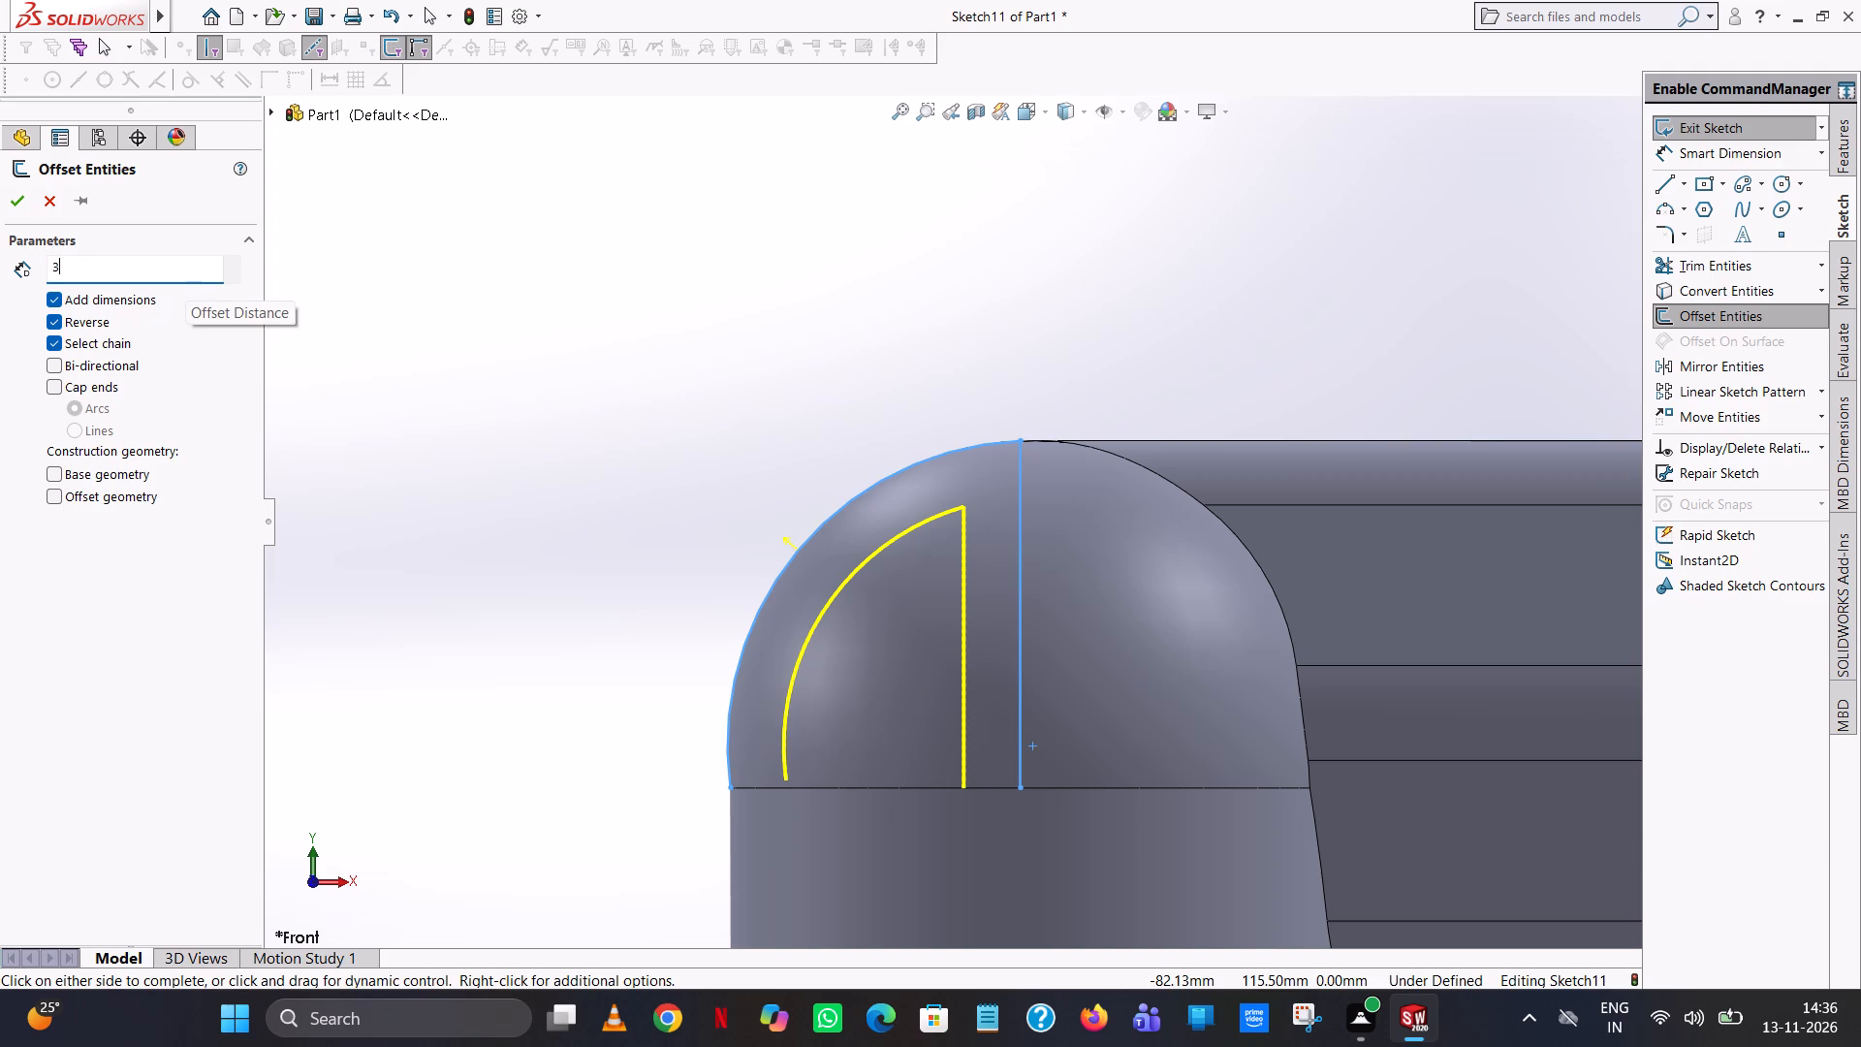
key("Return")
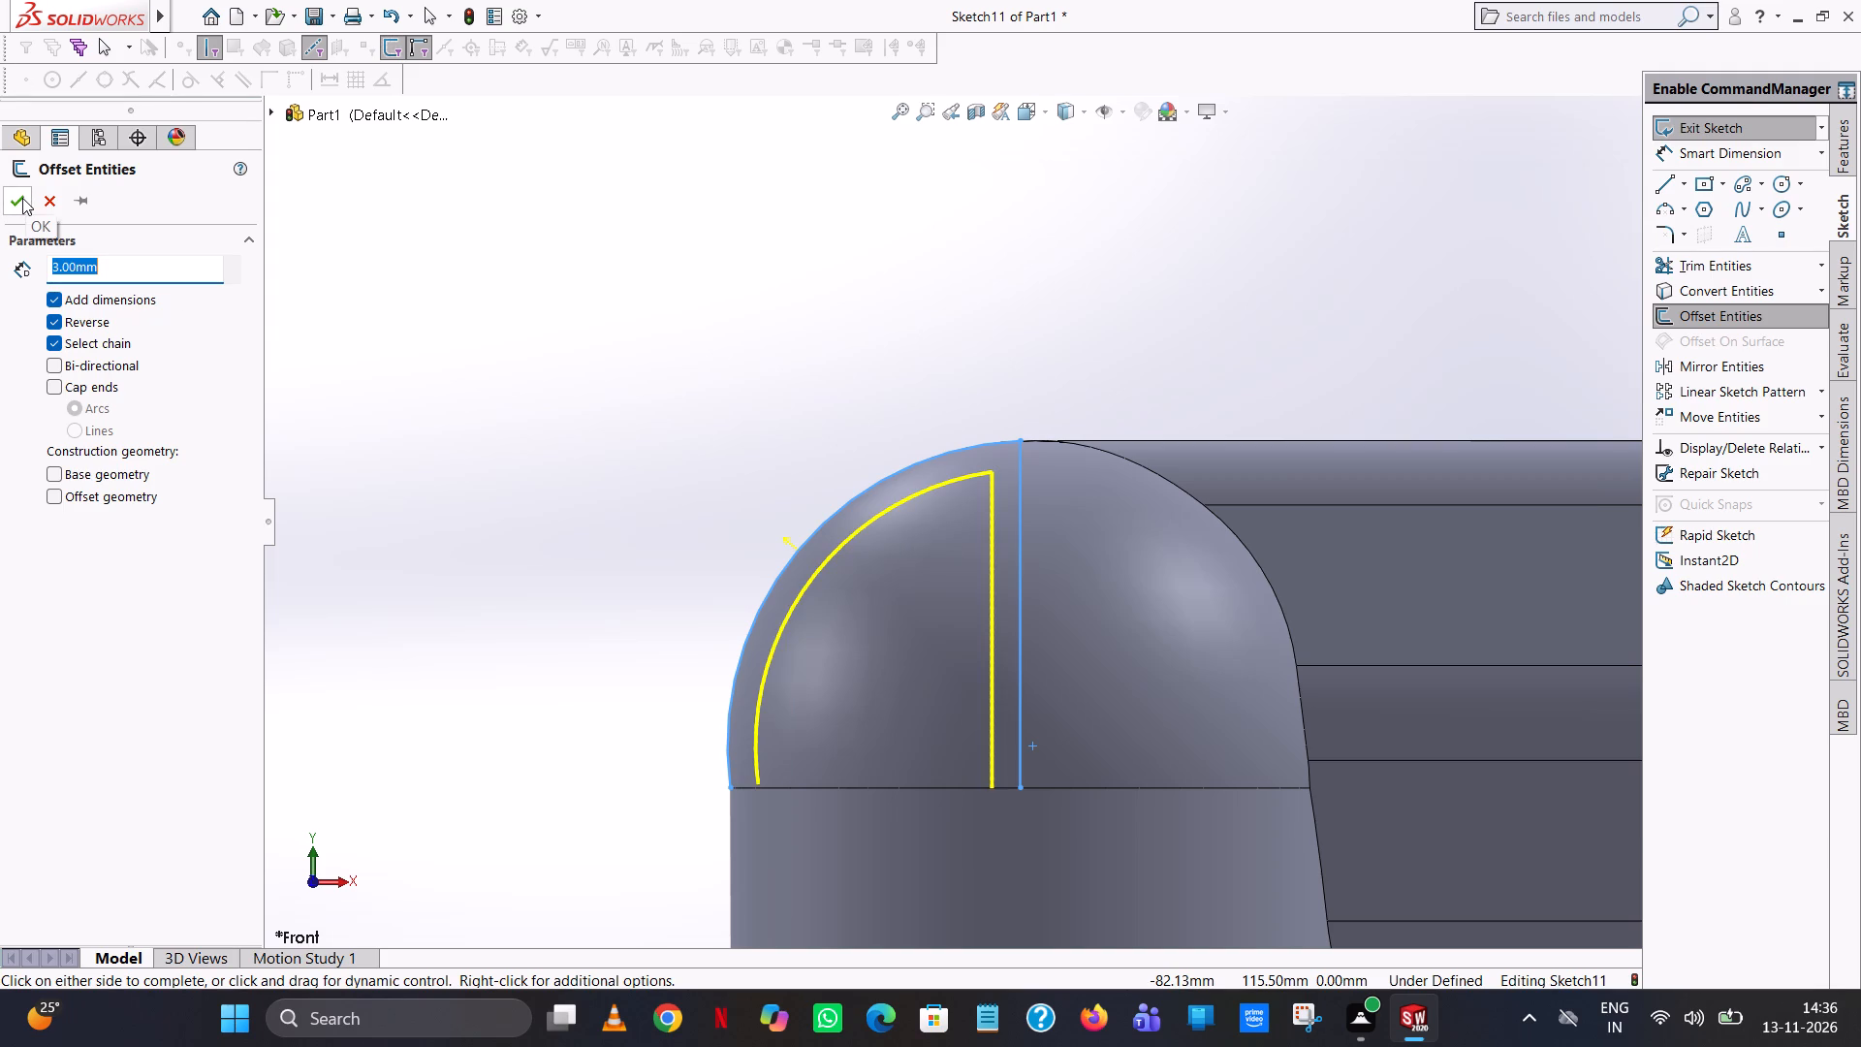
left_click(22, 198)
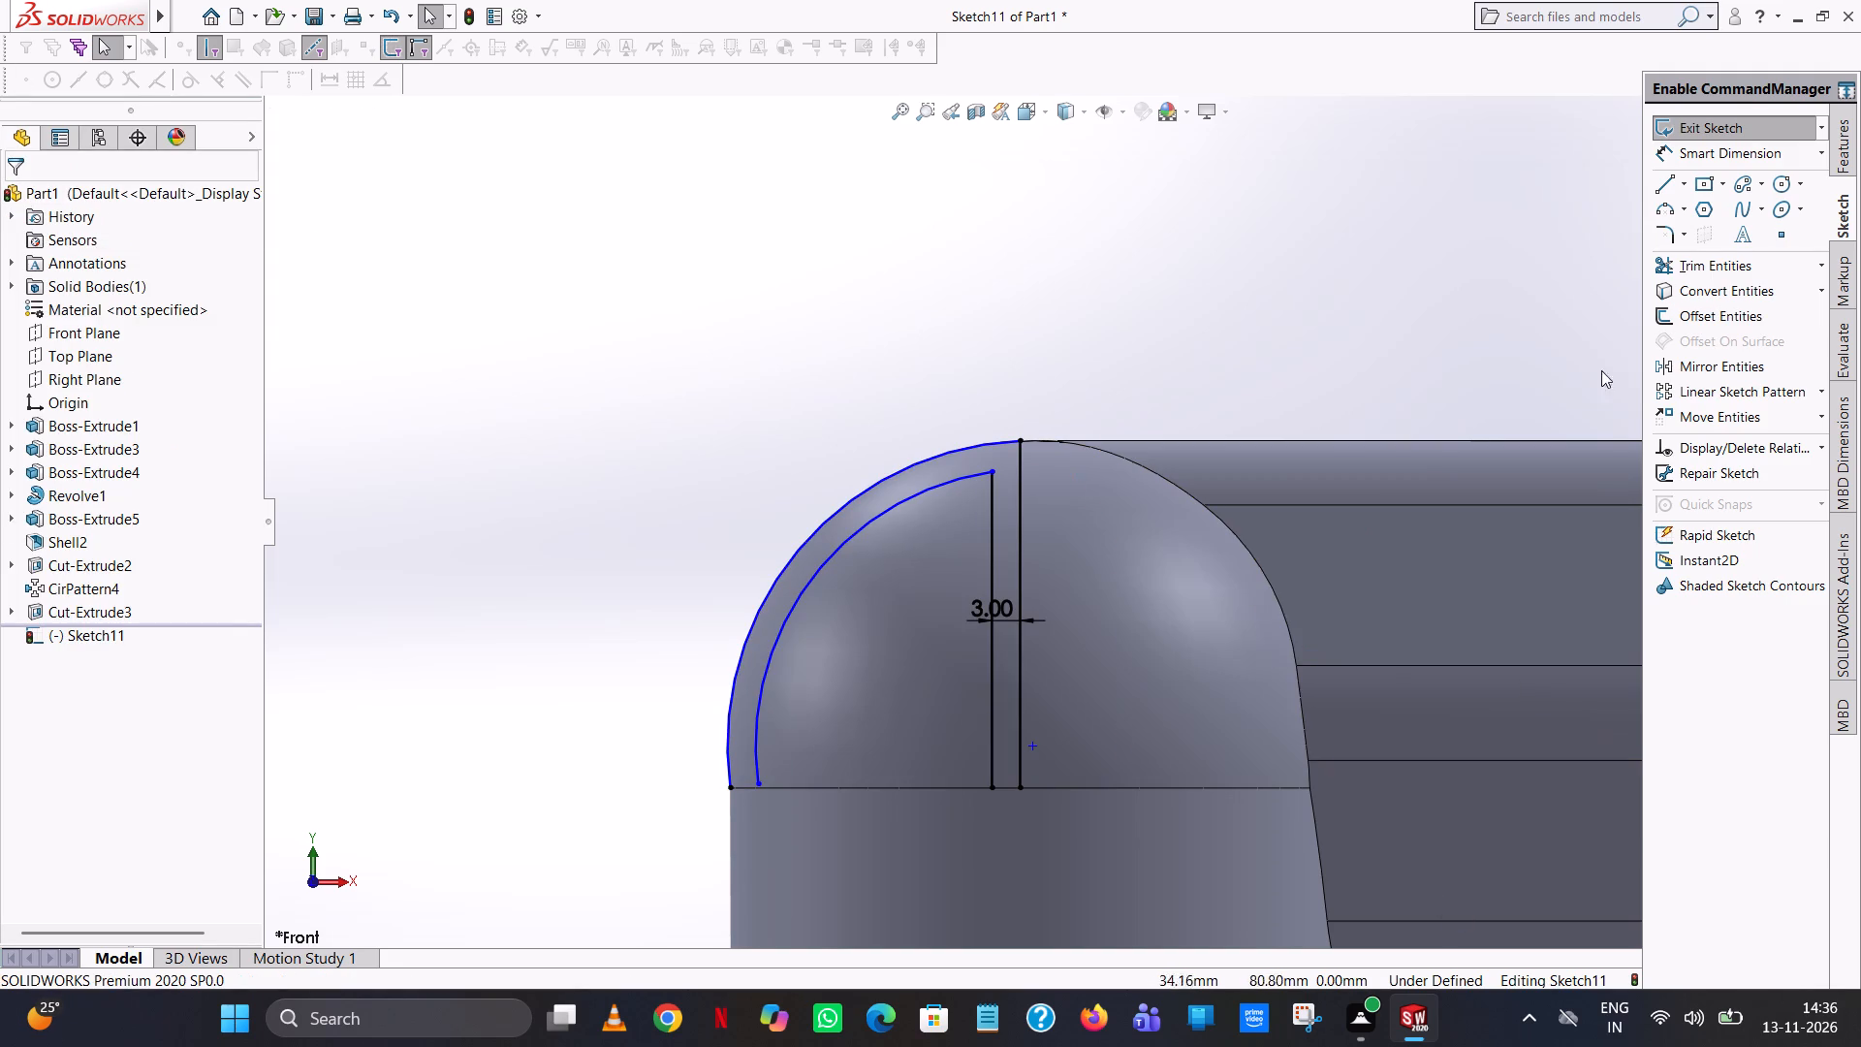
Trim away the offset copy of the vertical line.
left_click(1729, 259)
left_click(993, 543)
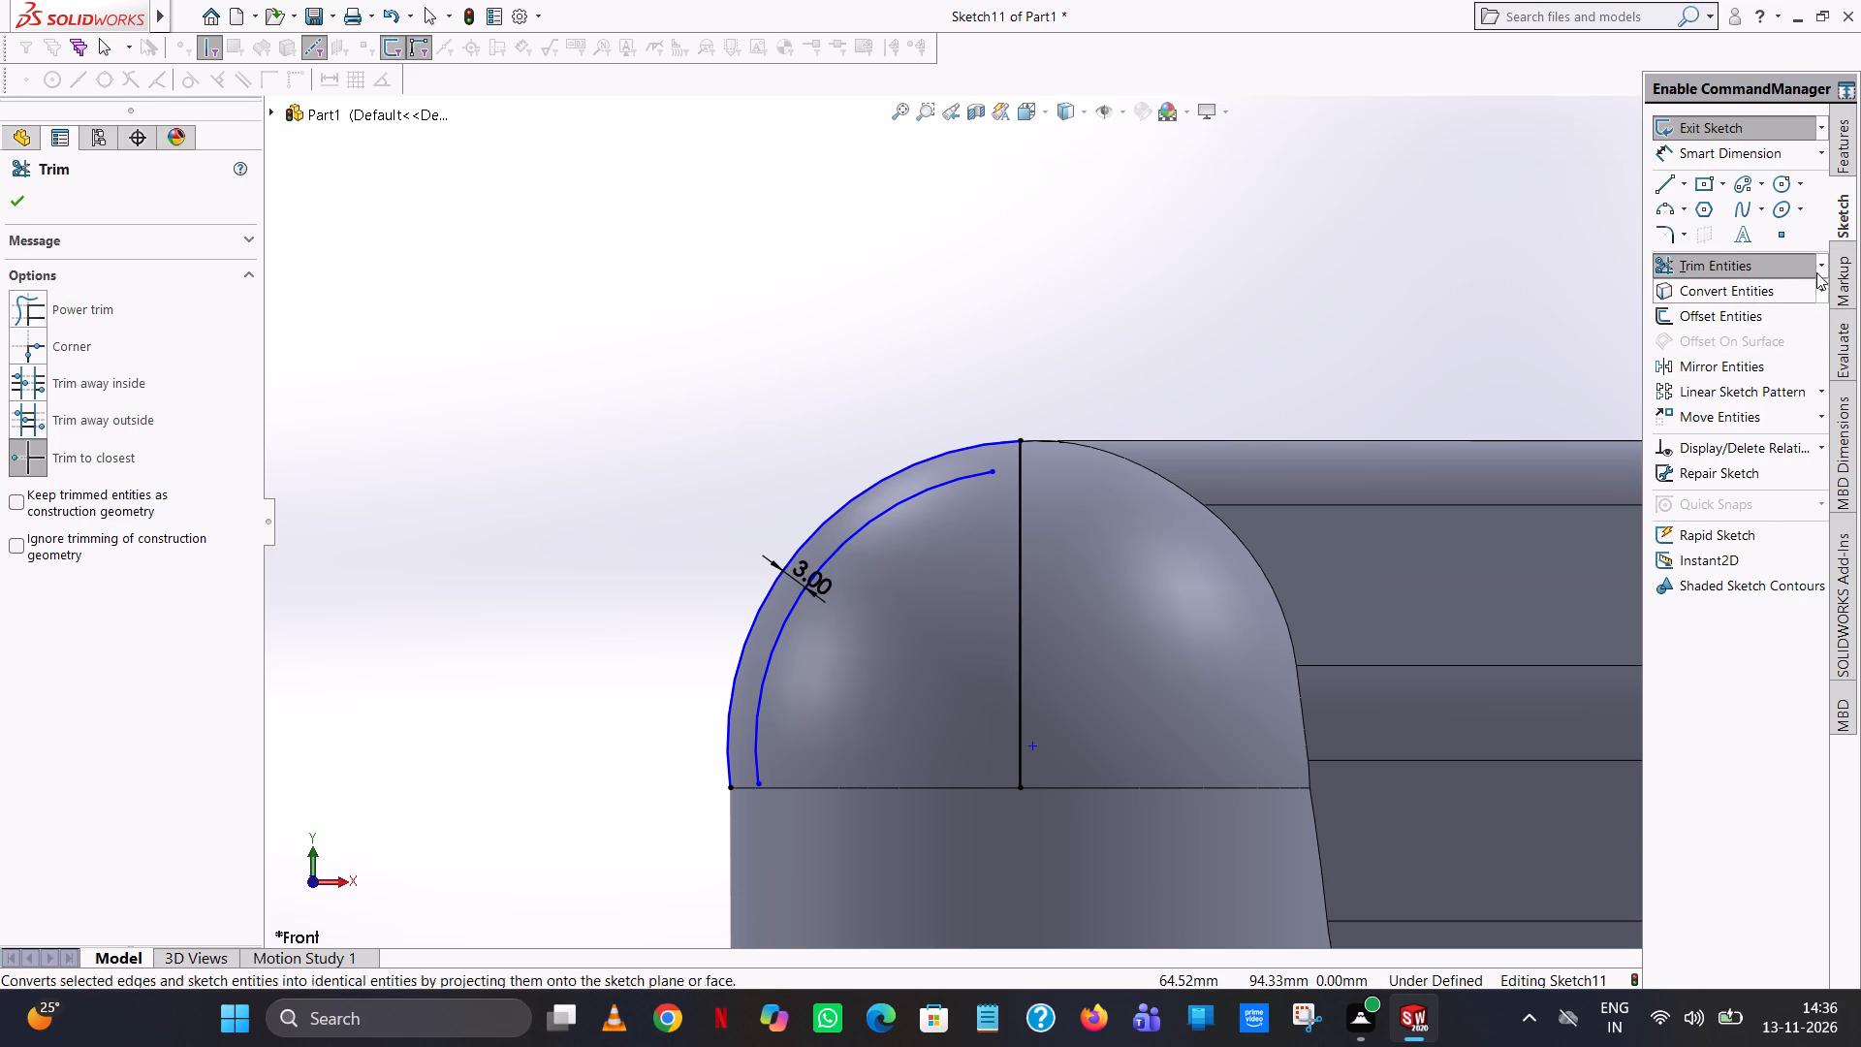
Extend the upper end of the offset arc to meet the vertical line.
left_click(1823, 263)
left_click(1796, 286)
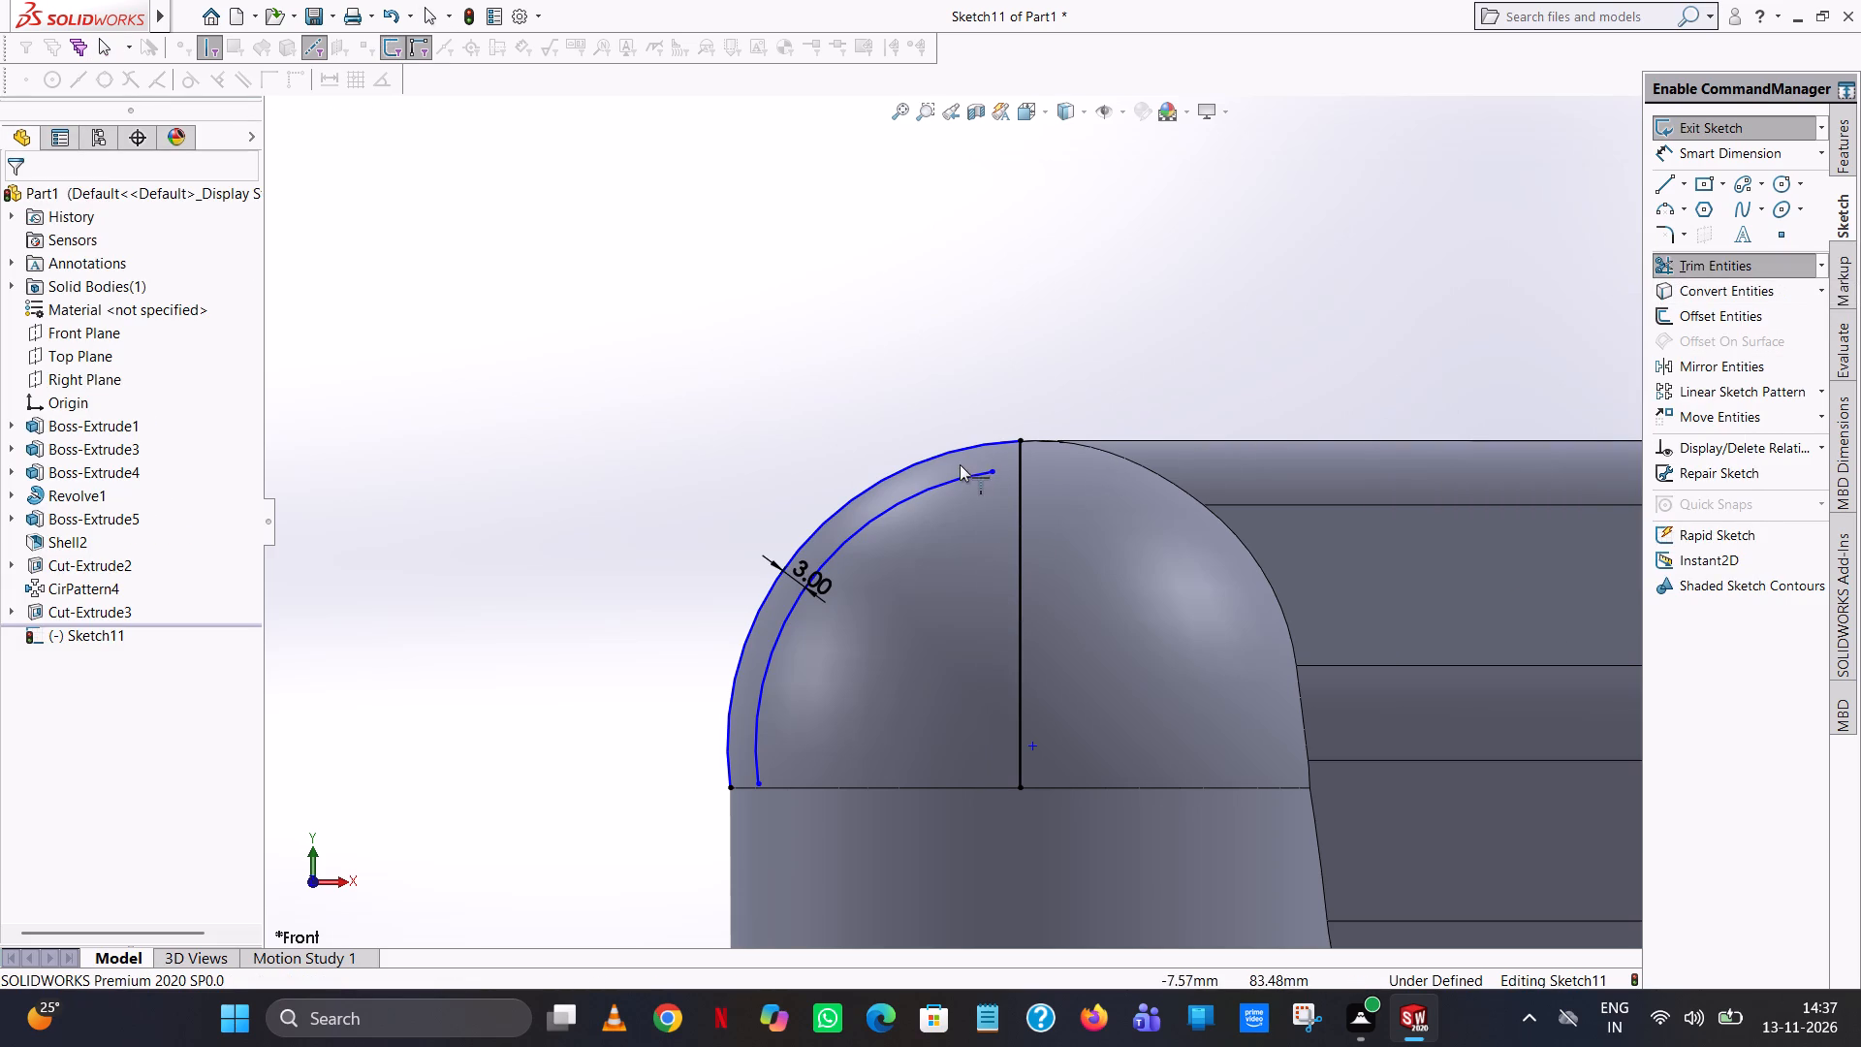
left_click(957, 477)
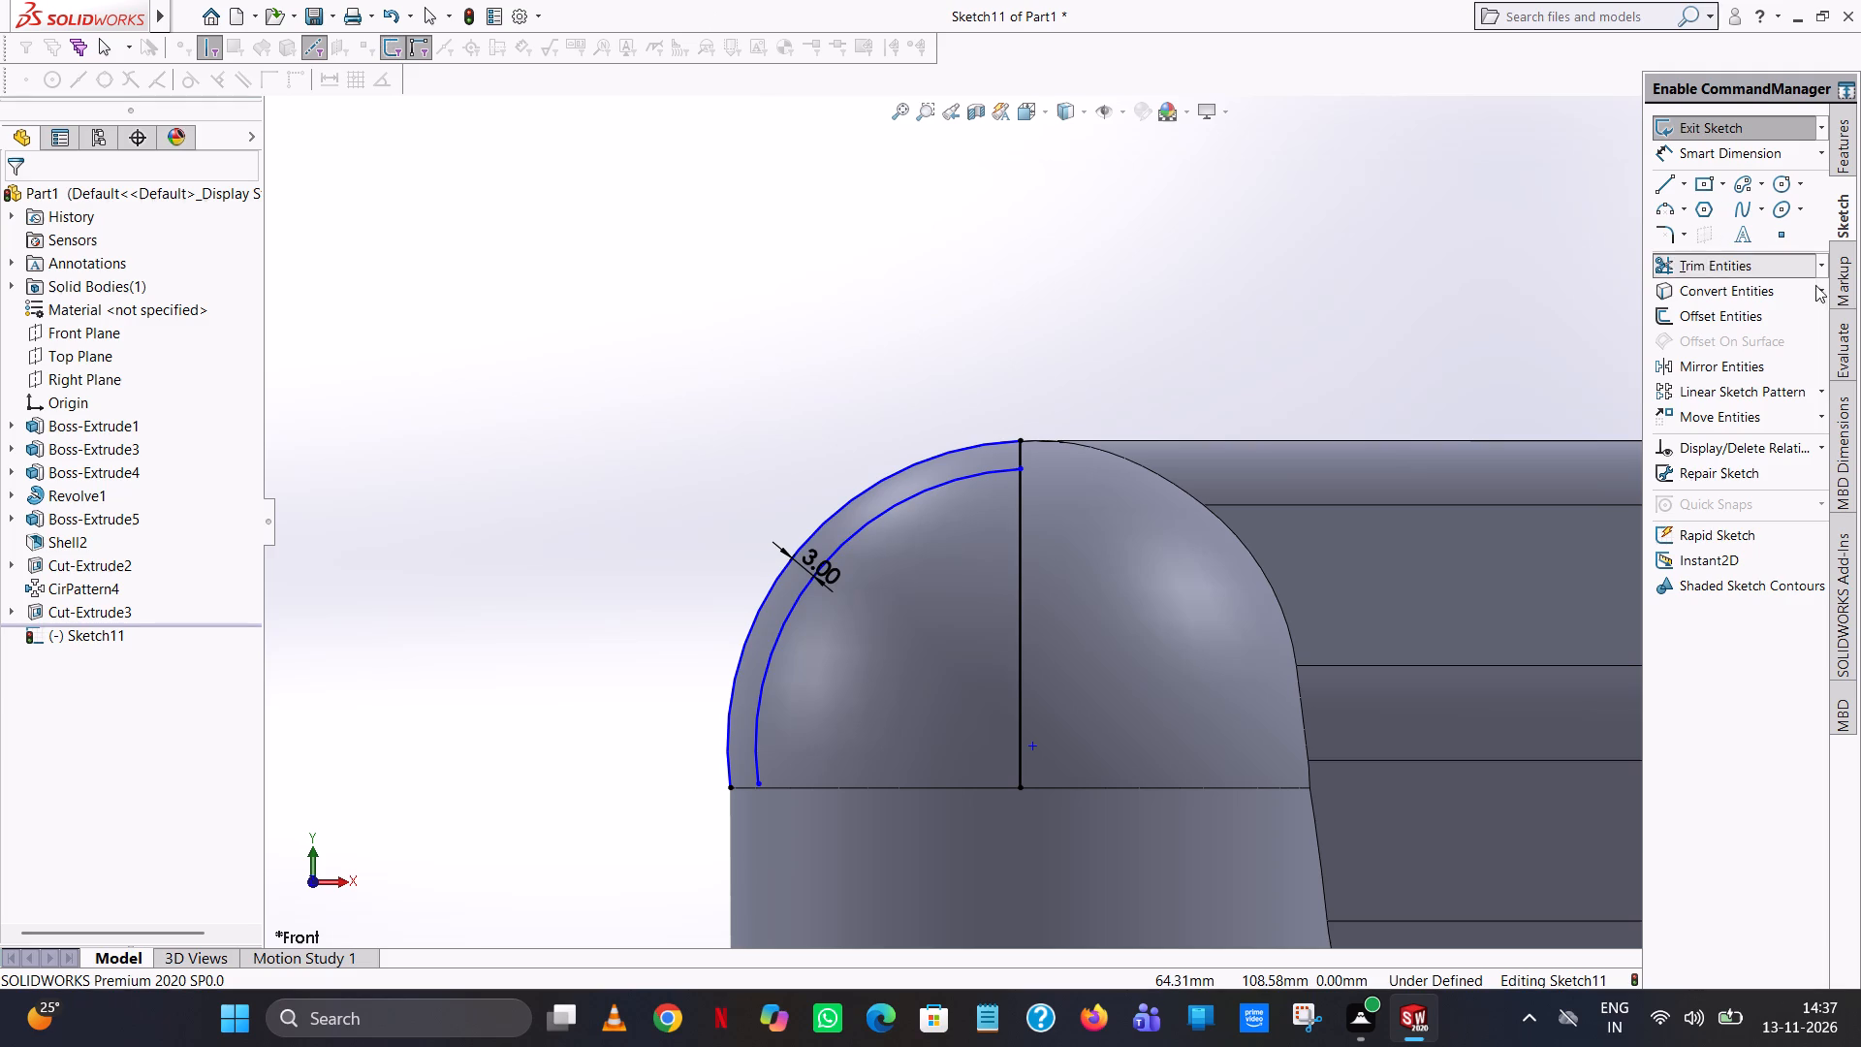
Trim away the outer arc and the part of the vertical line above the offset arc.
left_click(1824, 259)
left_click(1800, 273)
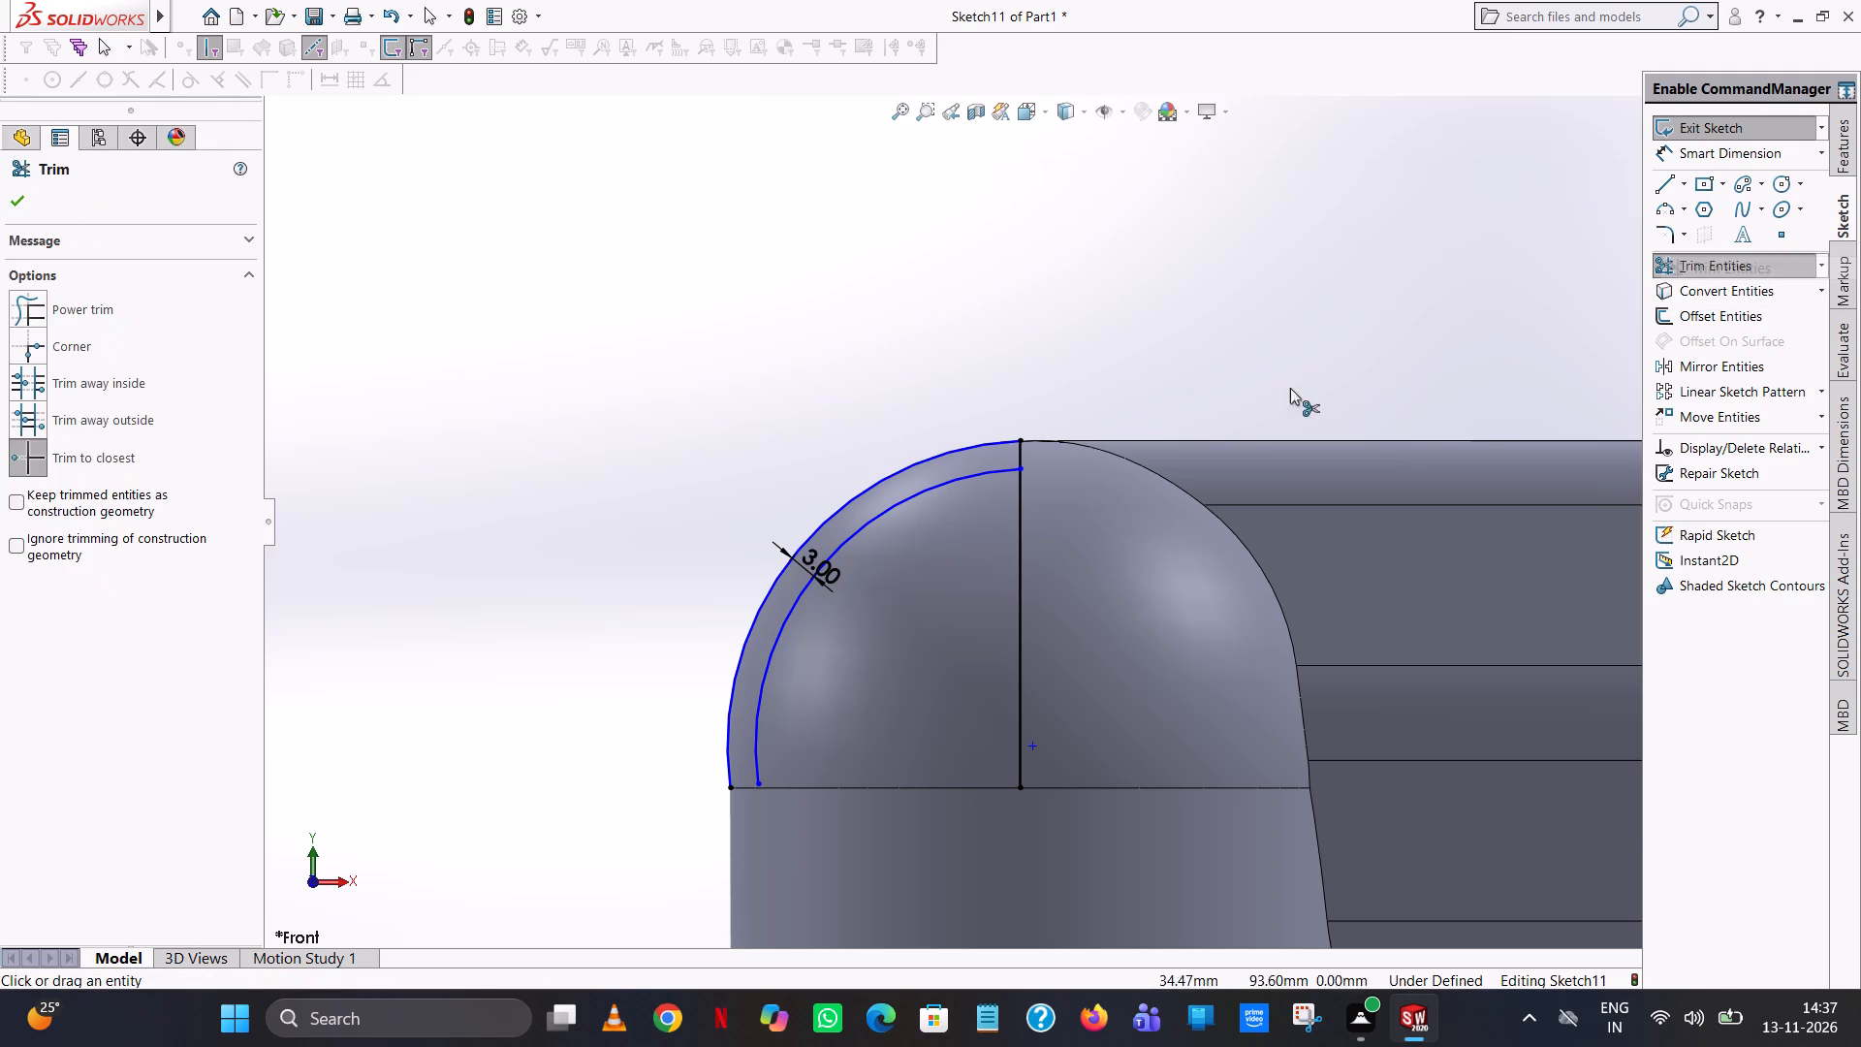
left_click(946, 451)
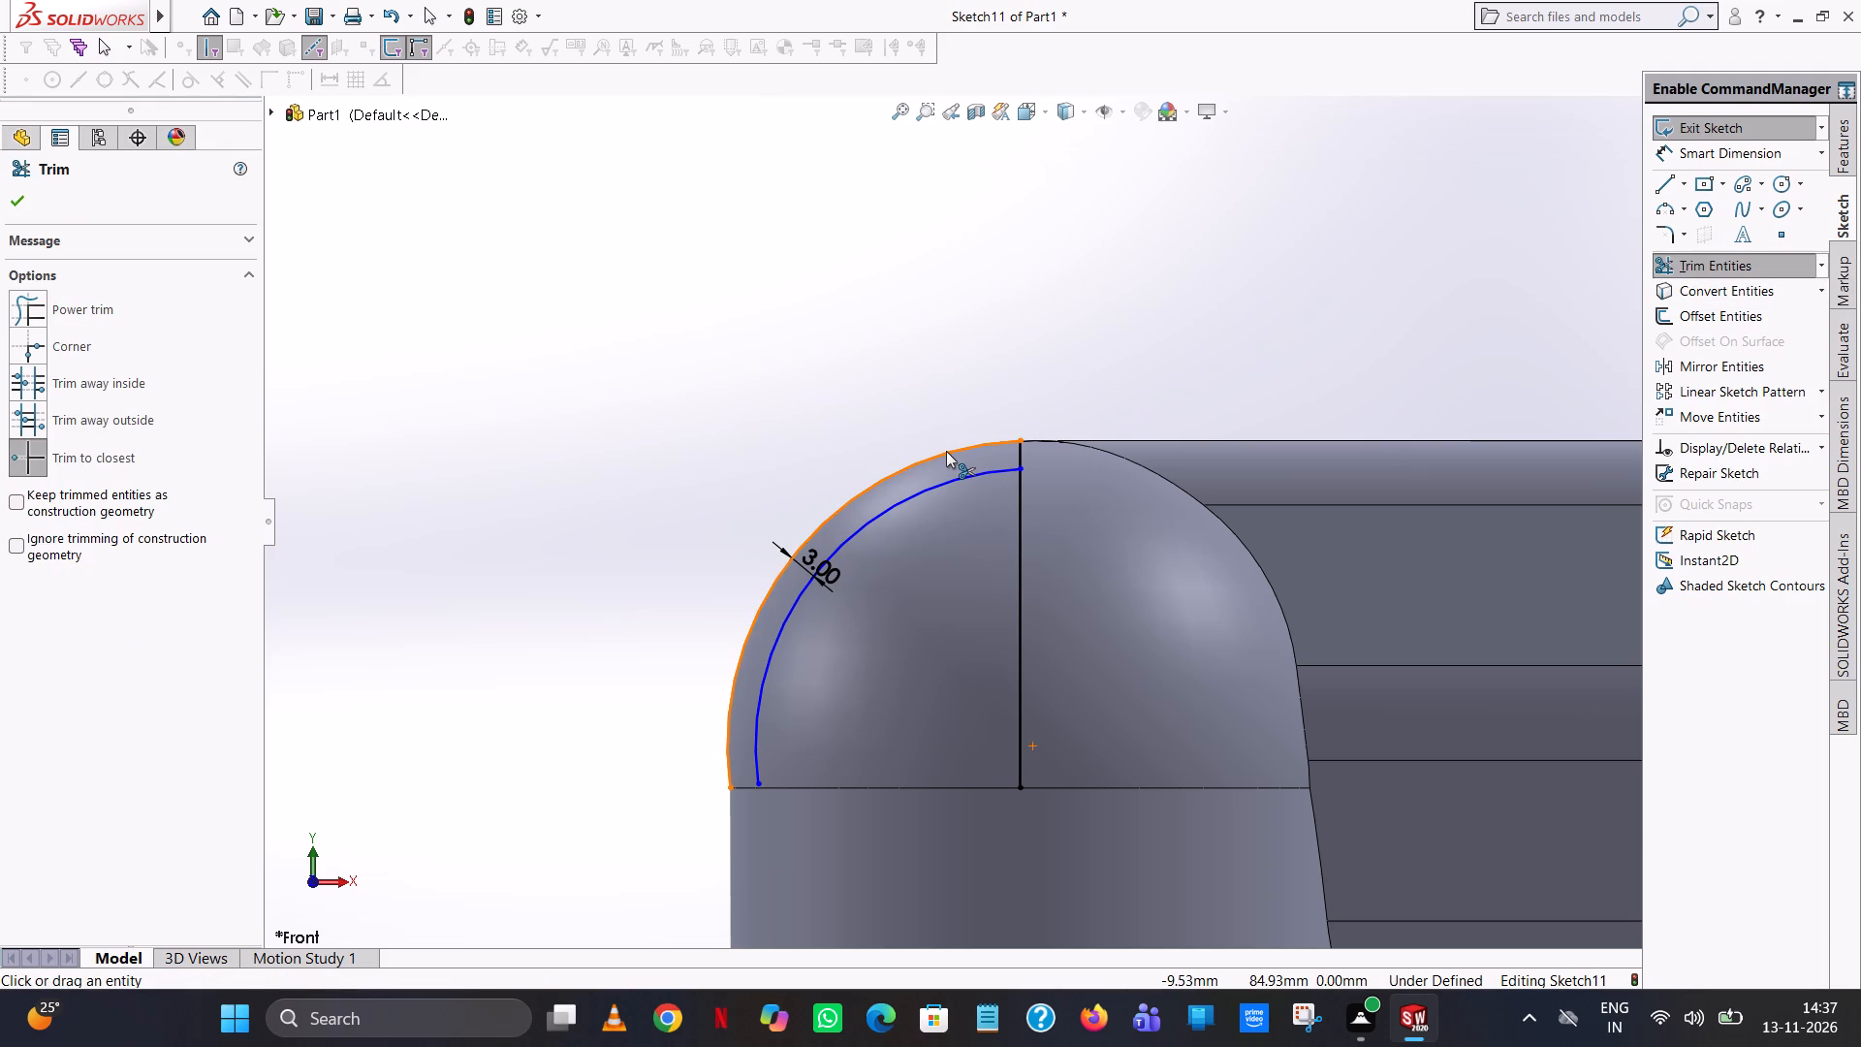
left_click(1020, 446)
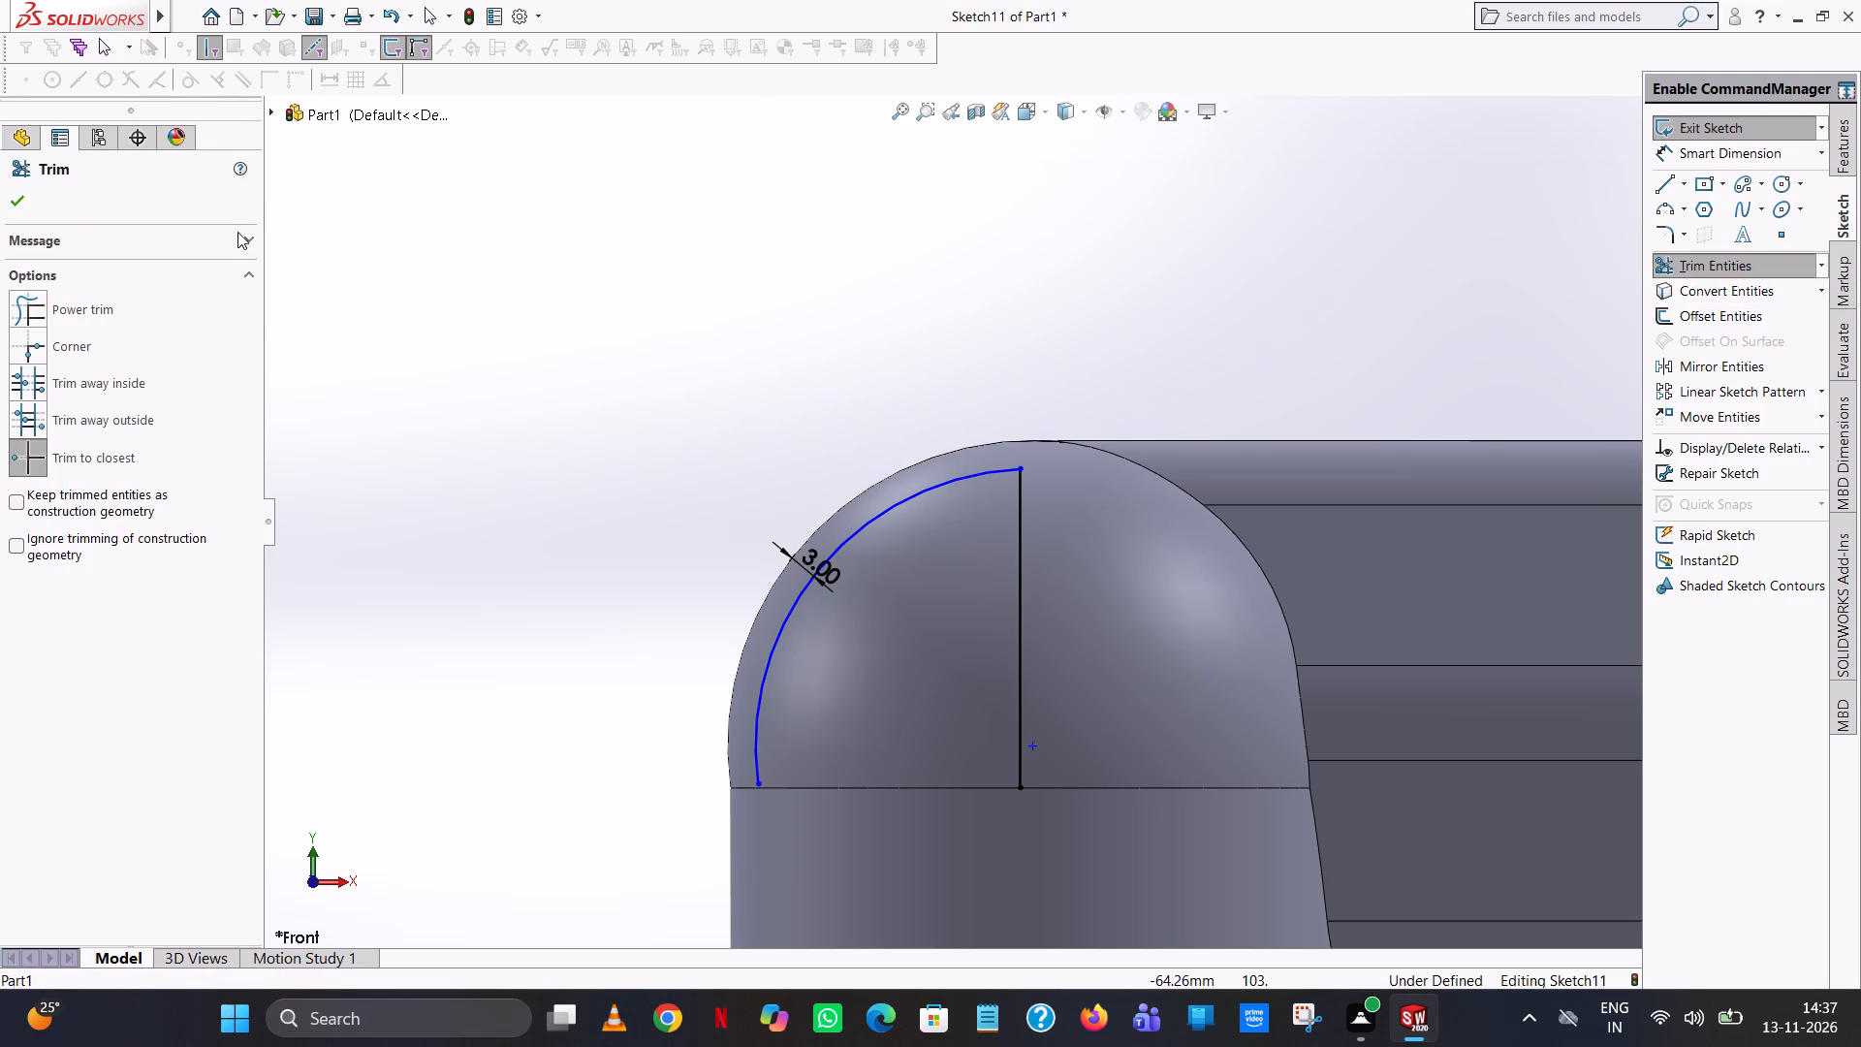
left_click(16, 196)
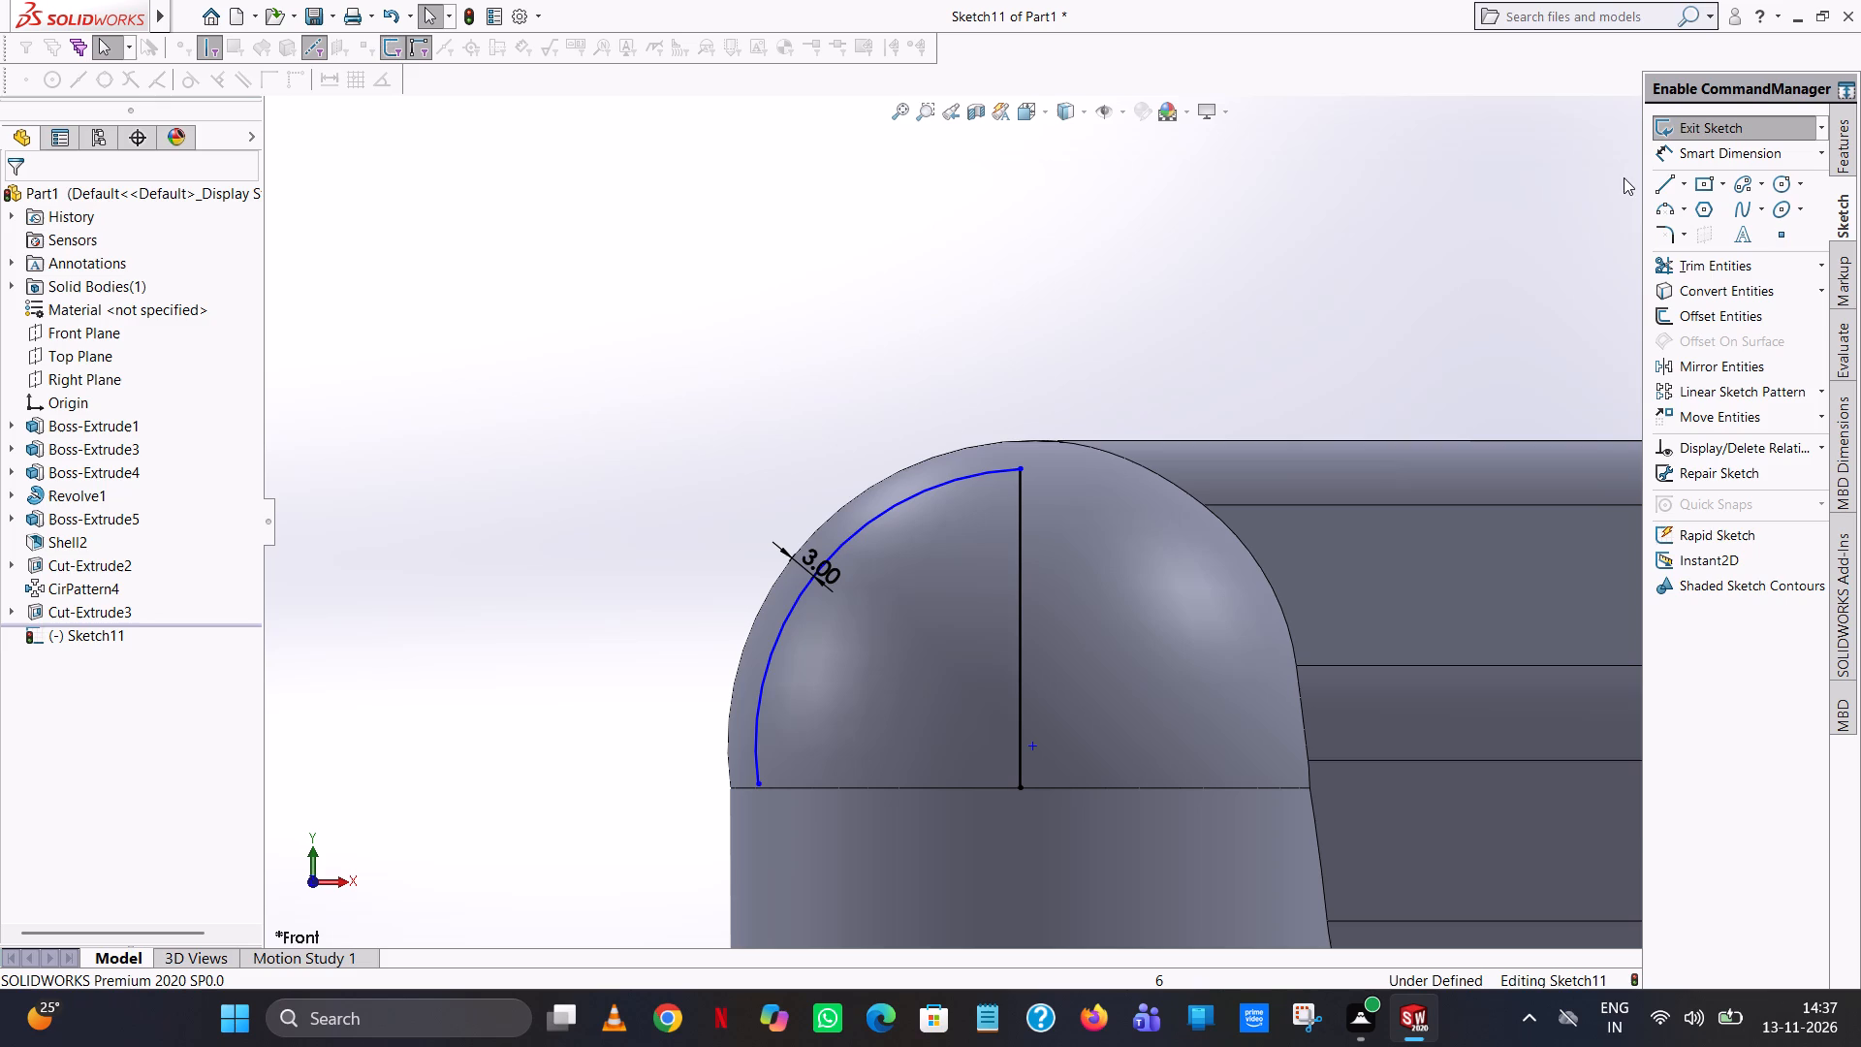
Sketch a closing base line from the offset arc's lower end to the foot of the vertical line.
left_click(1661, 177)
left_click(756, 785)
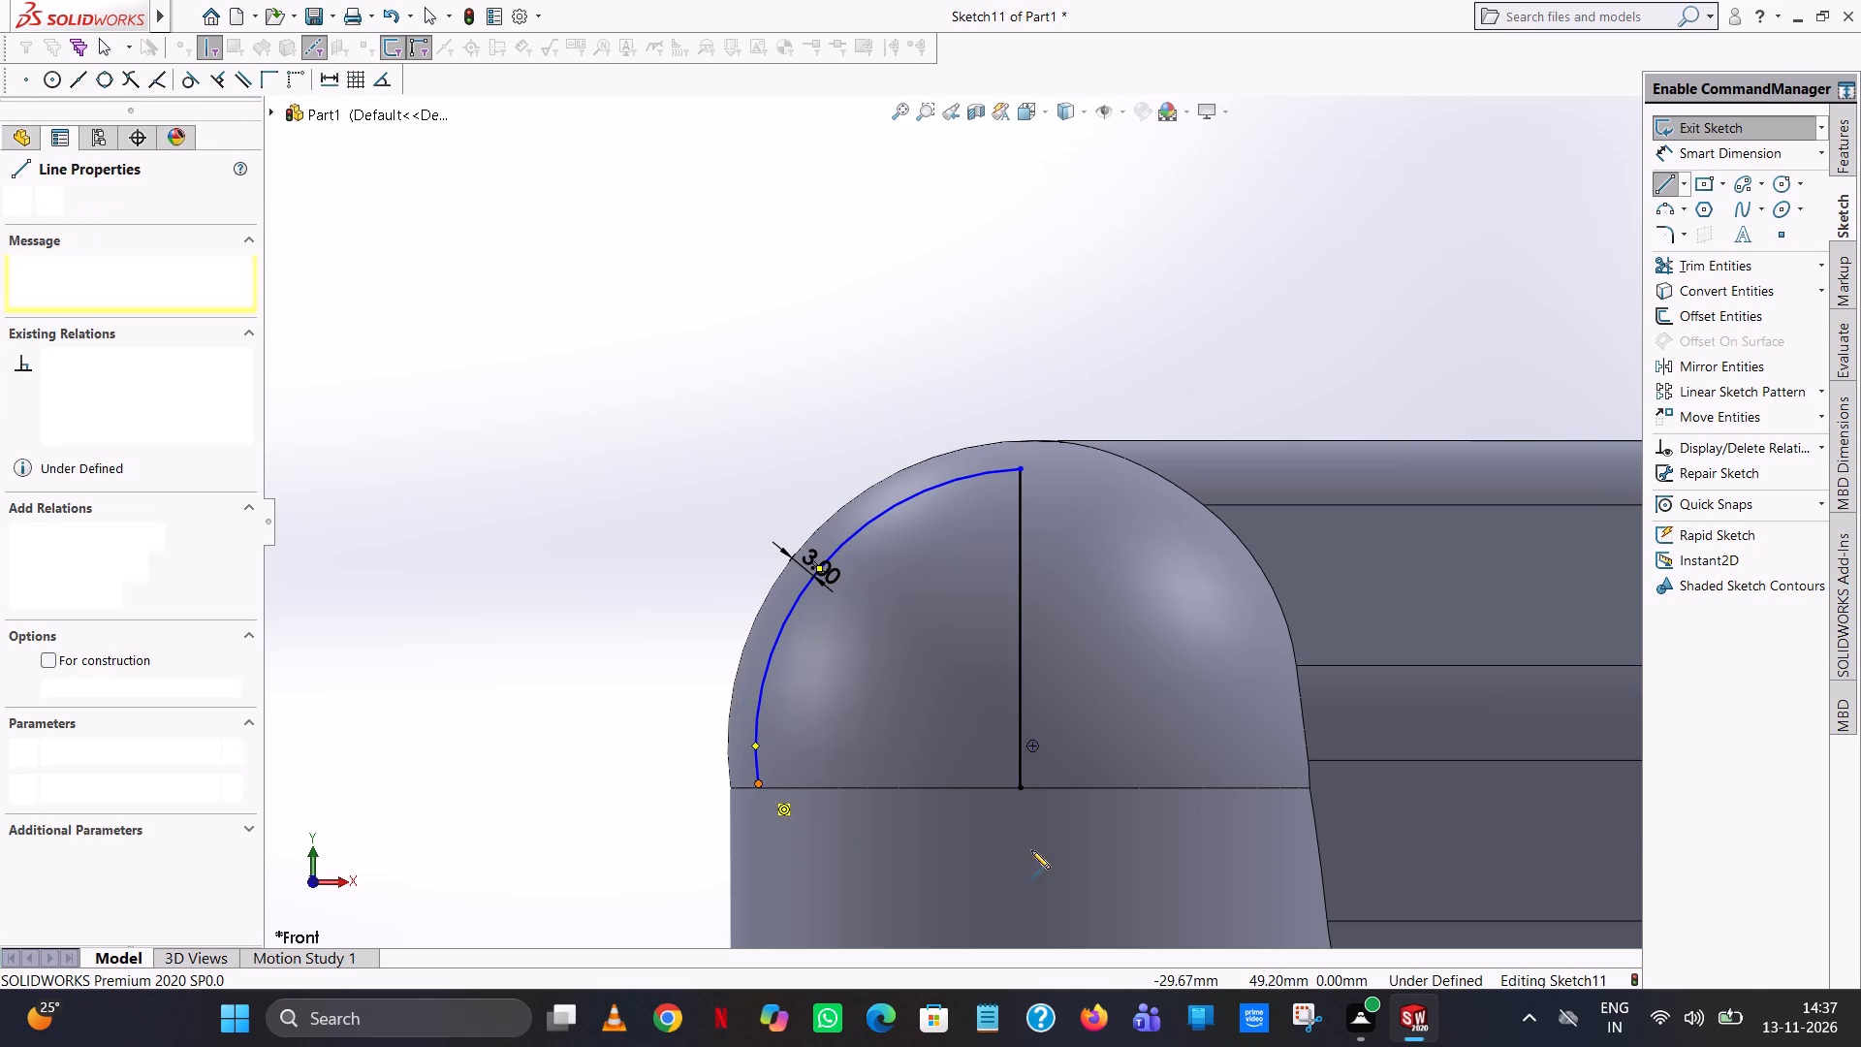
left_click(1018, 788)
right_click(1018, 788)
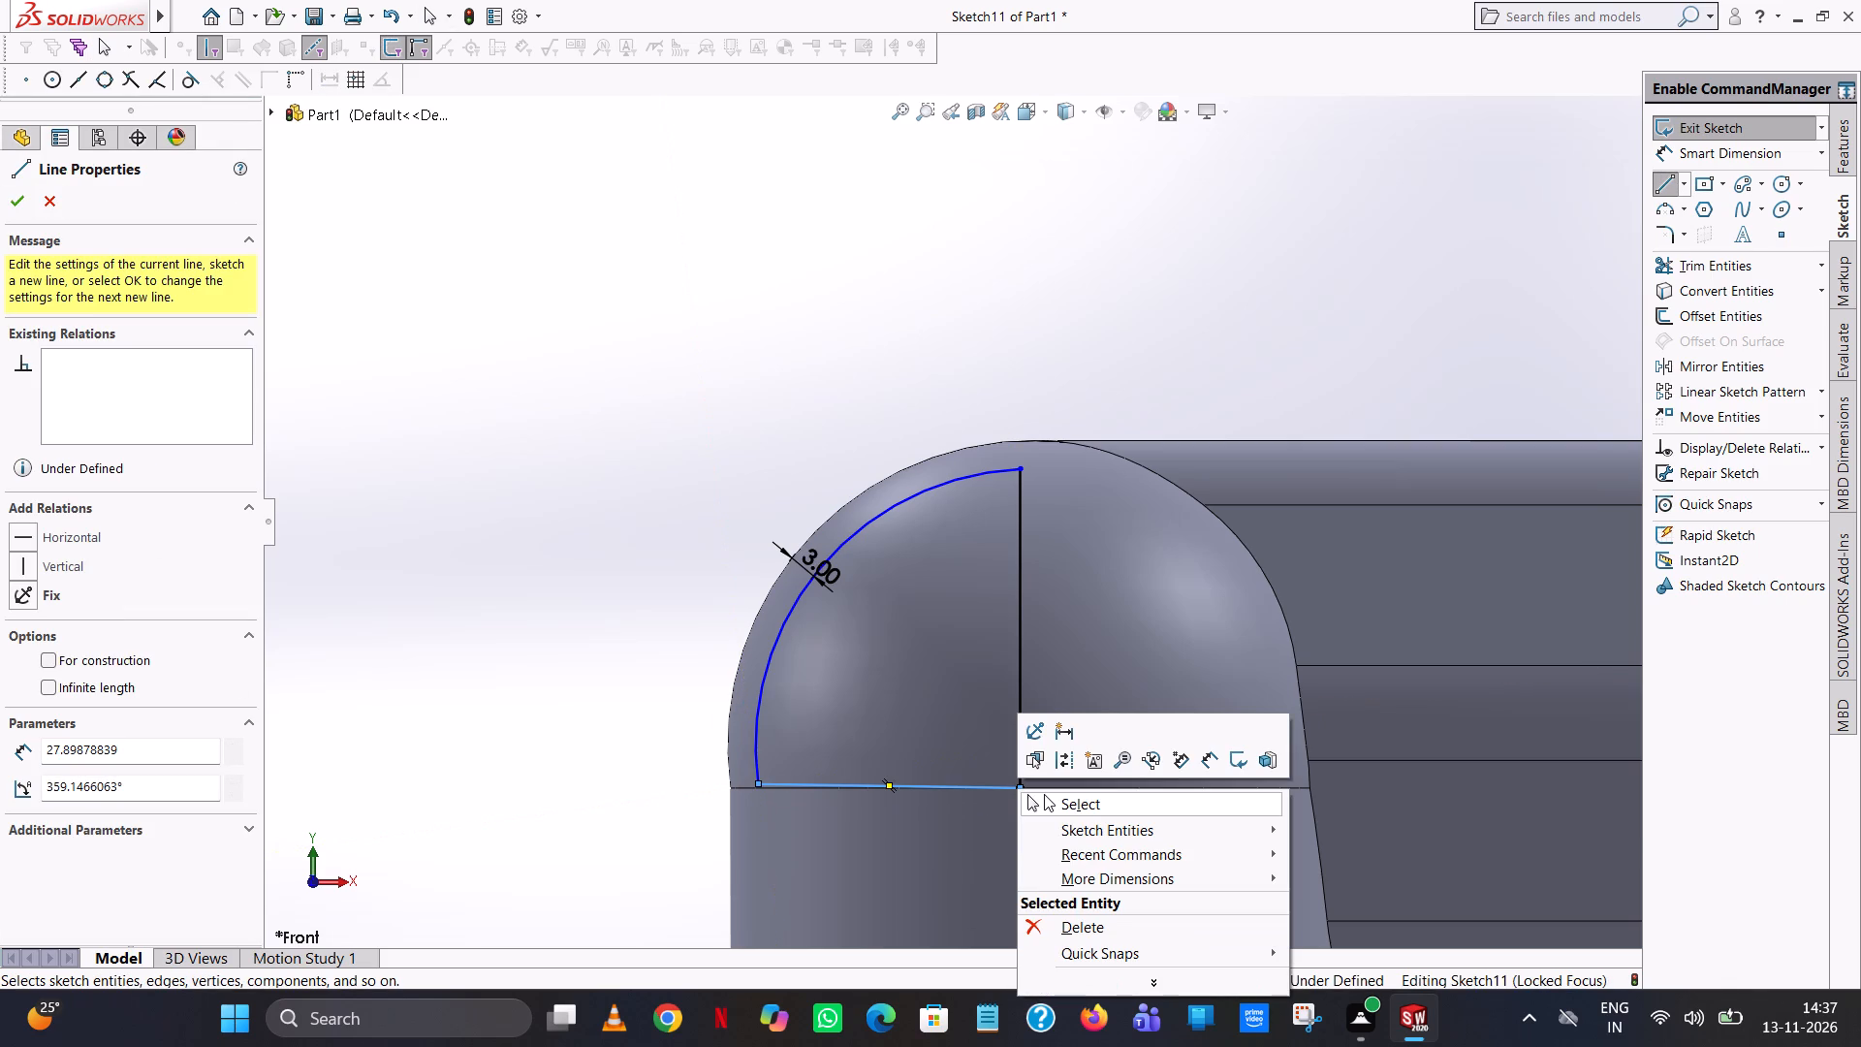
left_click(1044, 794)
Trim away the slightly slanted base line between the offset arc and the foot of the vertical line.
left_click(998, 784)
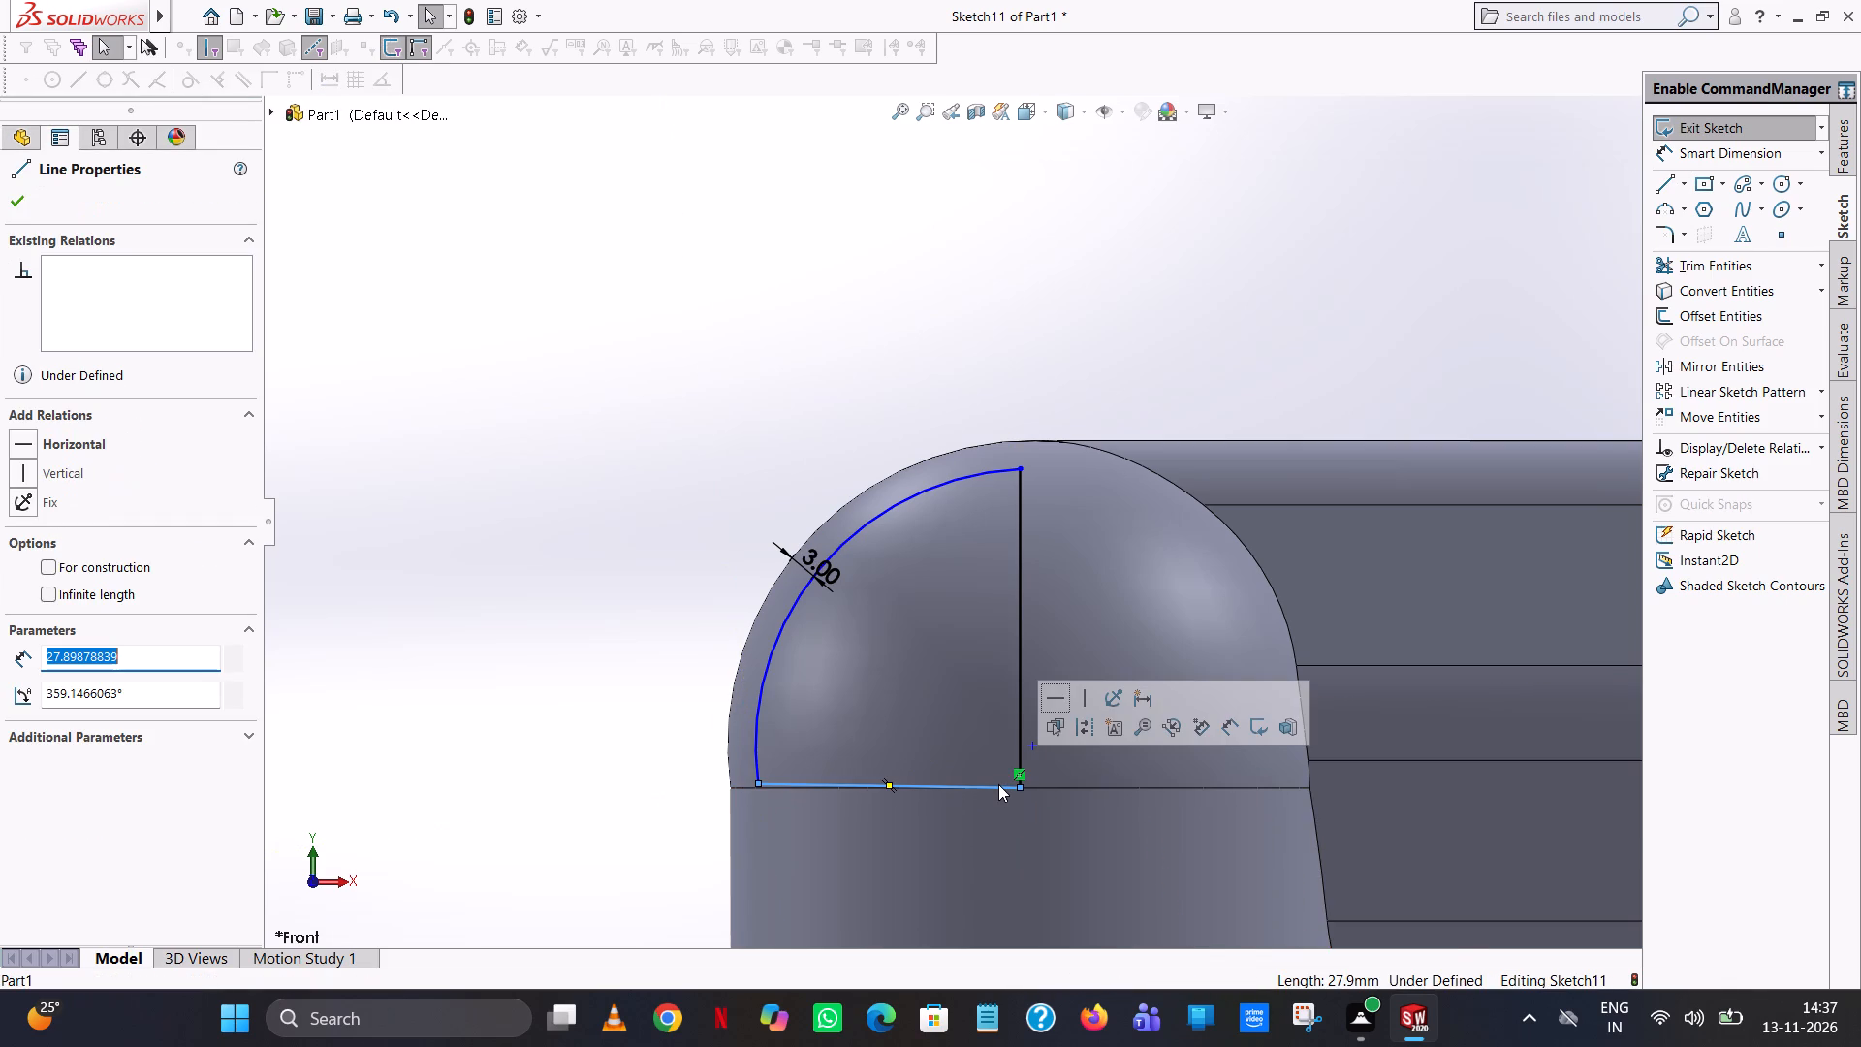
left_click(178, 707)
left_click(149, 691)
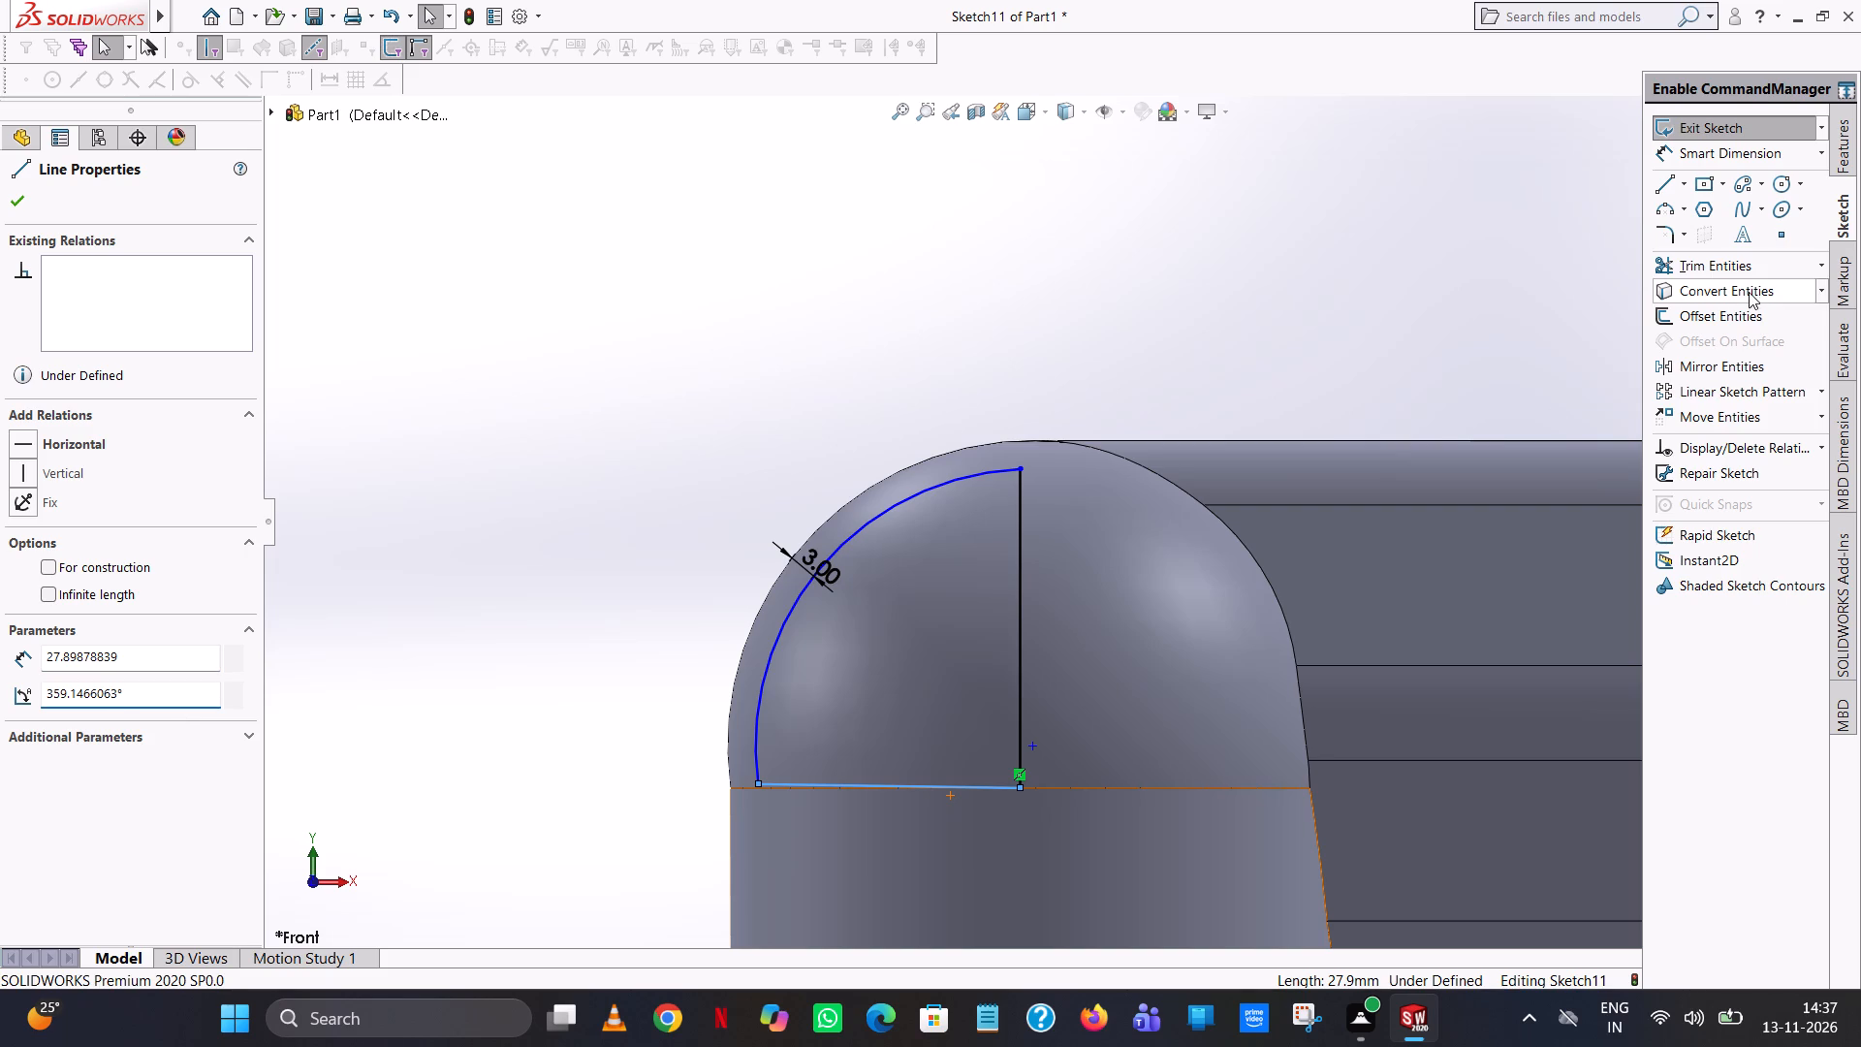
left_click(1760, 266)
left_click(954, 785)
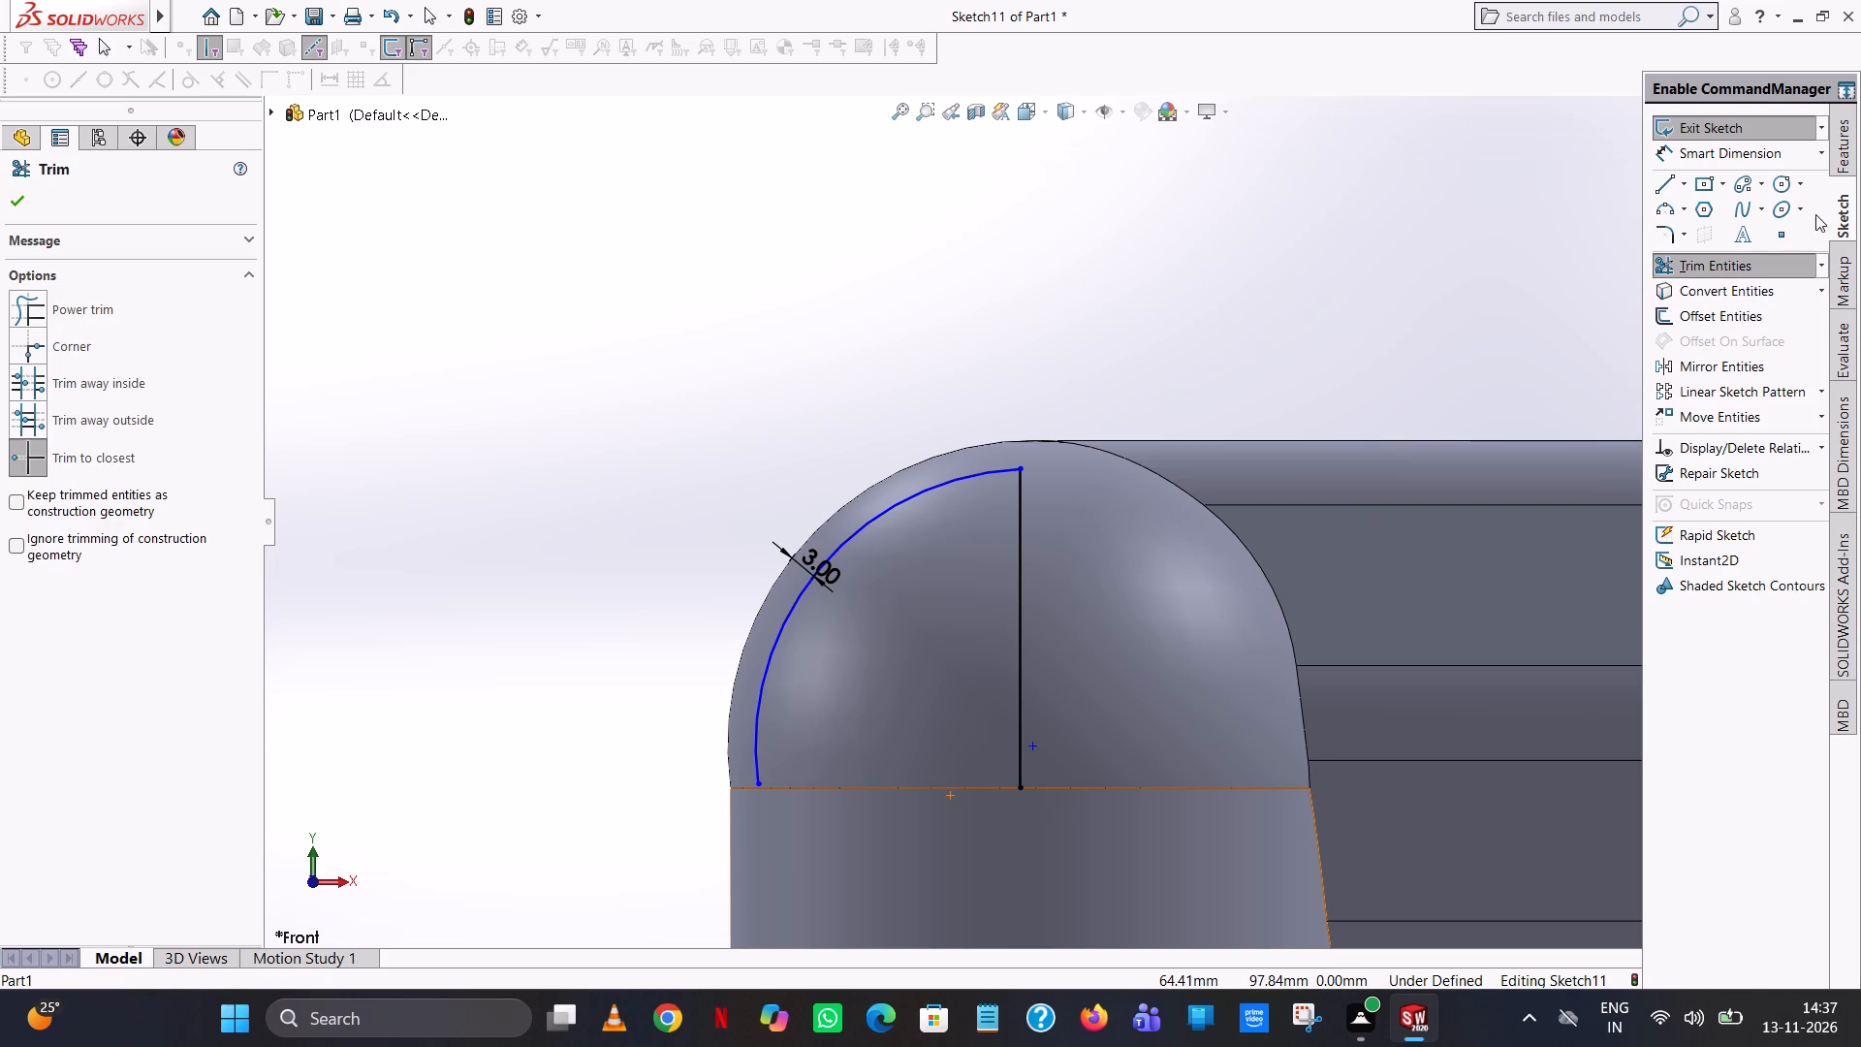
Sketch a horizontal base line about 27.9 mm long from the foot of the vertical line to just below the arc's lower end.
left_click(1662, 185)
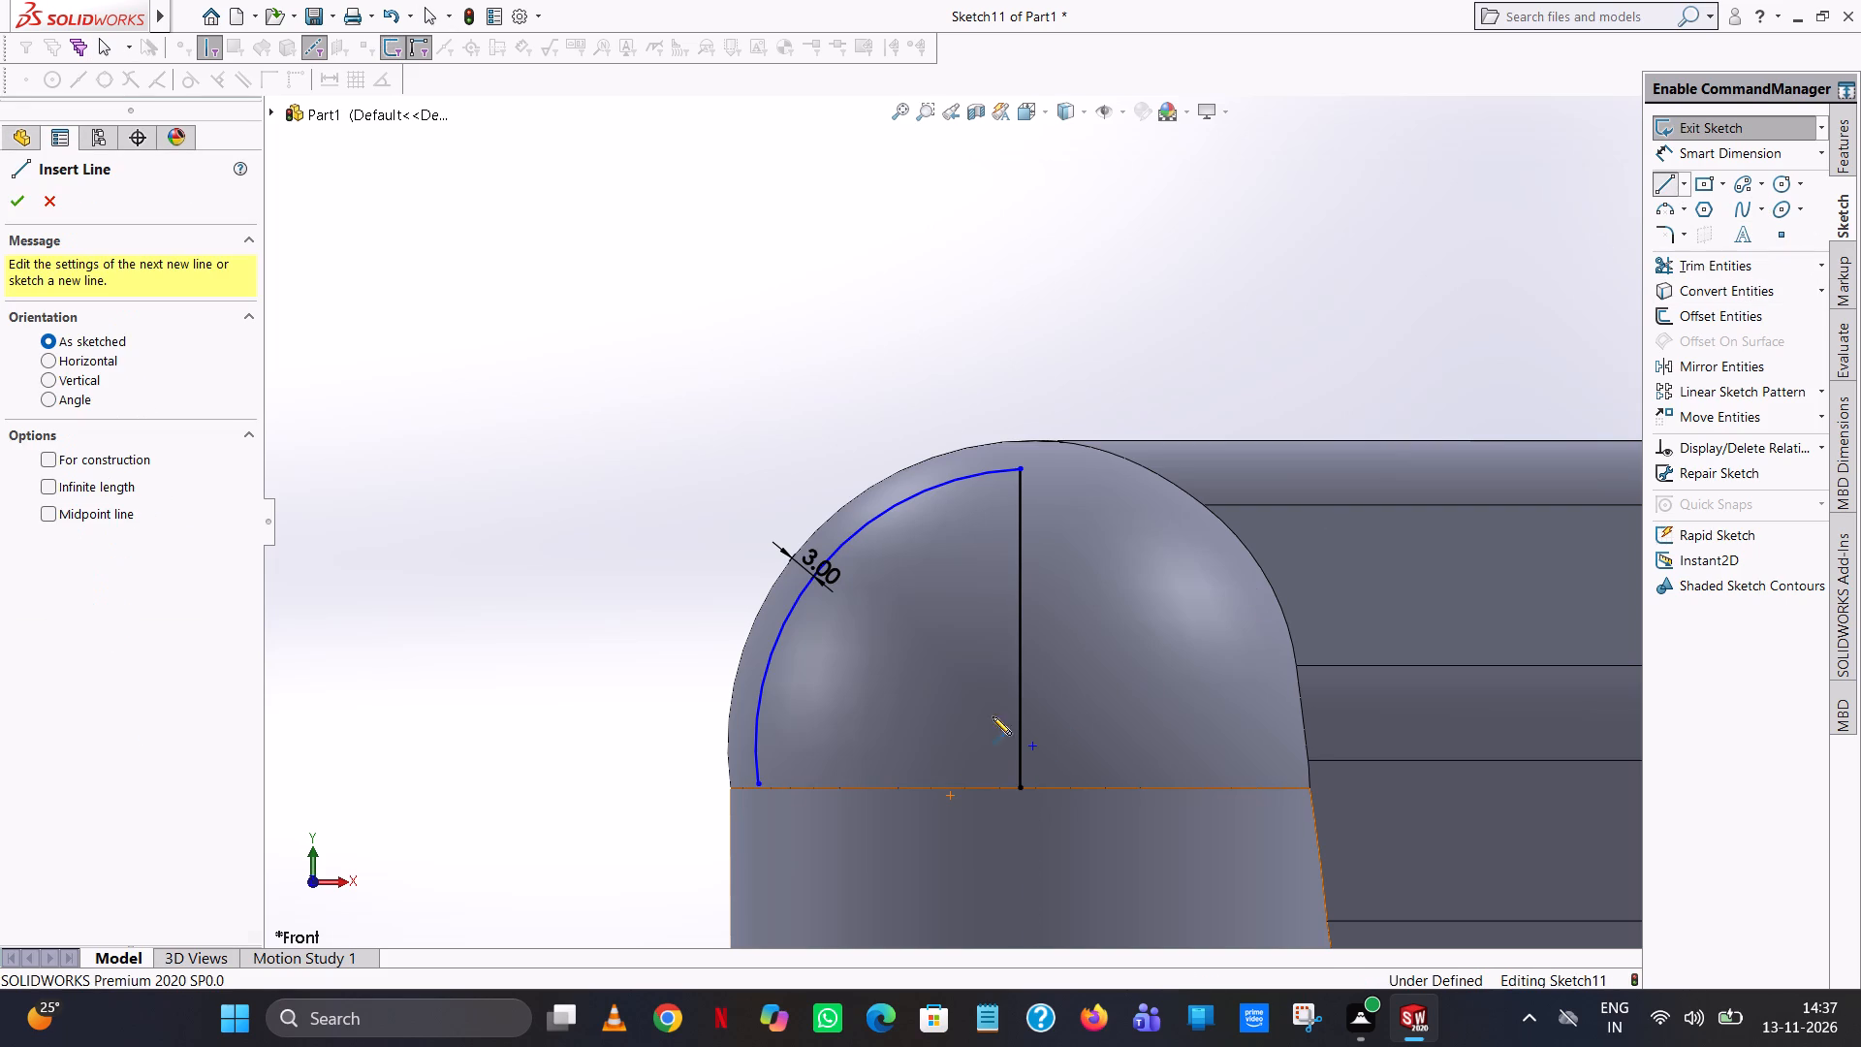
scroll(844, 798, "down", 5)
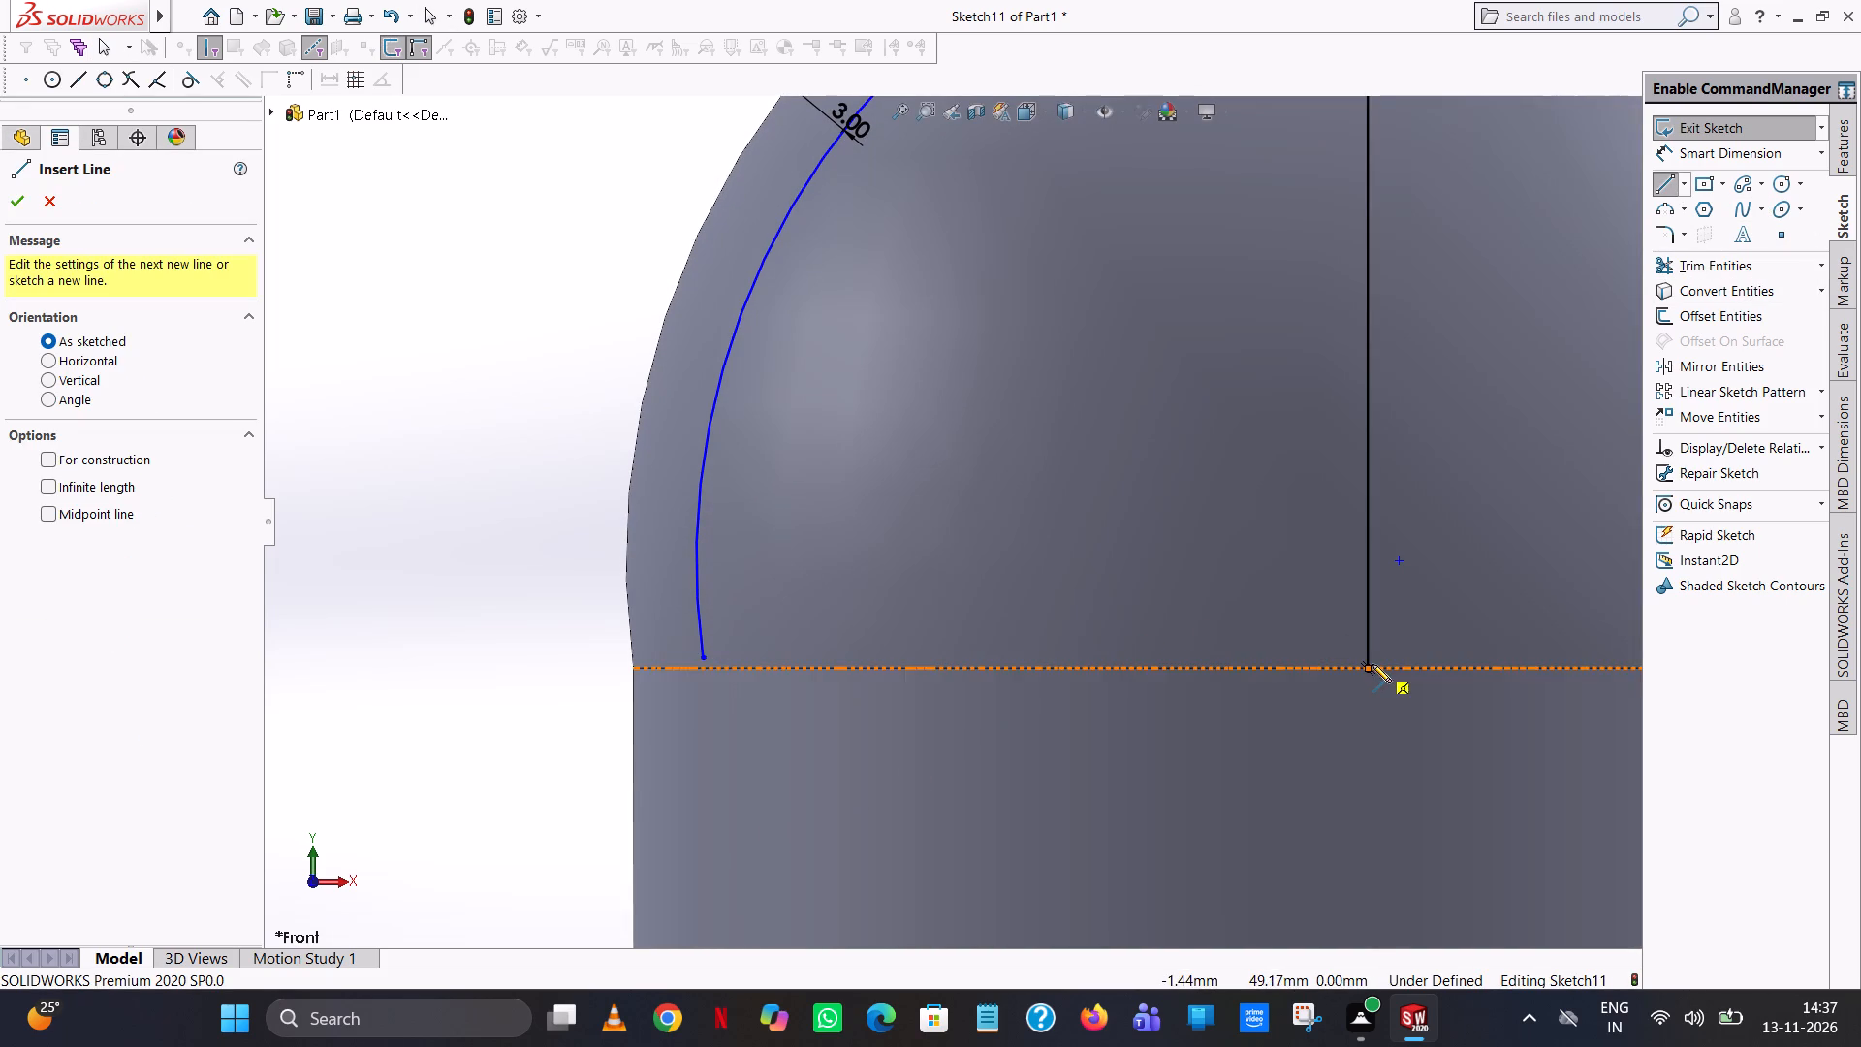
left_click(1368, 670)
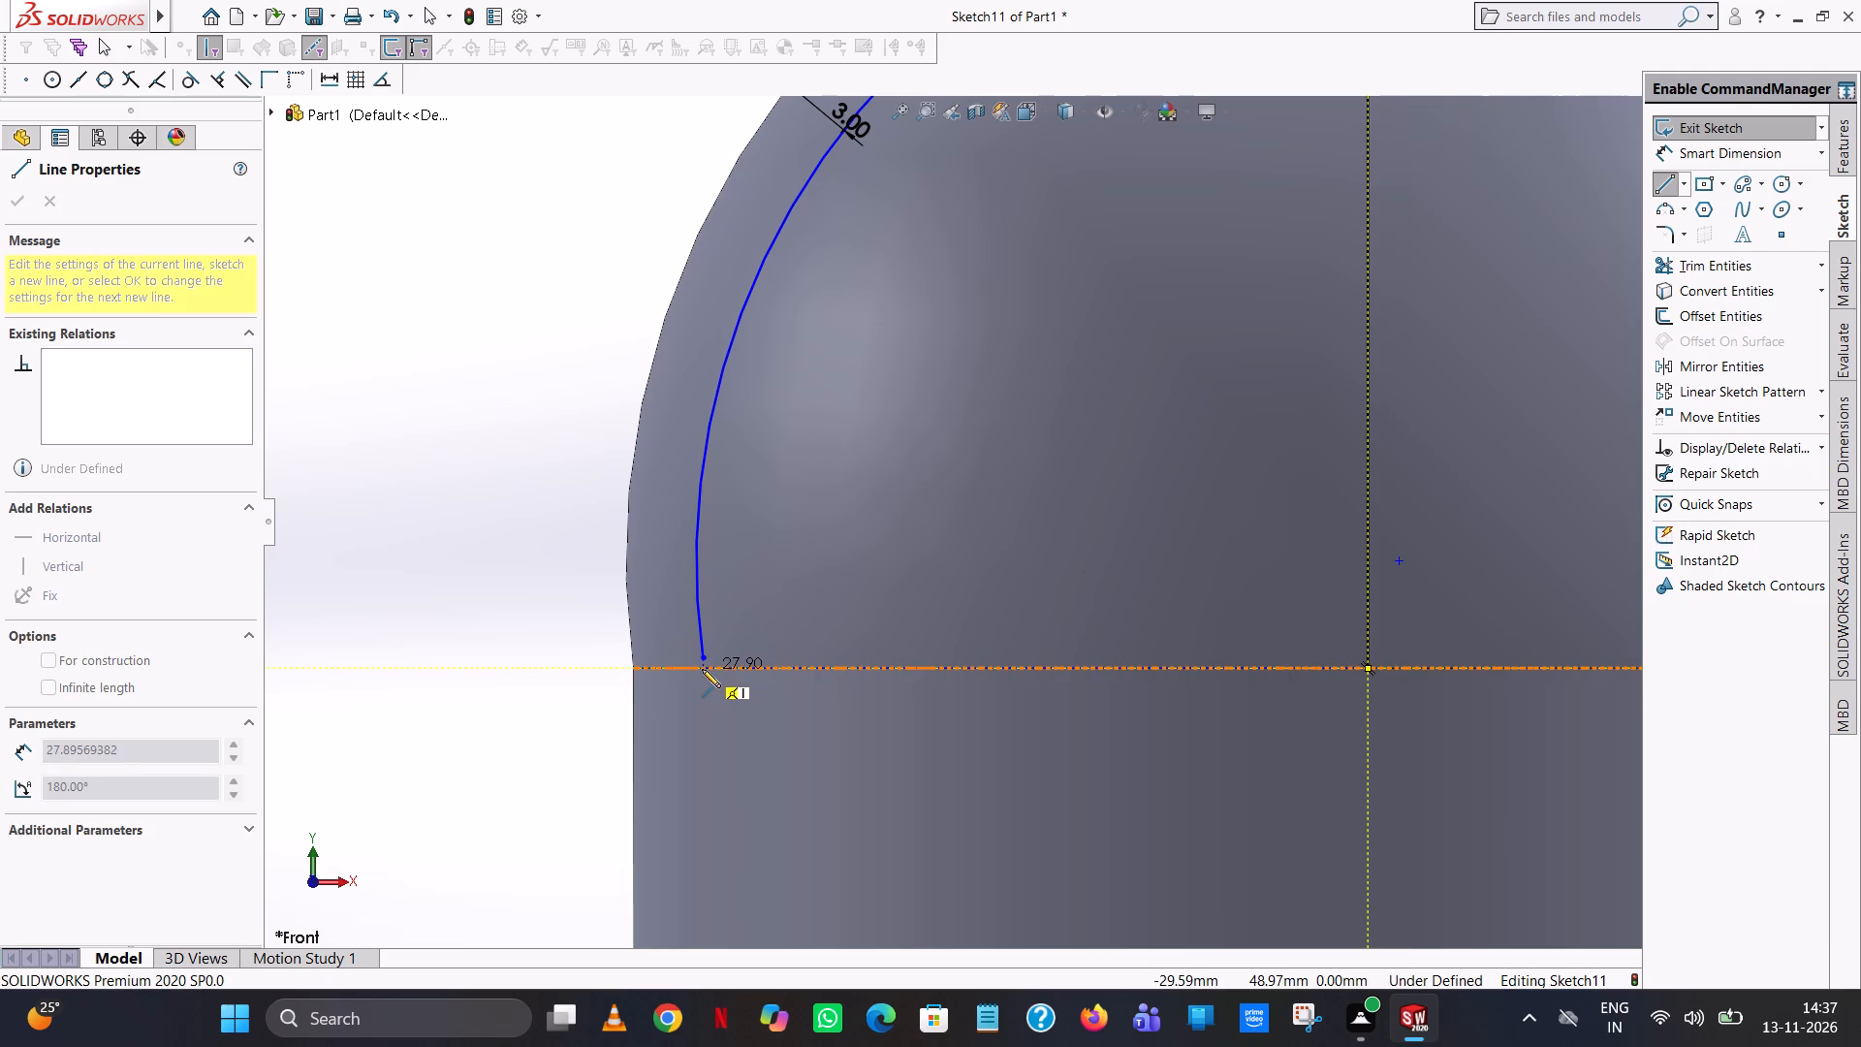
left_click(702, 669)
right_click(702, 669)
left_click(743, 682)
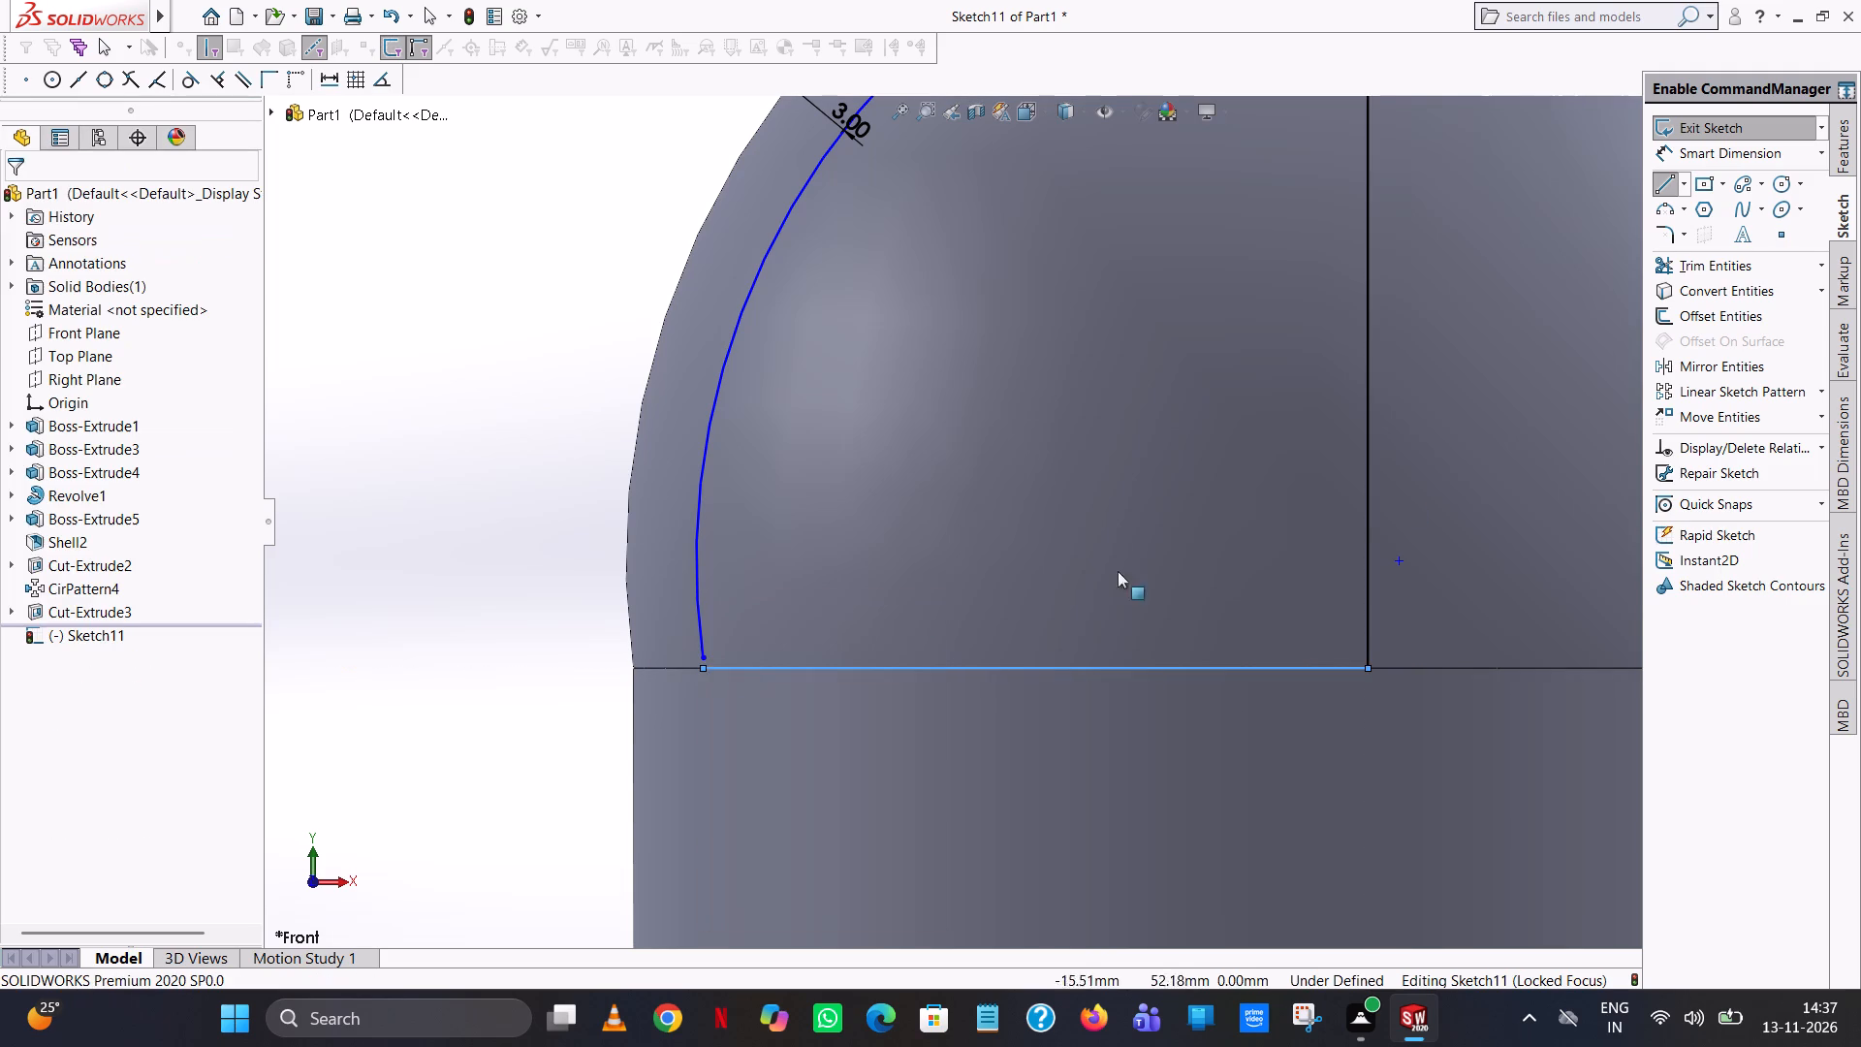
Extend the lower end of the offset arc to meet the new horizontal base line.
left_click(1822, 268)
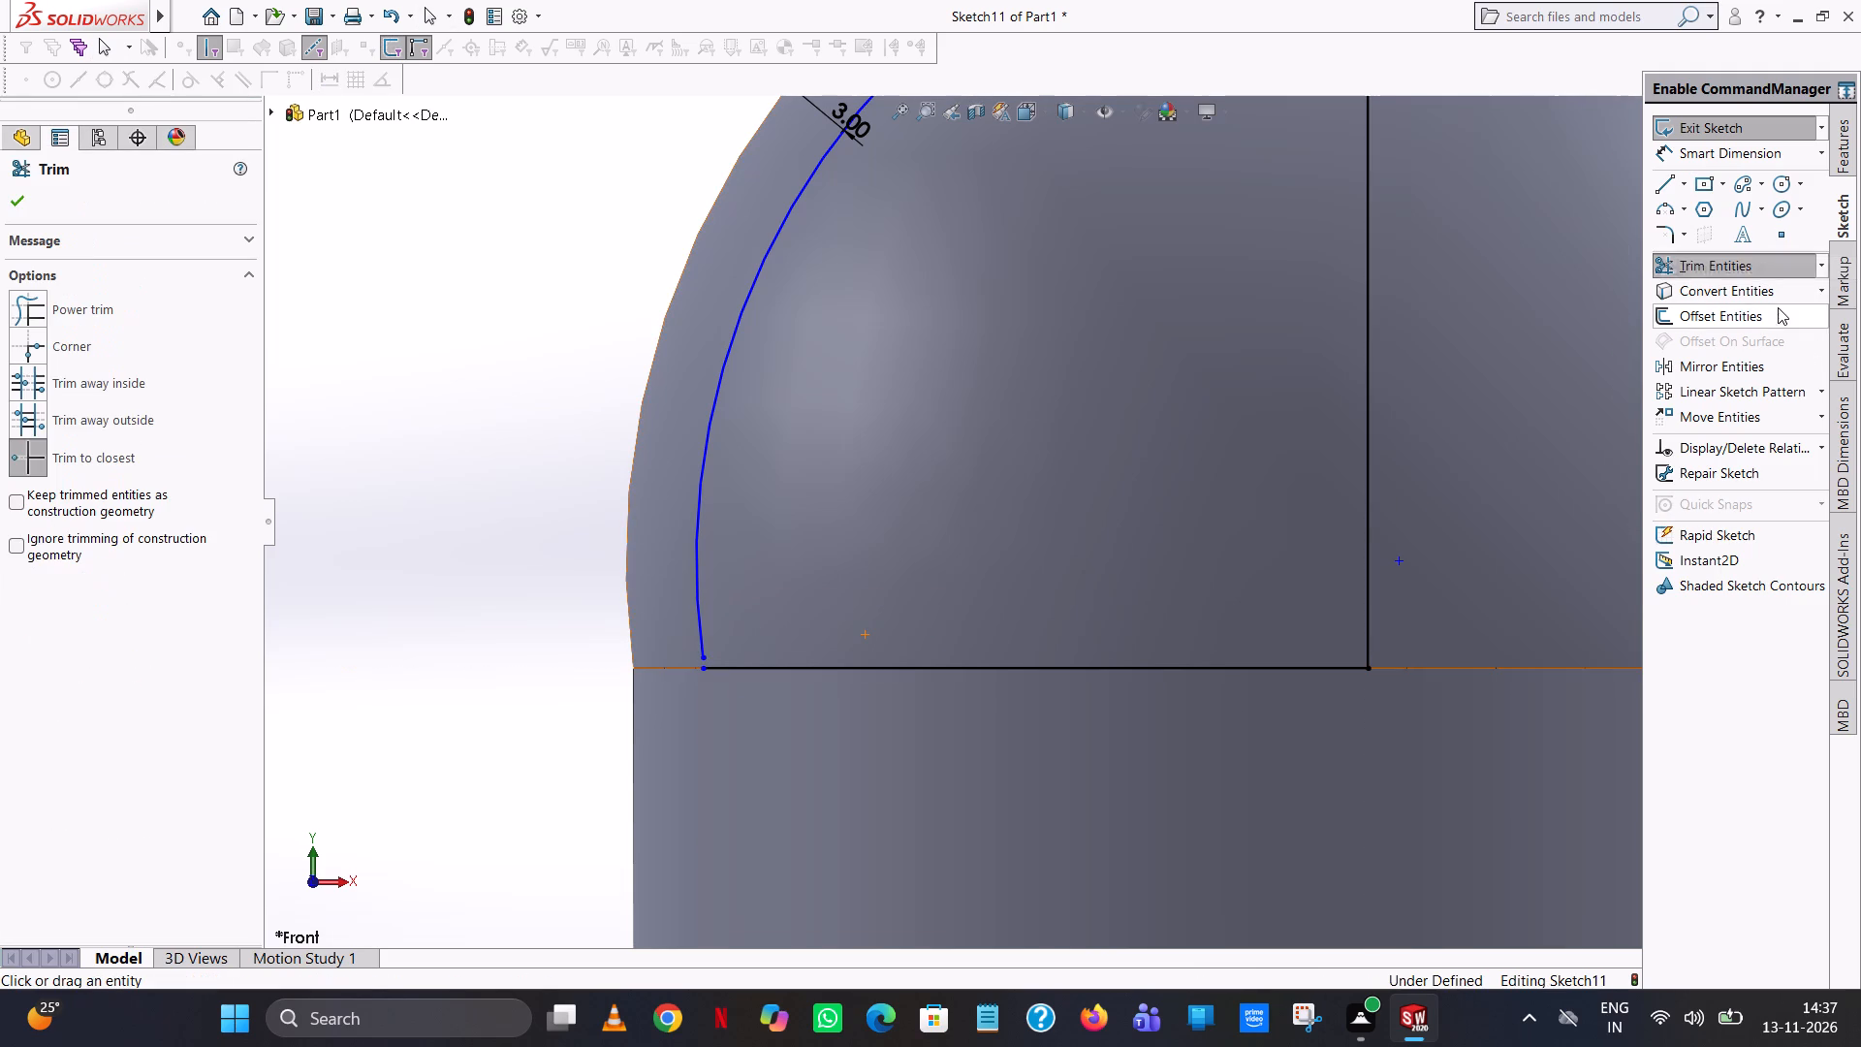
left_click(1823, 267)
left_click(1769, 299)
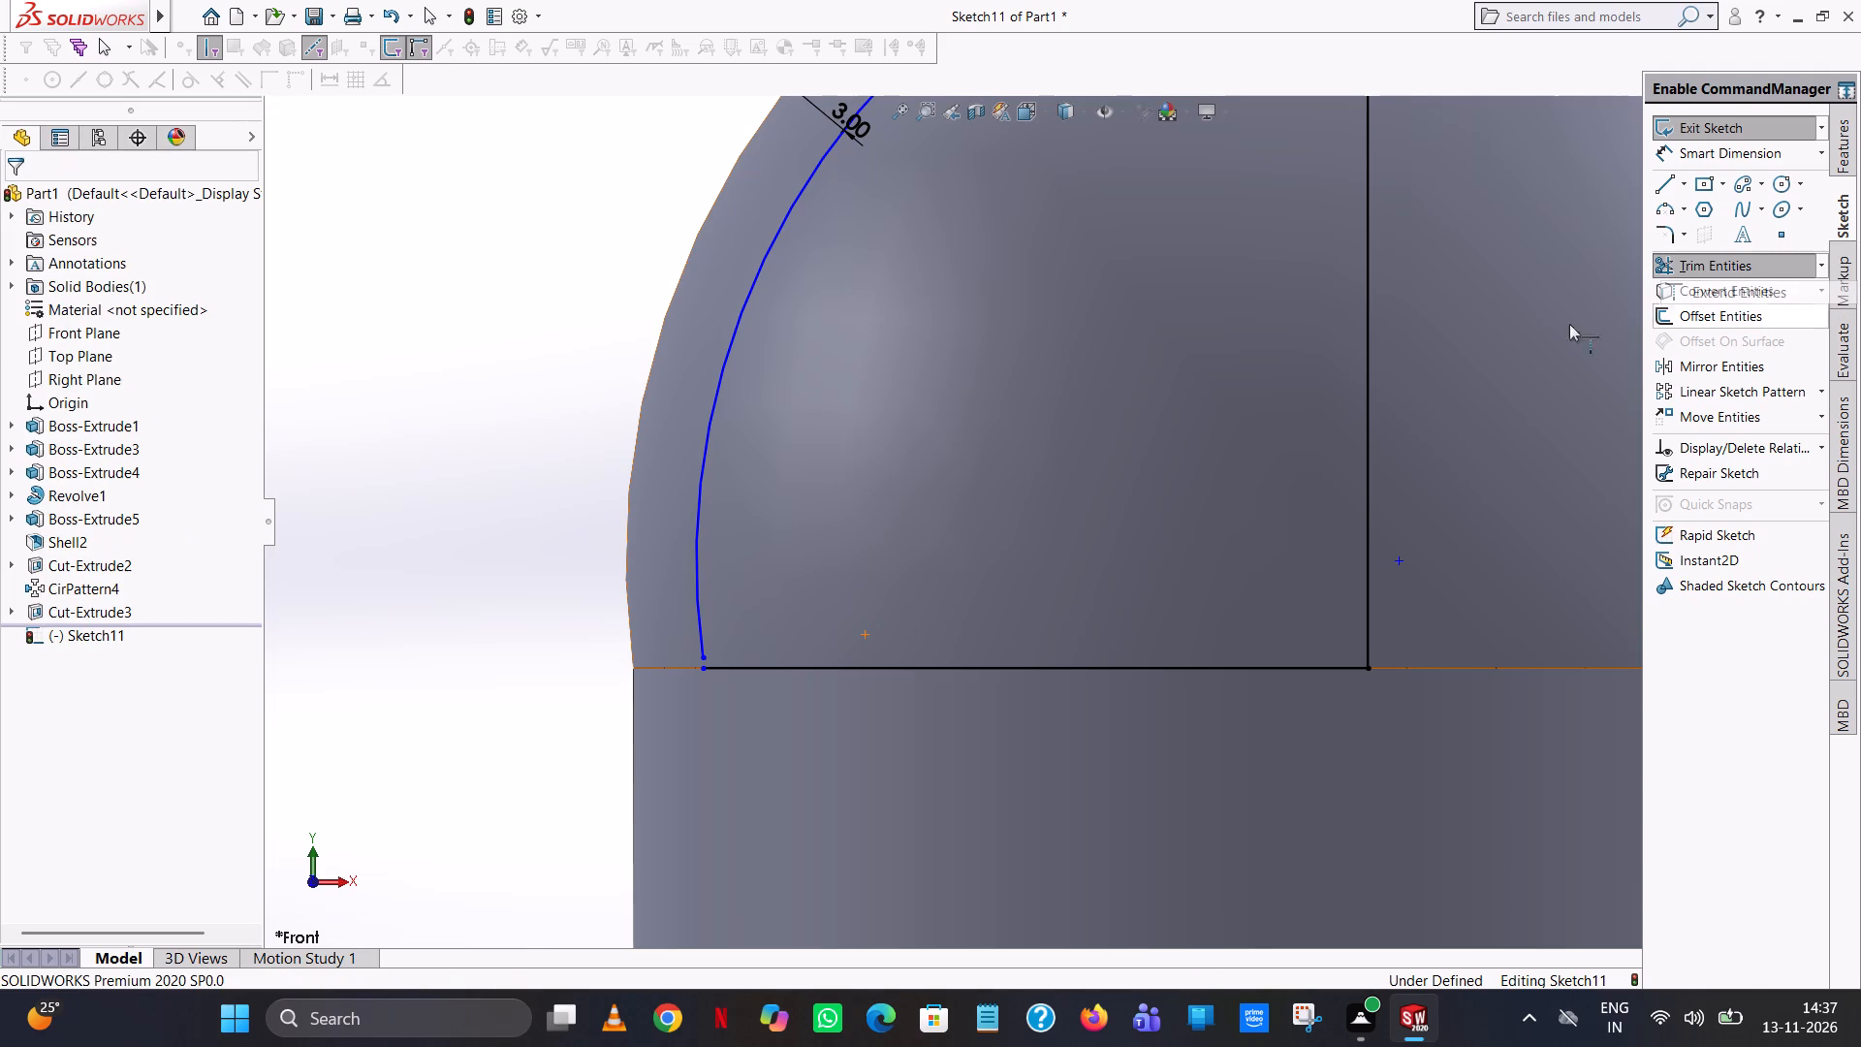
left_click(704, 442)
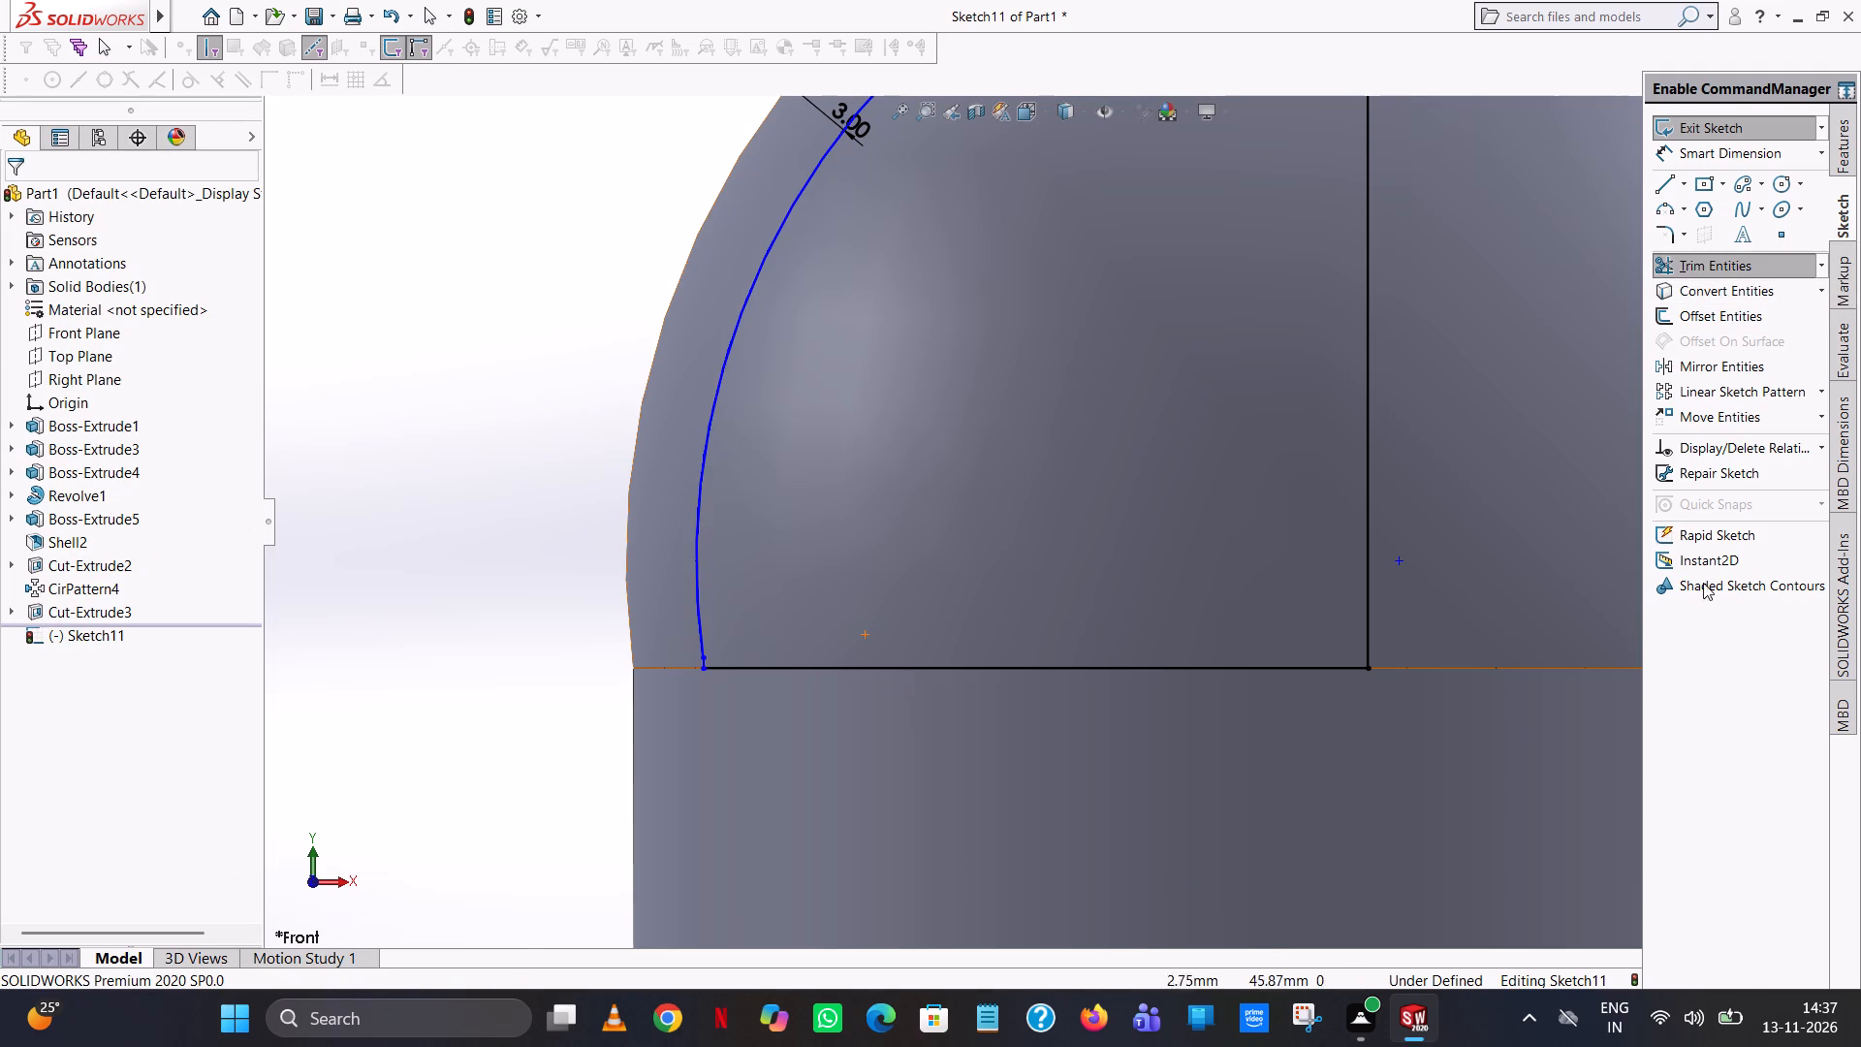
Try a 360° revolved cut of the dome profile about the vertical line with a 10 mm one-direction thin feature.
scroll(664, 282, "up", 5)
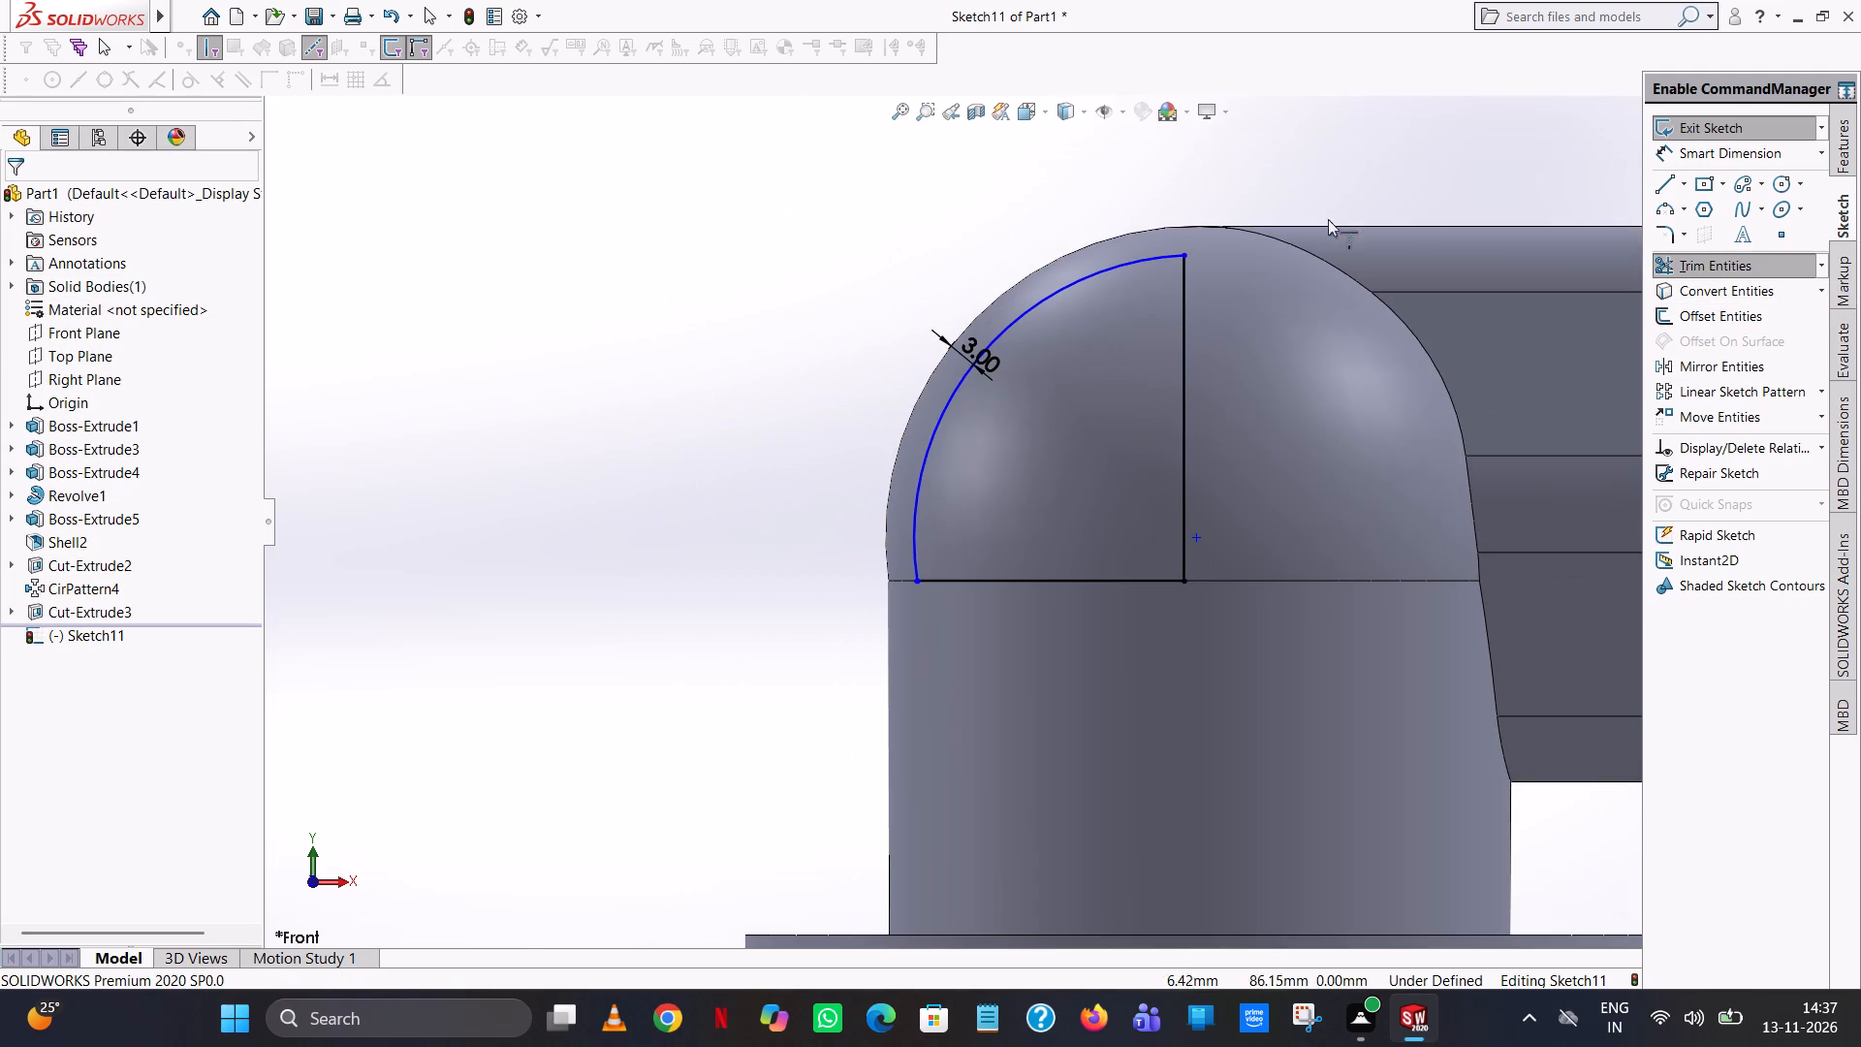
left_click(1844, 151)
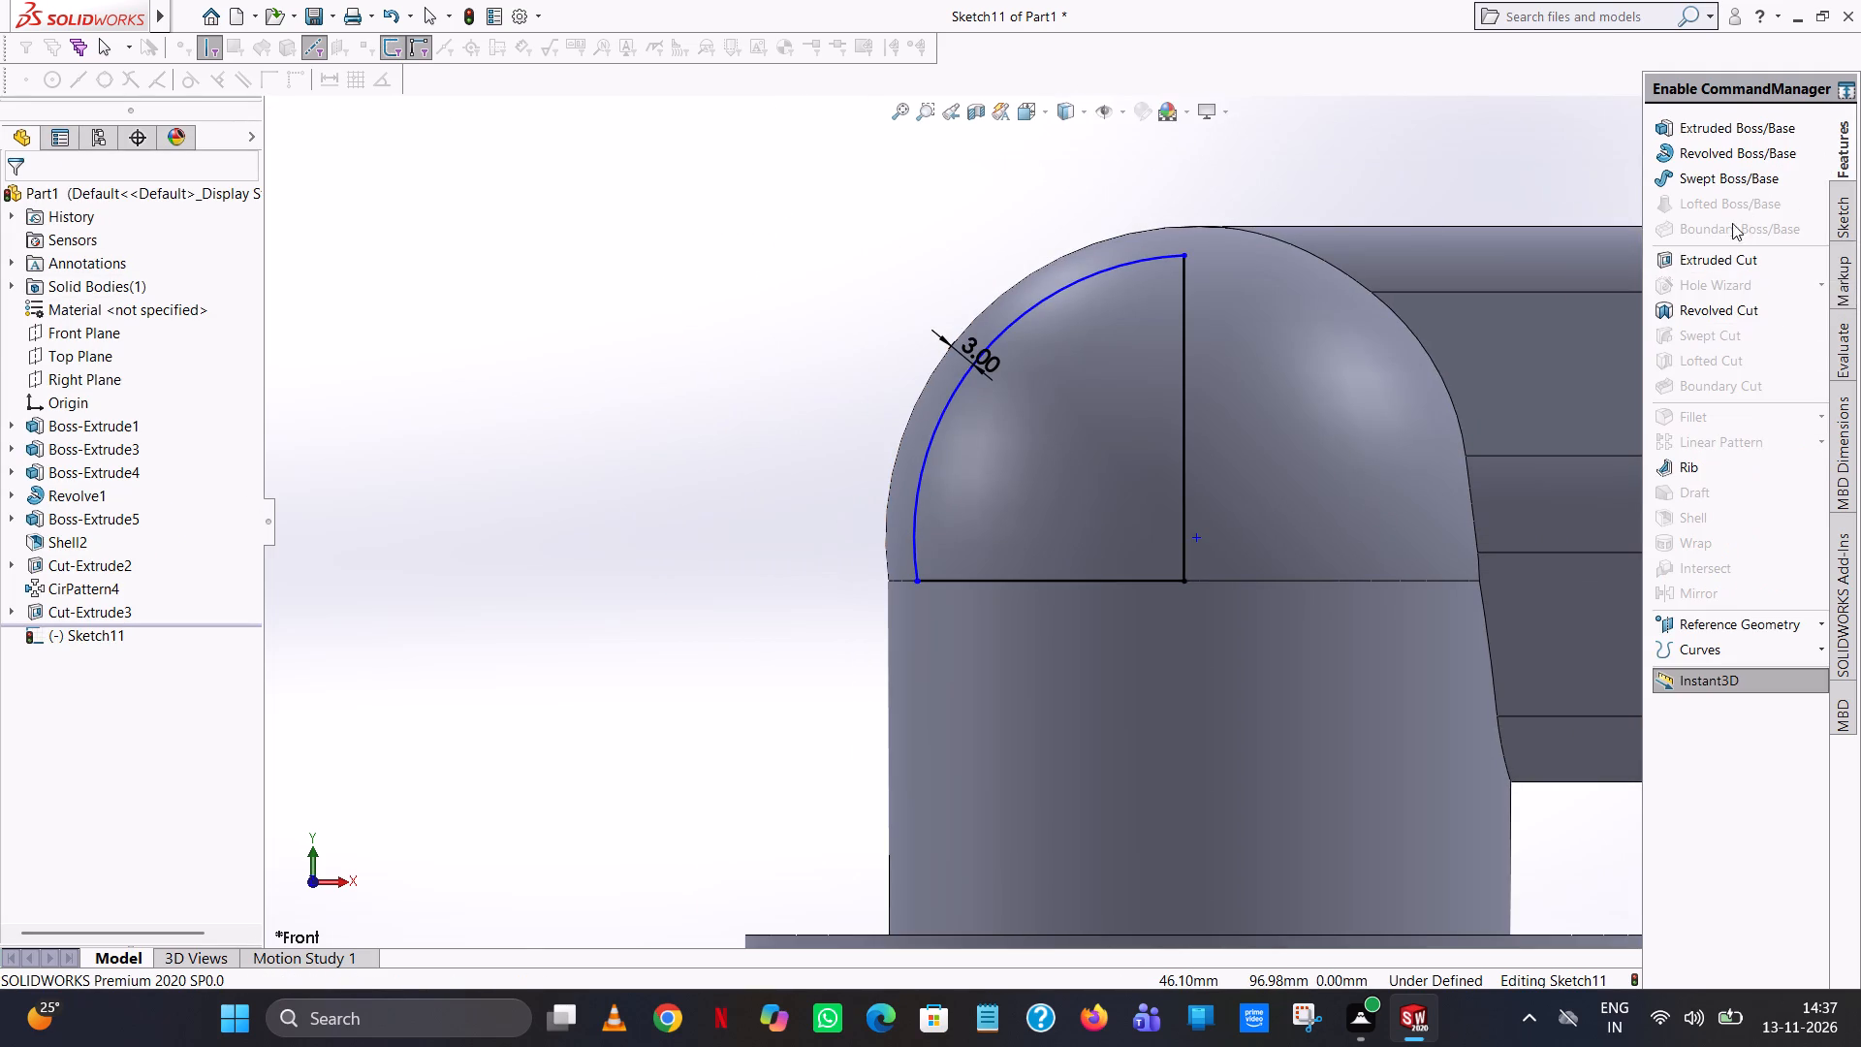
left_click(1711, 307)
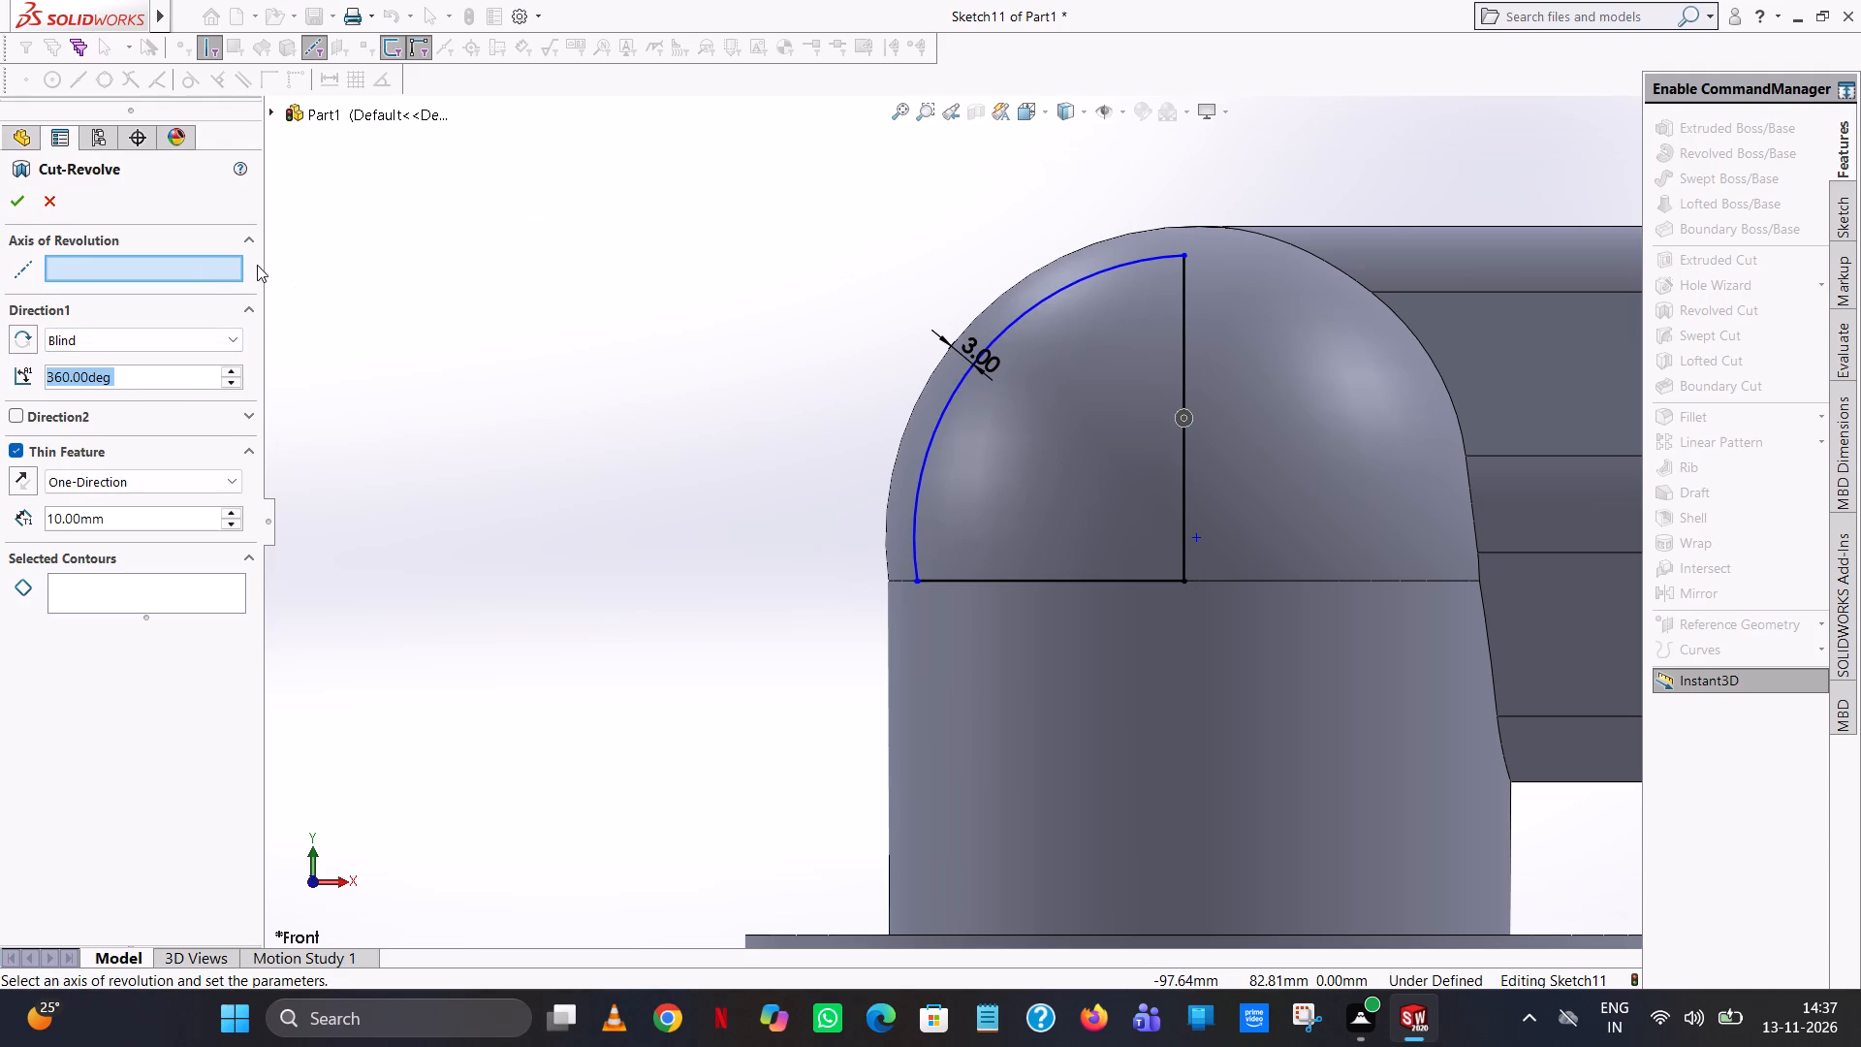
left_click(124, 249)
left_click(124, 262)
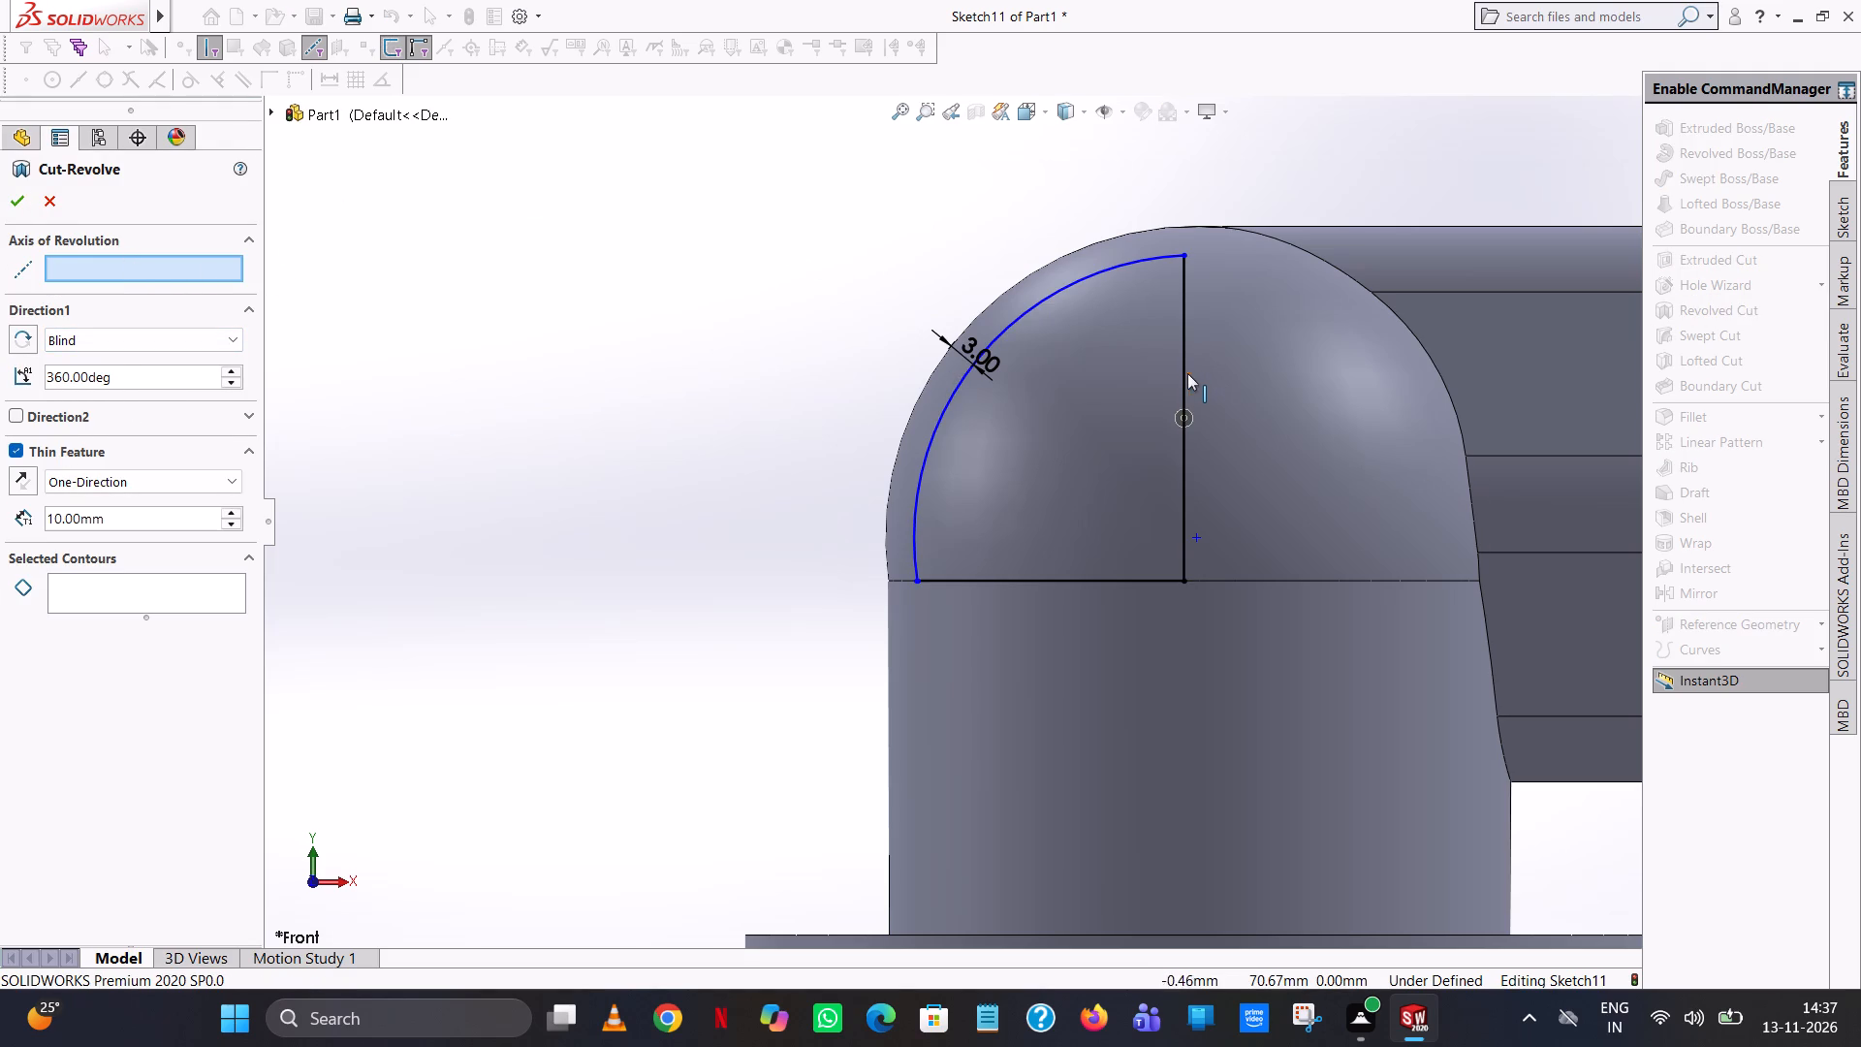
left_click(1183, 373)
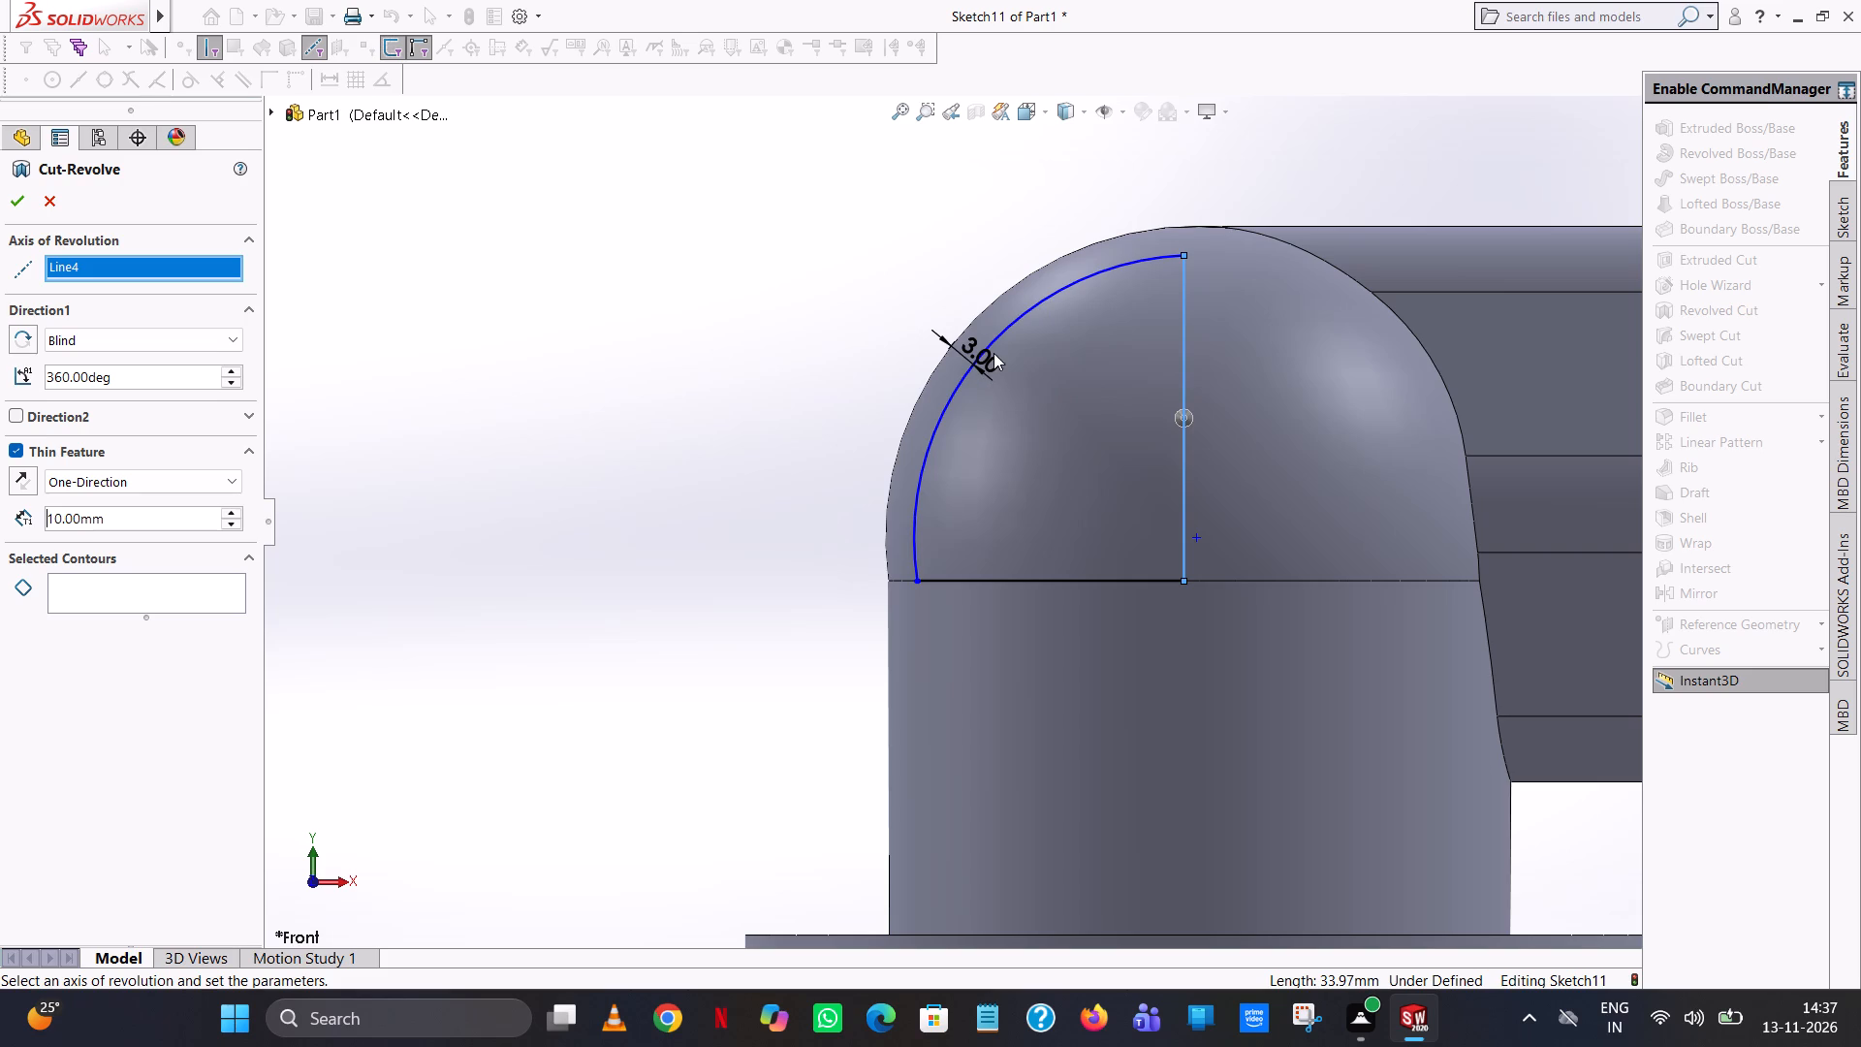
middle_click_drag(805, 443, 675, 386)
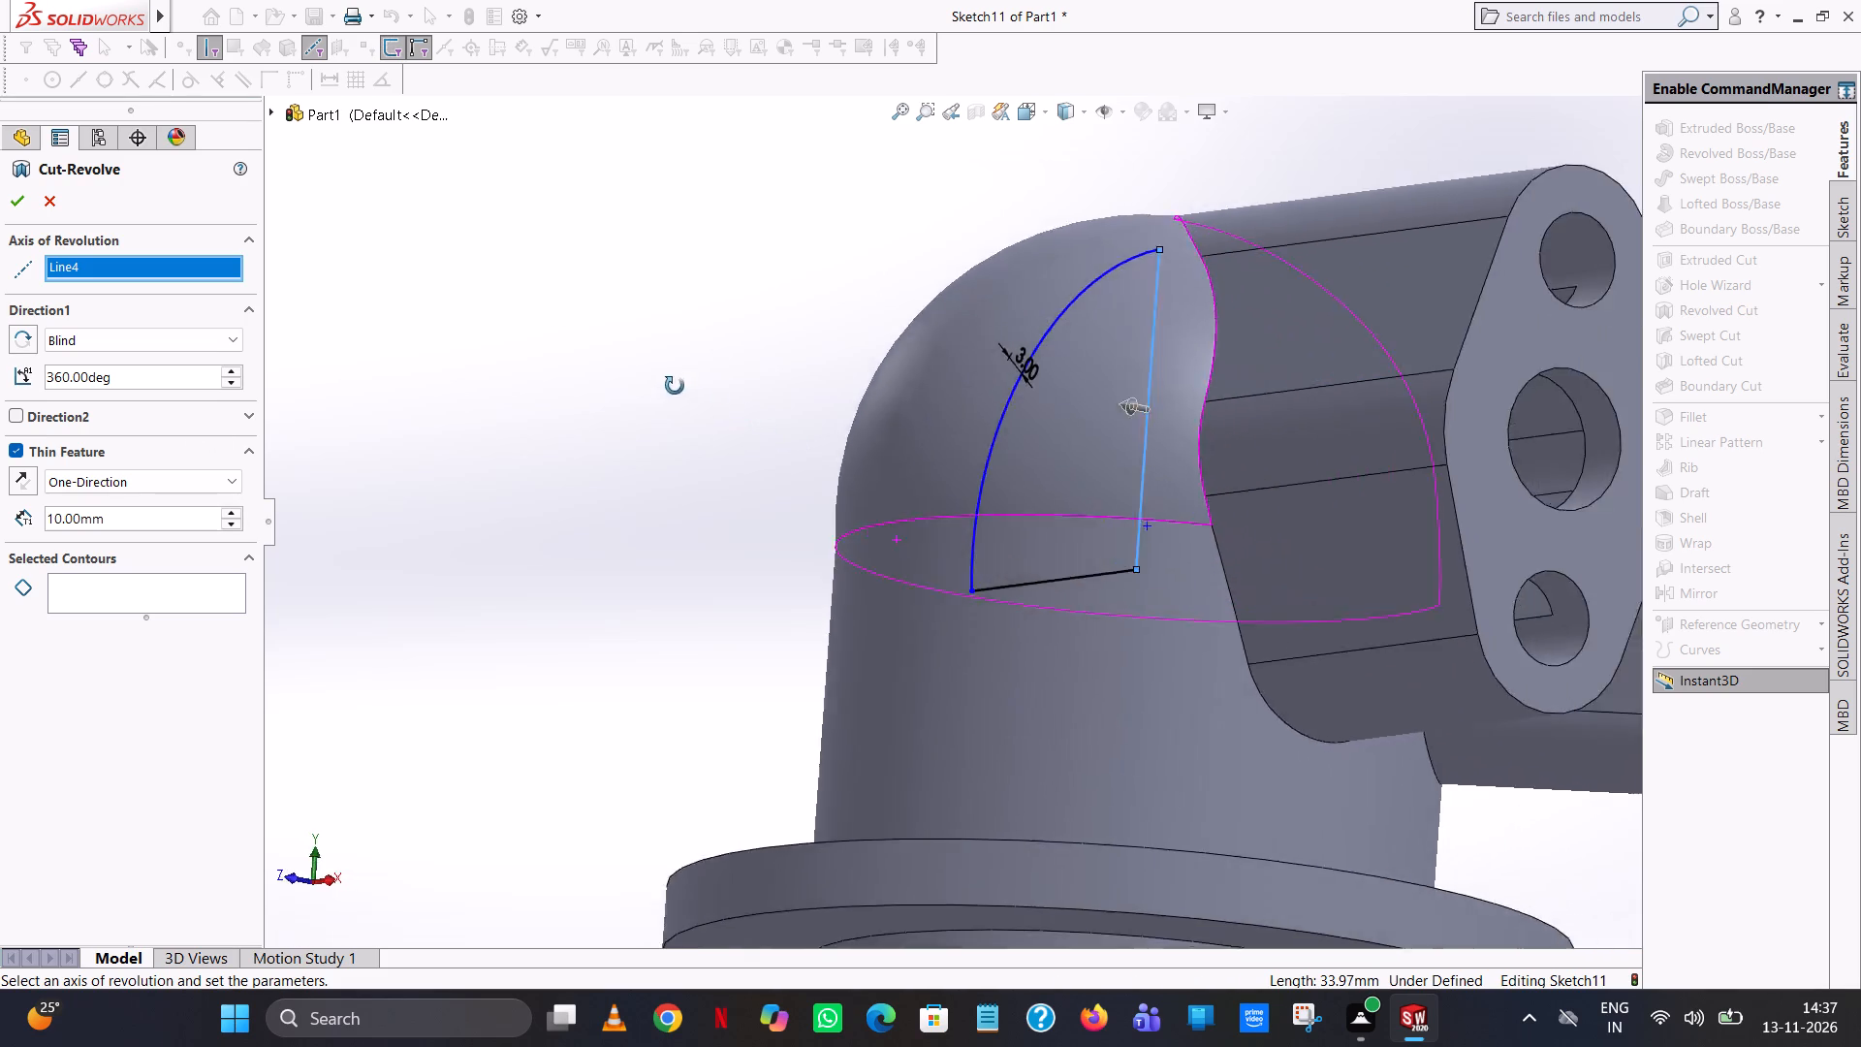
middle_click_drag(675, 386, 692, 46)
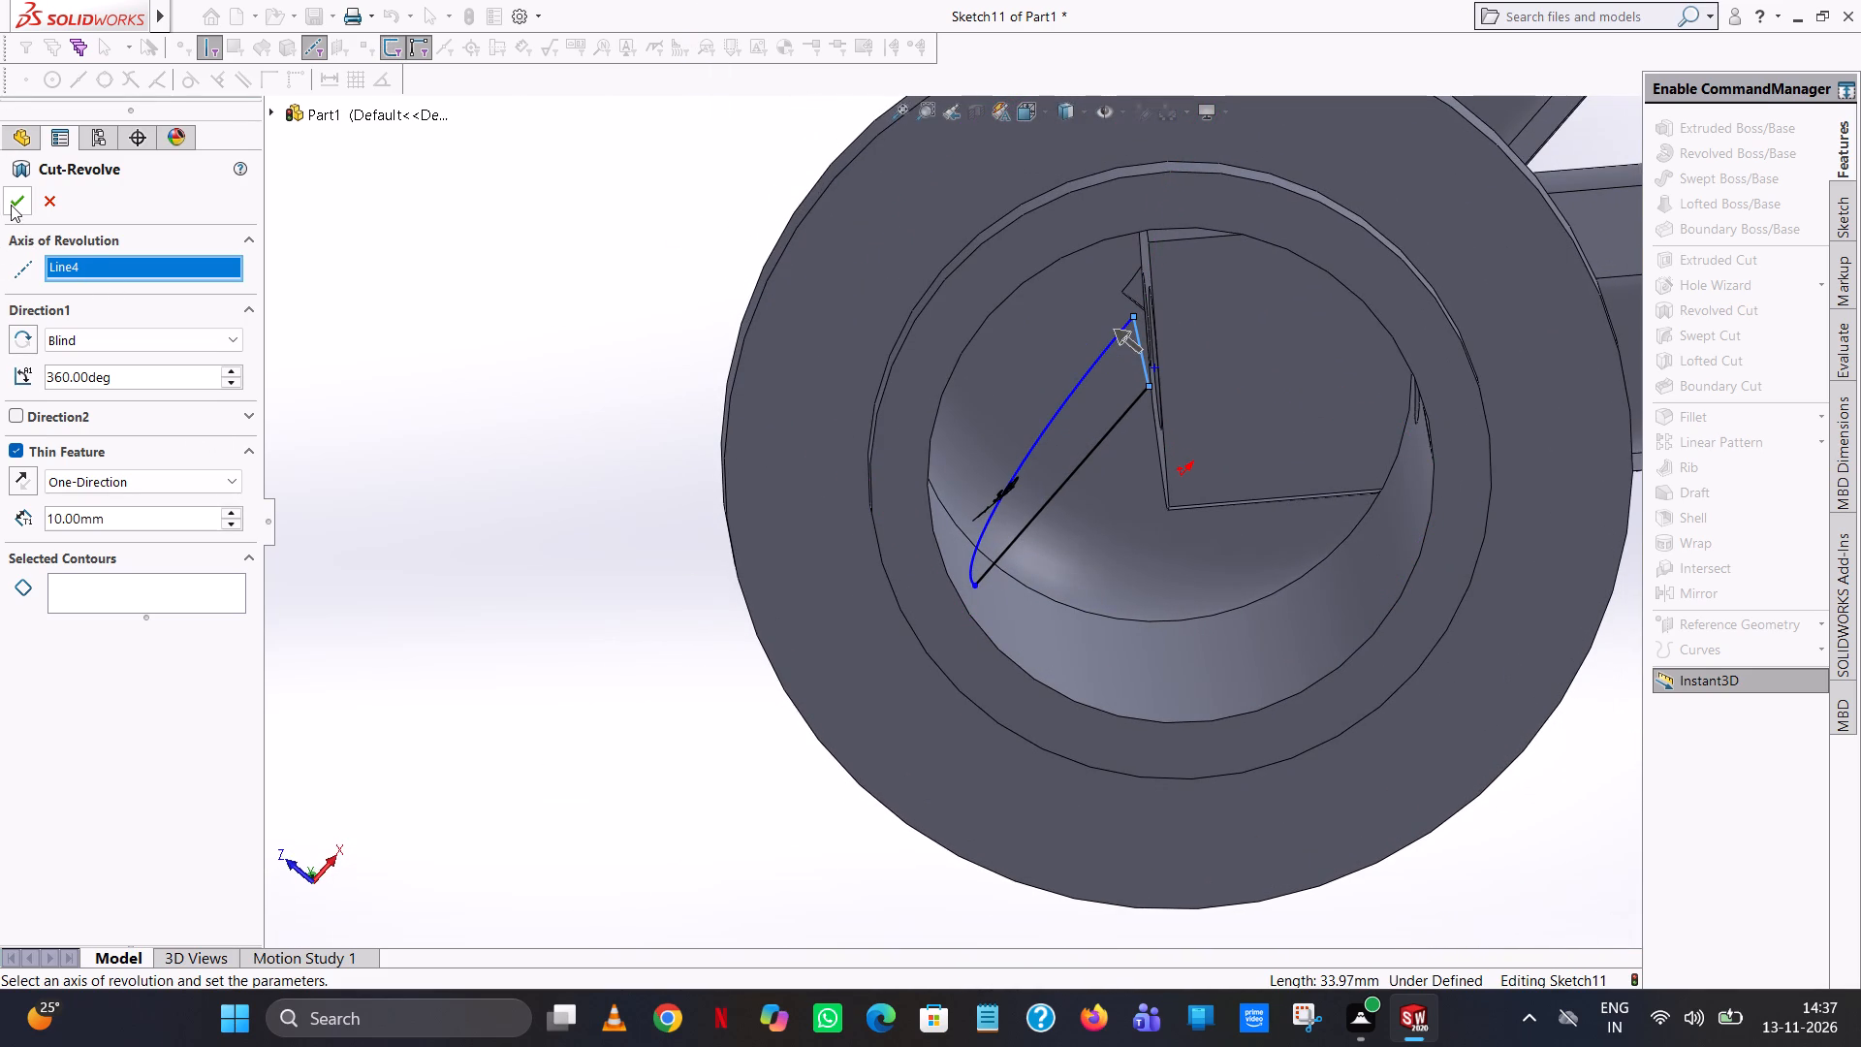
left_click(11, 203)
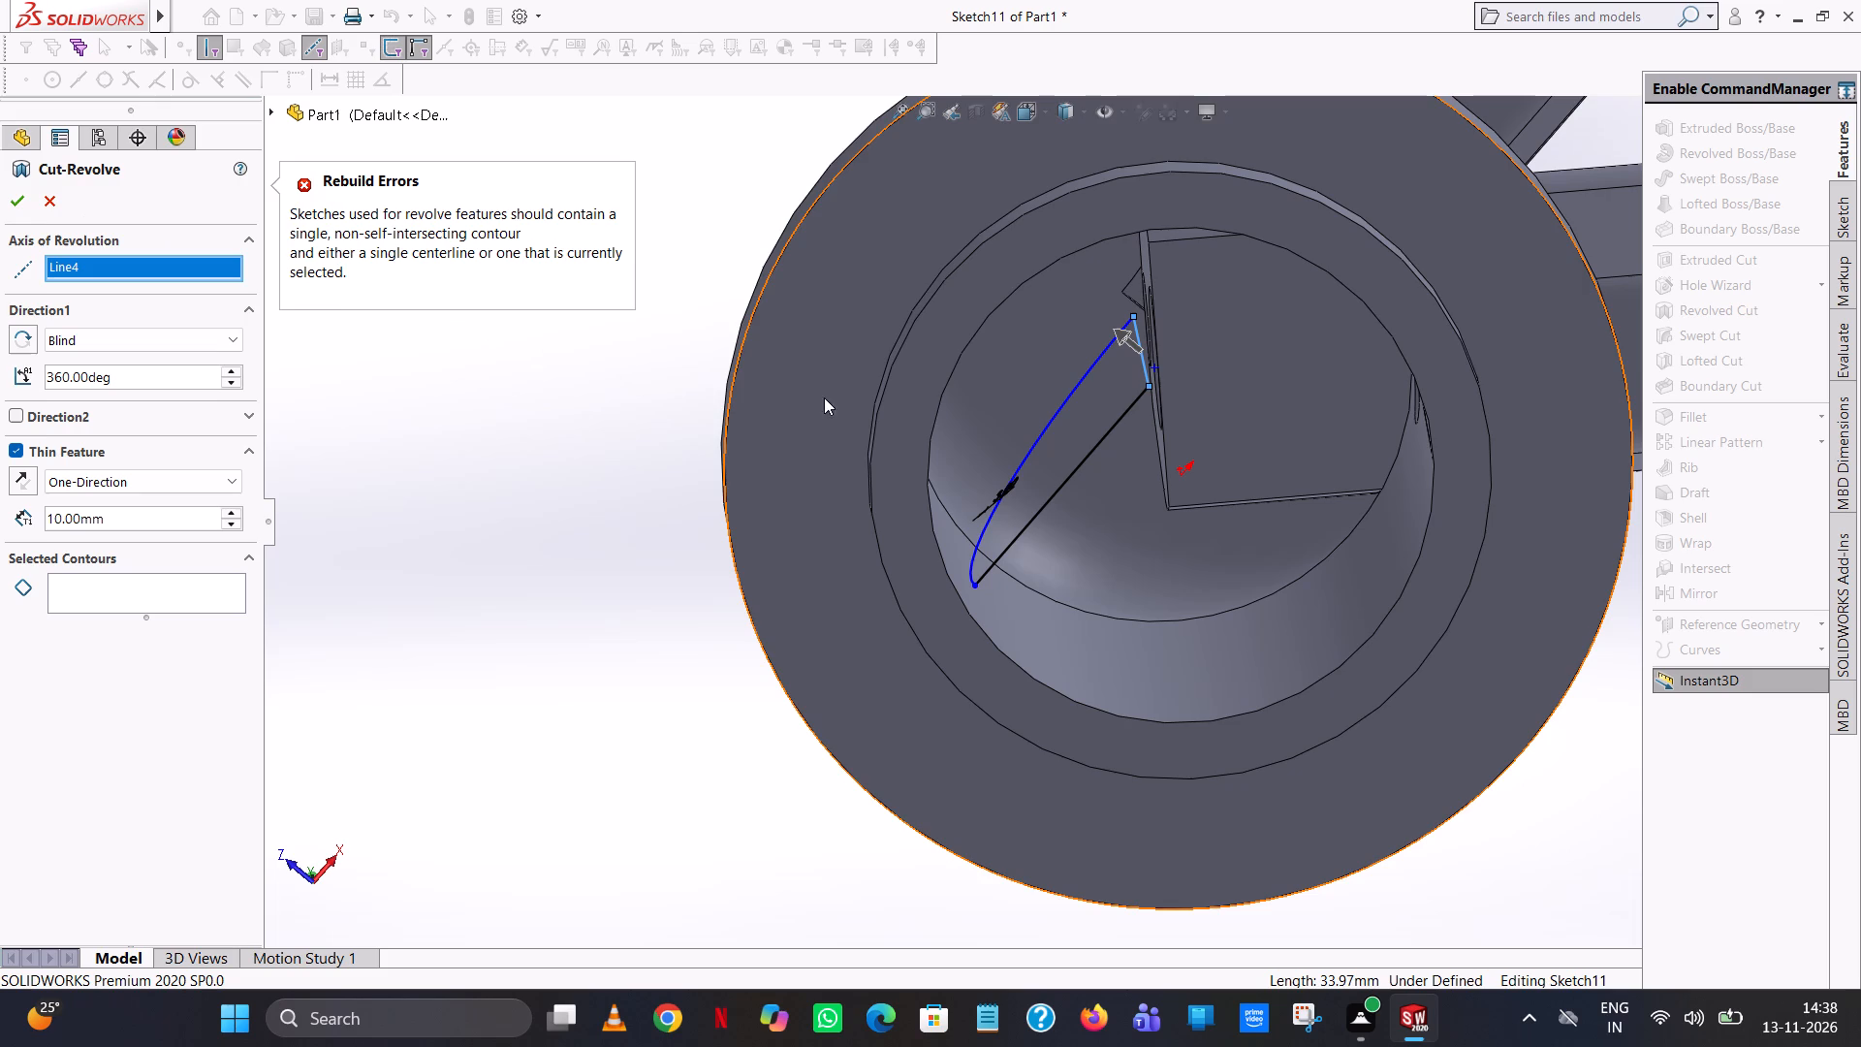
Turn off the thin feature option for the revolved cut.
left_click(1064, 448)
scroll(1063, 455, "up", 1)
middle_click_drag(1064, 459, 1215, 691)
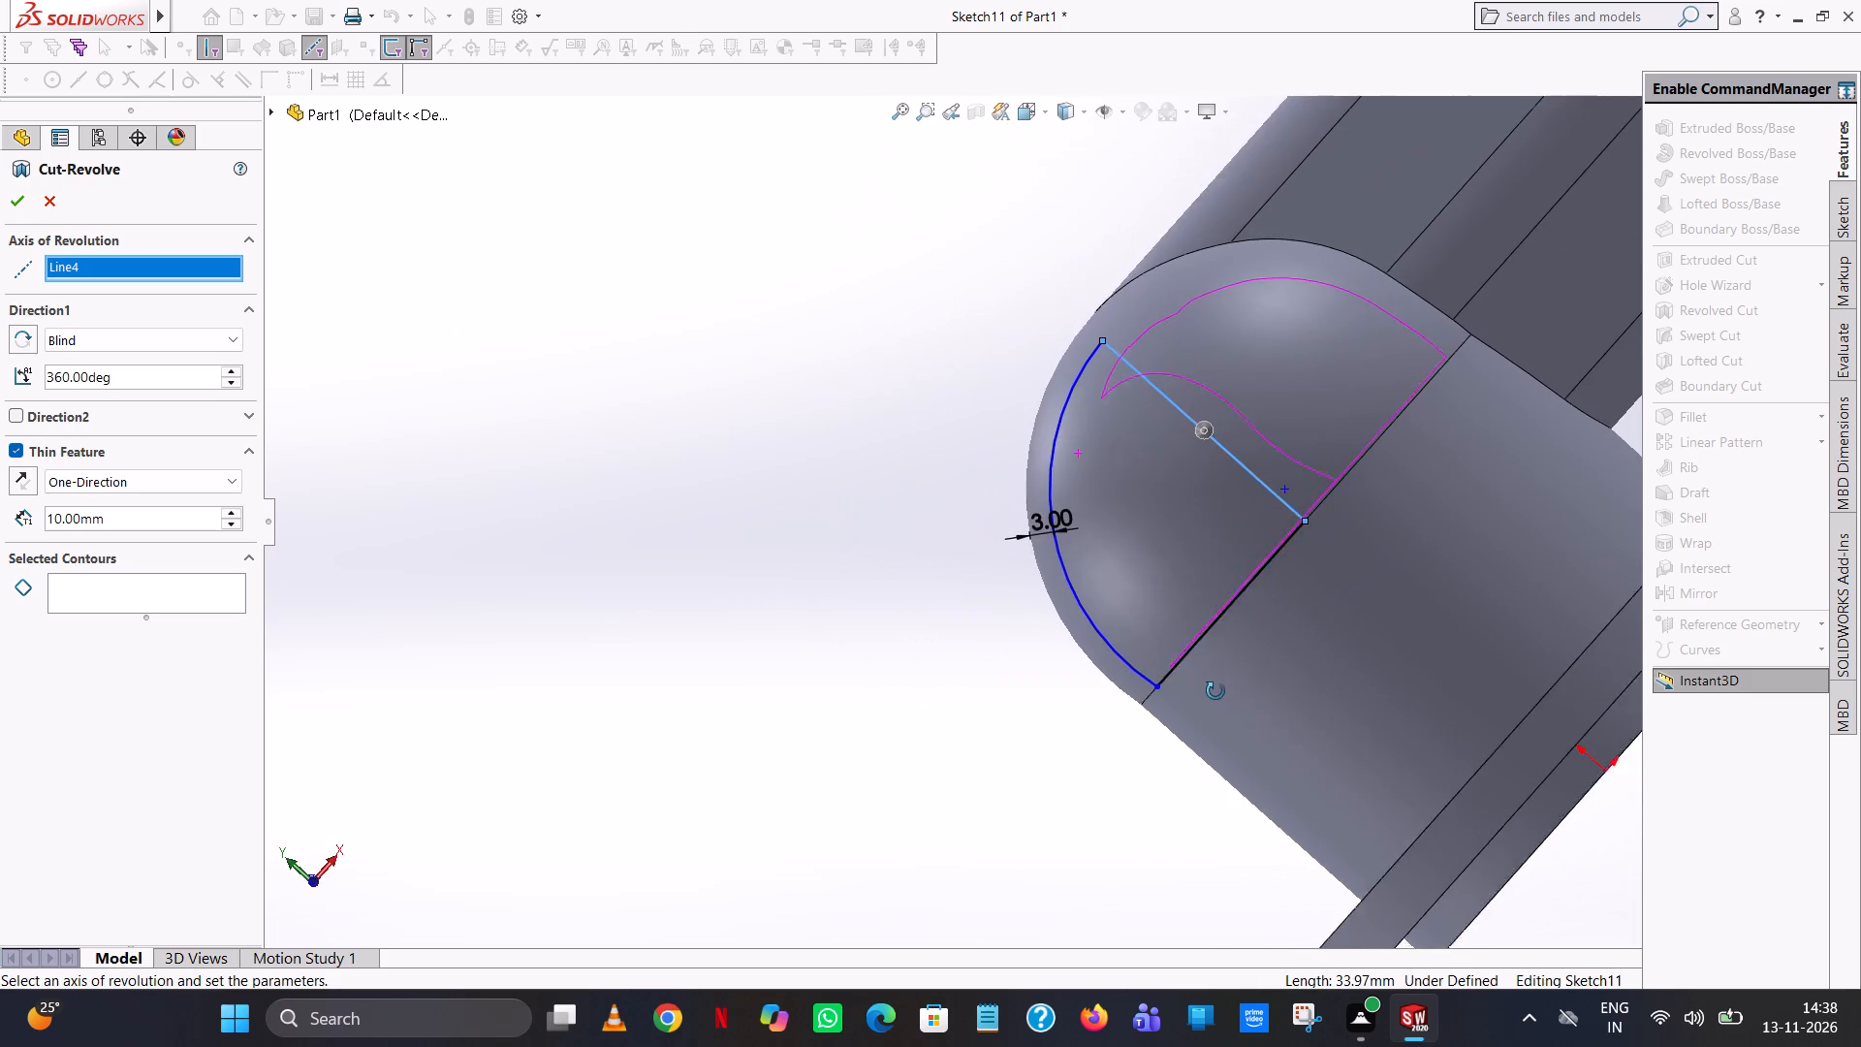
middle_click_drag(1215, 691, 1216, 692)
left_click(1167, 528)
scroll(119, 447, "down", 1)
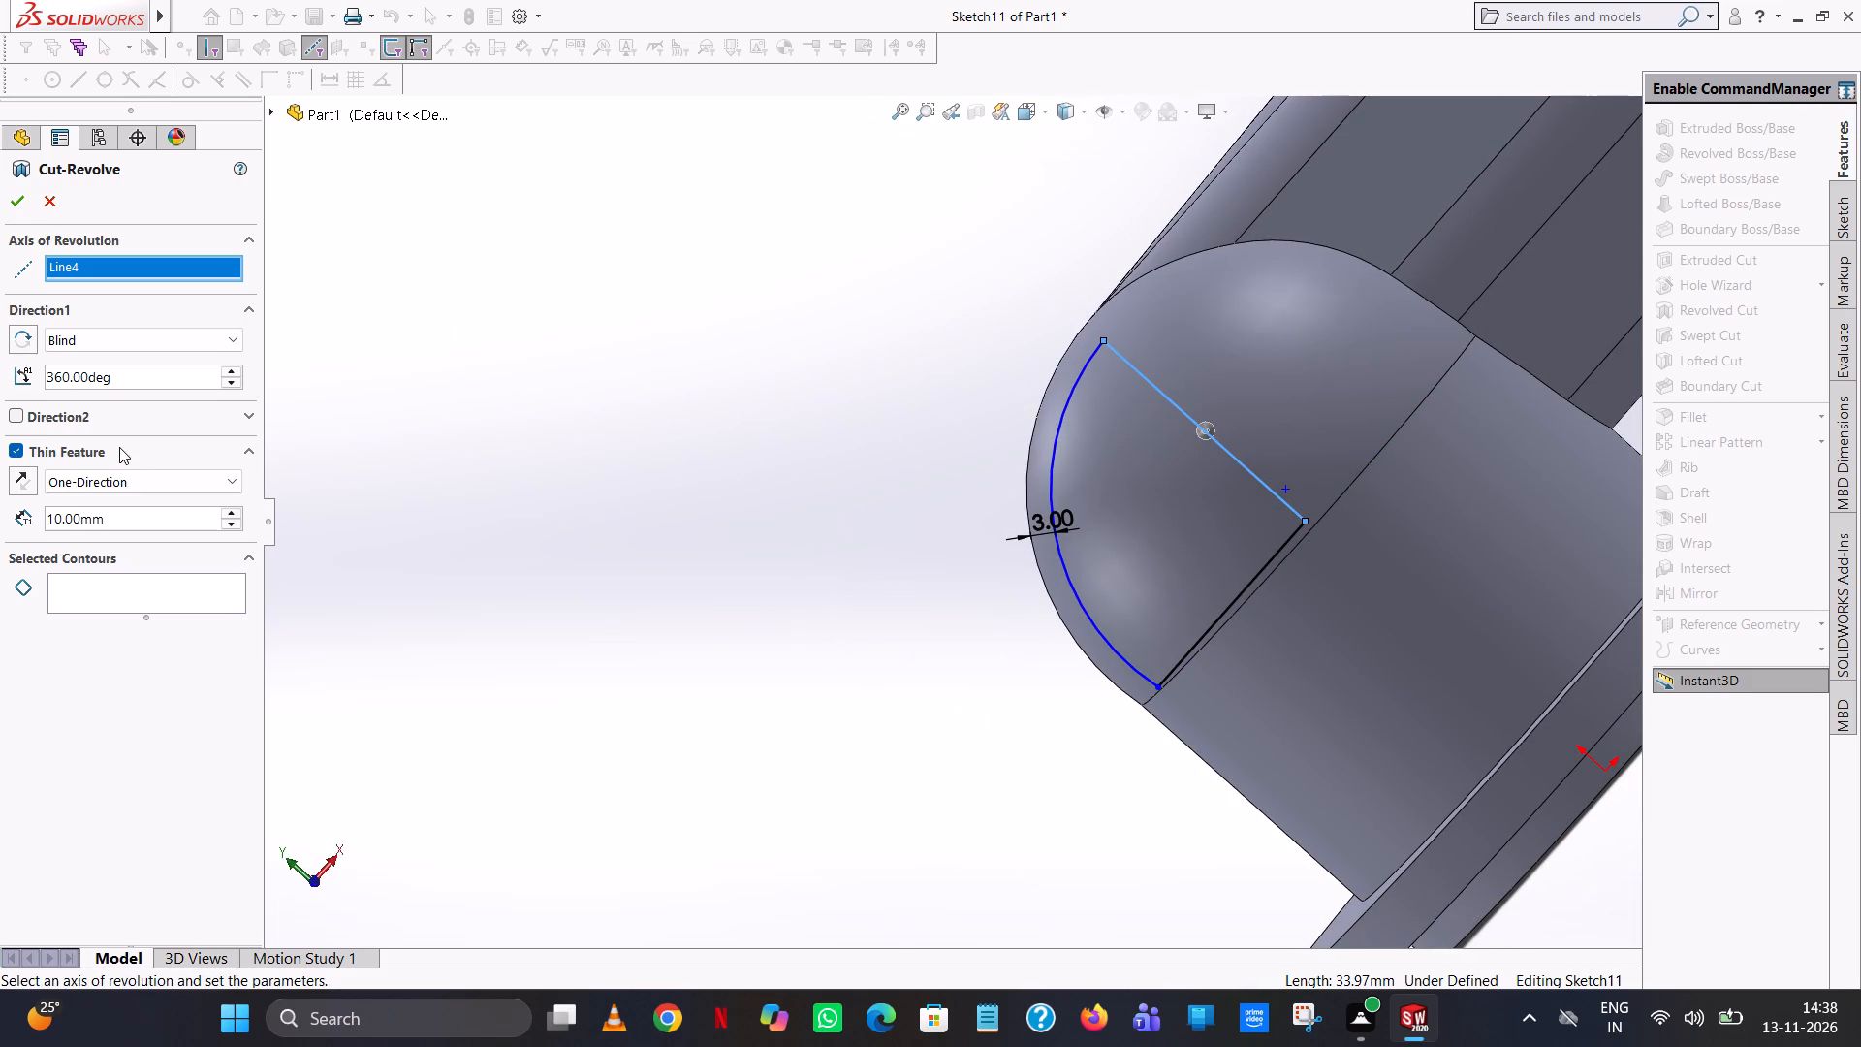
scroll(119, 447, "down", 3)
left_click(20, 453)
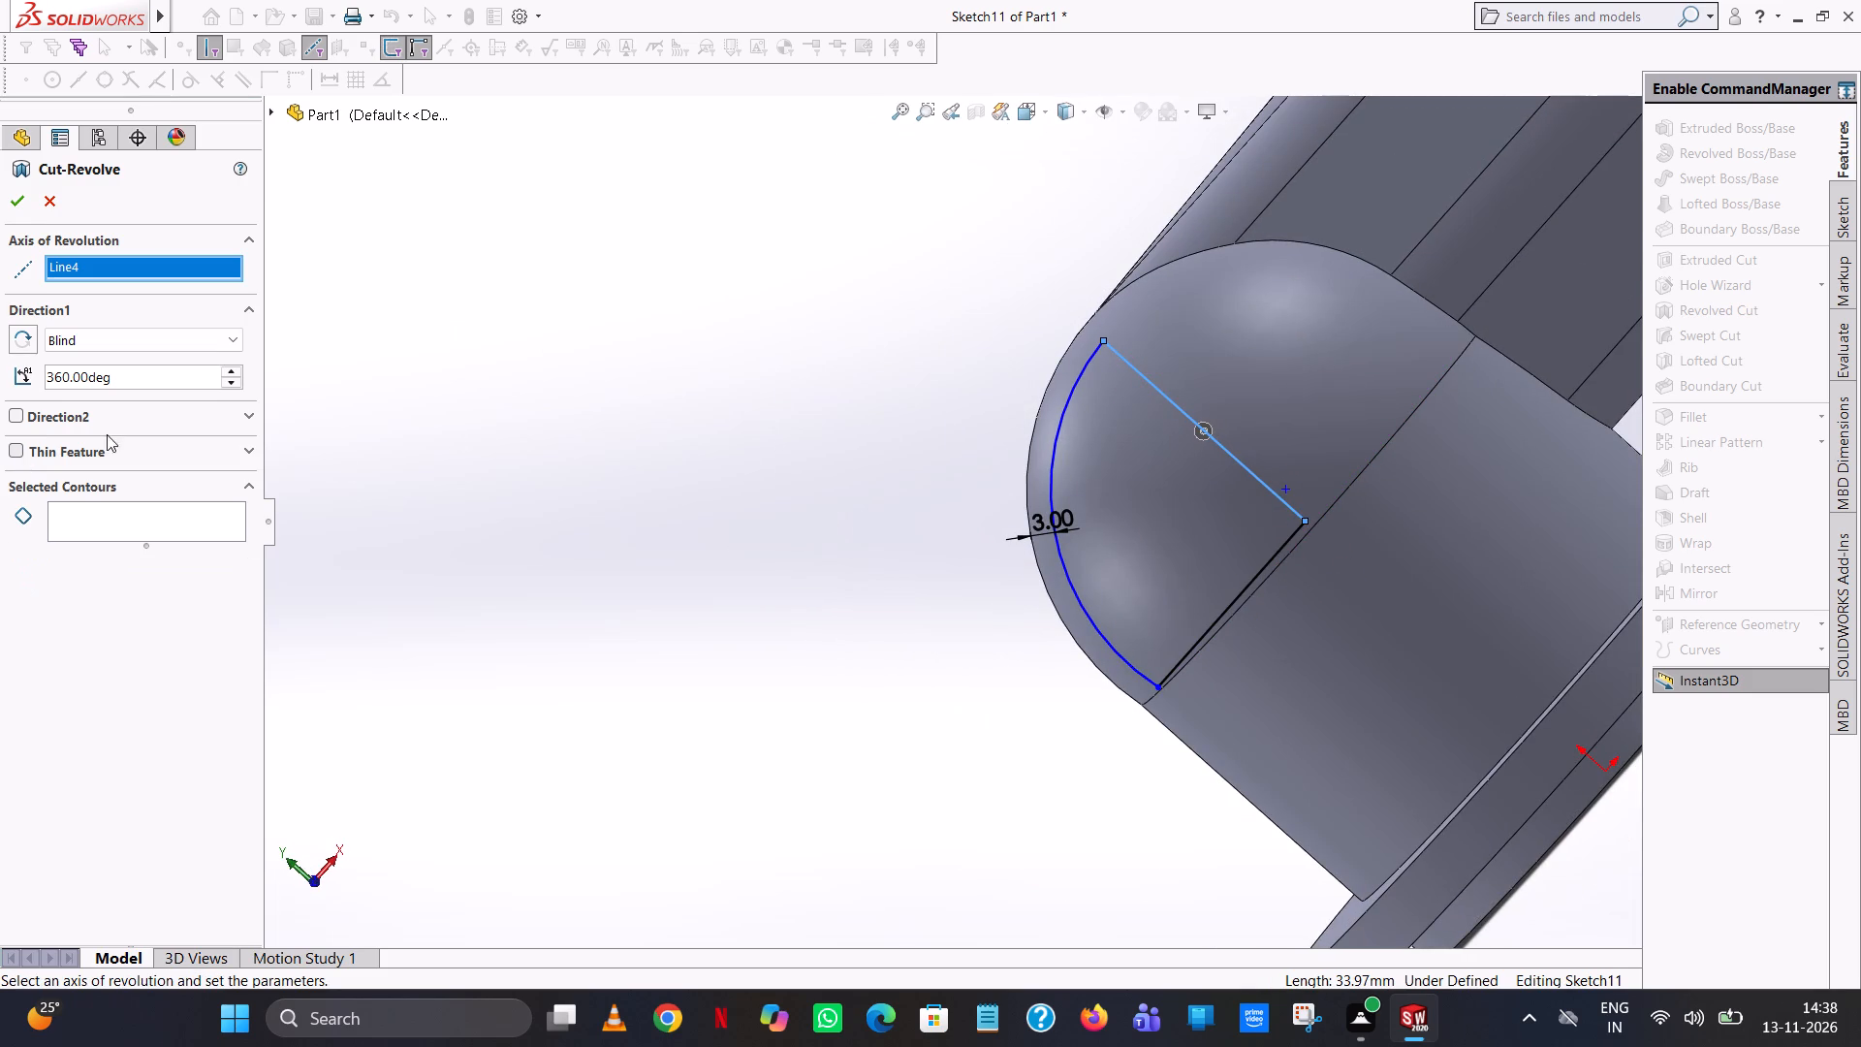
Select the closed region bounded by the arc, vertical line and base line as the contour for the revolved cut.
left_click(1235, 459)
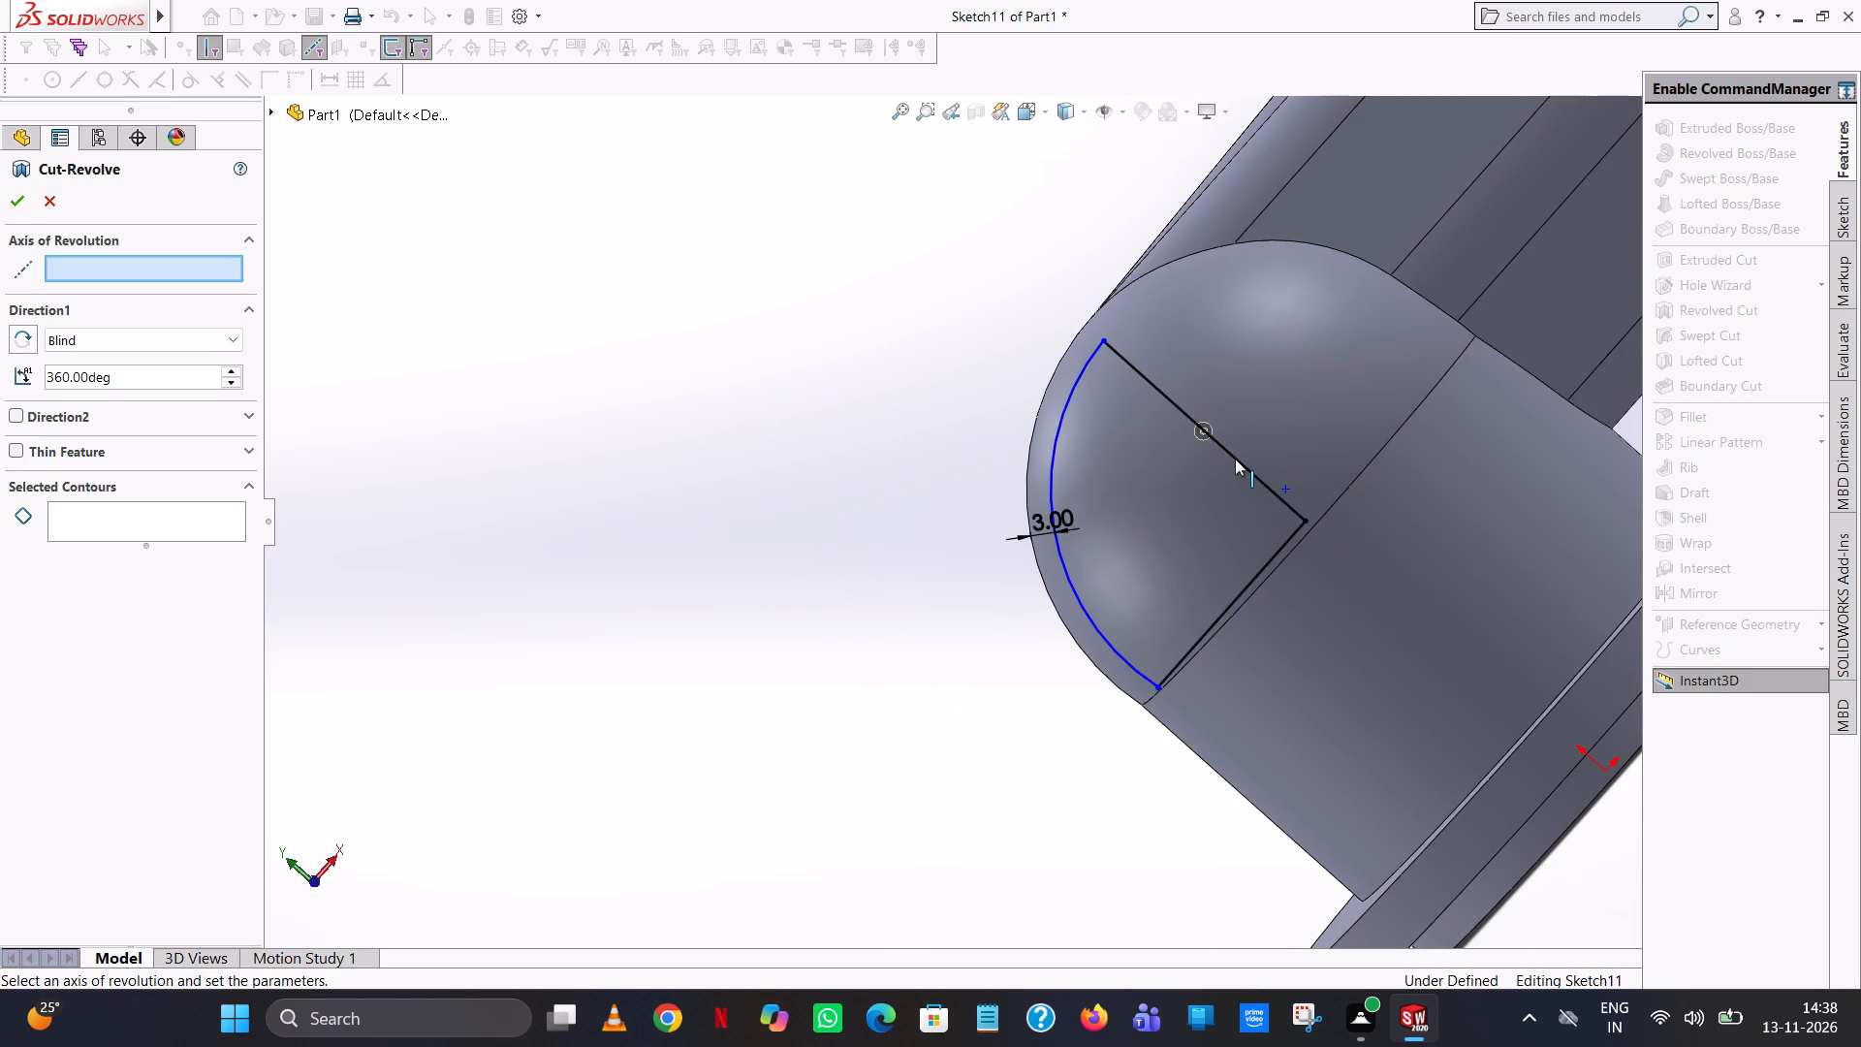
left_click(1235, 459)
left_click(1188, 498)
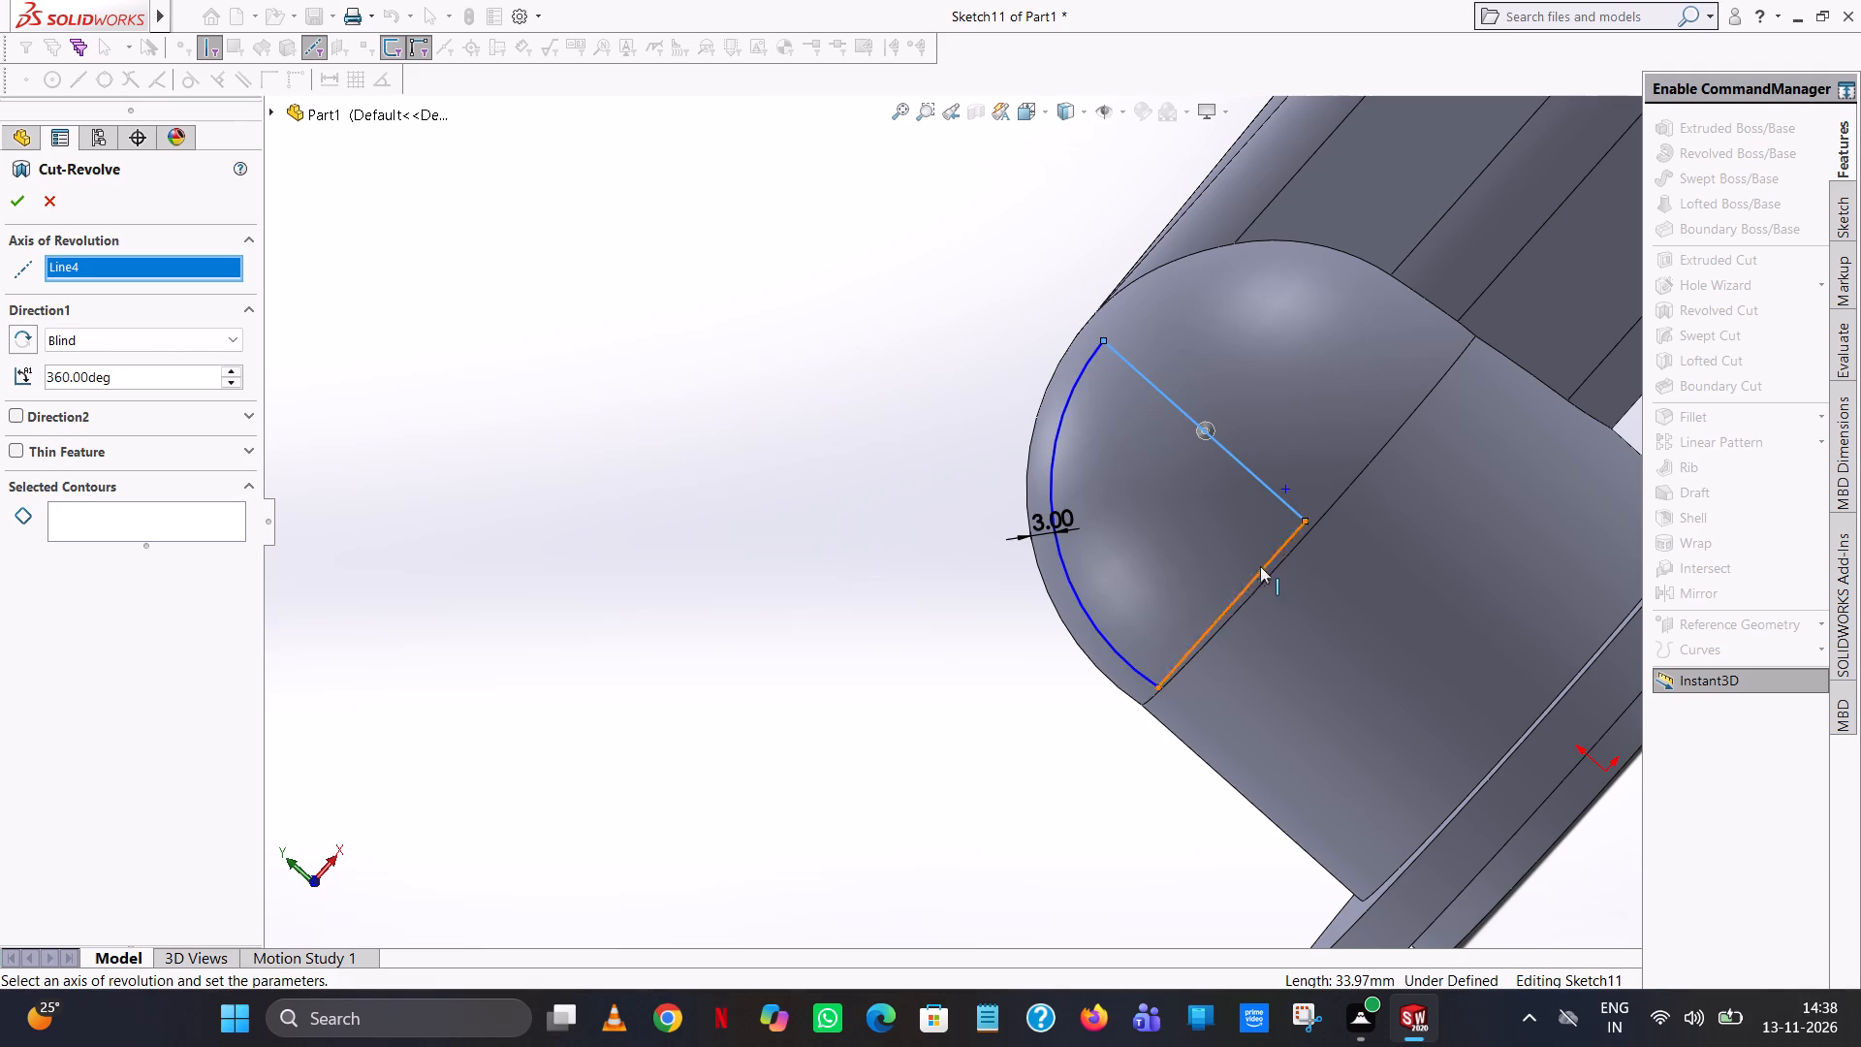
left_click(1239, 601)
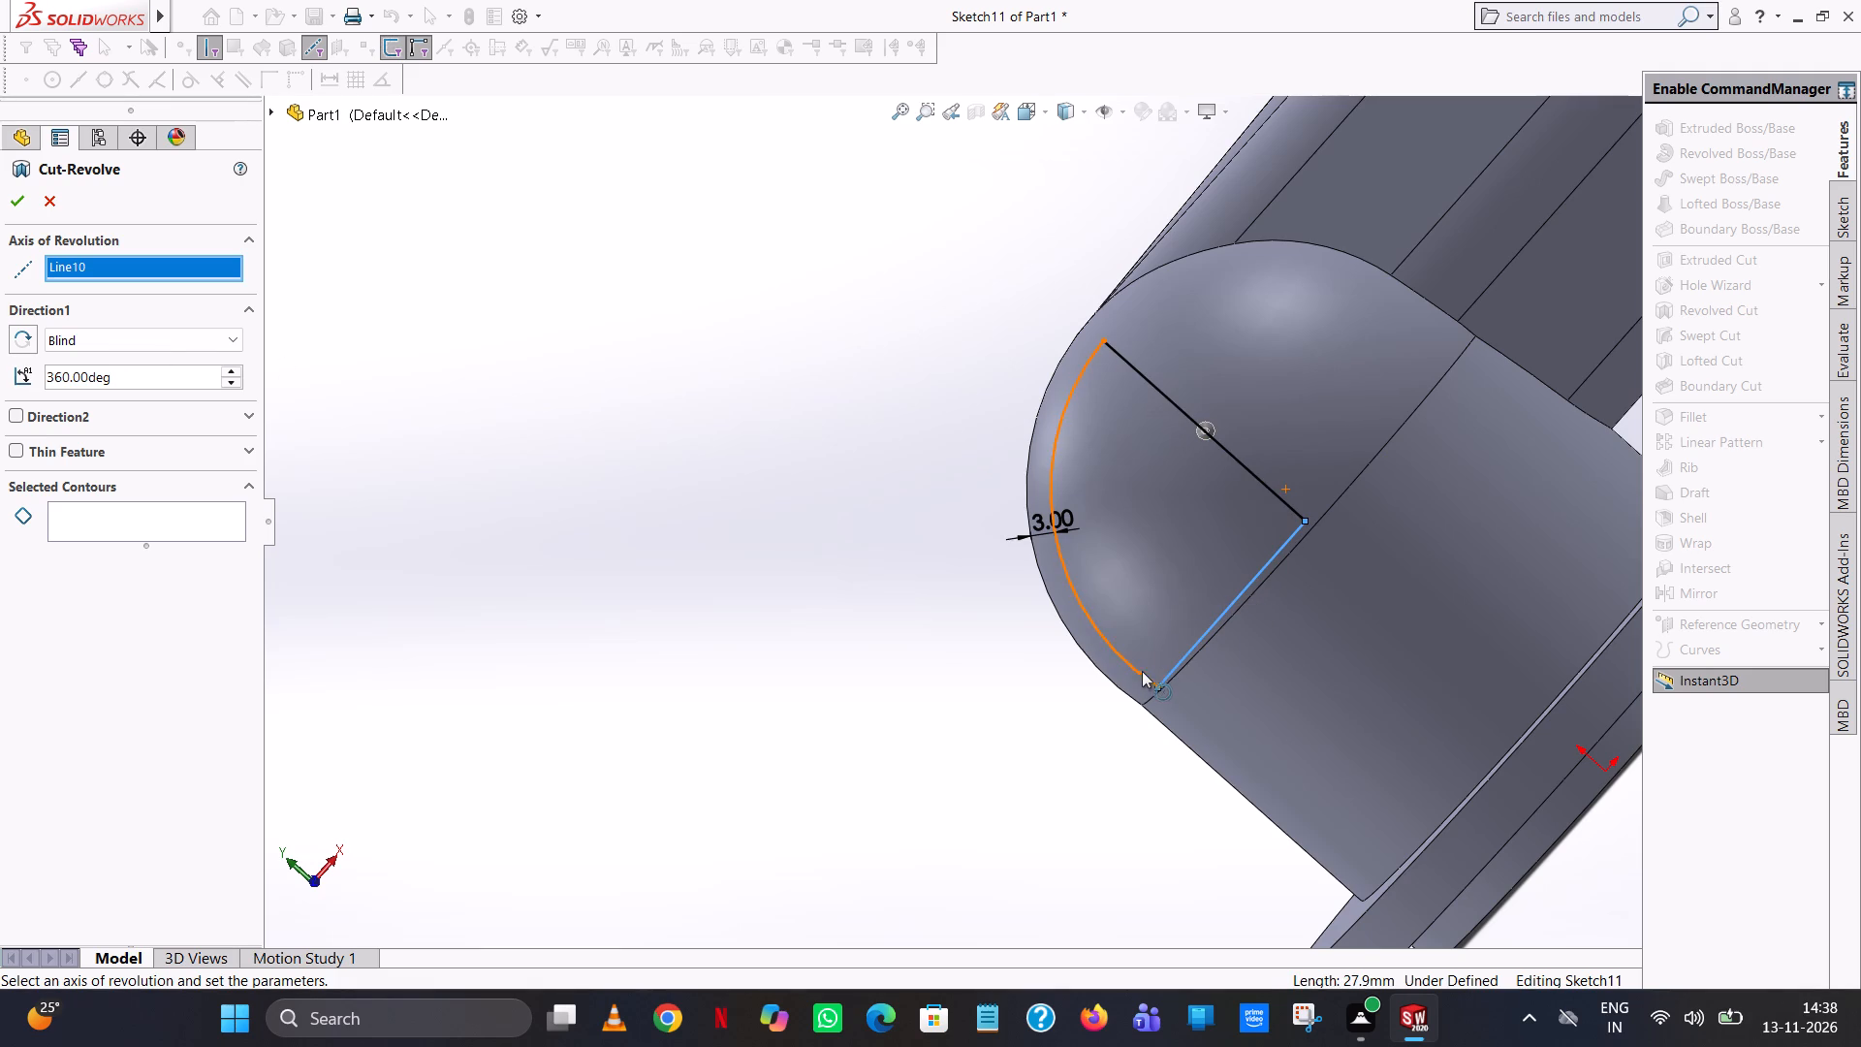
left_click(1142, 673)
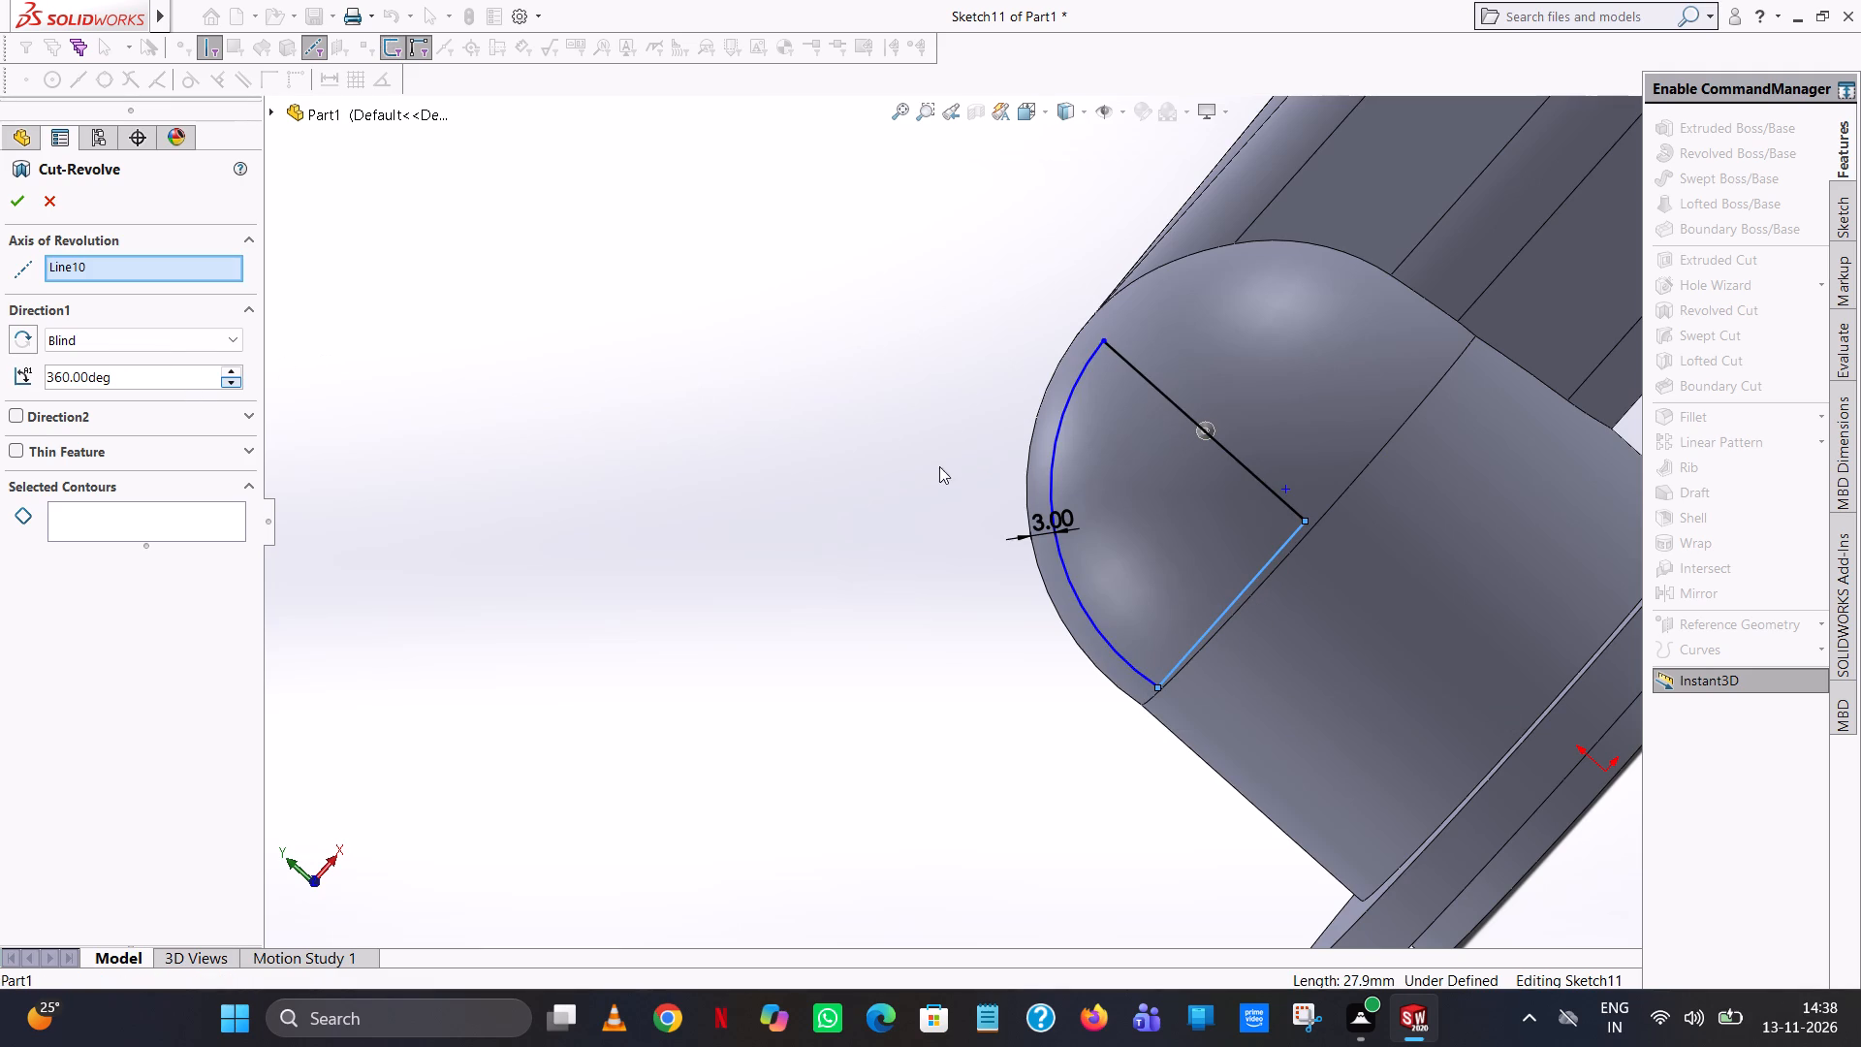
left_click(214, 526)
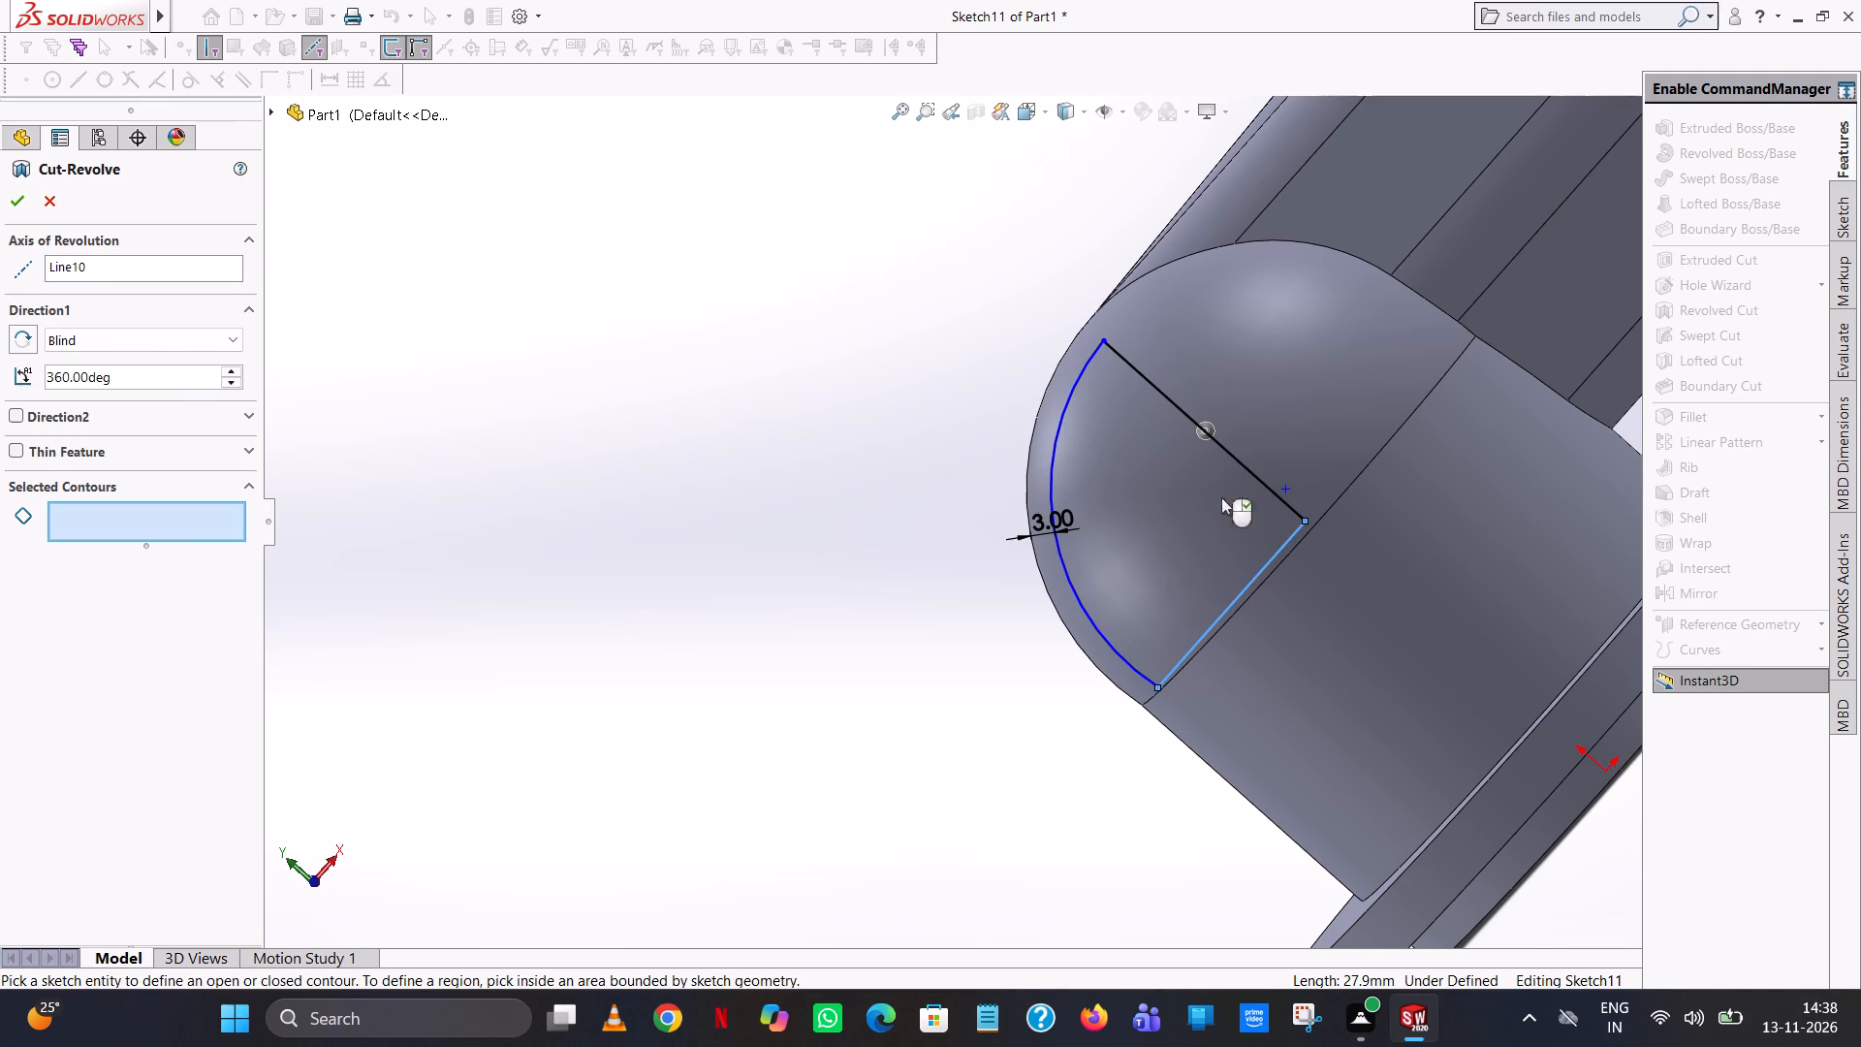
left_click(1189, 484)
Set the vertical line as the axis of revolution and complete the 360° revolved cut inside the dome.
middle_click_drag(1385, 578, 1334, 487)
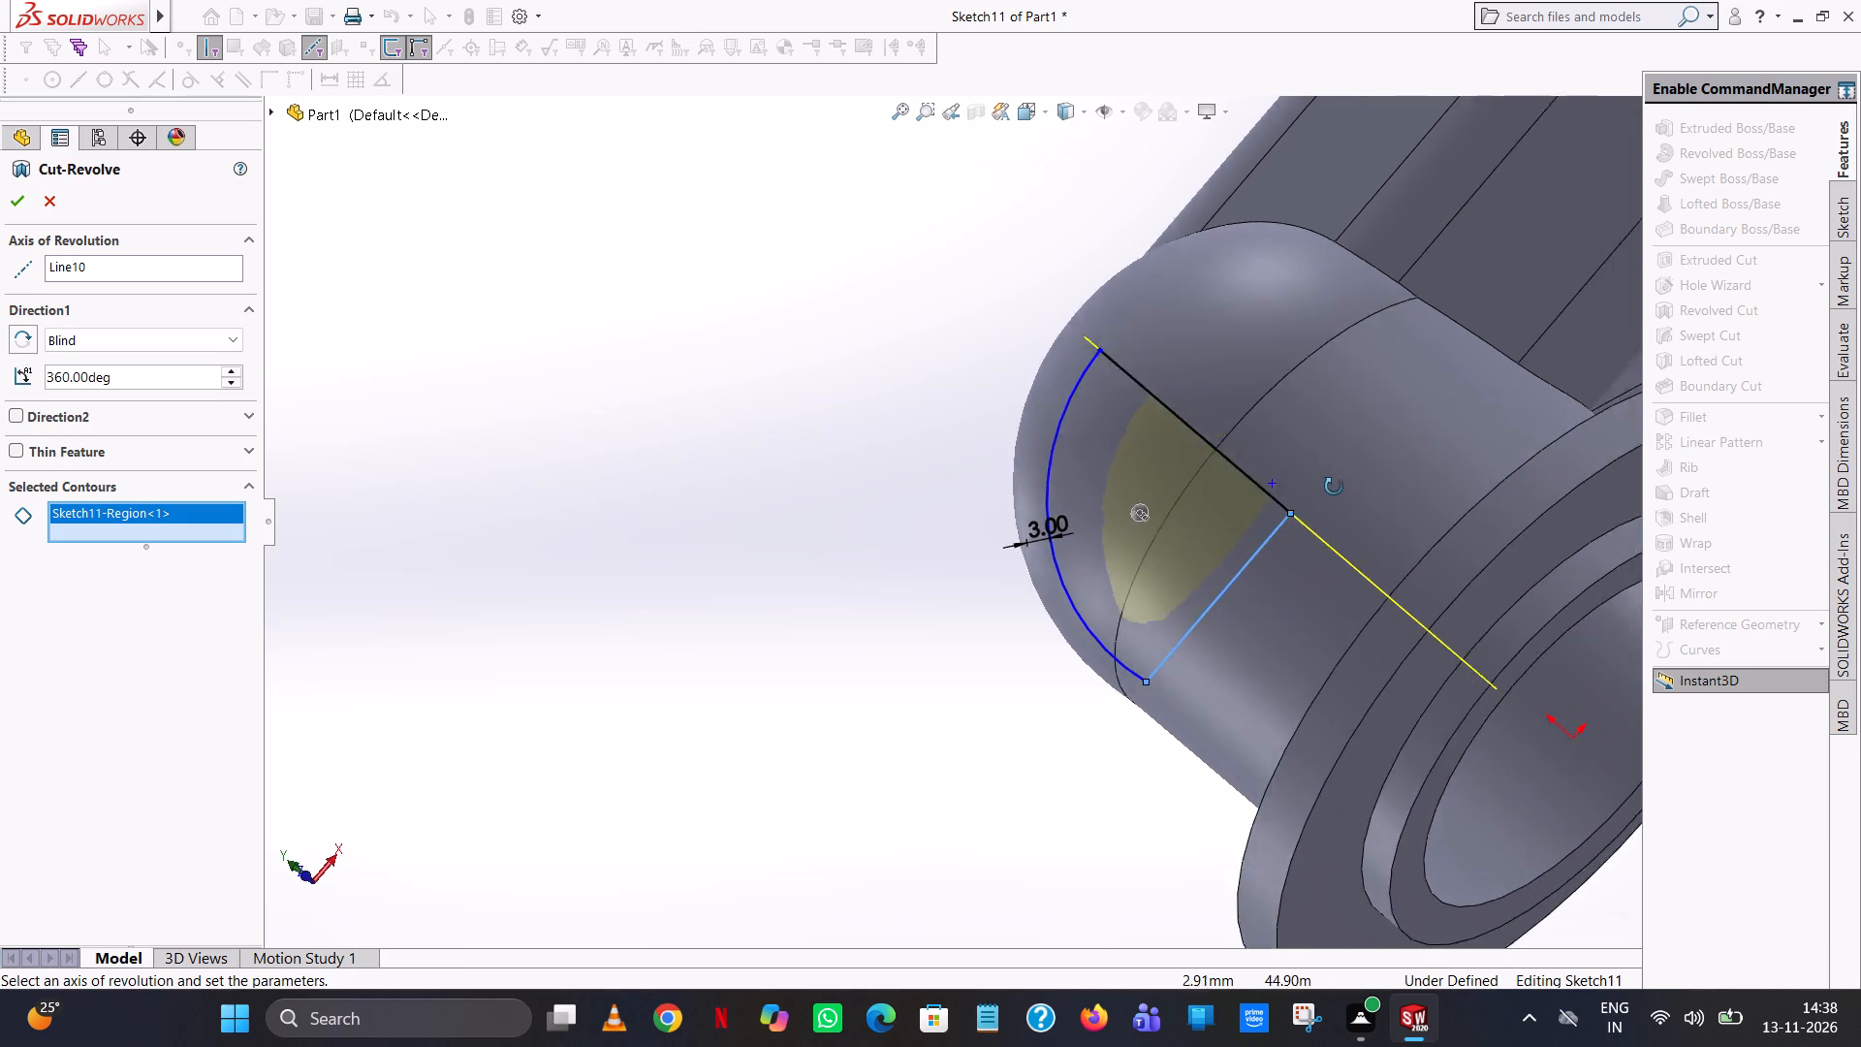
middle_click_drag(1334, 487, 1395, 579)
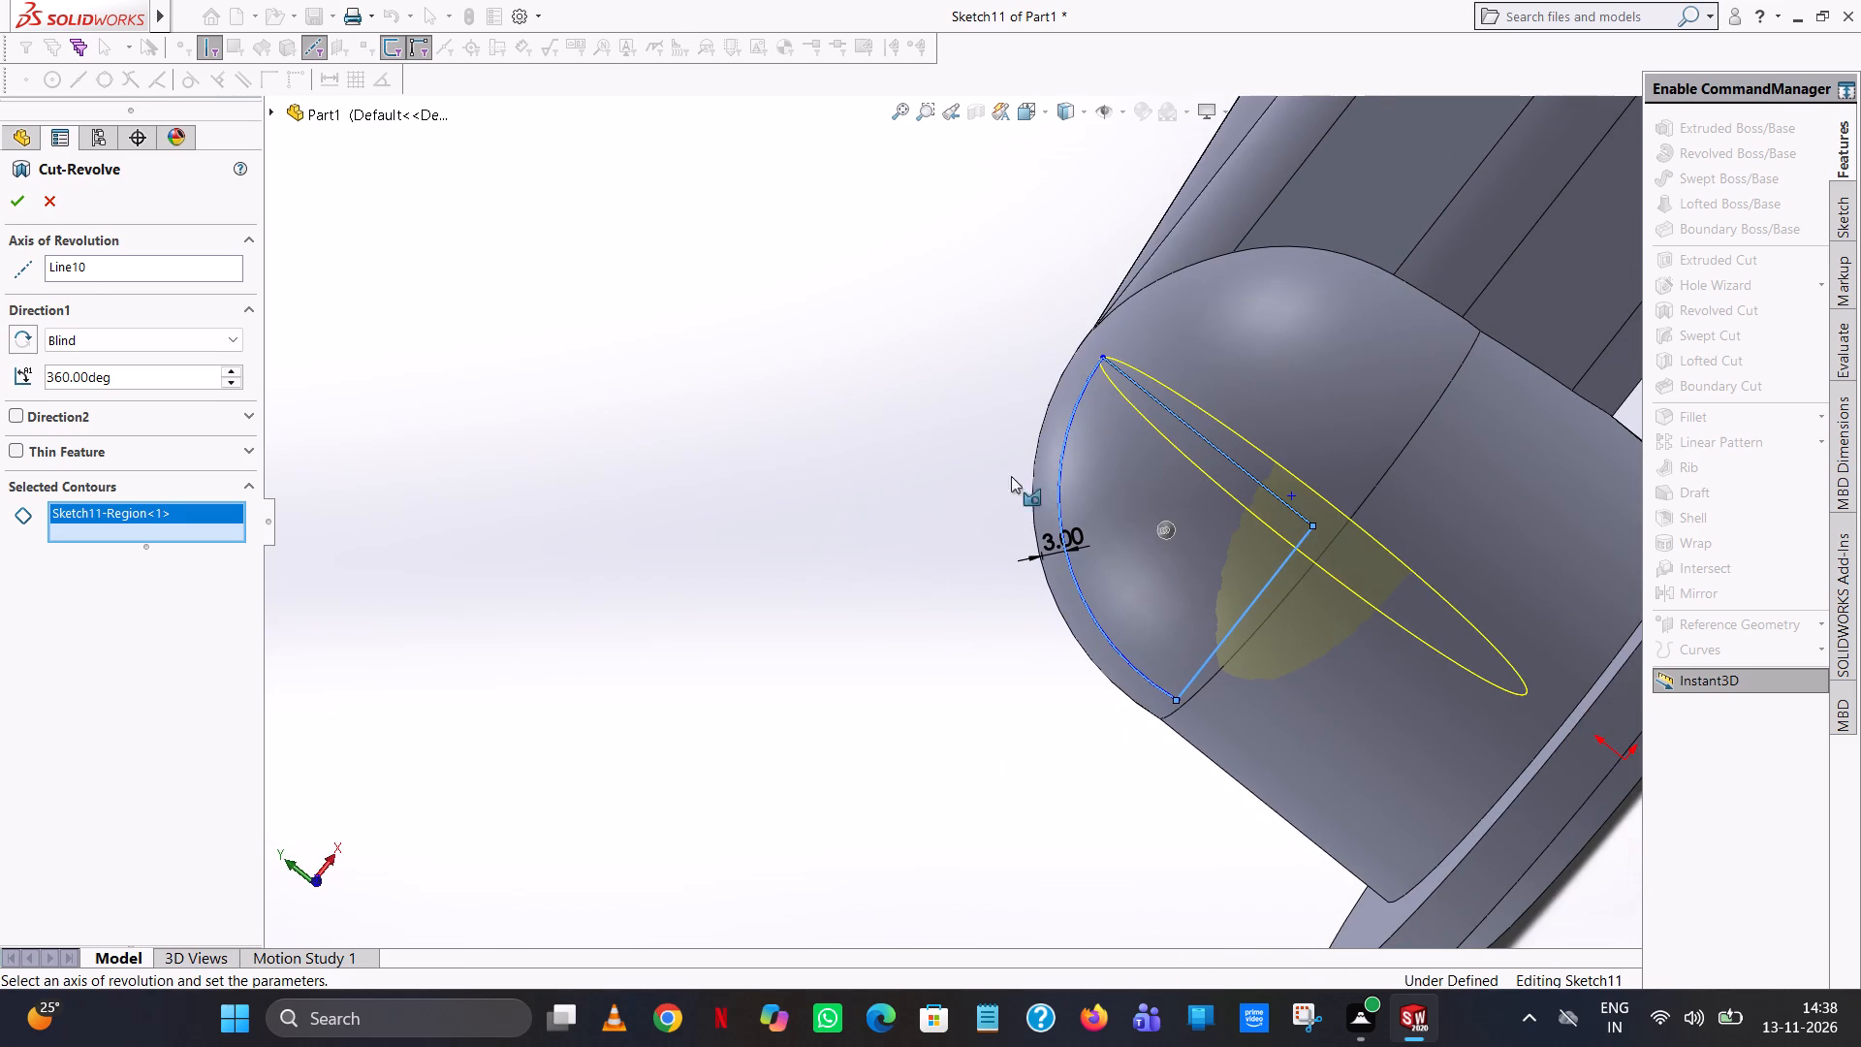
left_click(101, 257)
left_click(101, 257)
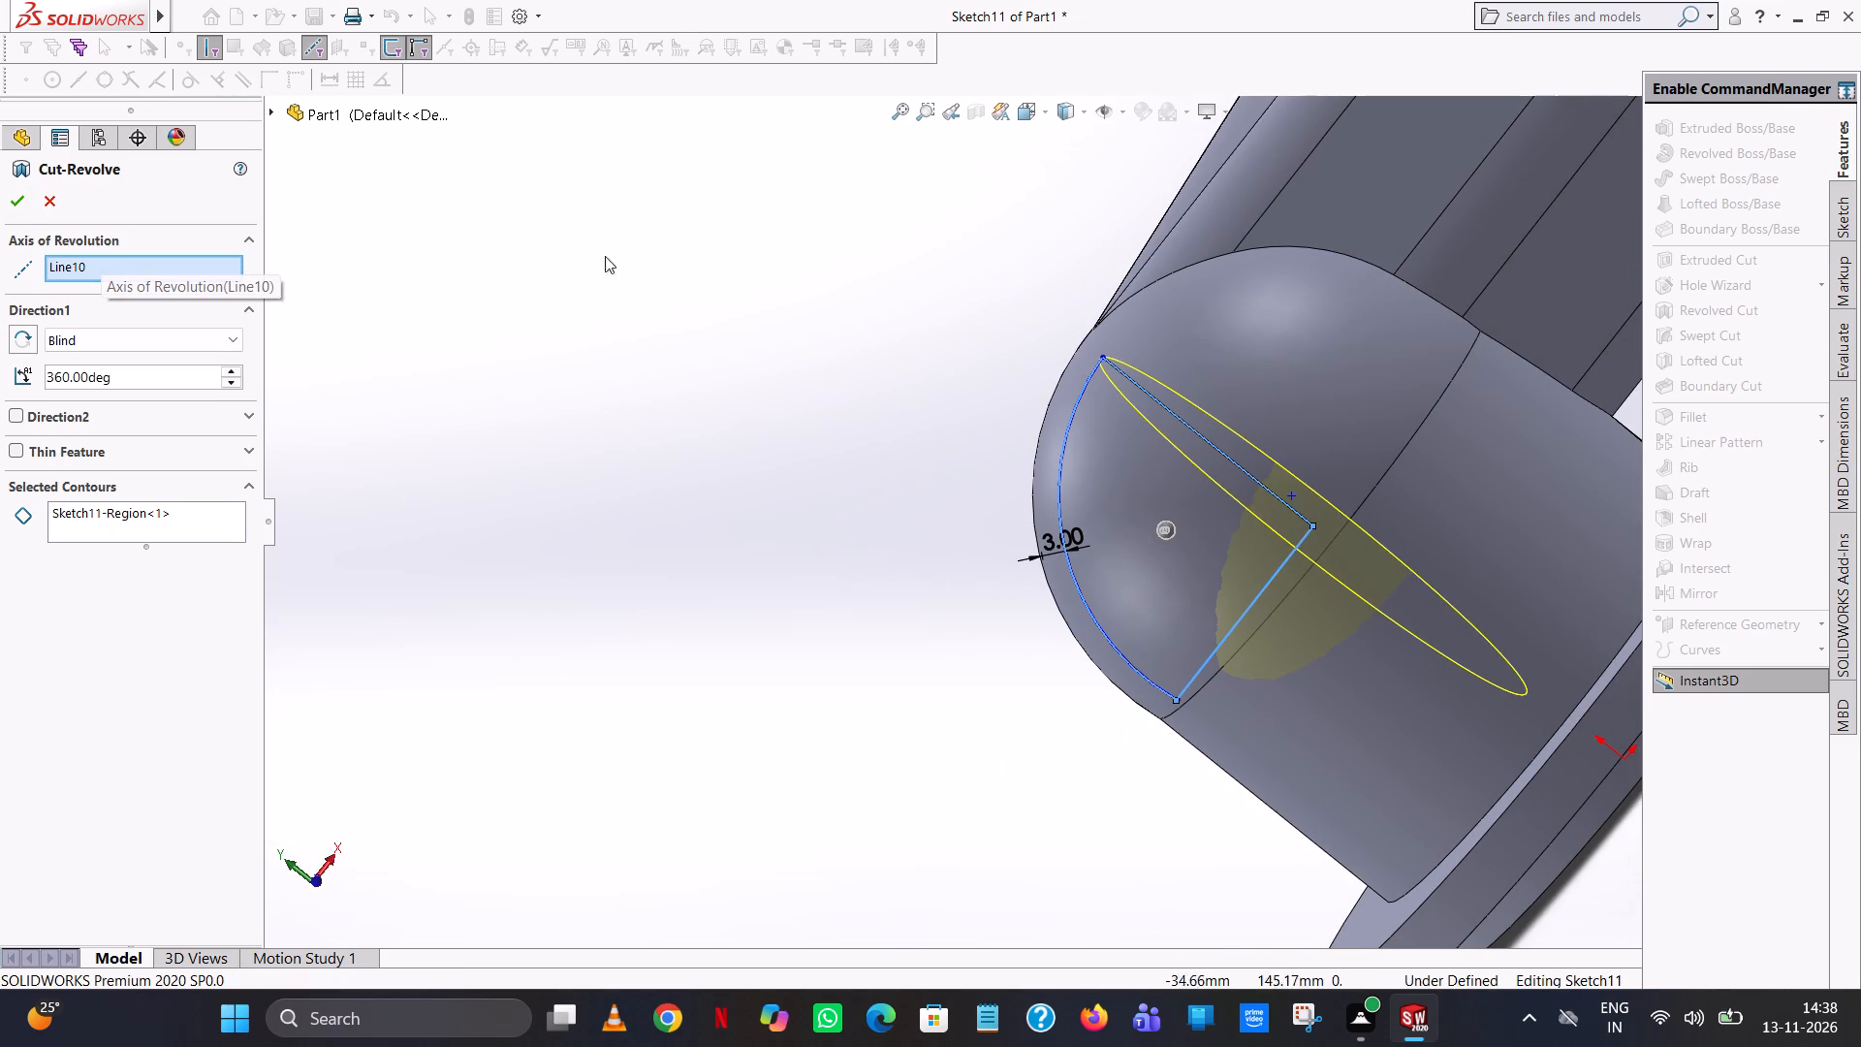
left_click(1222, 449)
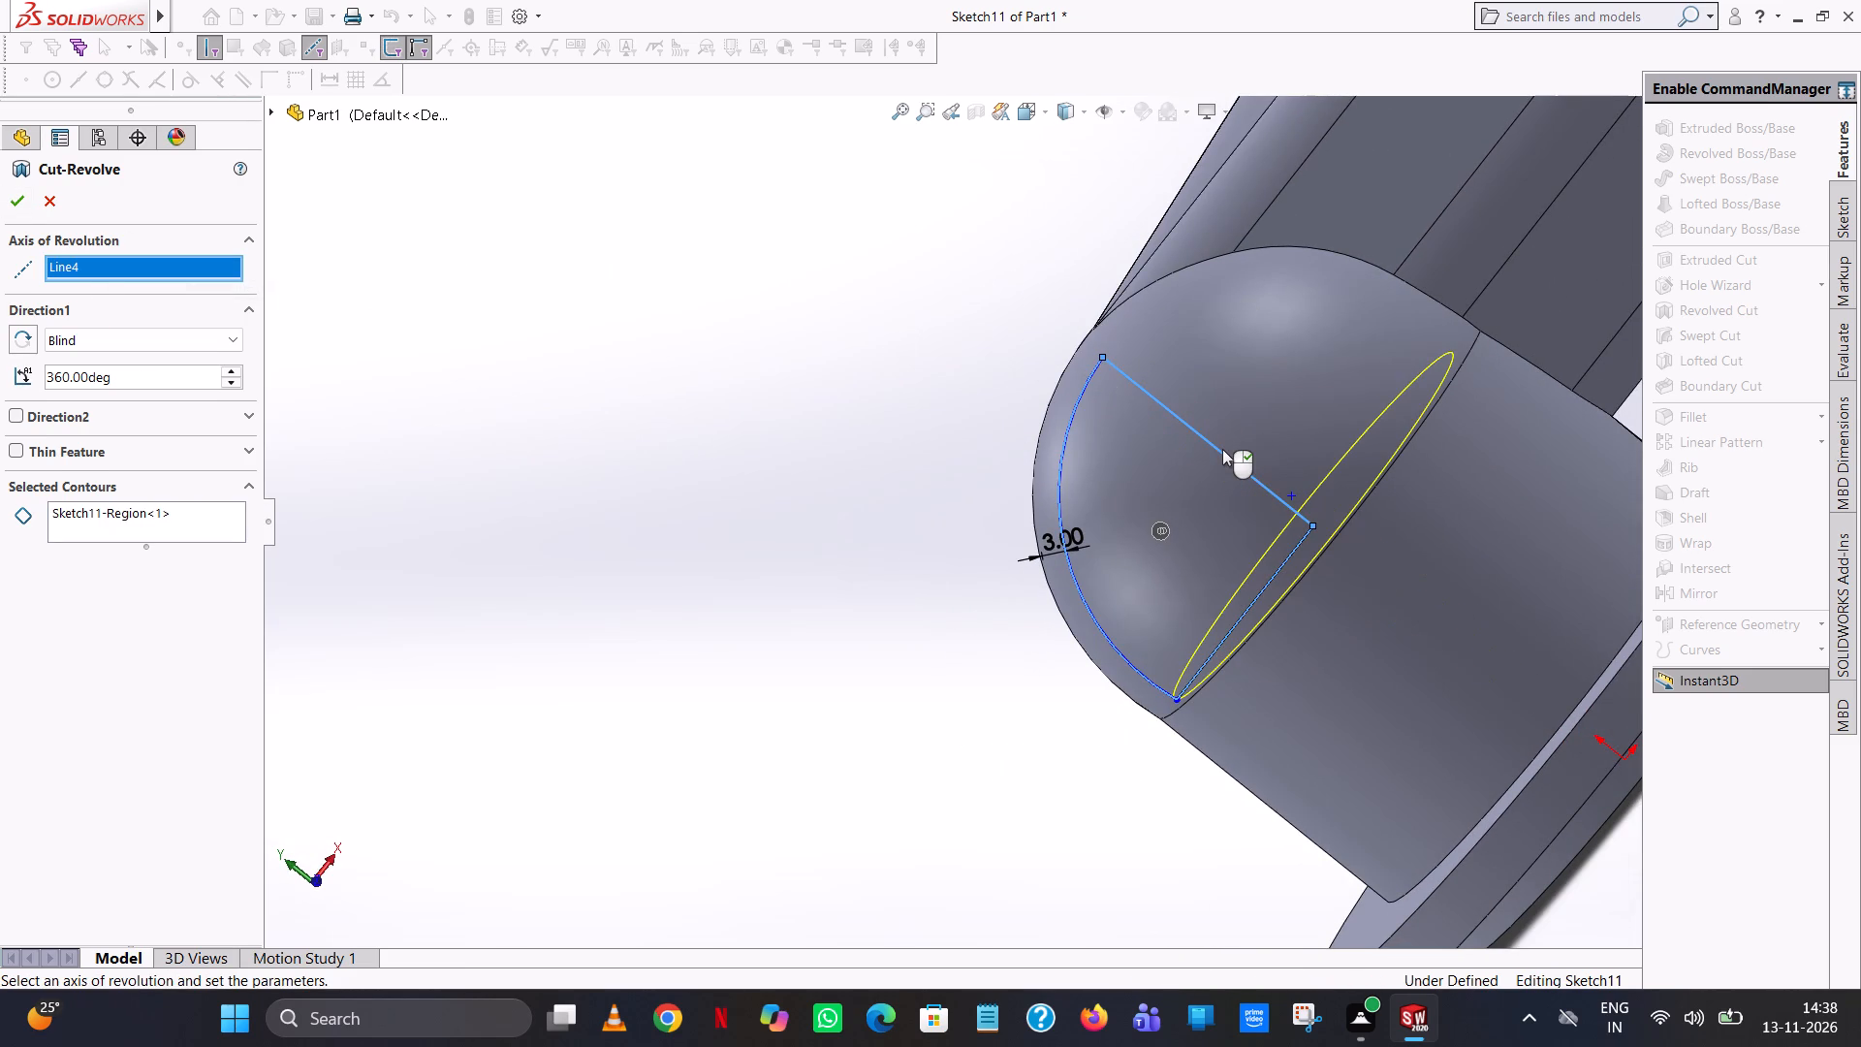
middle_click_drag(1360, 466, 1221, 294)
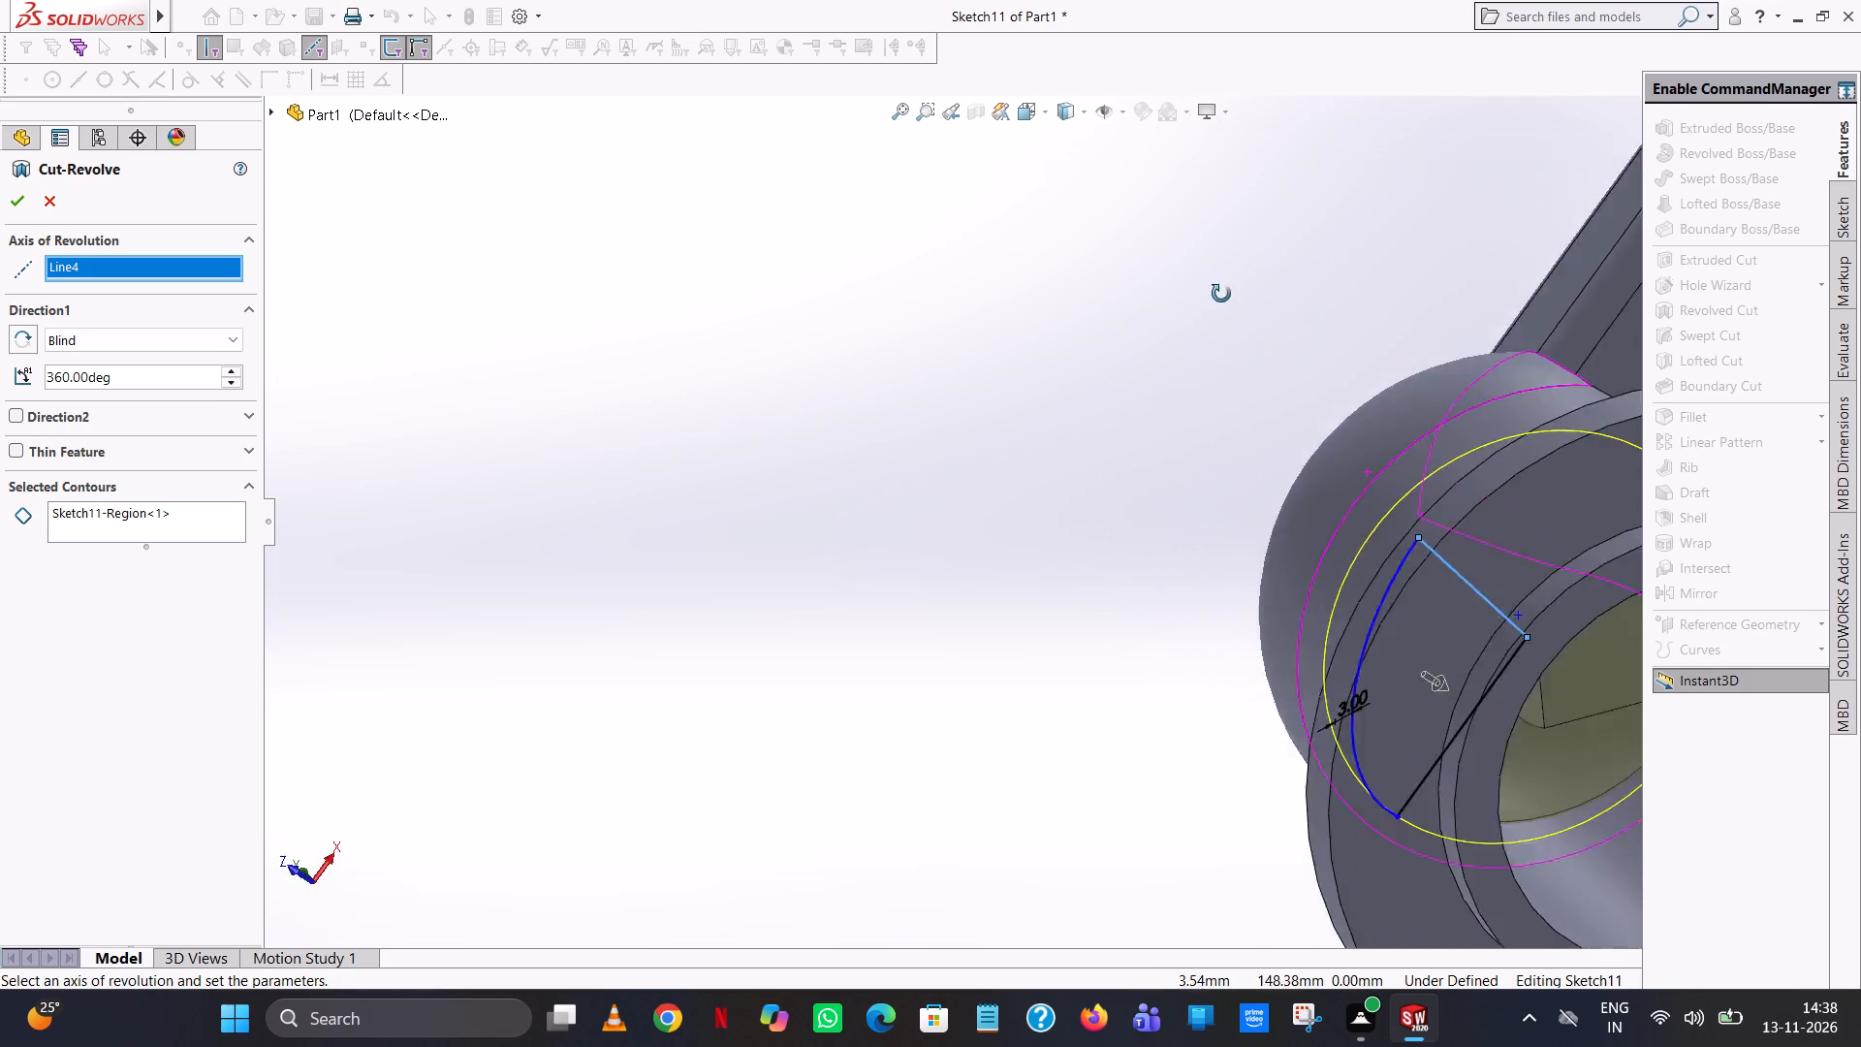
middle_click_drag(1221, 294, 1176, 210)
left_click(18, 199)
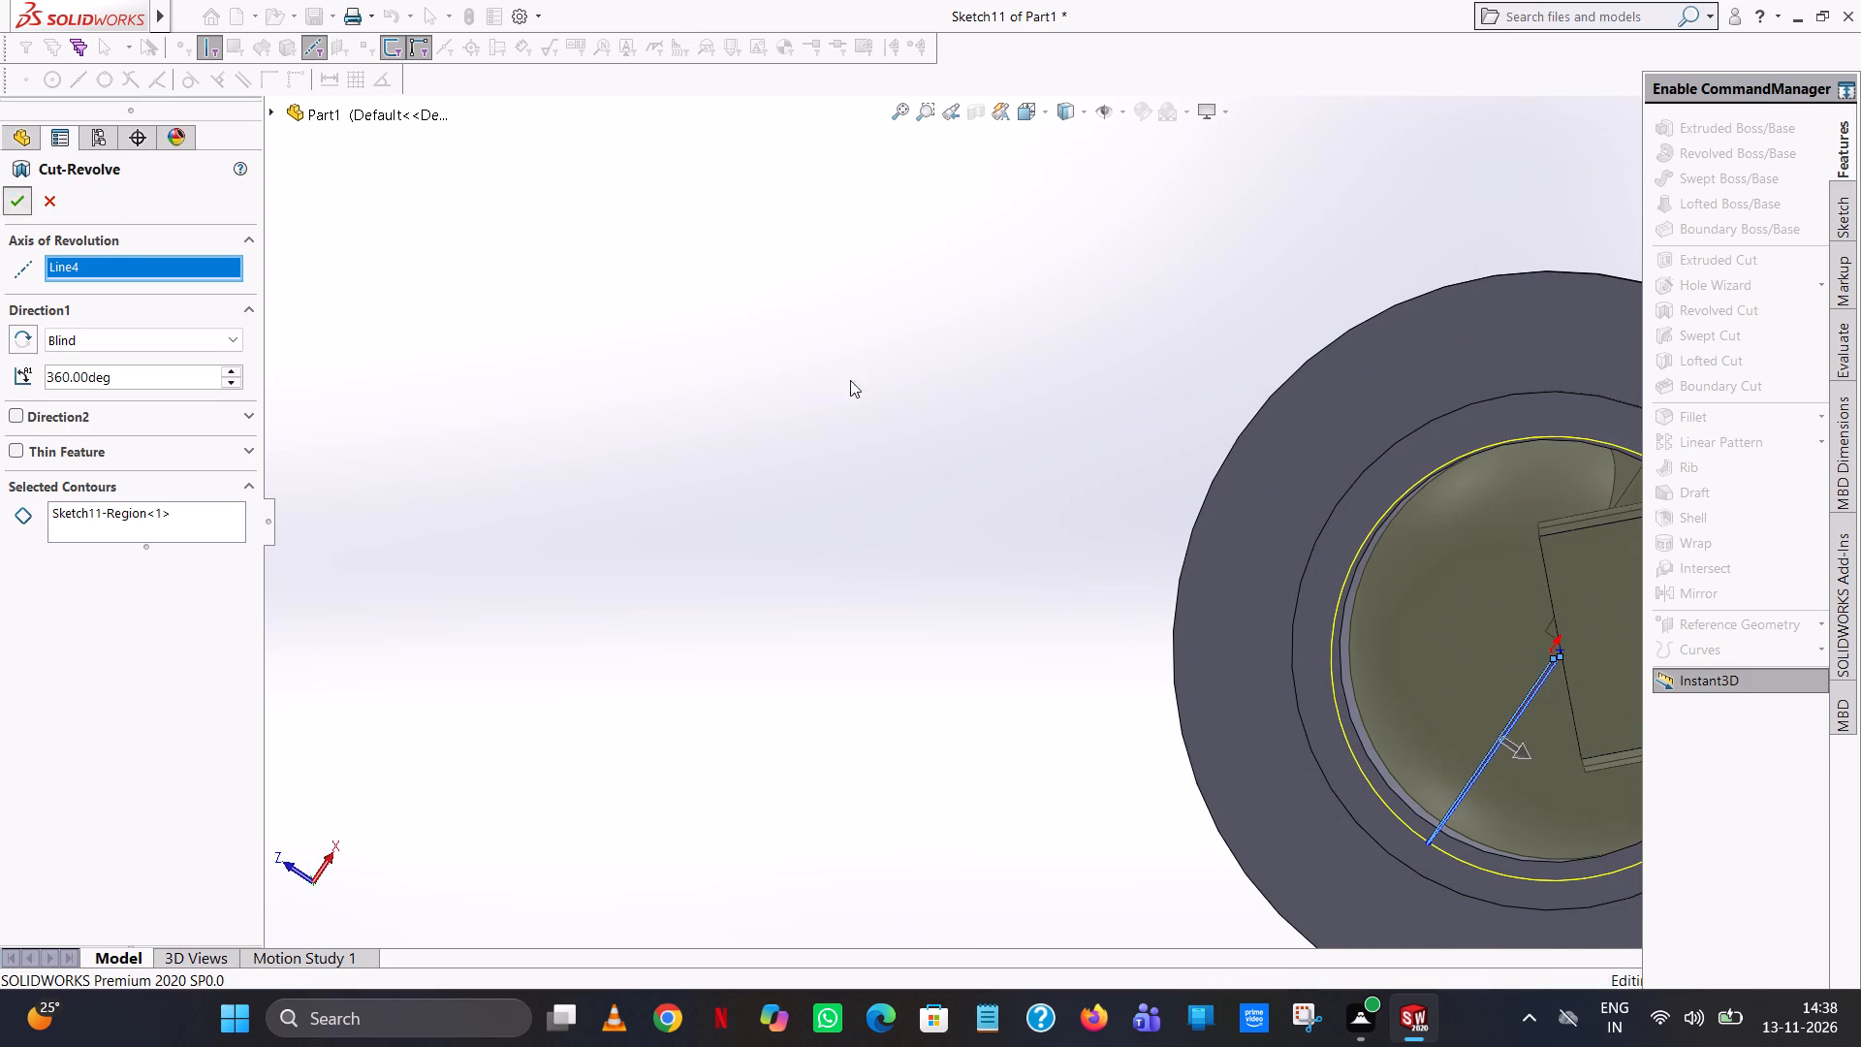
Examine the bore and dome interior from below for arm material remaining after the revolved cut.
scroll(979, 475, "up", 3)
scroll(1410, 537, "down", 7)
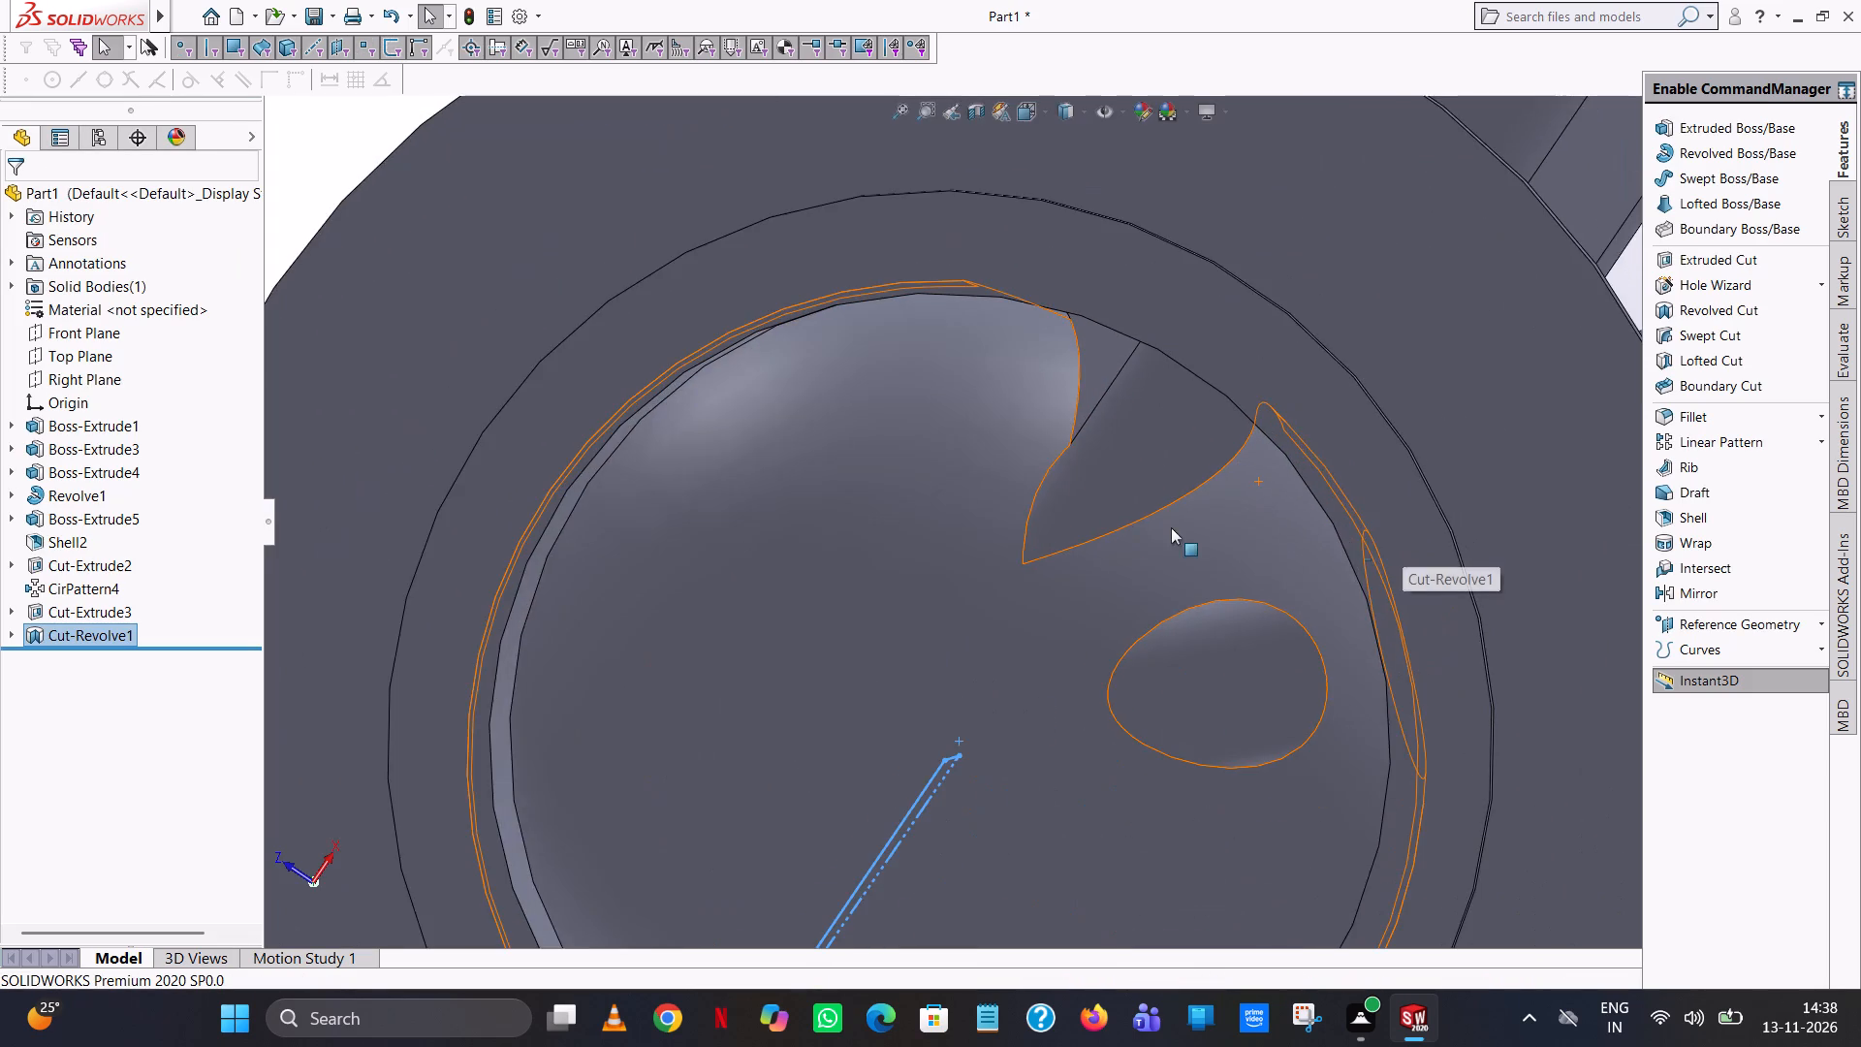
scroll(1129, 523, "down", 1)
middle_click_drag(1129, 523, 1160, 451)
scroll(1166, 435, "up", 5)
middle_click_drag(1227, 460, 1214, 403)
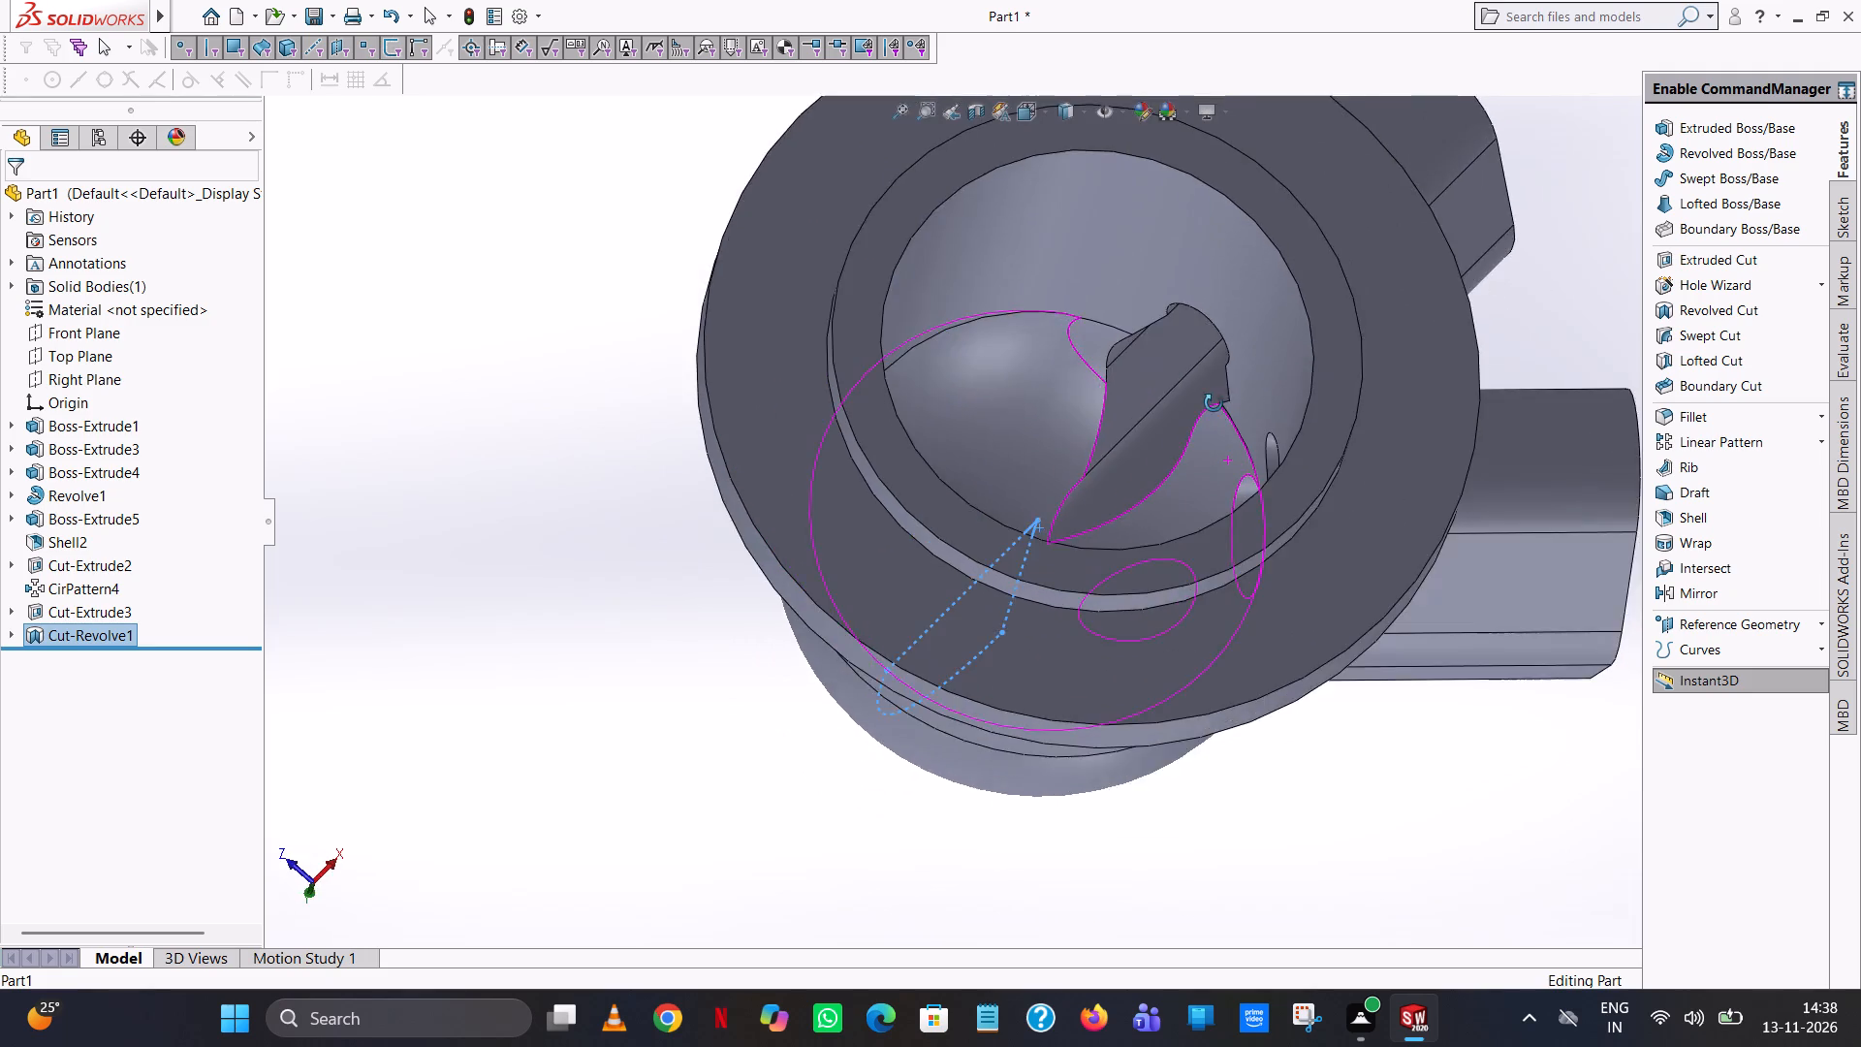
middle_click_drag(1214, 403, 1227, 557)
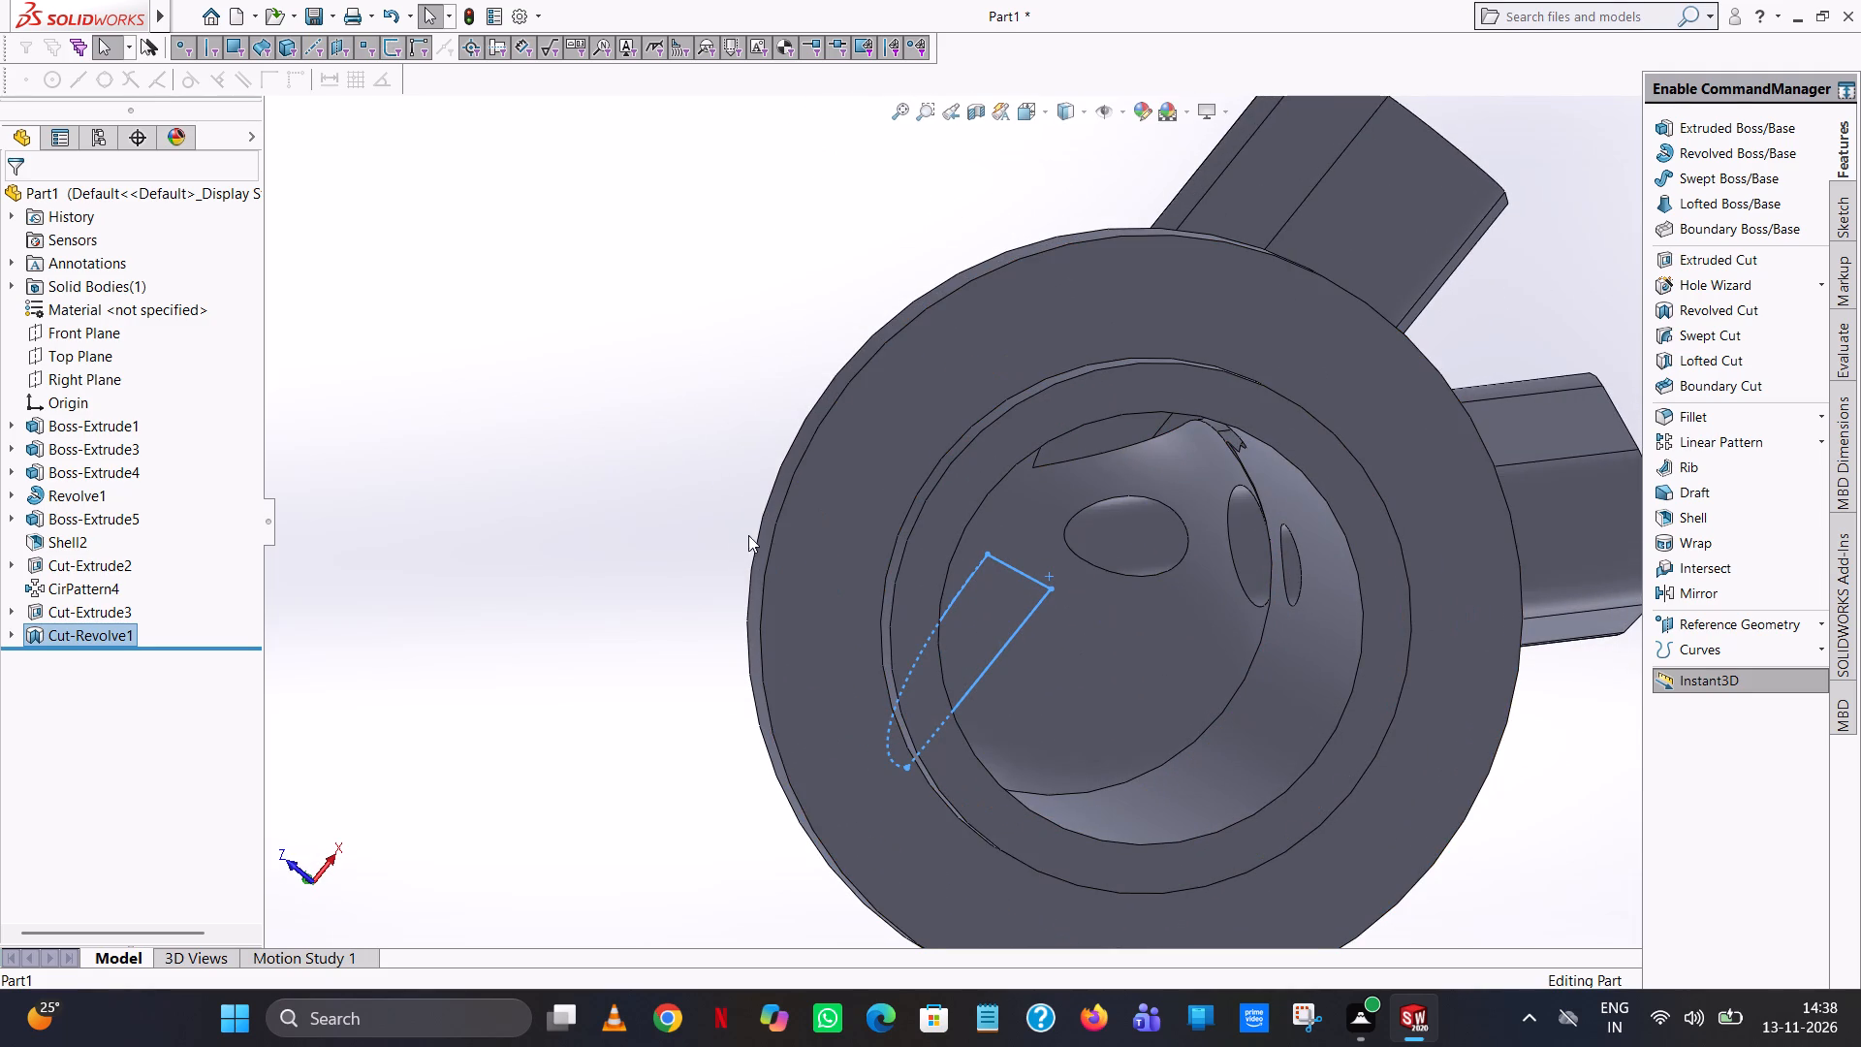
Examine the dome and bore interior from below around the arm hole openings and the revolved cut.
left_click(643, 452)
middle_click_drag(1192, 653, 1425, 432)
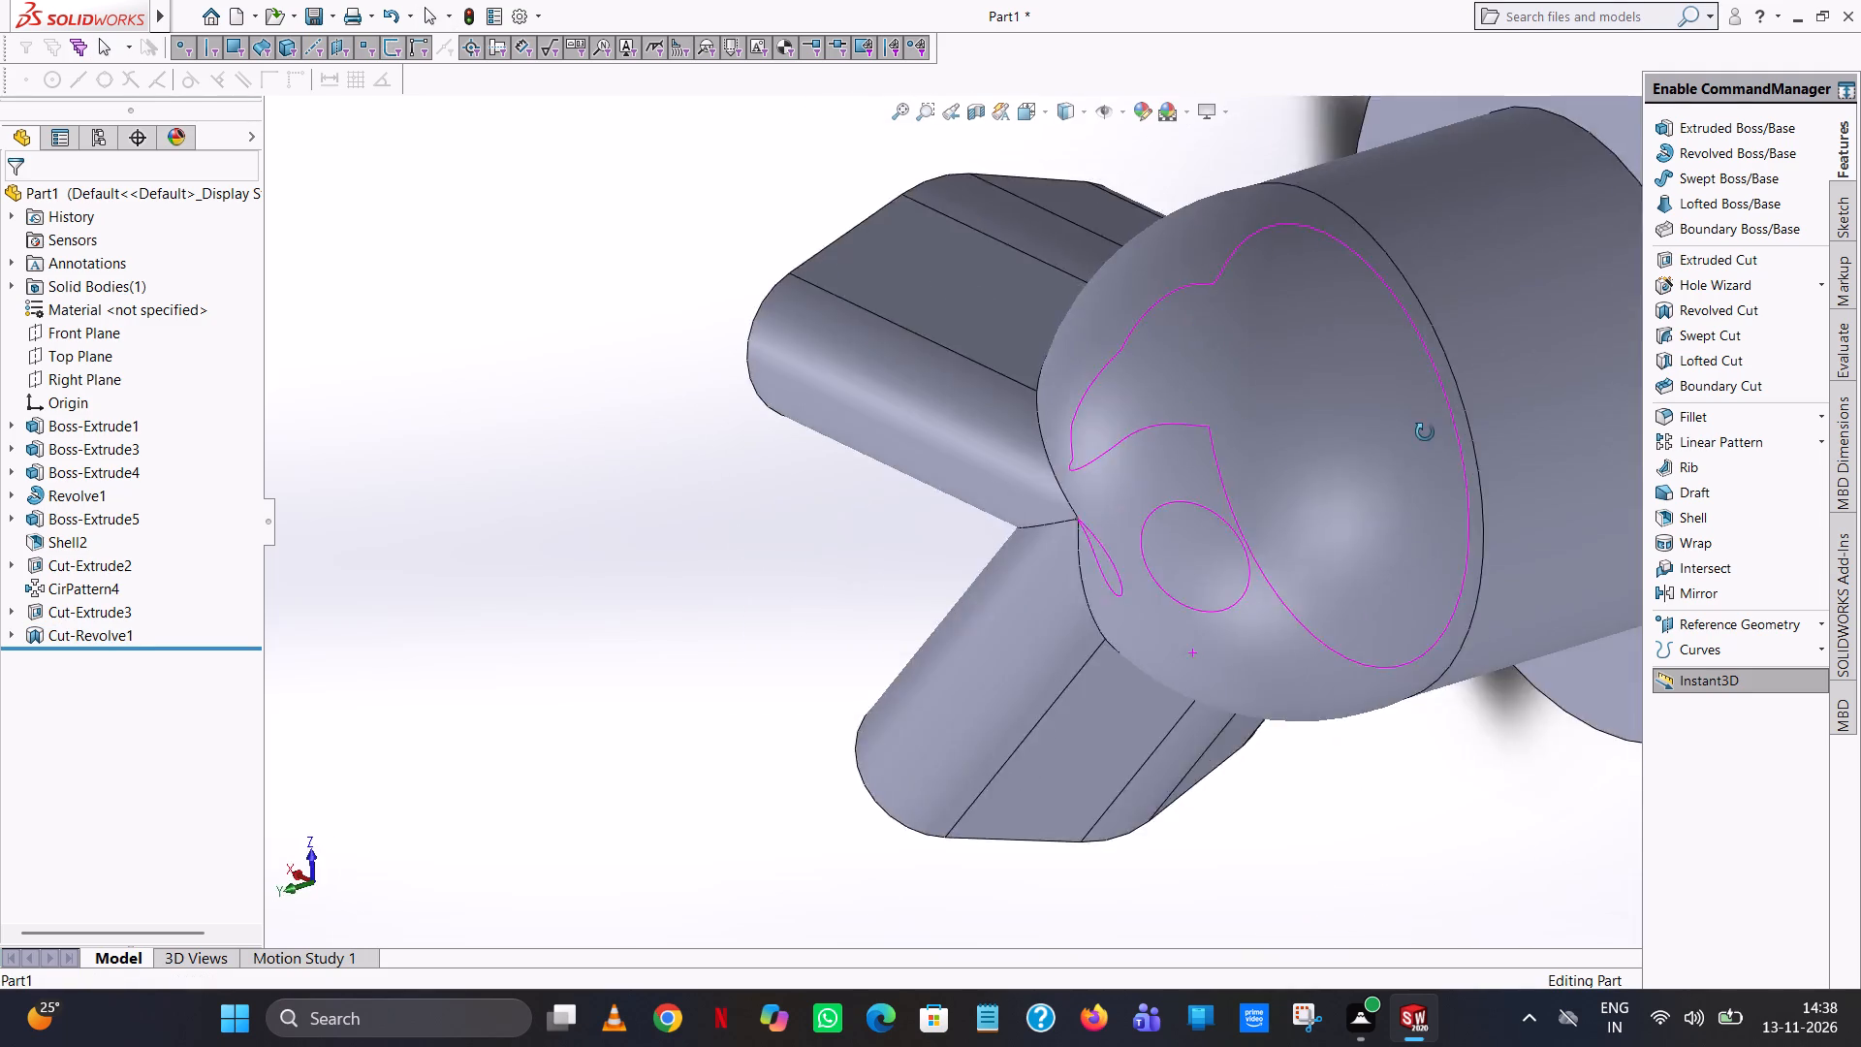
middle_click_drag(1425, 432, 1631, 177)
scroll(1255, 448, "up", 1)
middle_click_drag(1255, 447, 1494, 48)
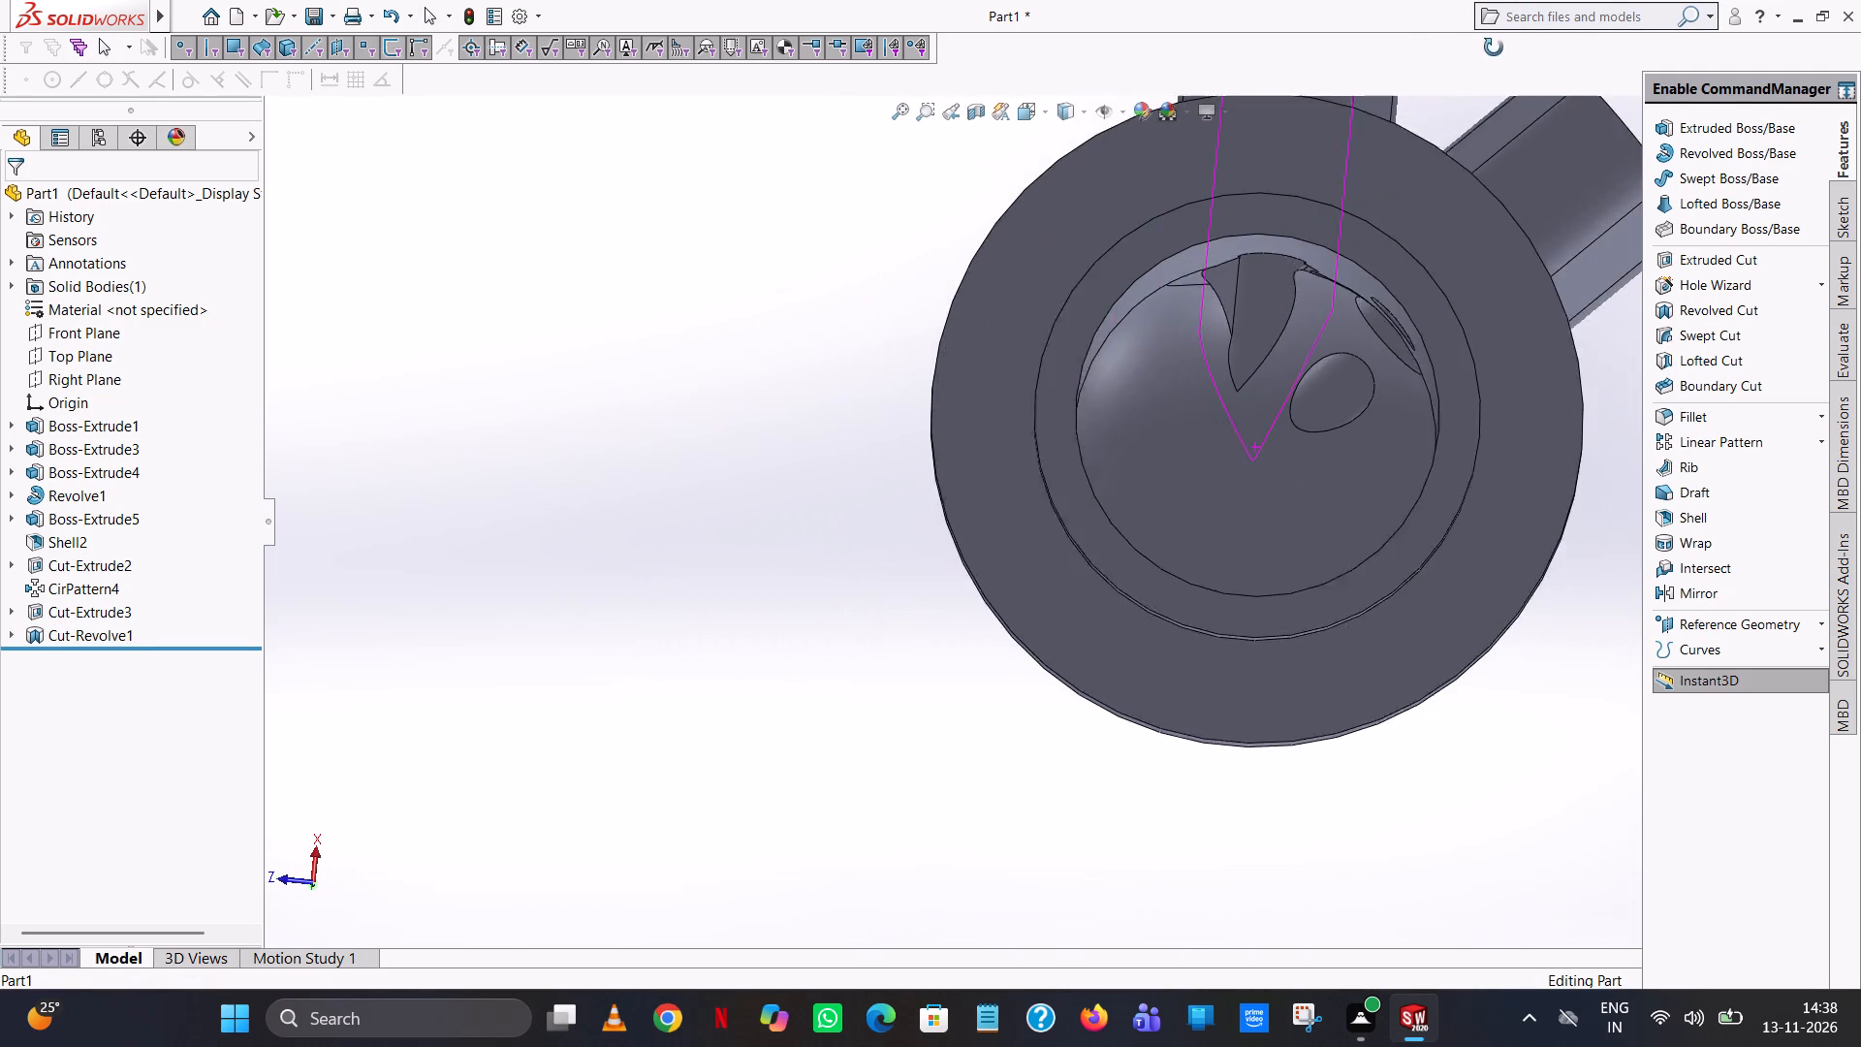
middle_click_drag(1494, 48, 1484, 42)
left_click(641, 364)
middle_click_drag(1134, 444, 1206, 395)
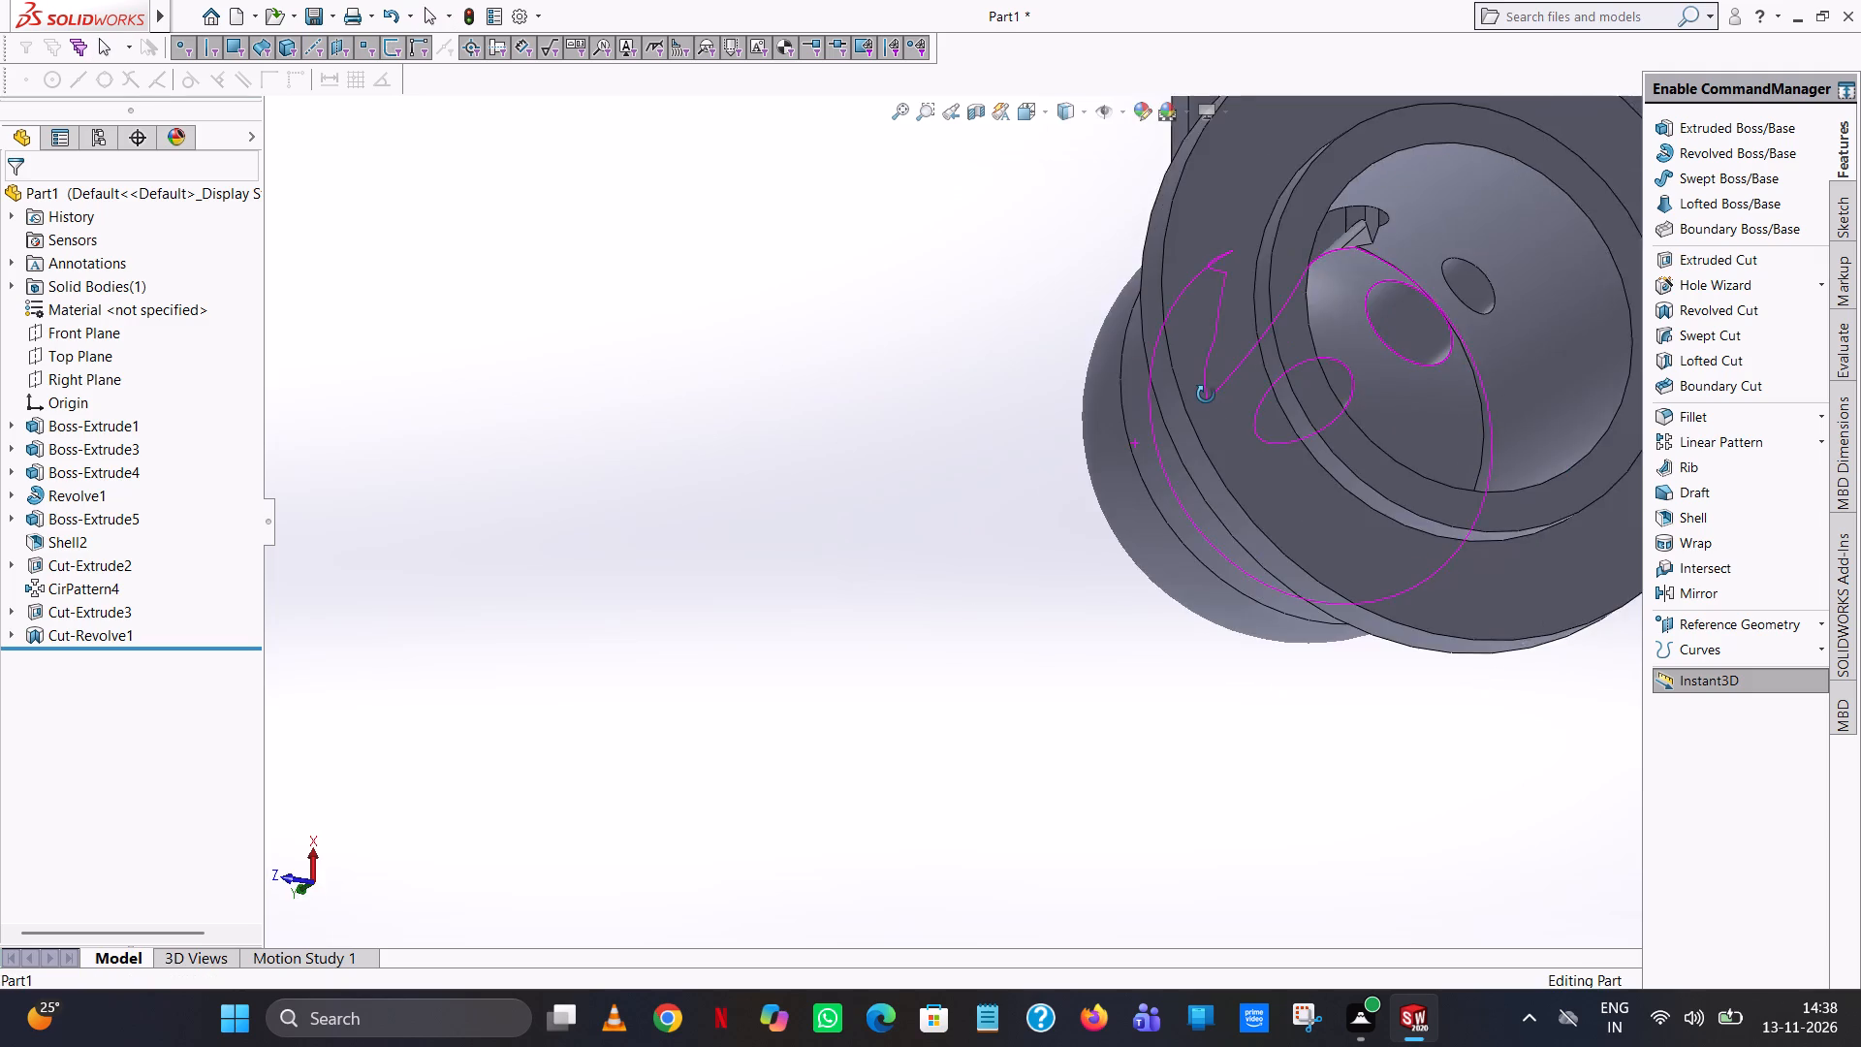
middle_click_drag(1206, 395, 1143, 432)
scroll(1143, 433, "down", 1)
scroll(1362, 348, "down", 10)
scroll(1362, 348, "up", 9)
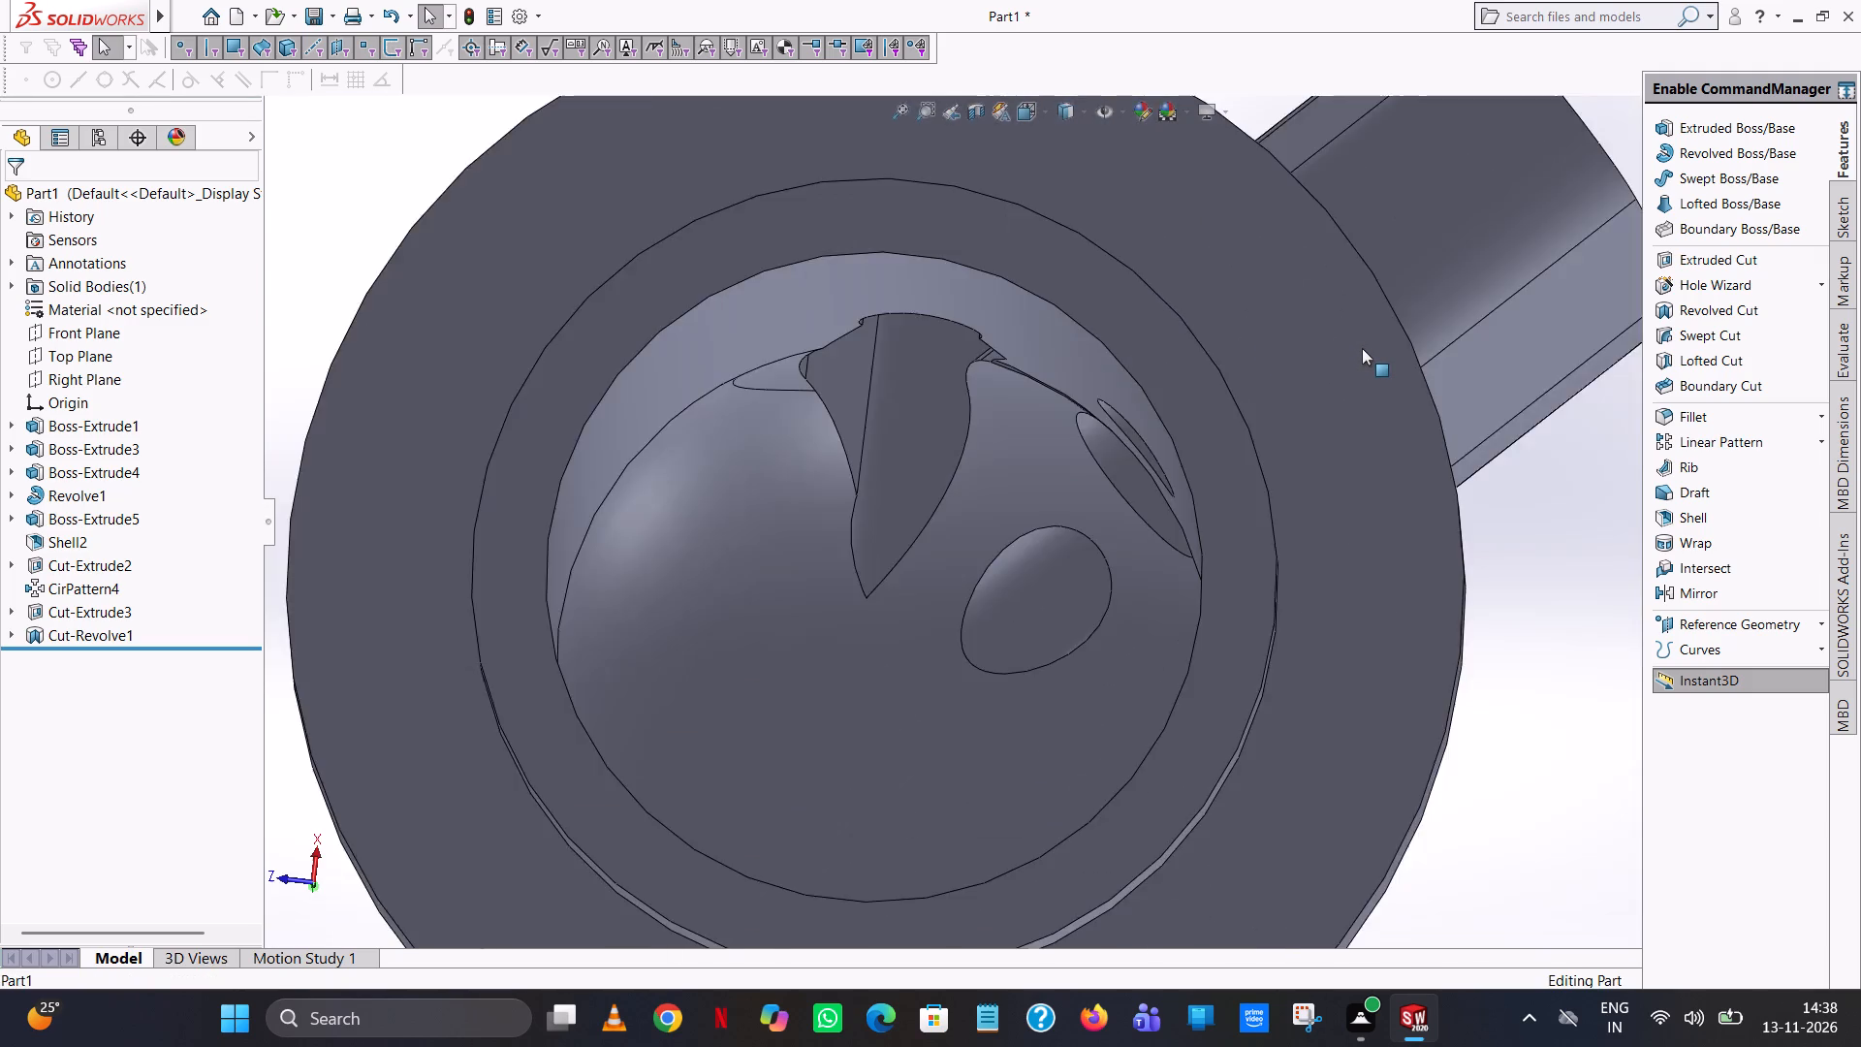
scroll(1362, 348, "up", 4)
Examine the outside of the fitting, including the oval flange holes and where both arms meet the dome.
middle_click_drag(740, 373, 805, 342)
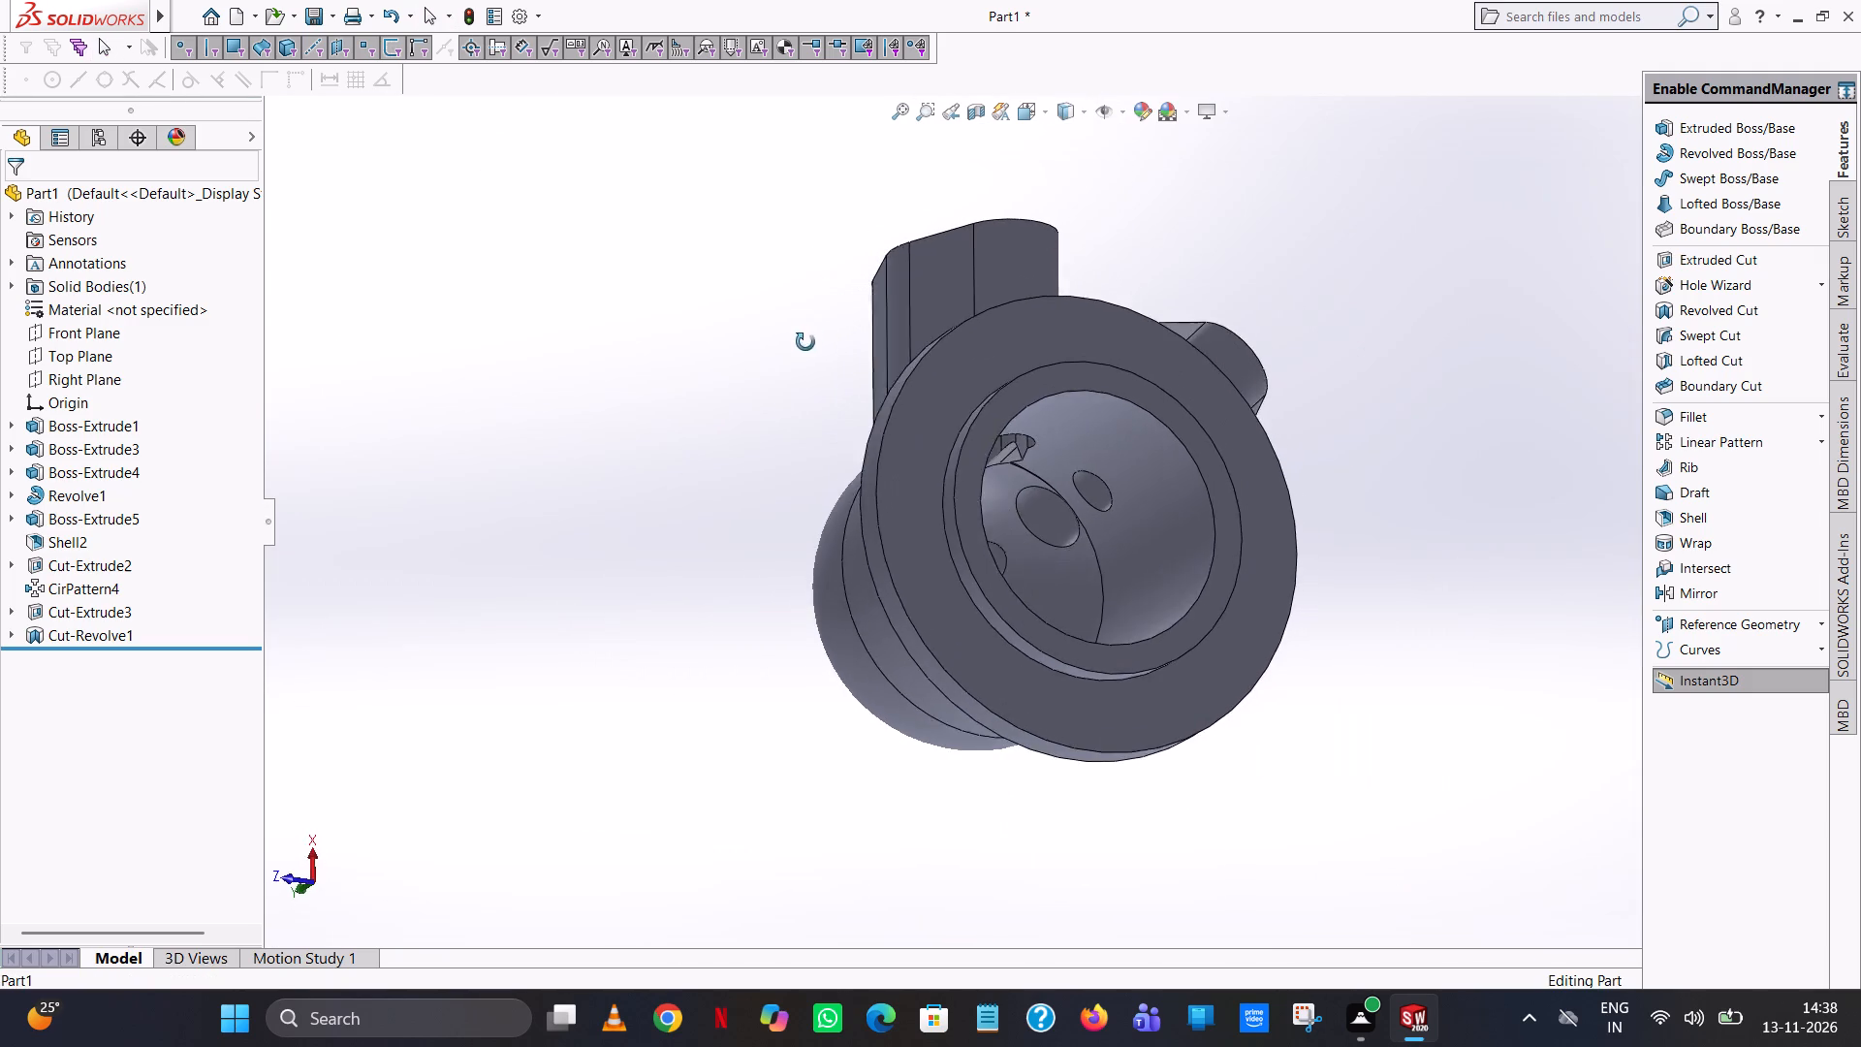
middle_click_drag(805, 342, 1090, 597)
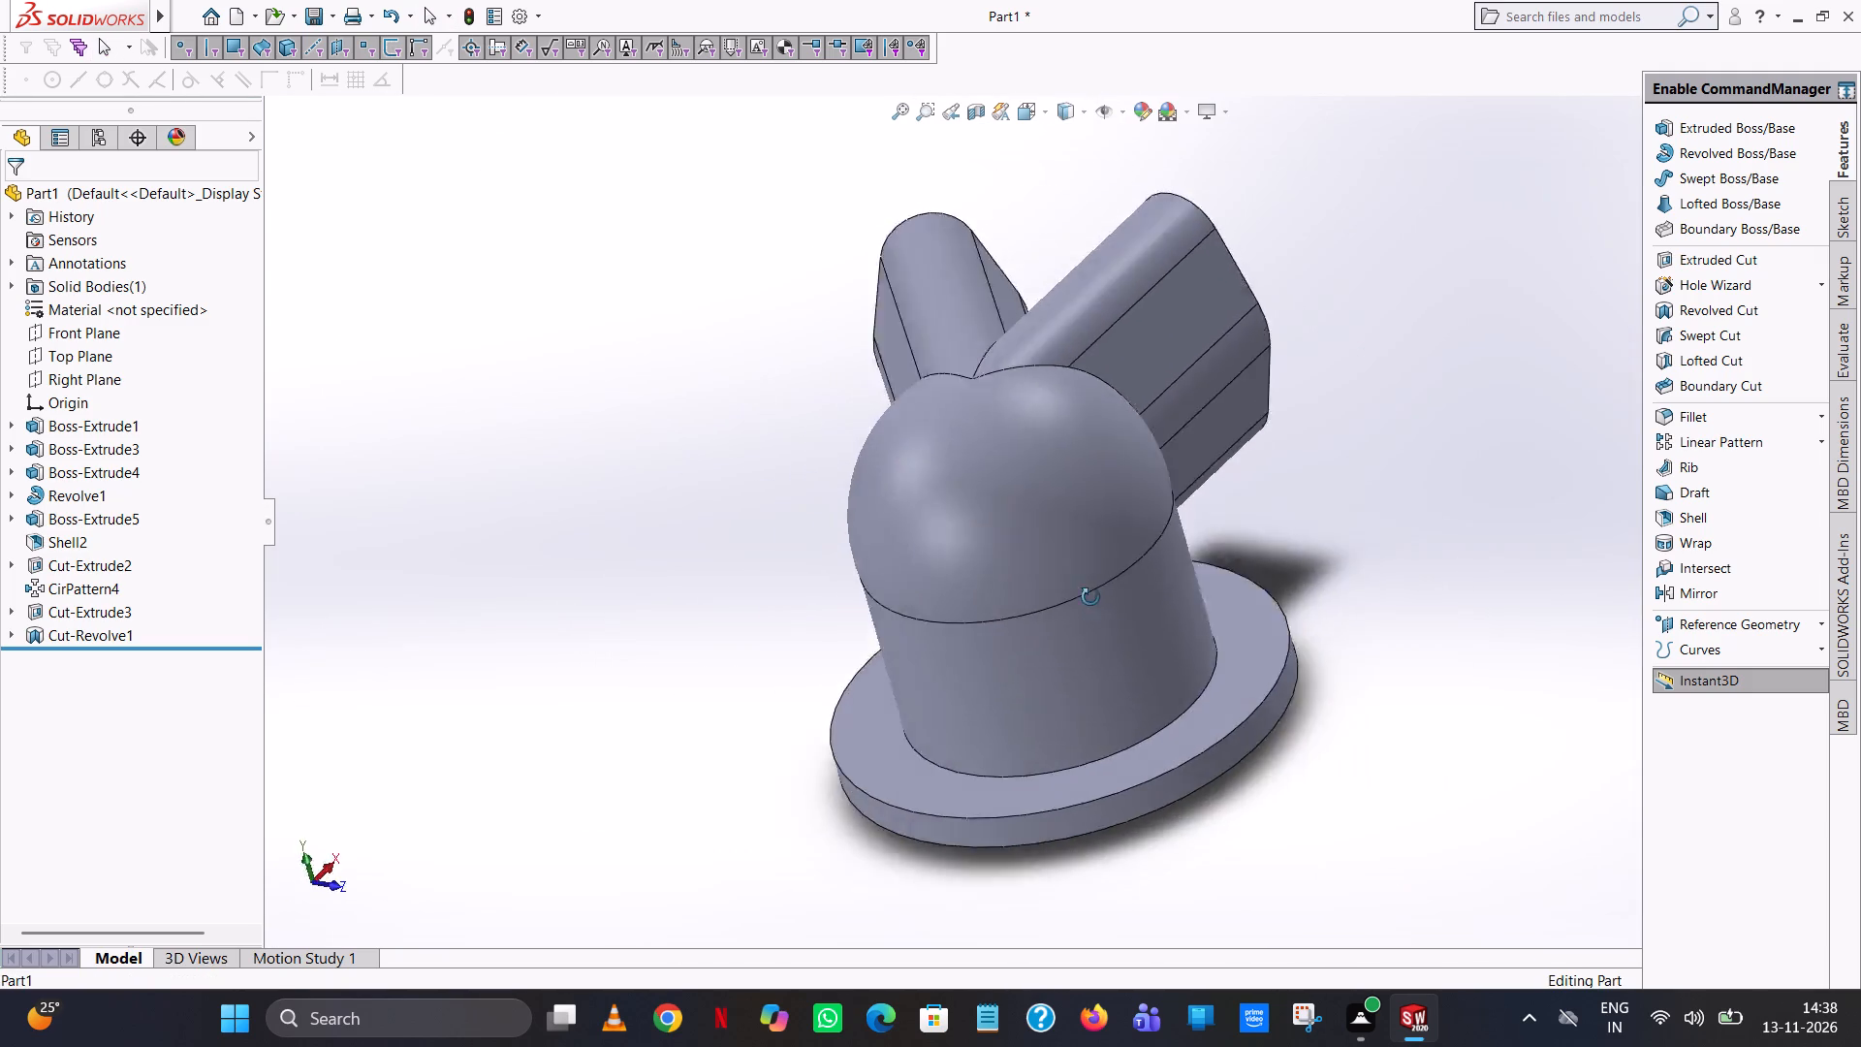
middle_click_drag(1090, 597, 1476, 241)
scroll(1149, 499, "down", 1)
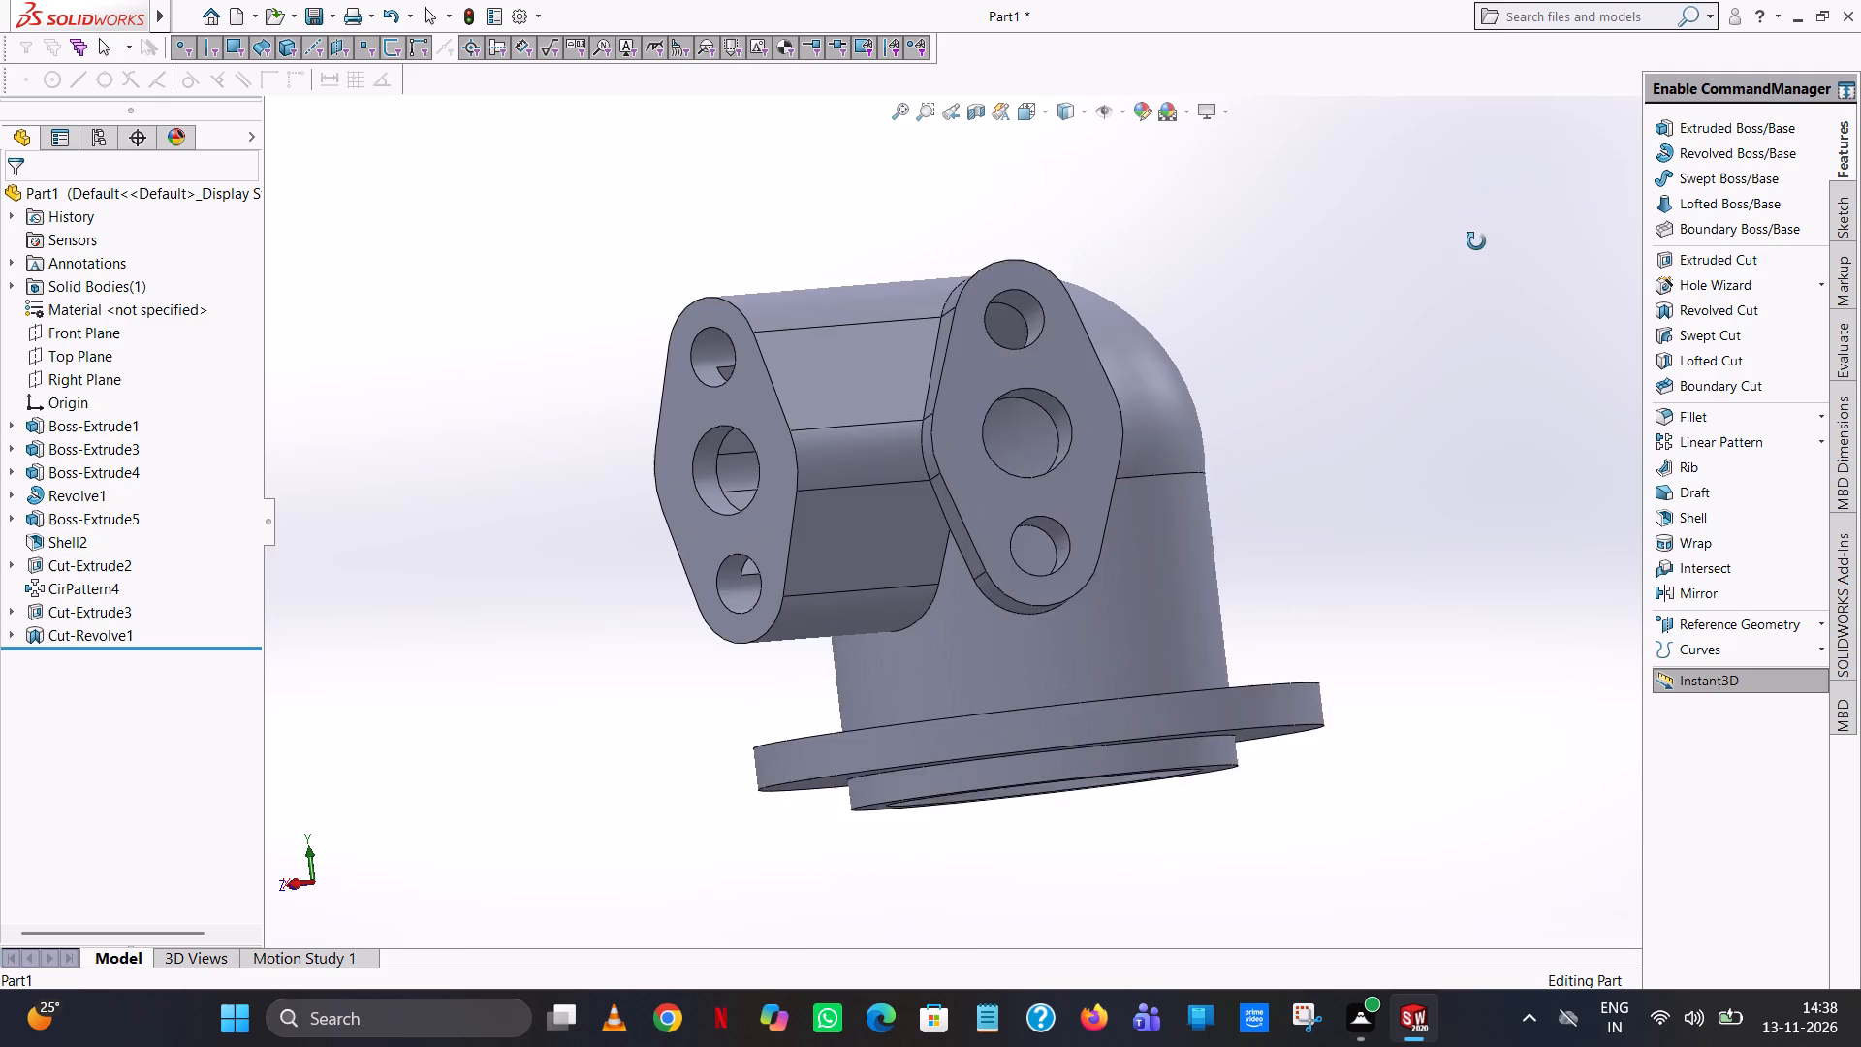
middle_click_drag(1476, 241, 1461, 260)
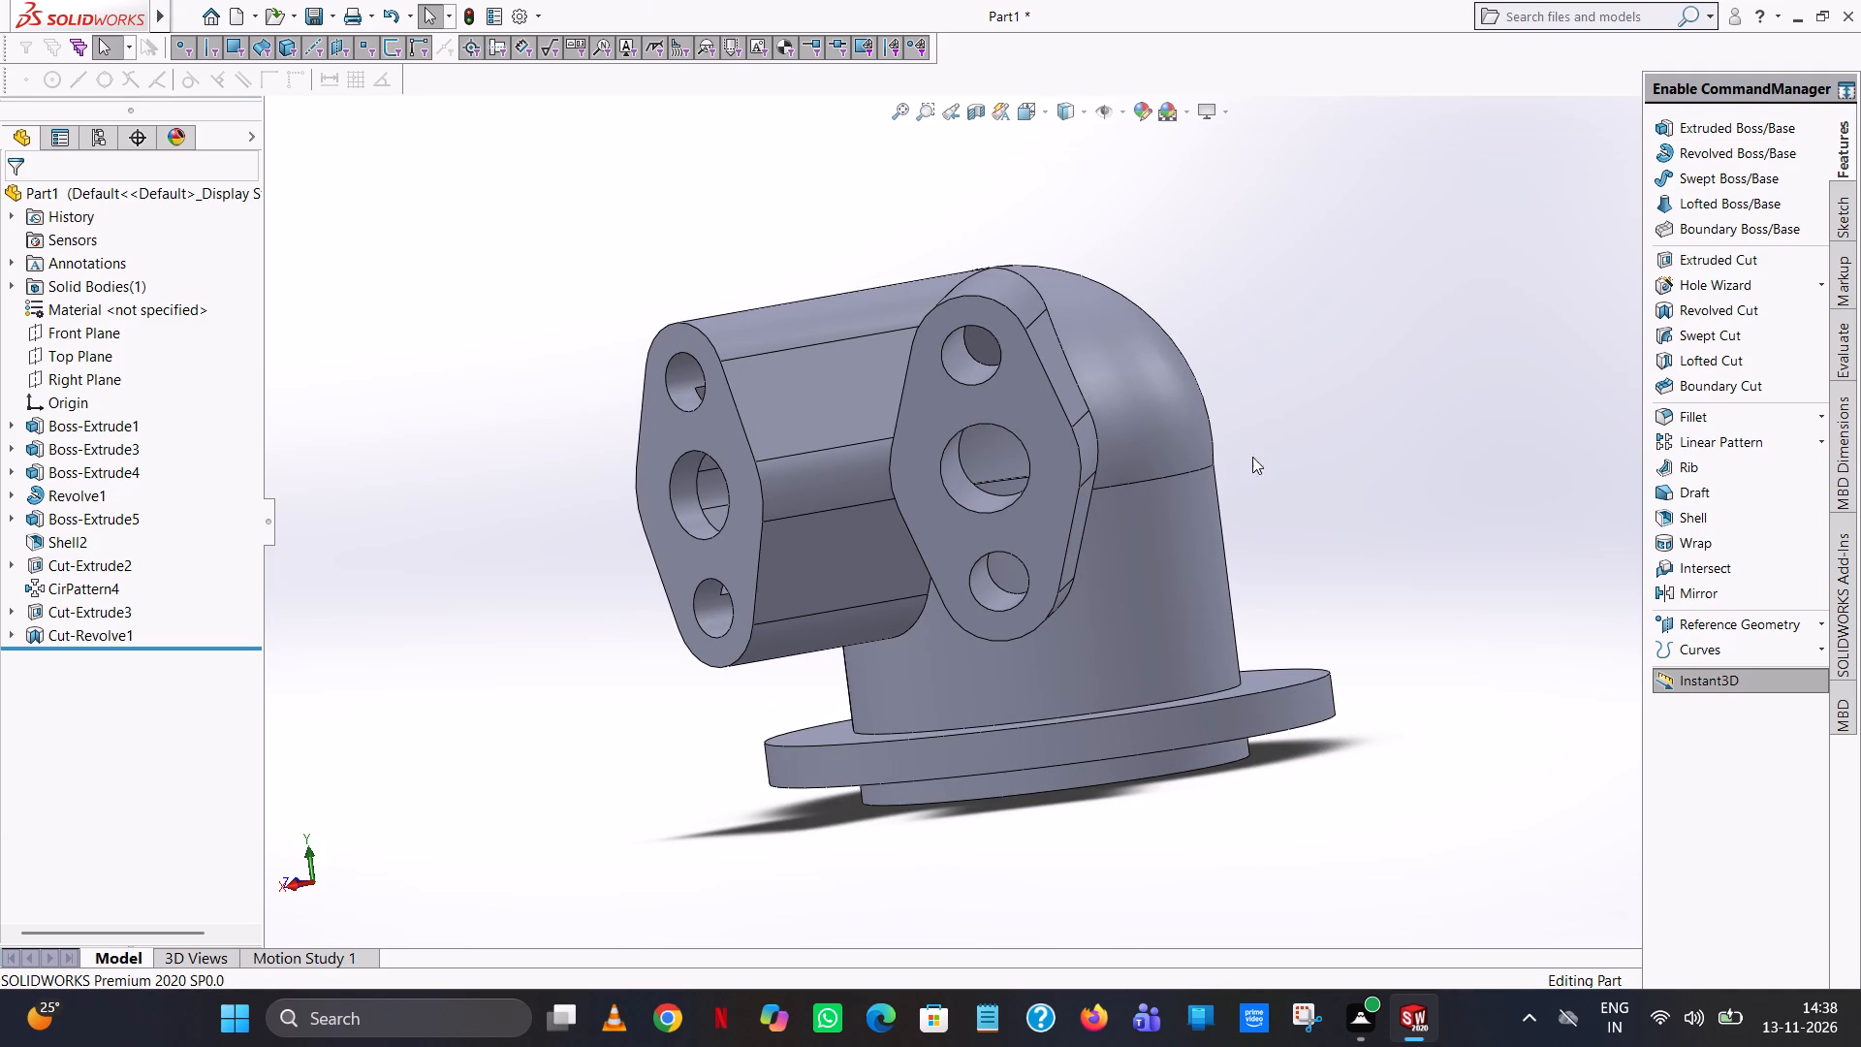
middle_click_drag(1249, 468, 1284, 218)
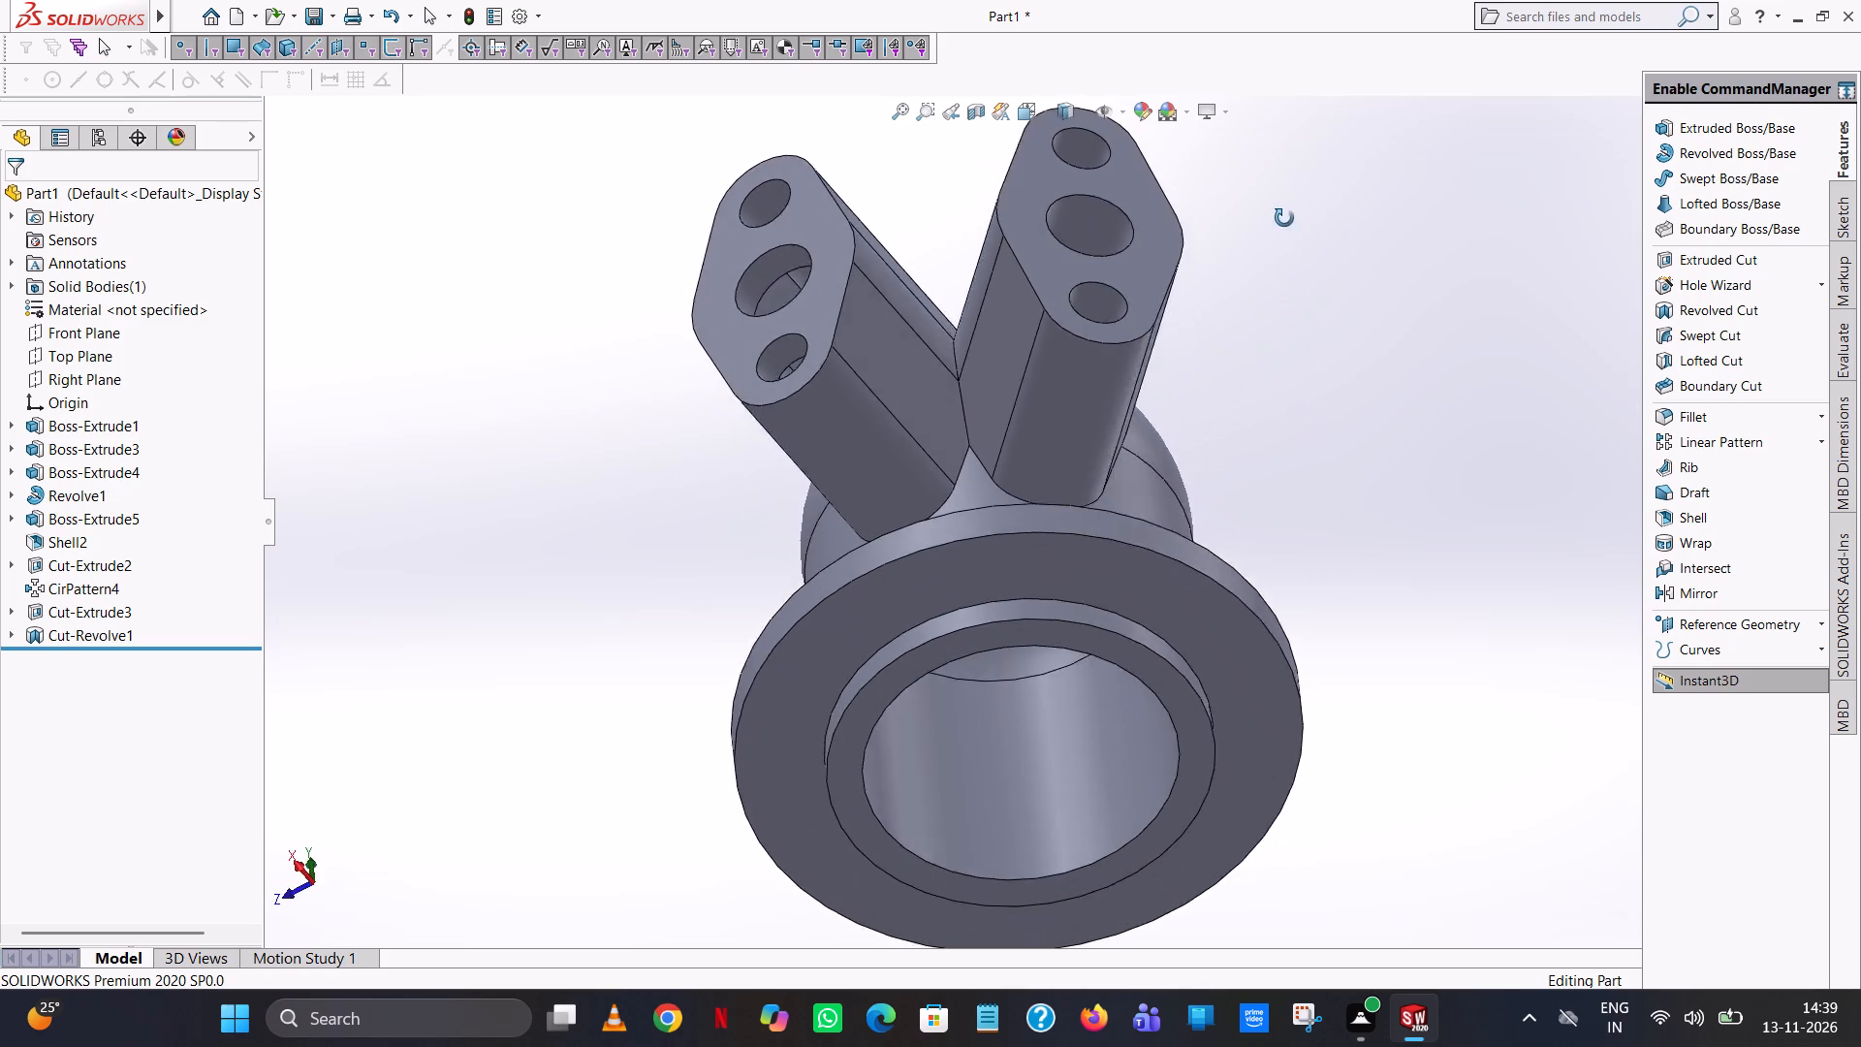
middle_click_drag(1284, 218, 1336, 432)
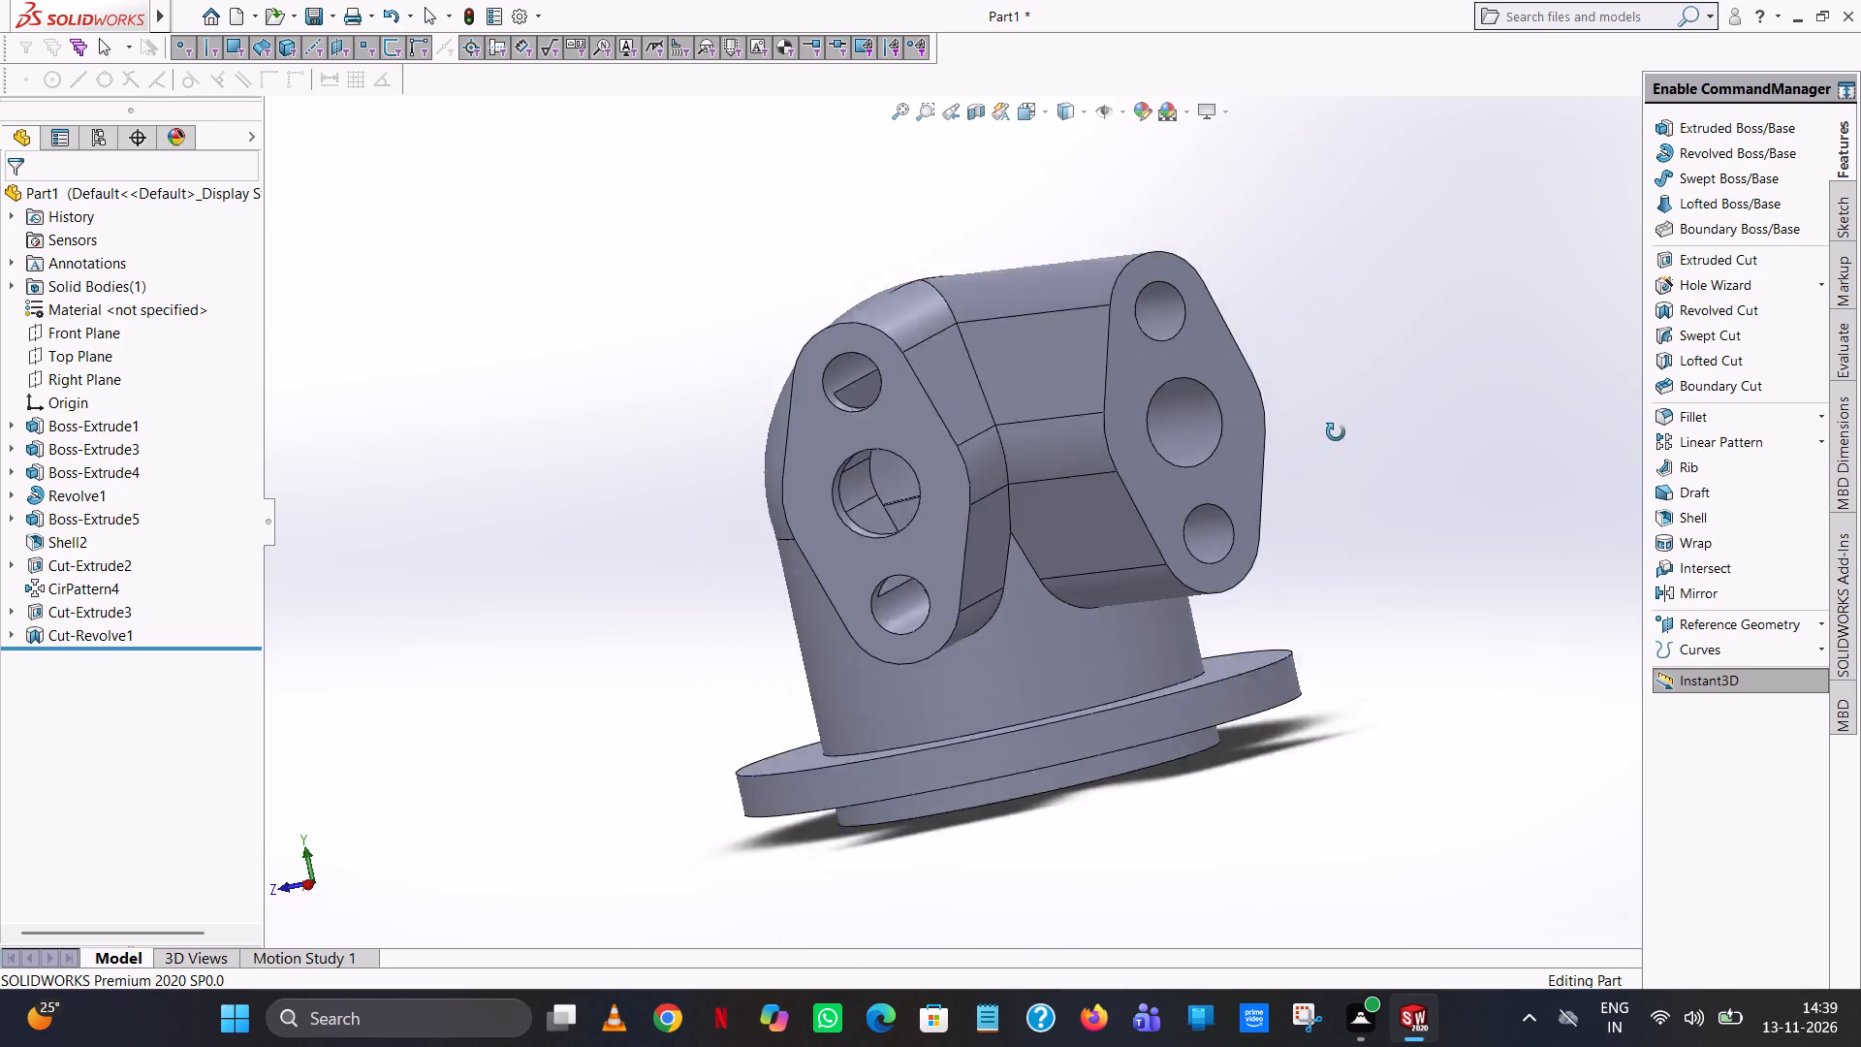
middle_click_drag(1336, 432, 1407, 696)
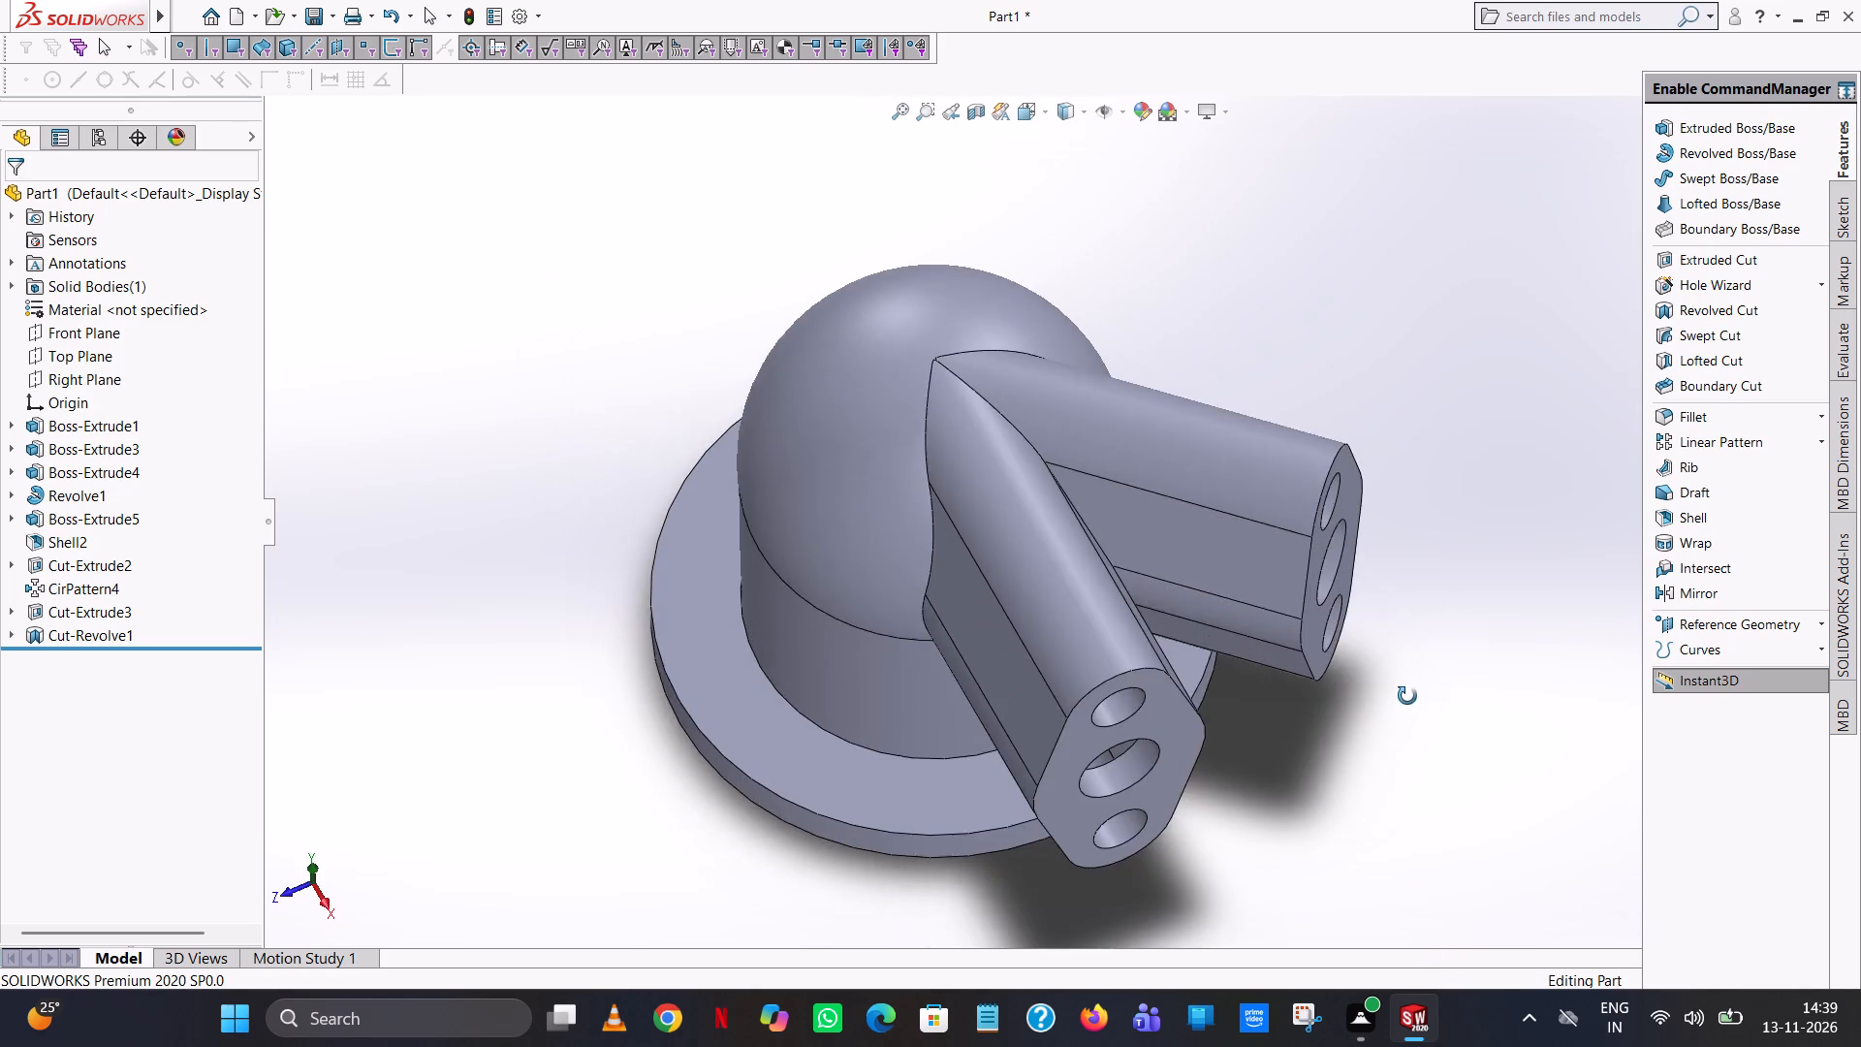
middle_click_drag(1407, 696, 1378, 857)
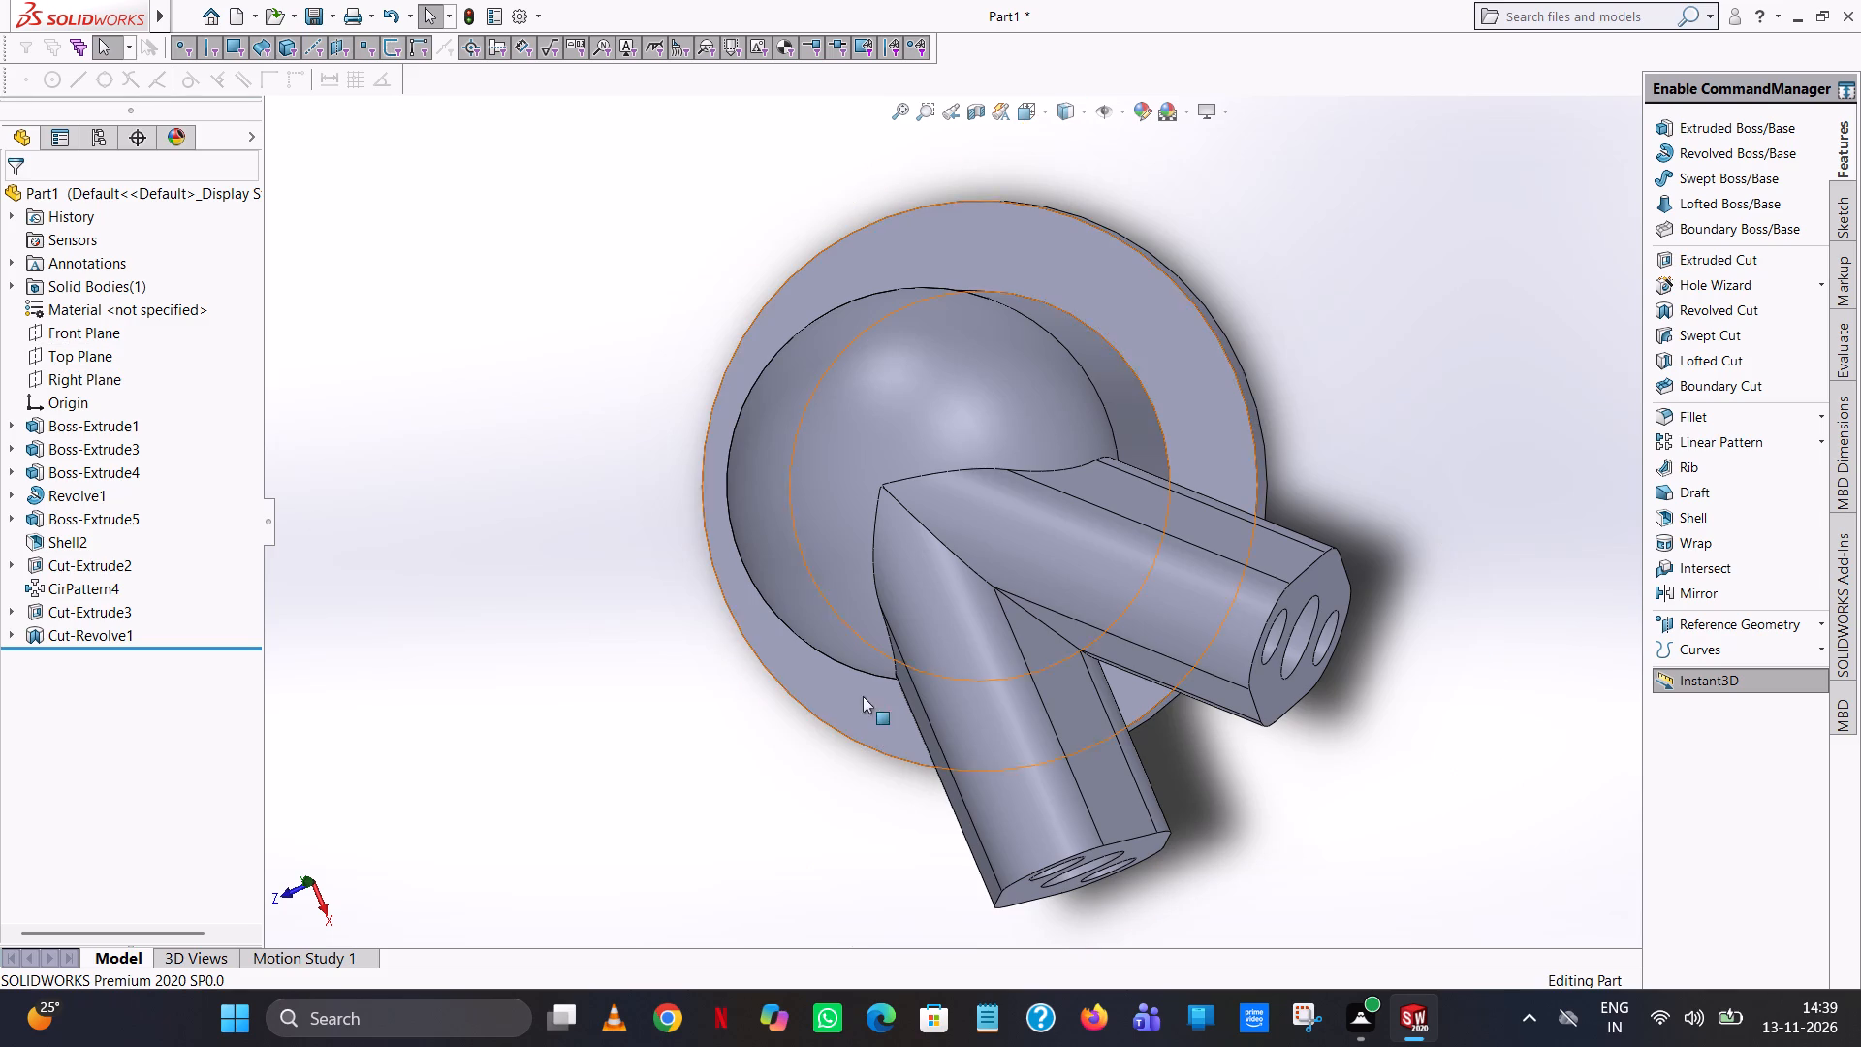
scroll(998, 484, "up", 1)
middle_click_drag(1002, 483, 1053, 465)
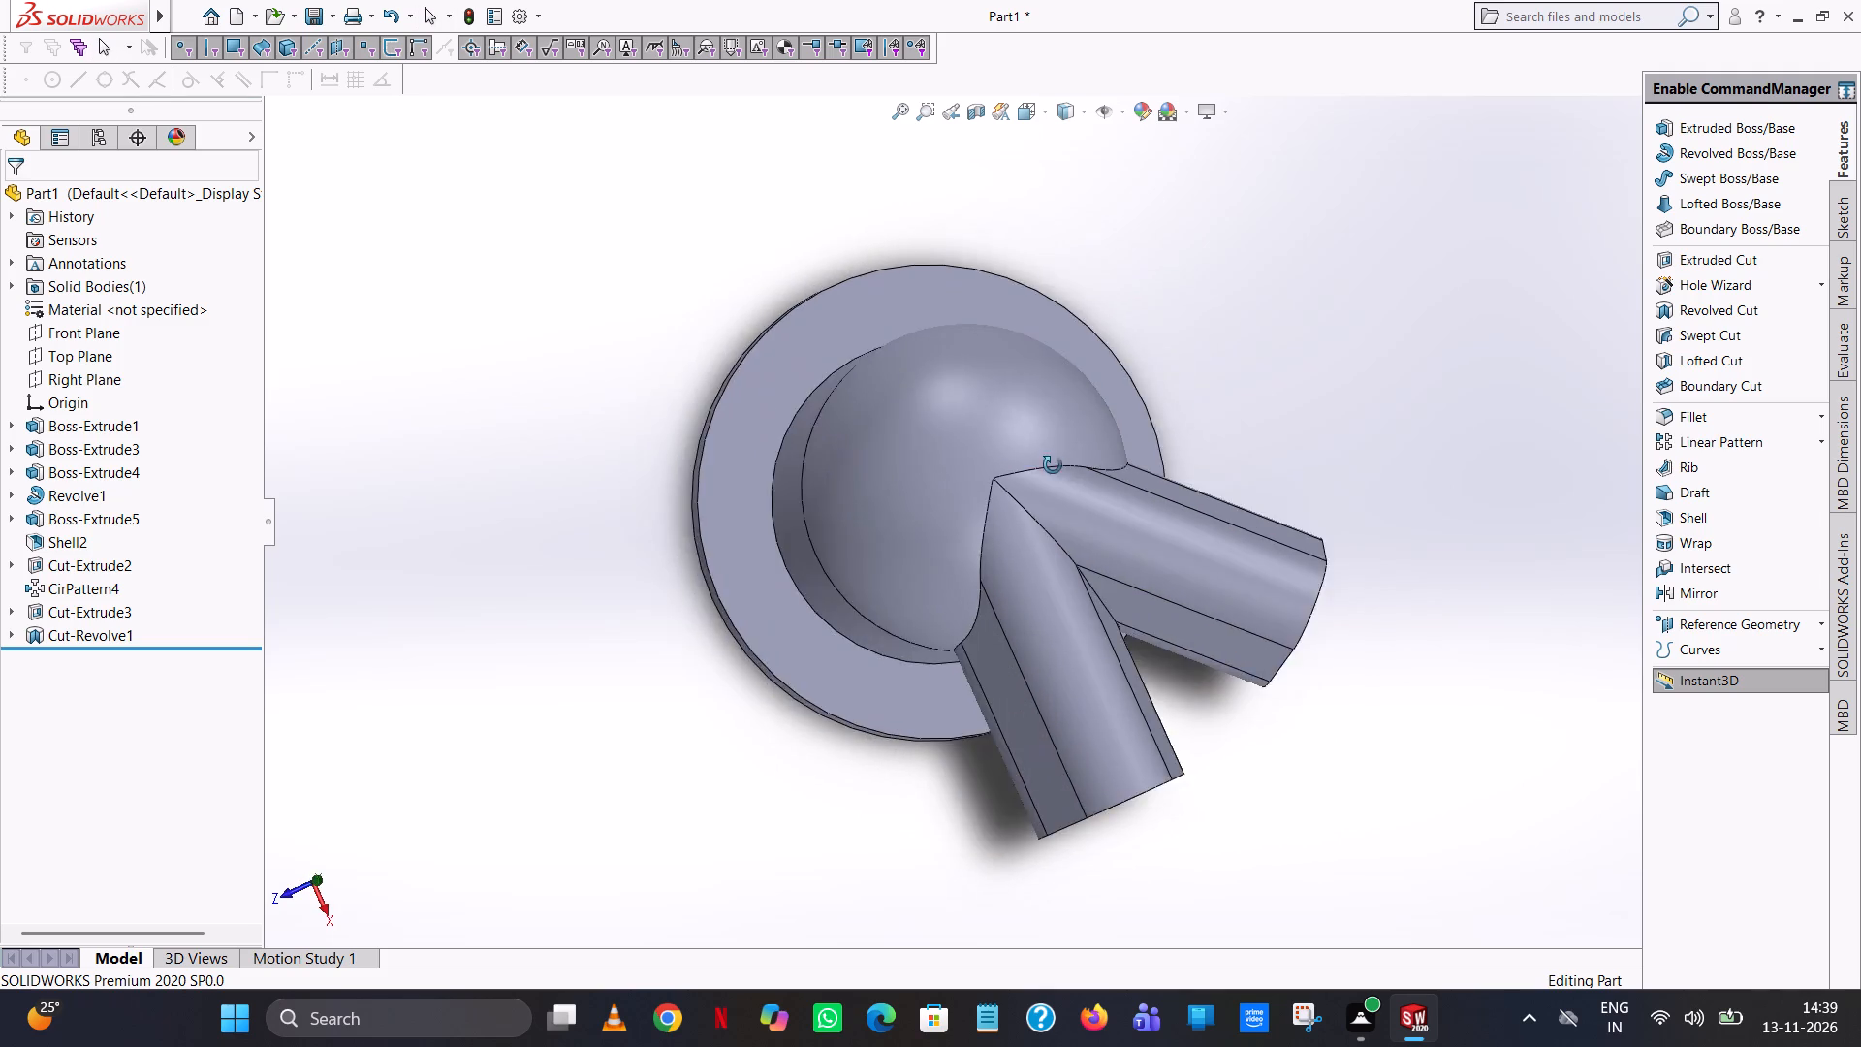
middle_click_drag(1053, 465, 1024, 458)
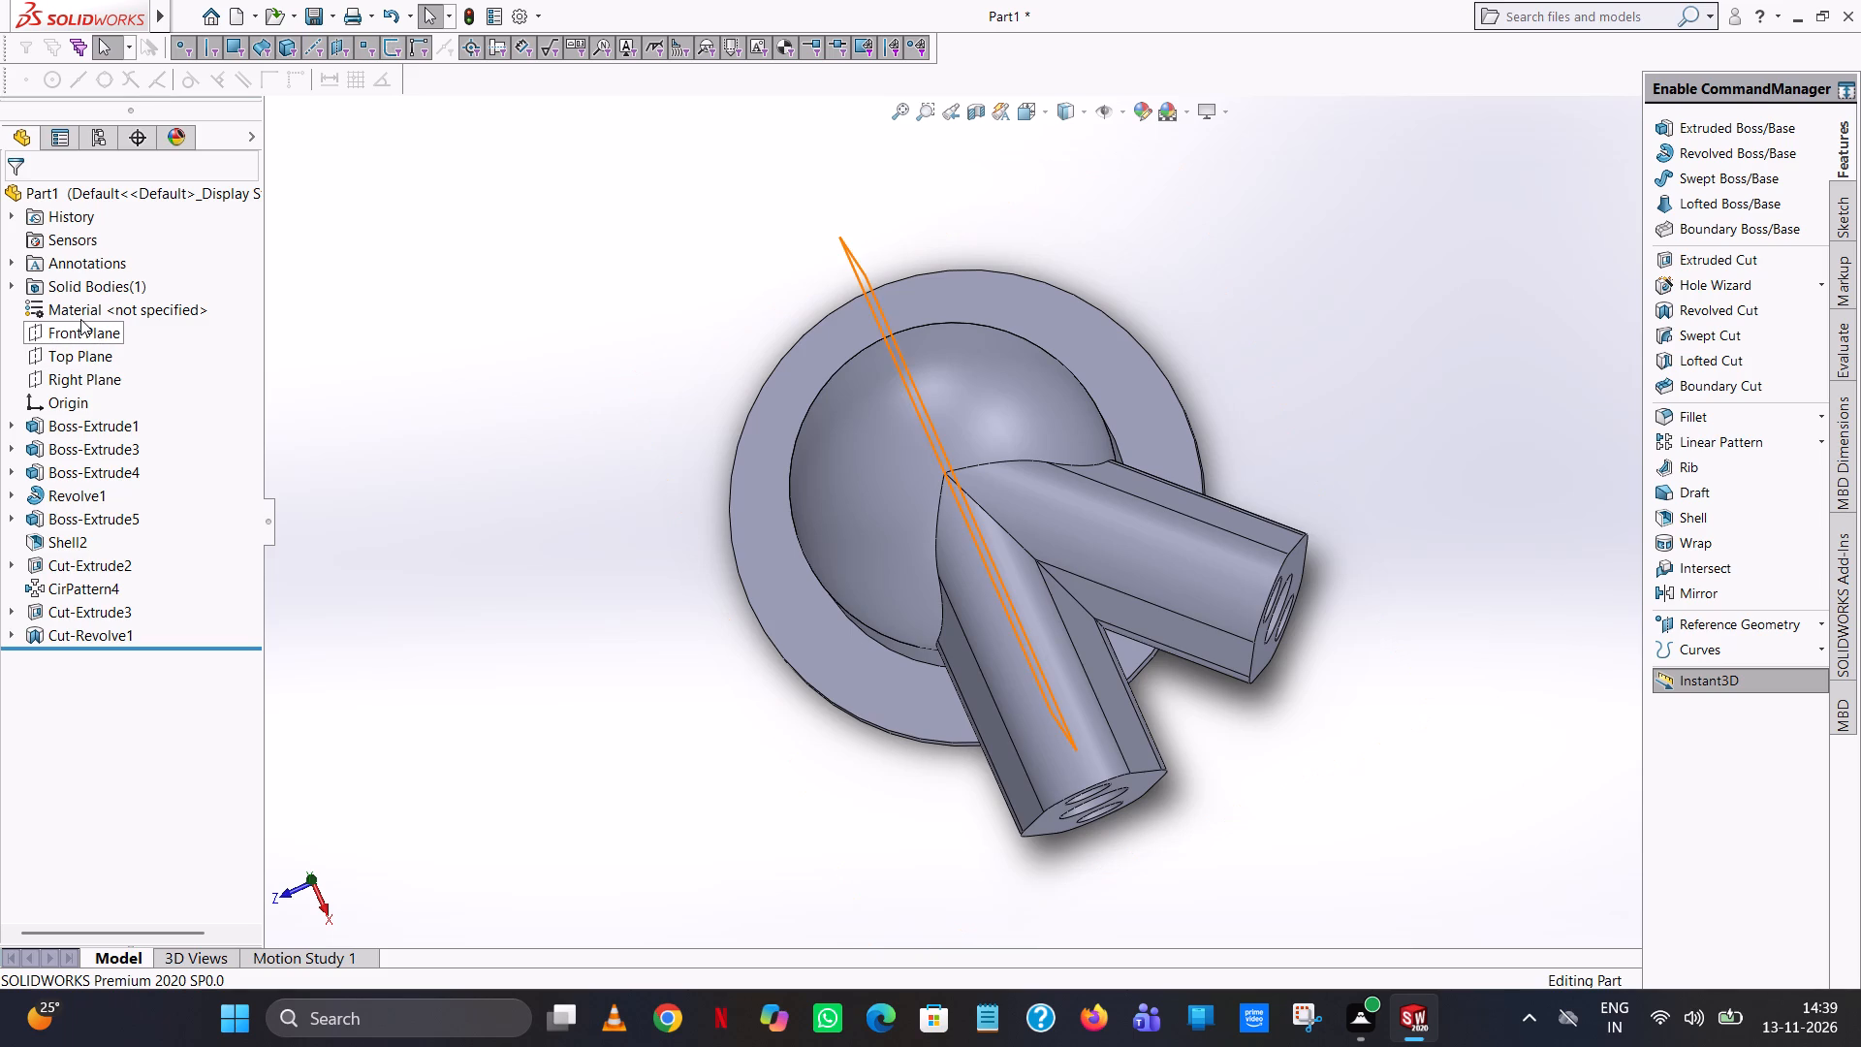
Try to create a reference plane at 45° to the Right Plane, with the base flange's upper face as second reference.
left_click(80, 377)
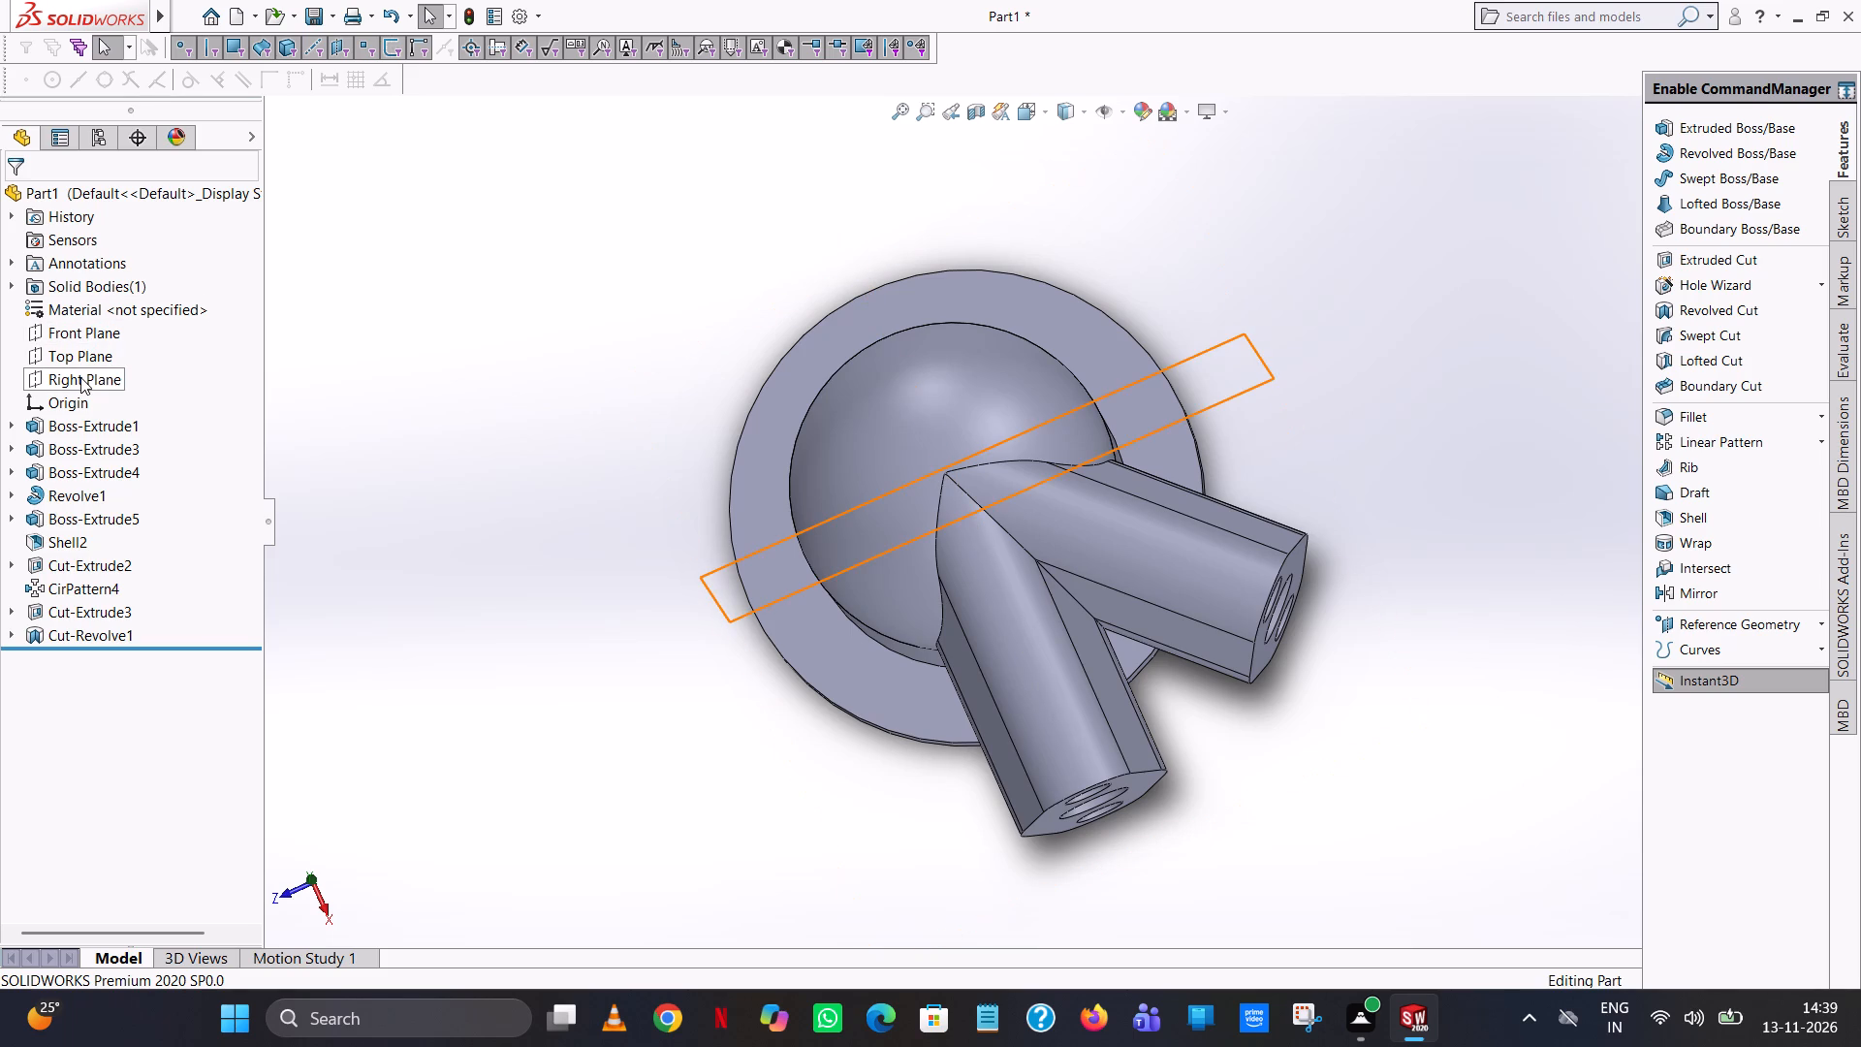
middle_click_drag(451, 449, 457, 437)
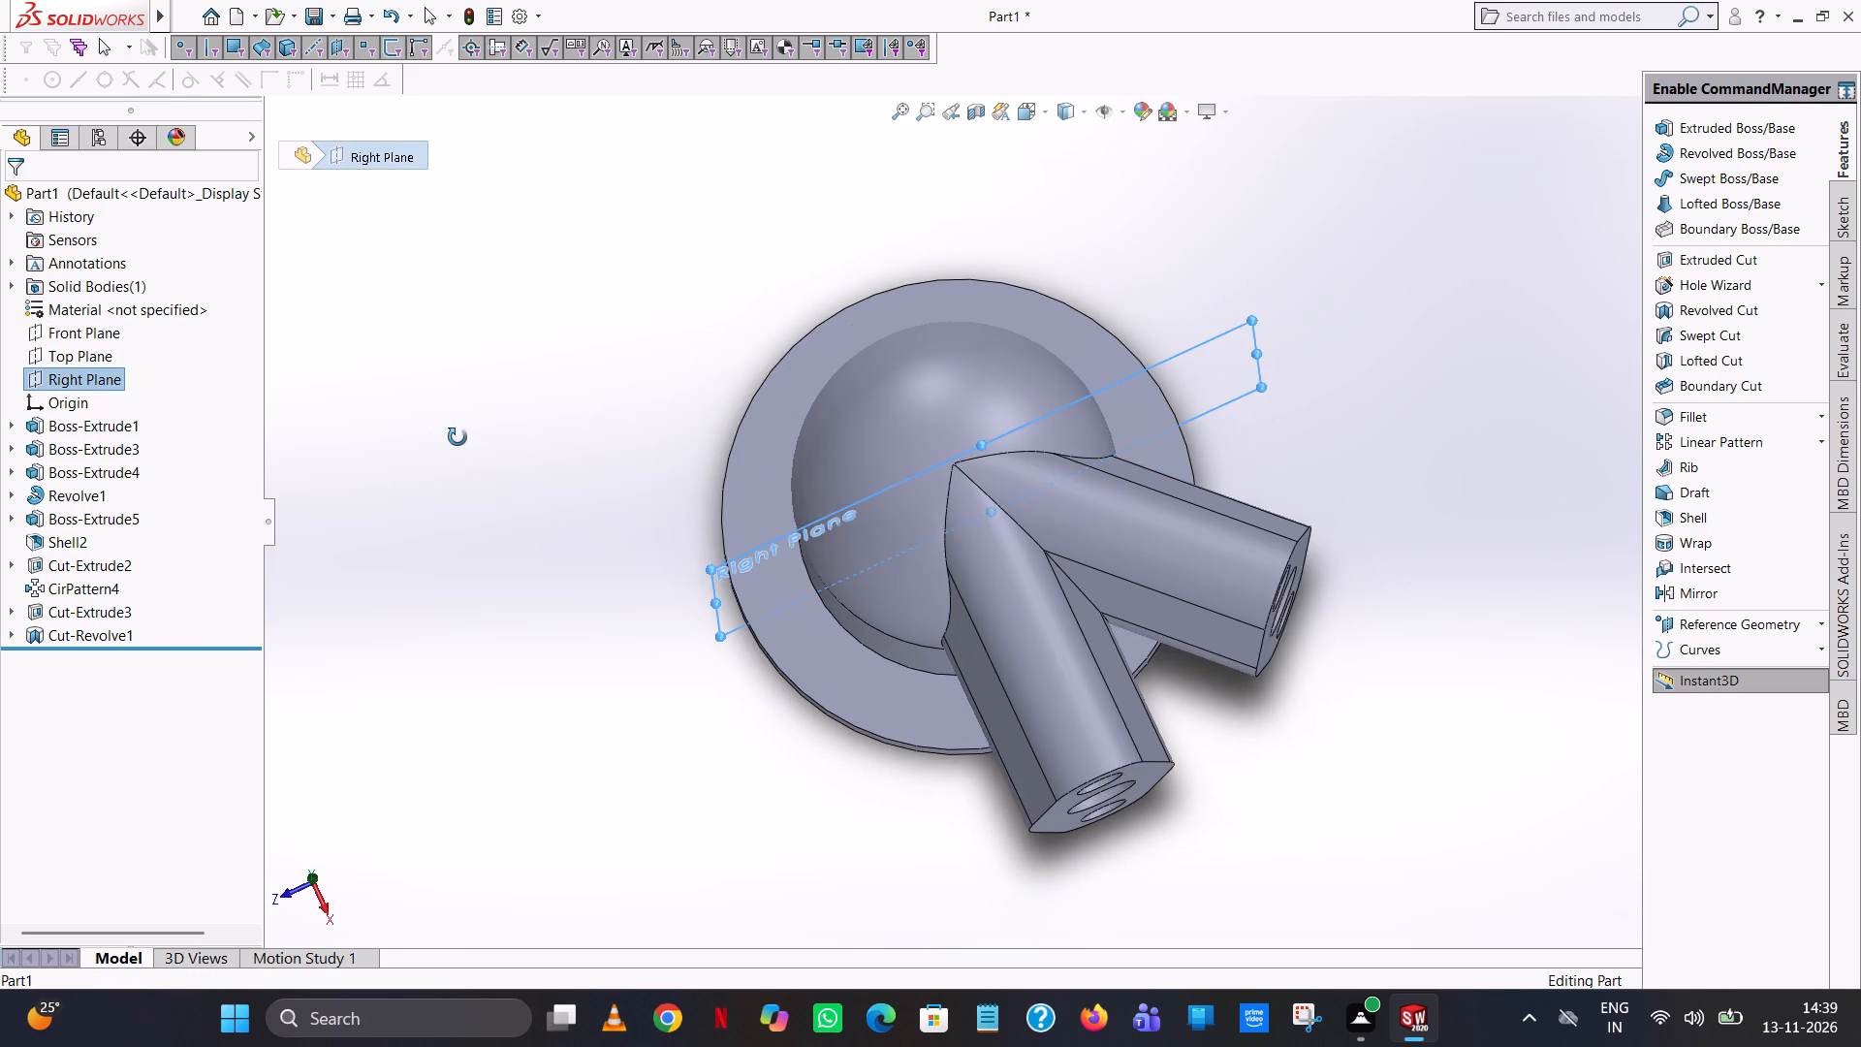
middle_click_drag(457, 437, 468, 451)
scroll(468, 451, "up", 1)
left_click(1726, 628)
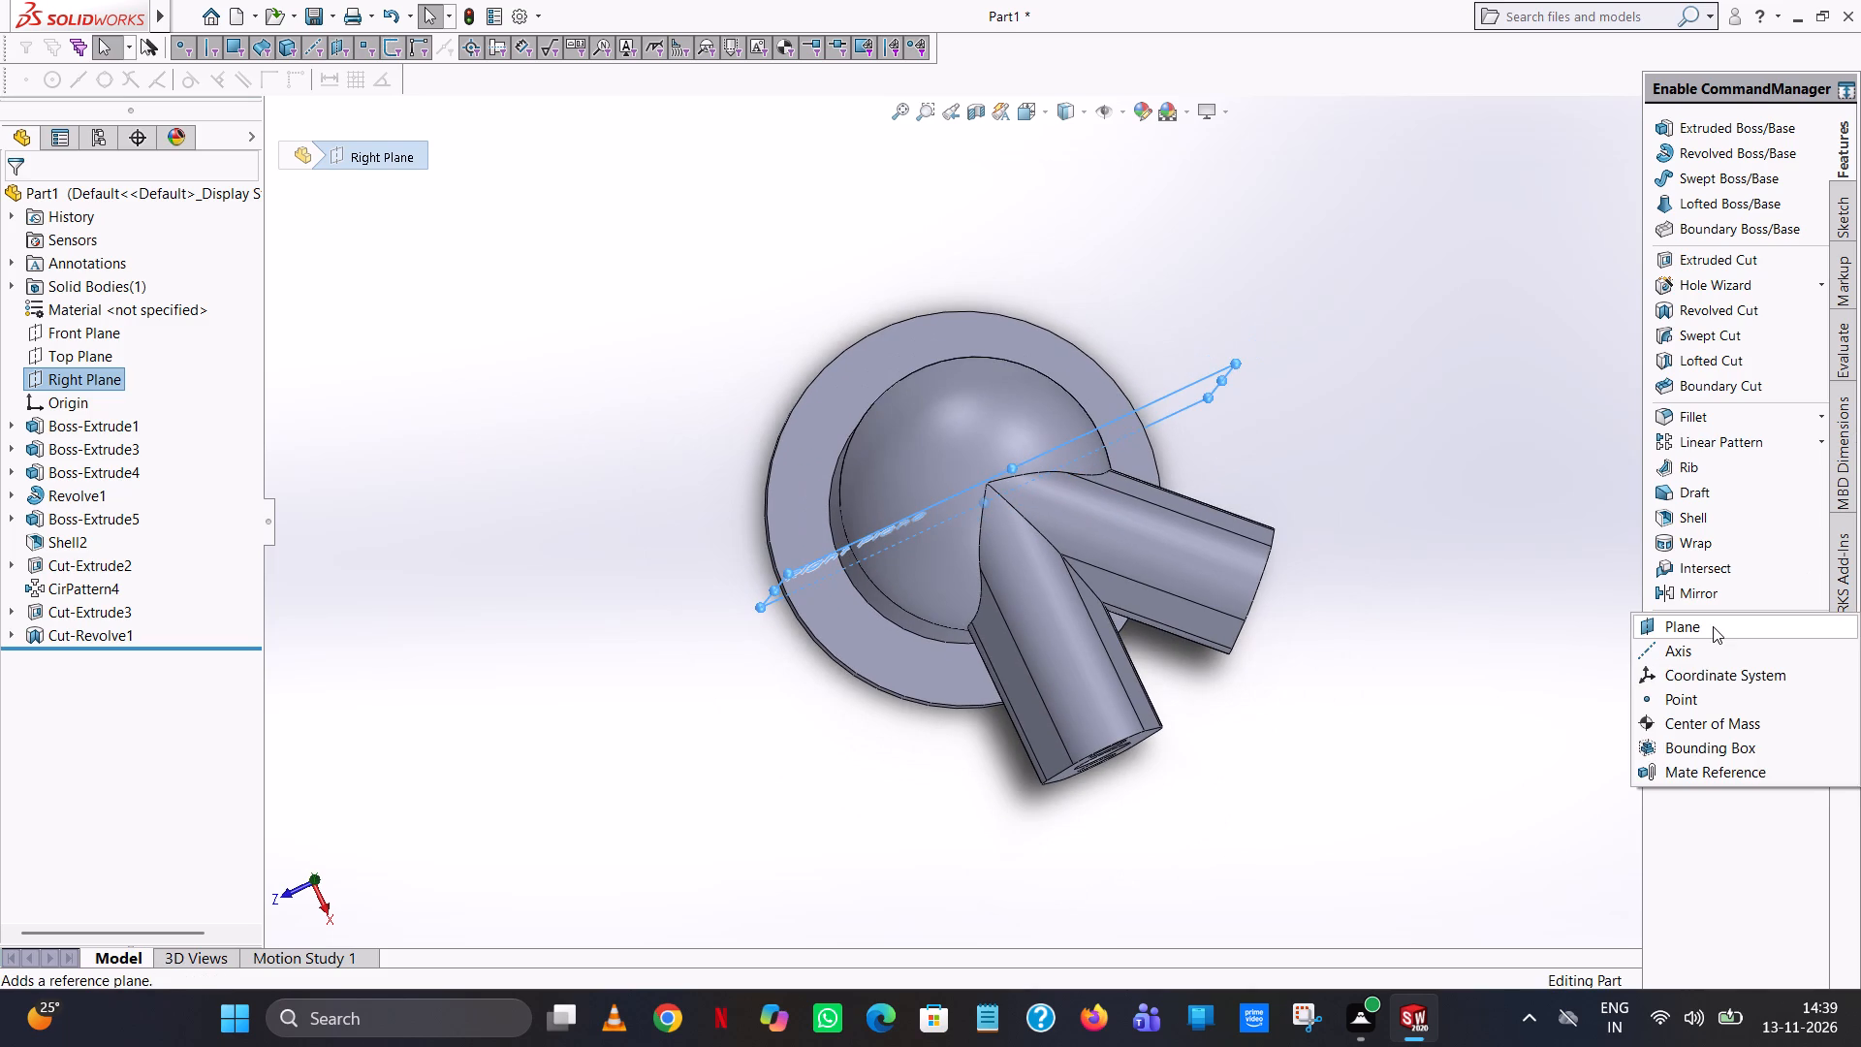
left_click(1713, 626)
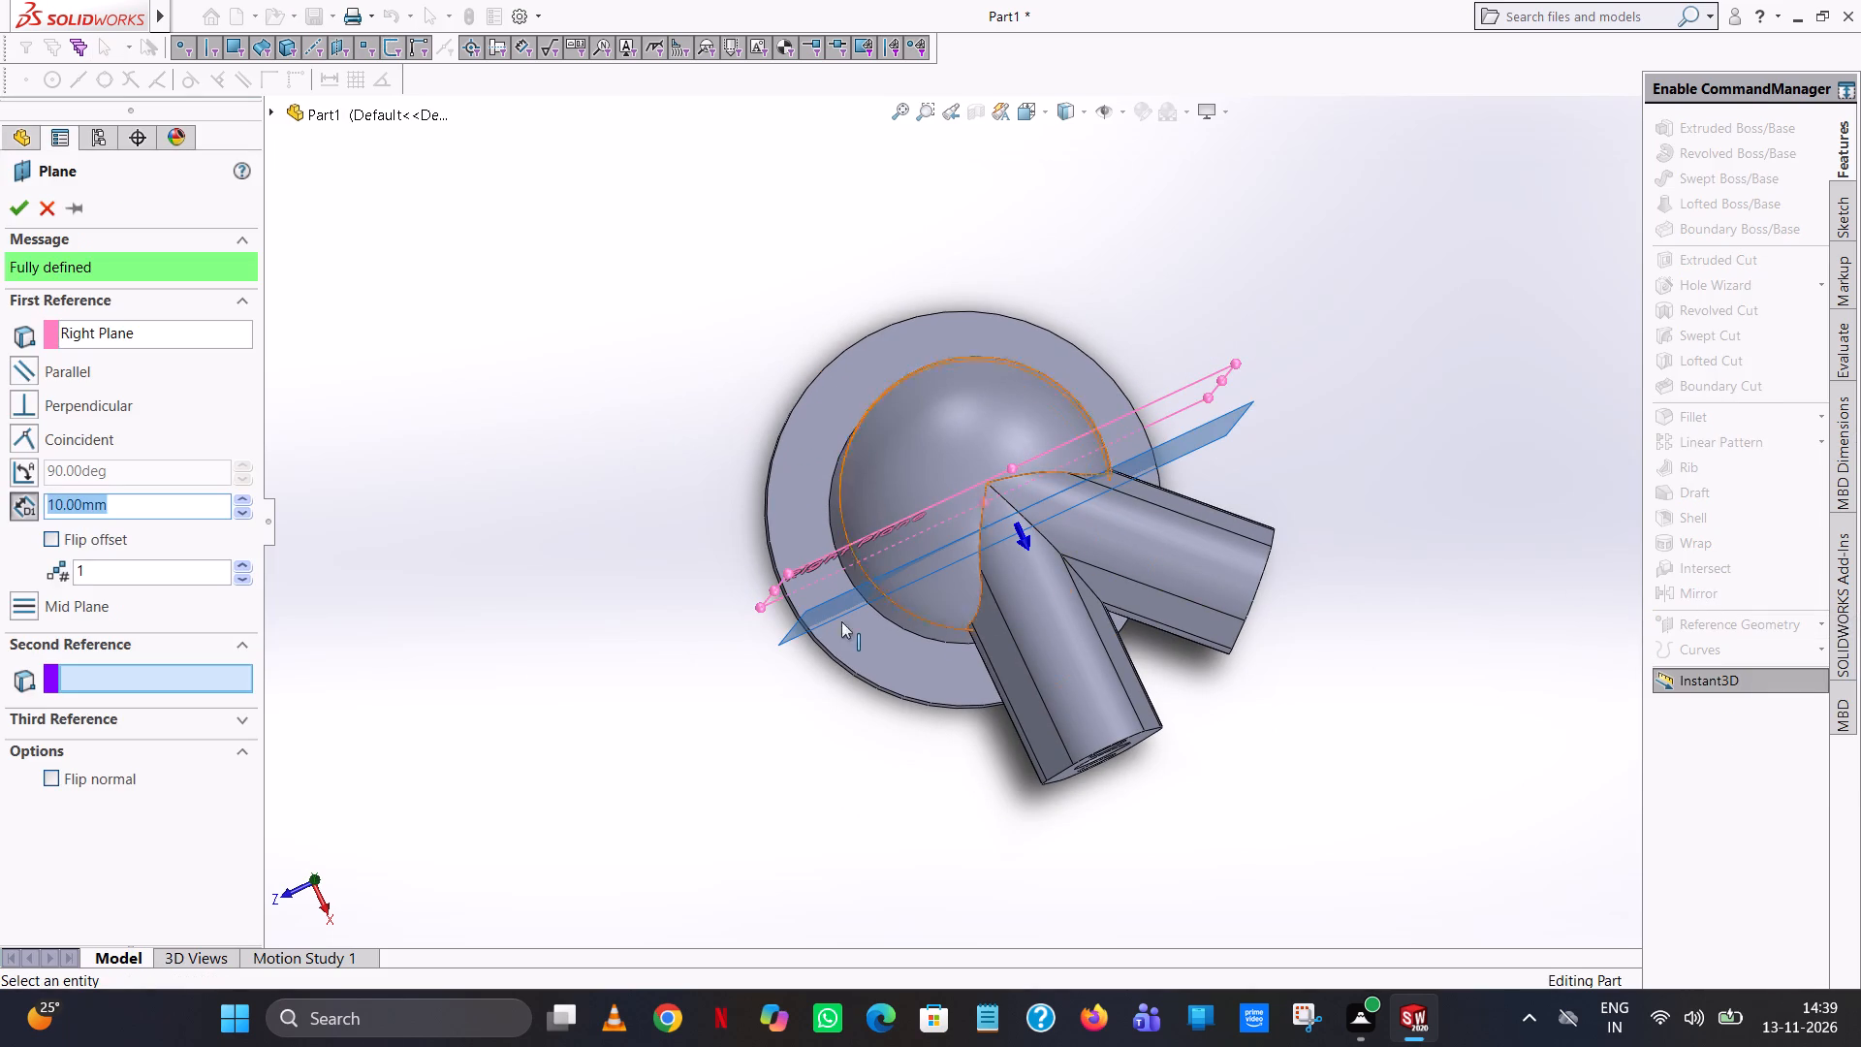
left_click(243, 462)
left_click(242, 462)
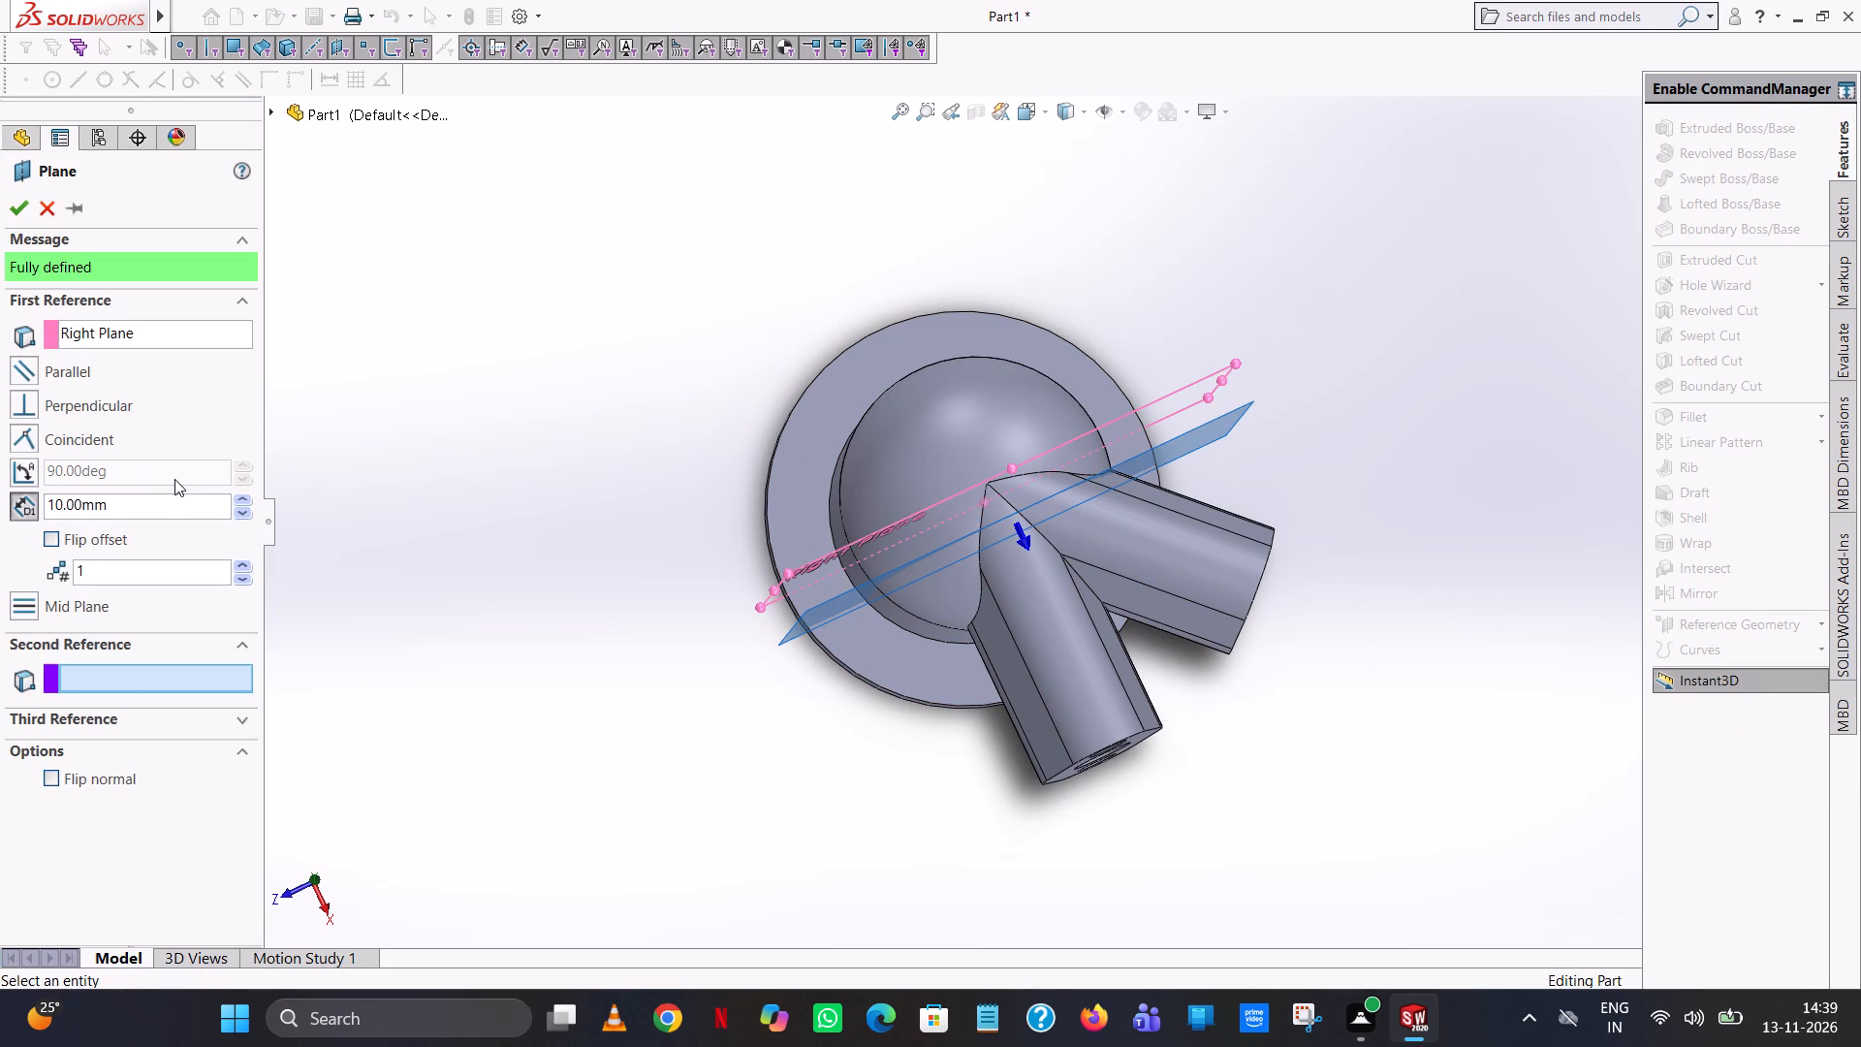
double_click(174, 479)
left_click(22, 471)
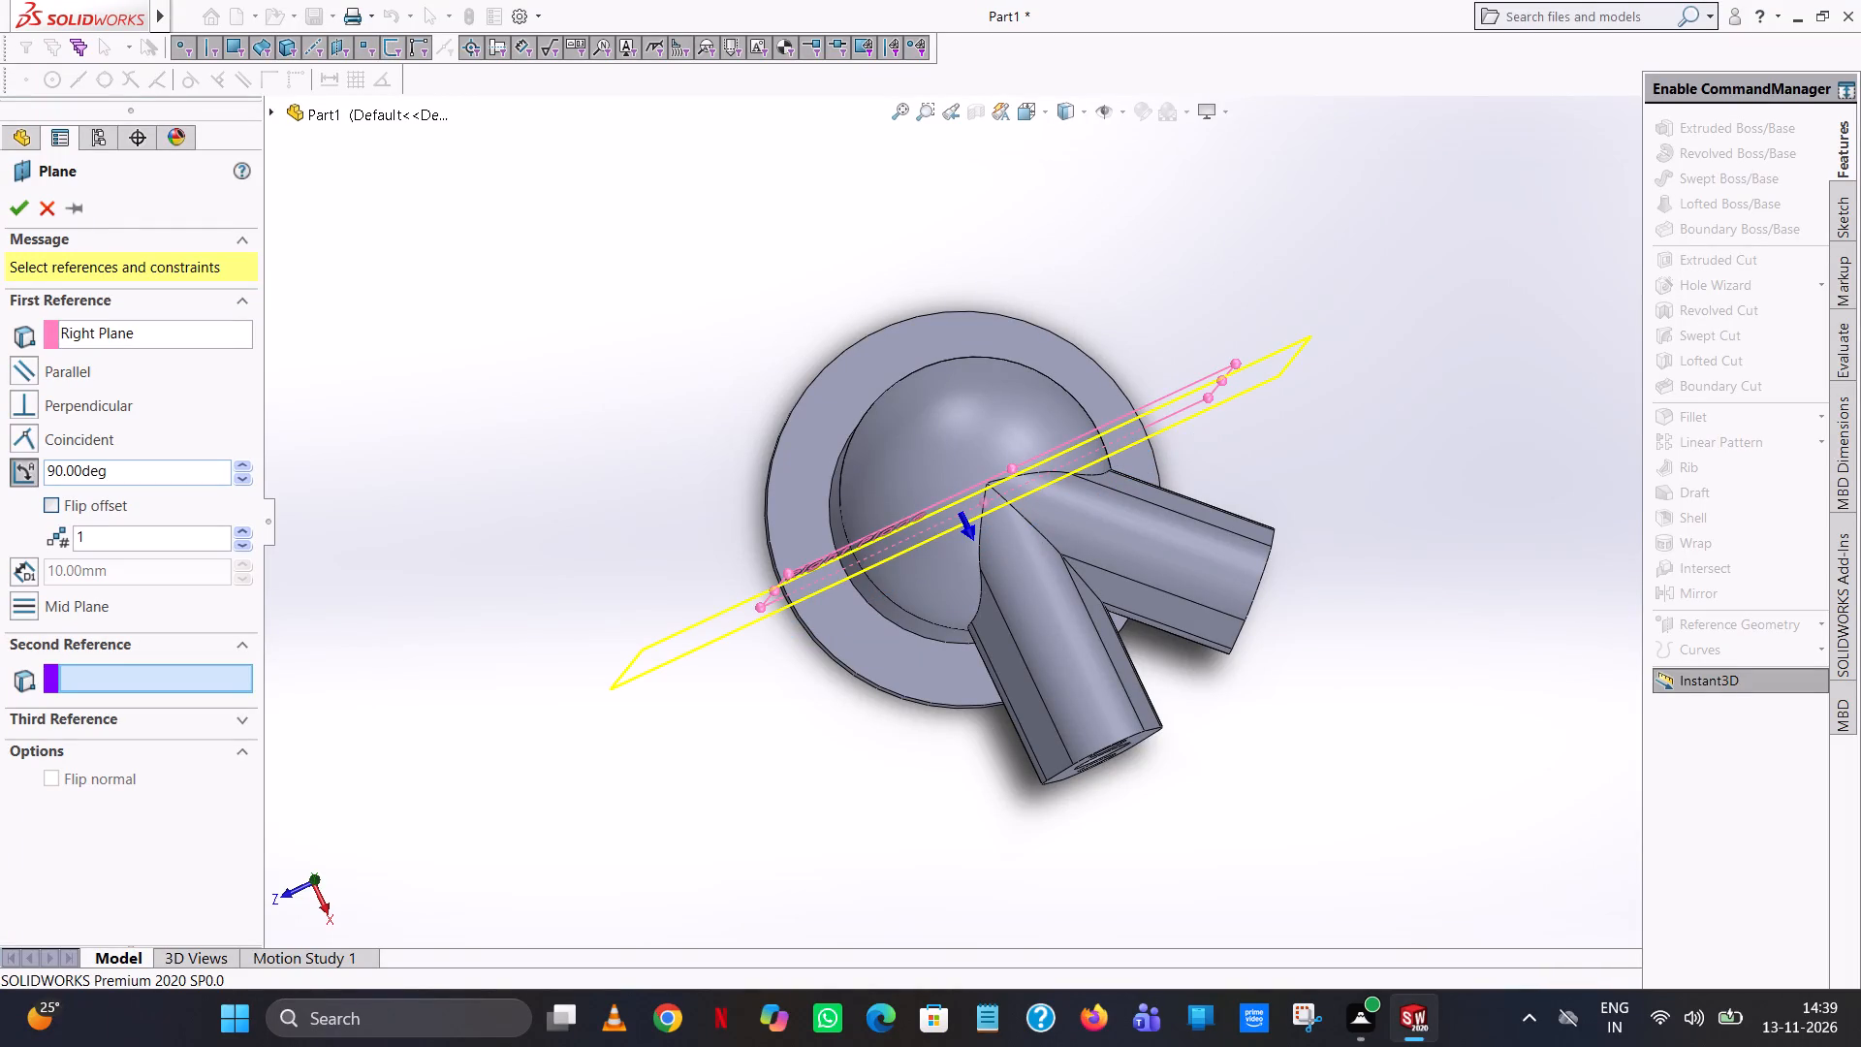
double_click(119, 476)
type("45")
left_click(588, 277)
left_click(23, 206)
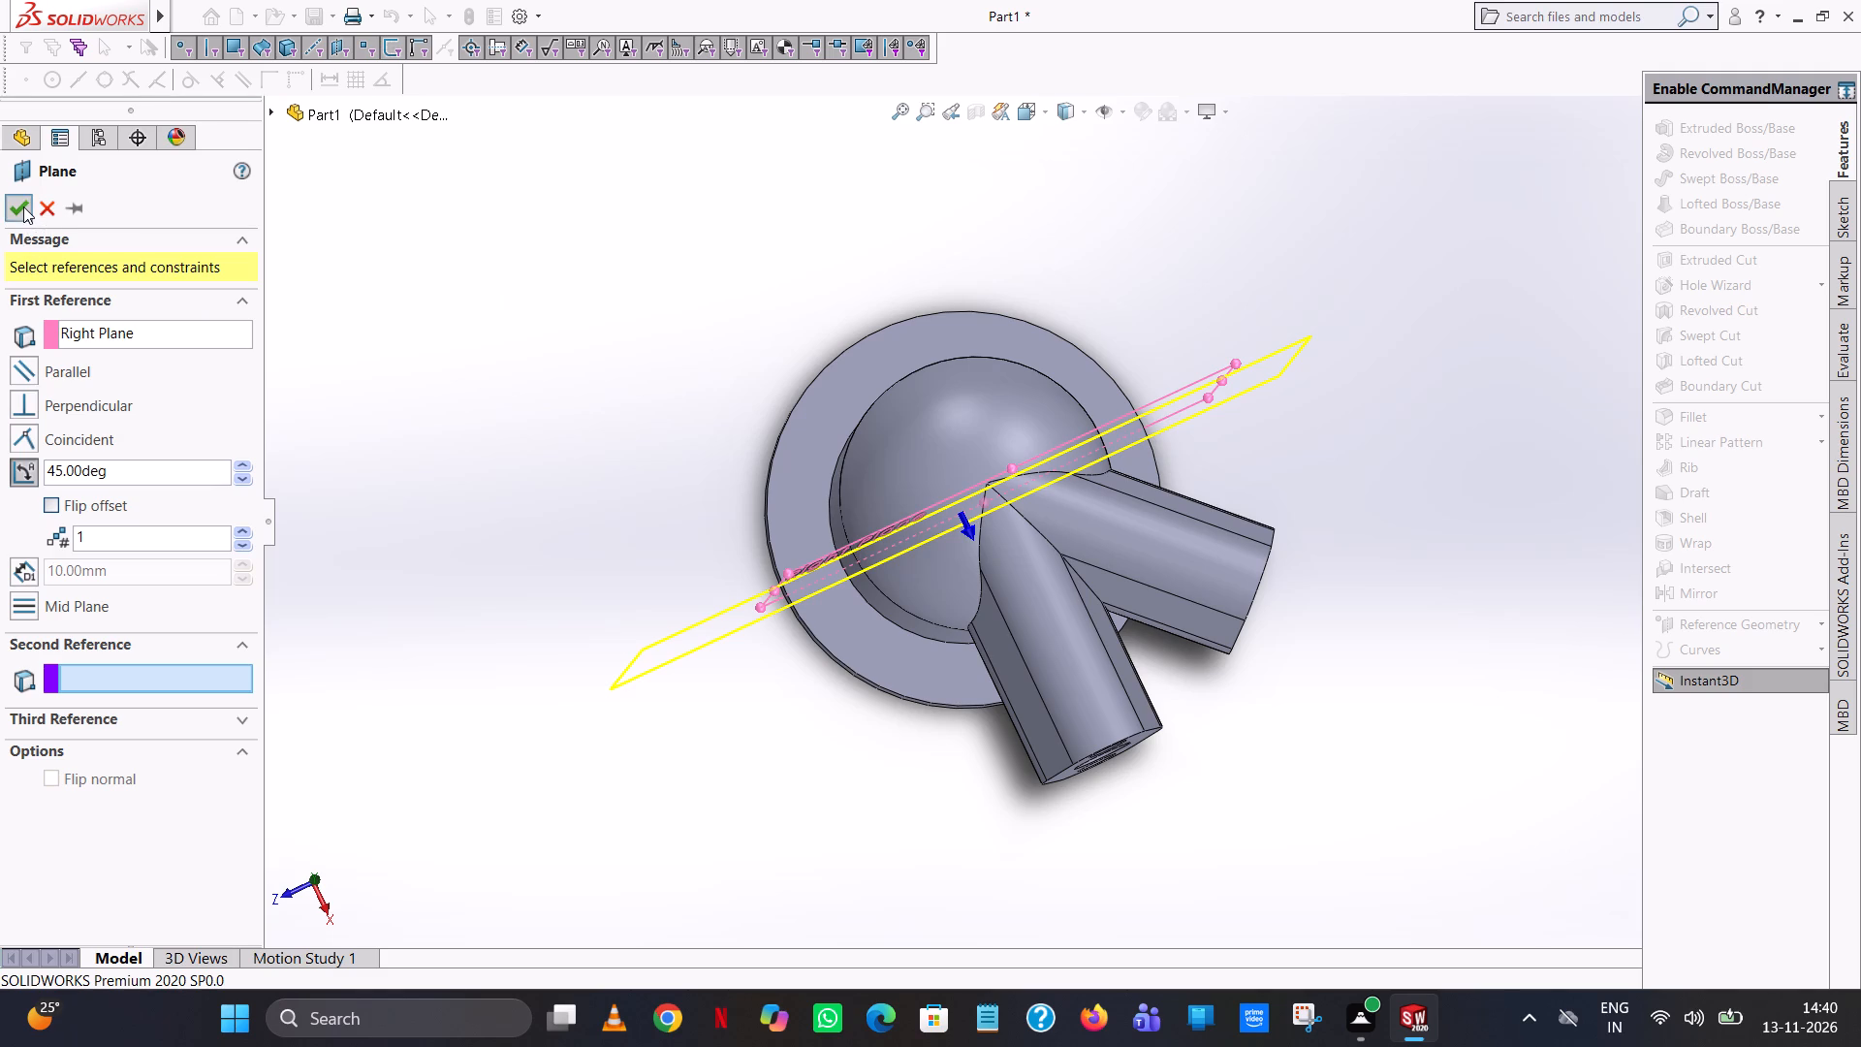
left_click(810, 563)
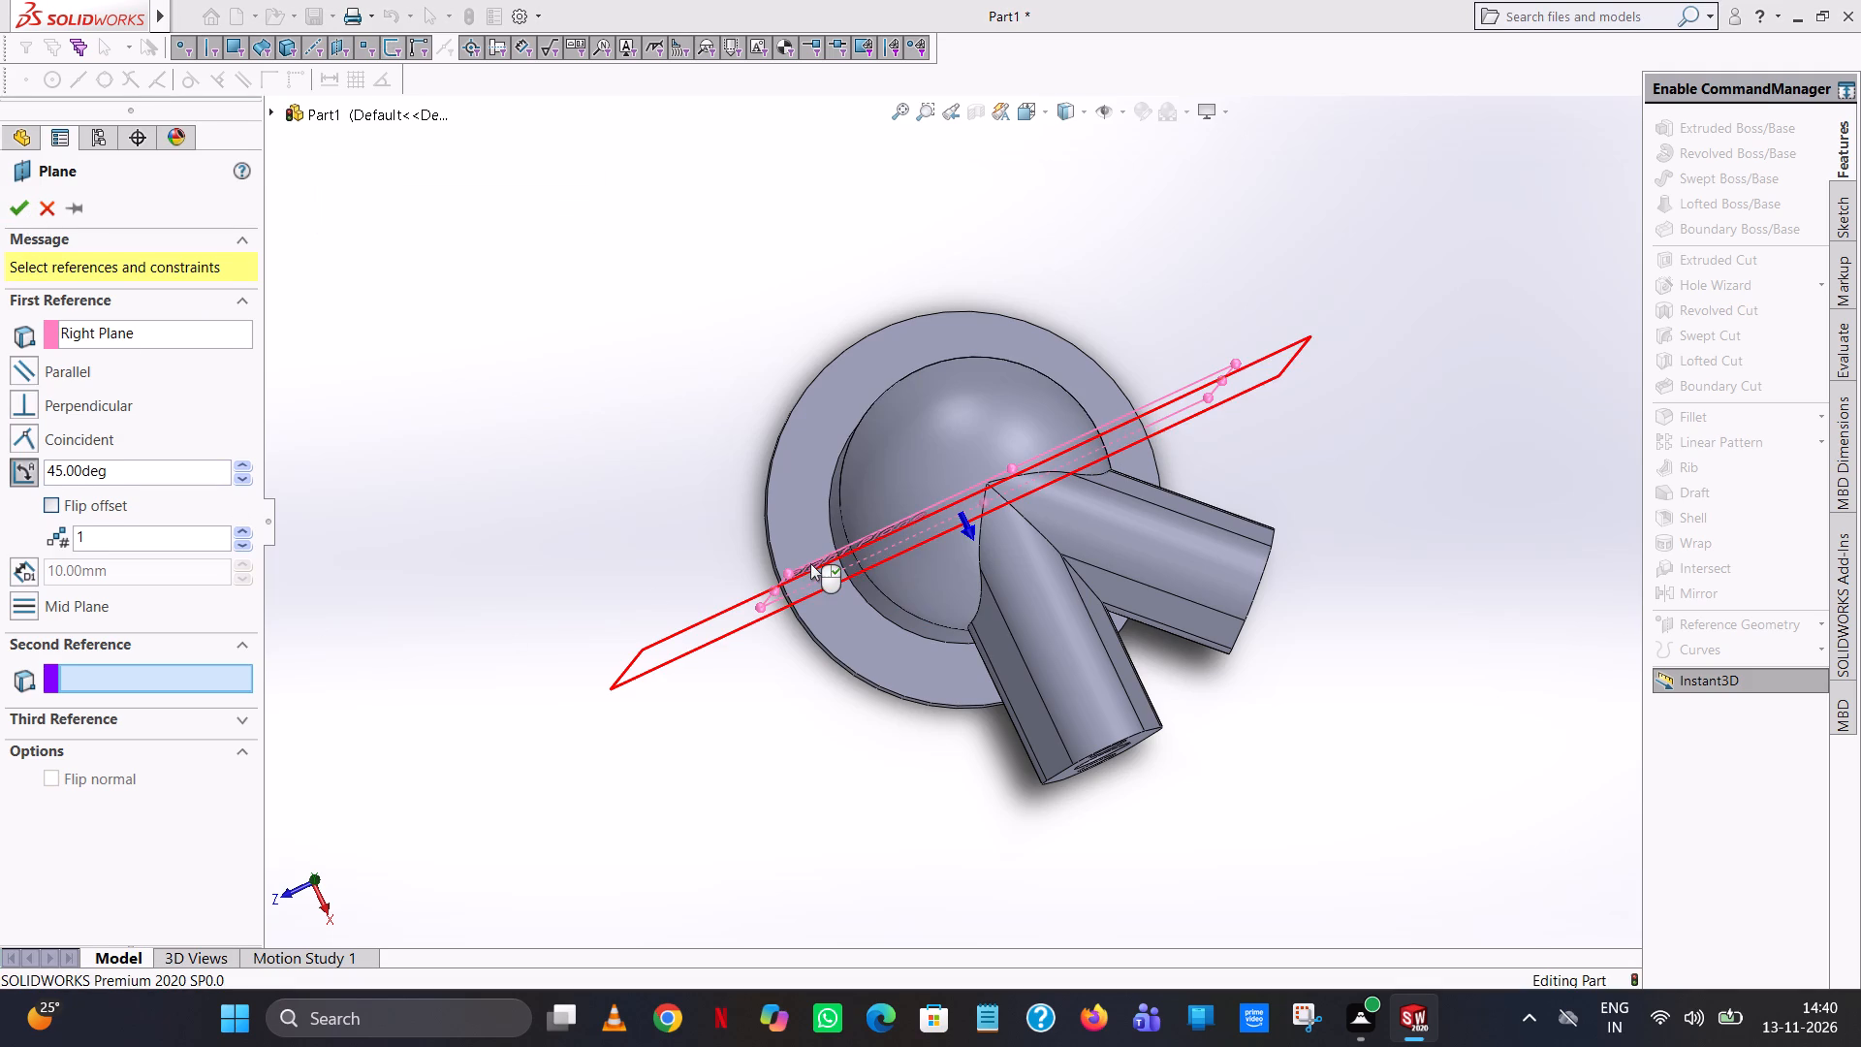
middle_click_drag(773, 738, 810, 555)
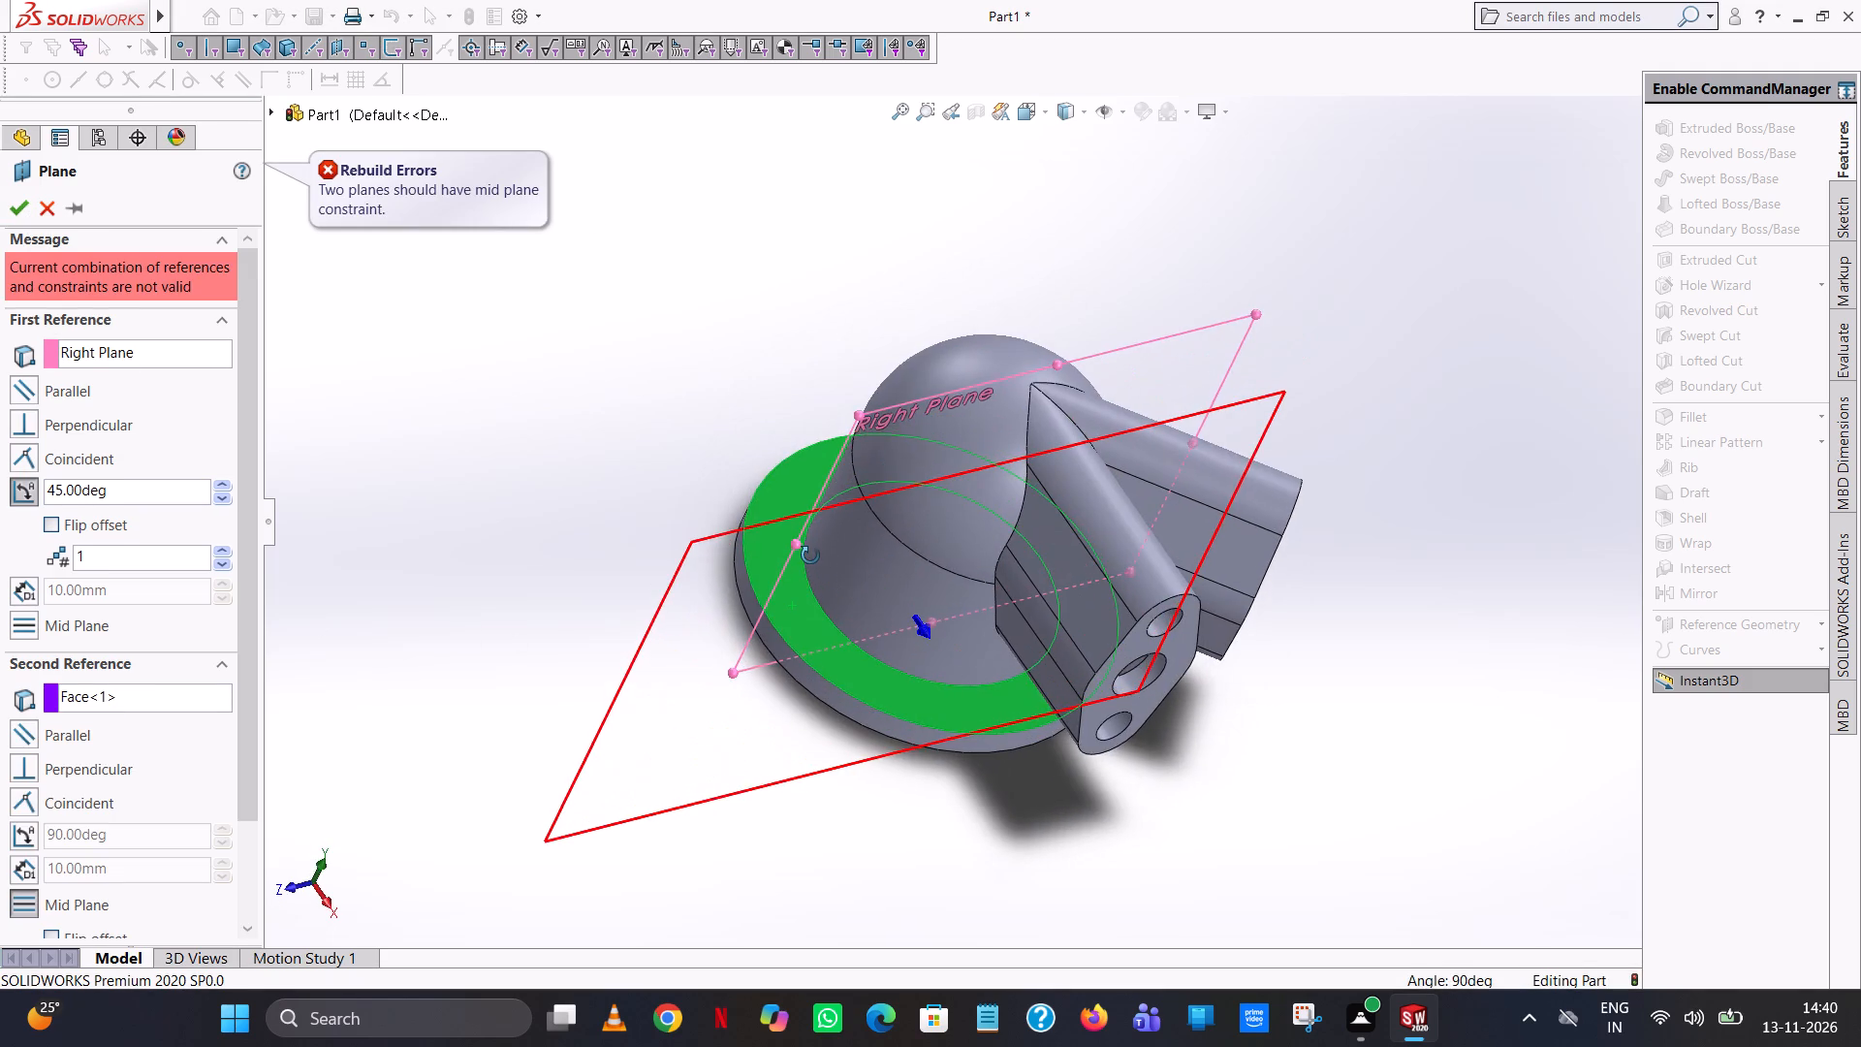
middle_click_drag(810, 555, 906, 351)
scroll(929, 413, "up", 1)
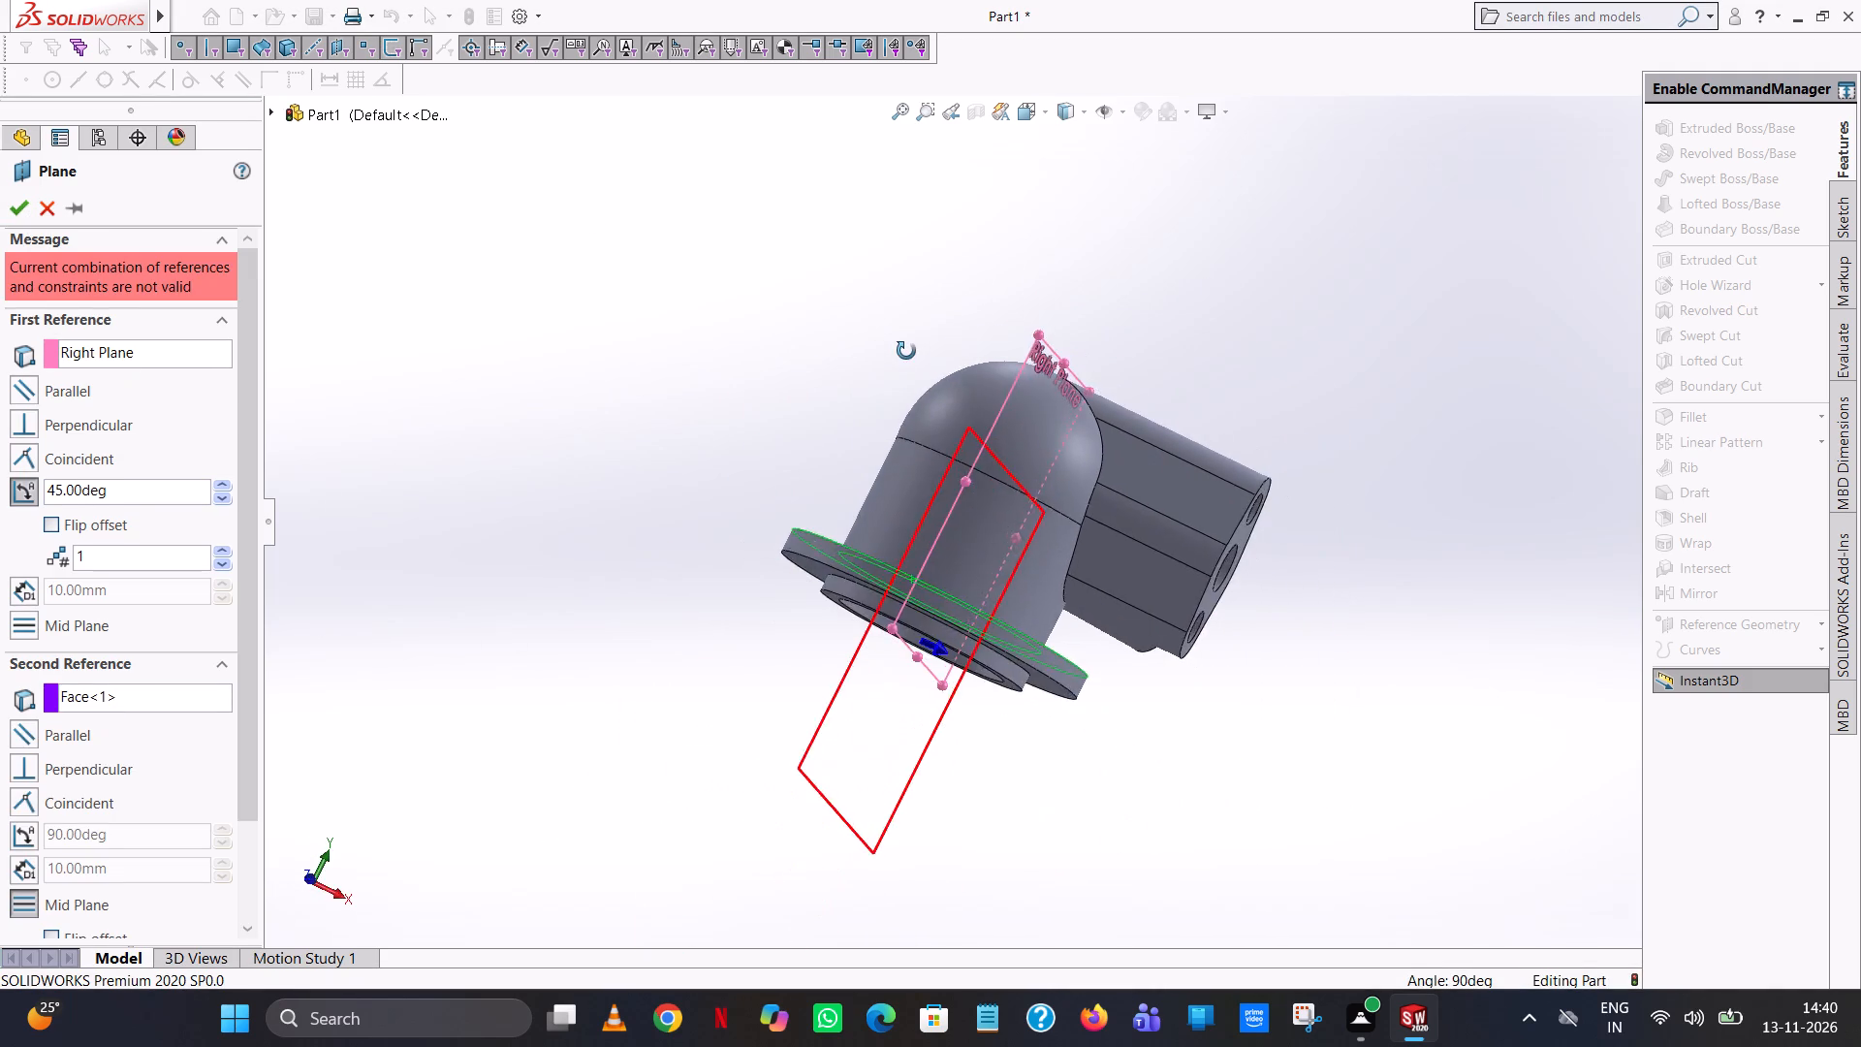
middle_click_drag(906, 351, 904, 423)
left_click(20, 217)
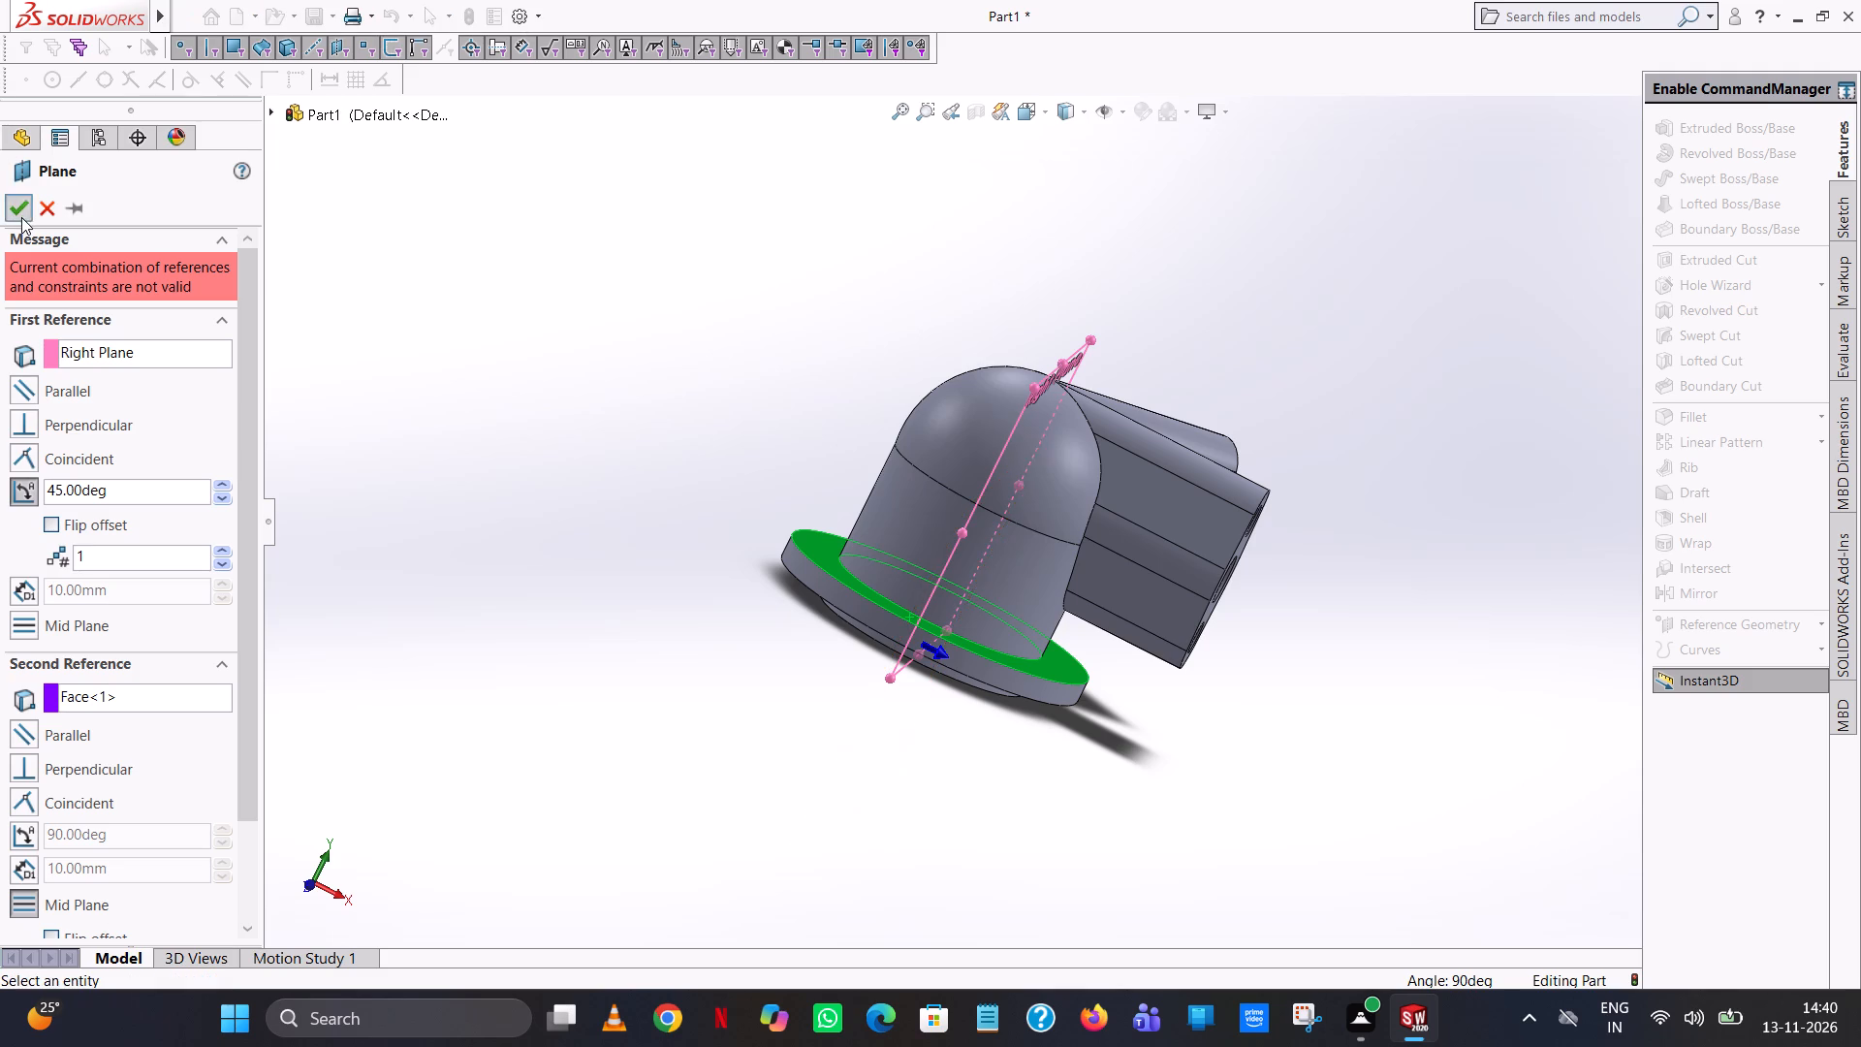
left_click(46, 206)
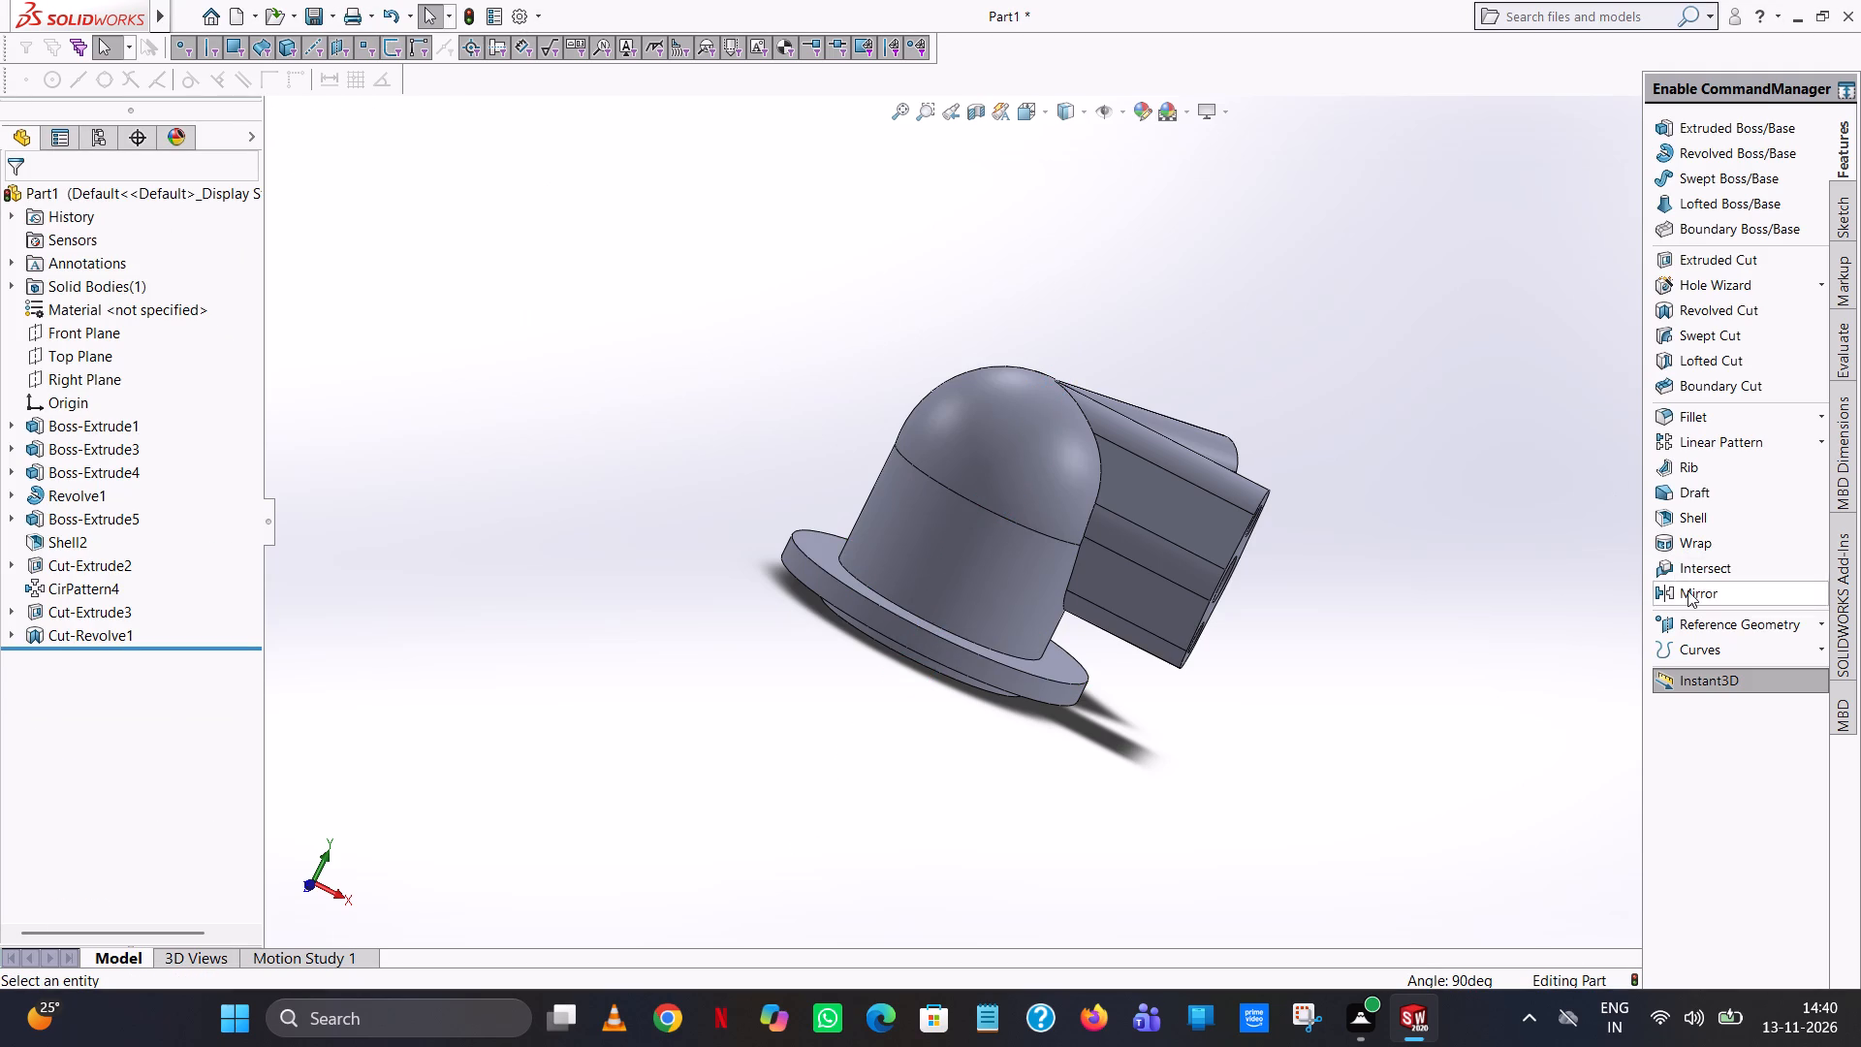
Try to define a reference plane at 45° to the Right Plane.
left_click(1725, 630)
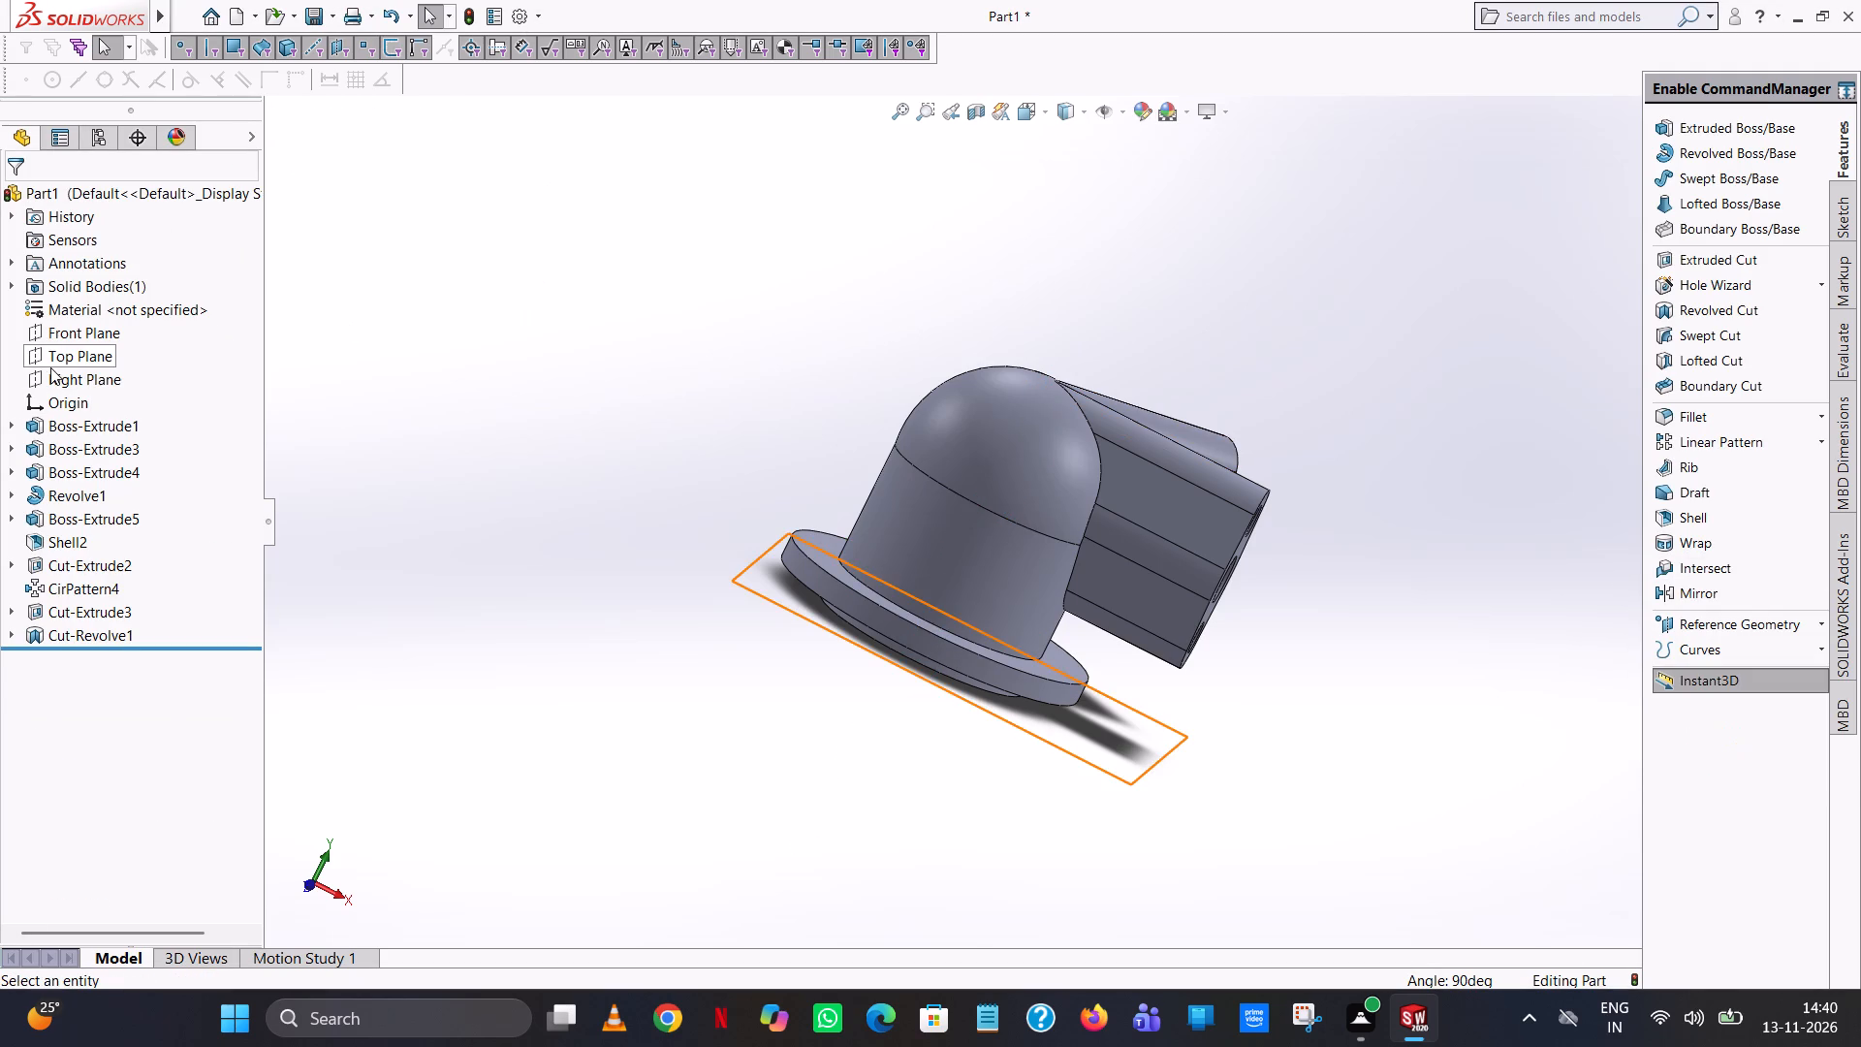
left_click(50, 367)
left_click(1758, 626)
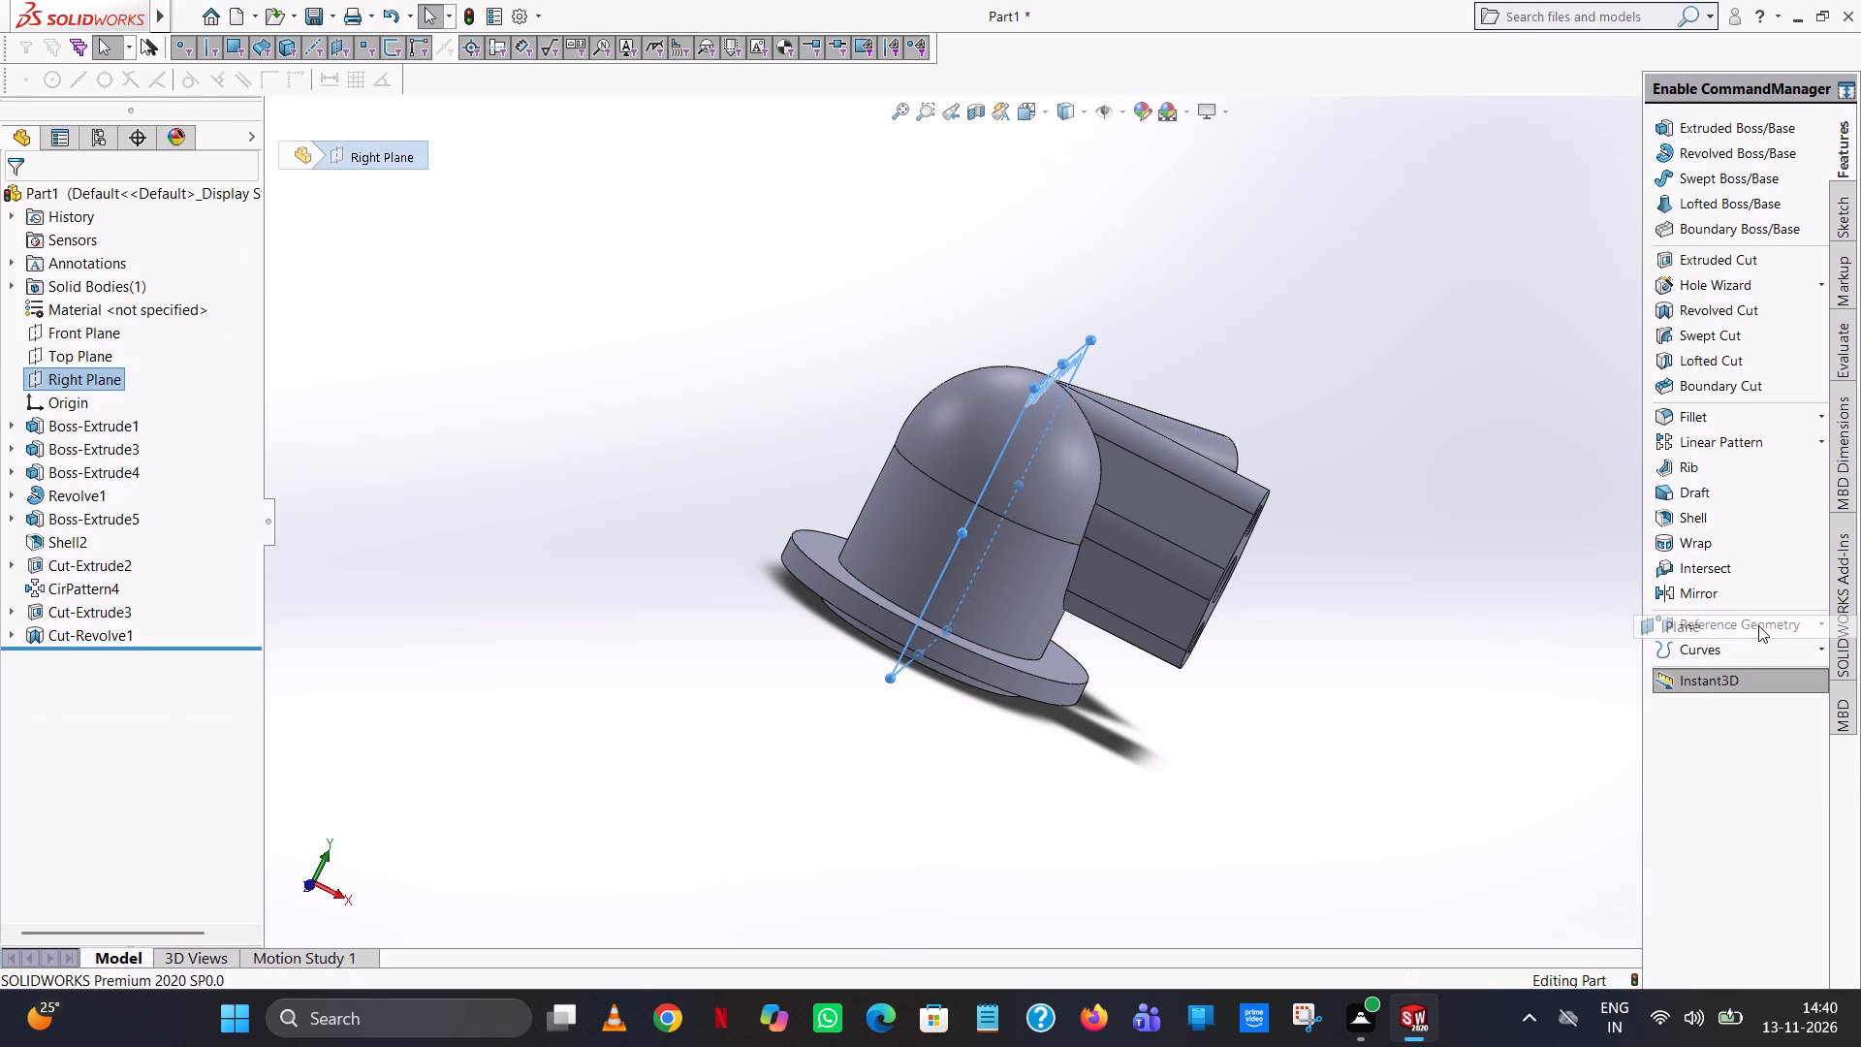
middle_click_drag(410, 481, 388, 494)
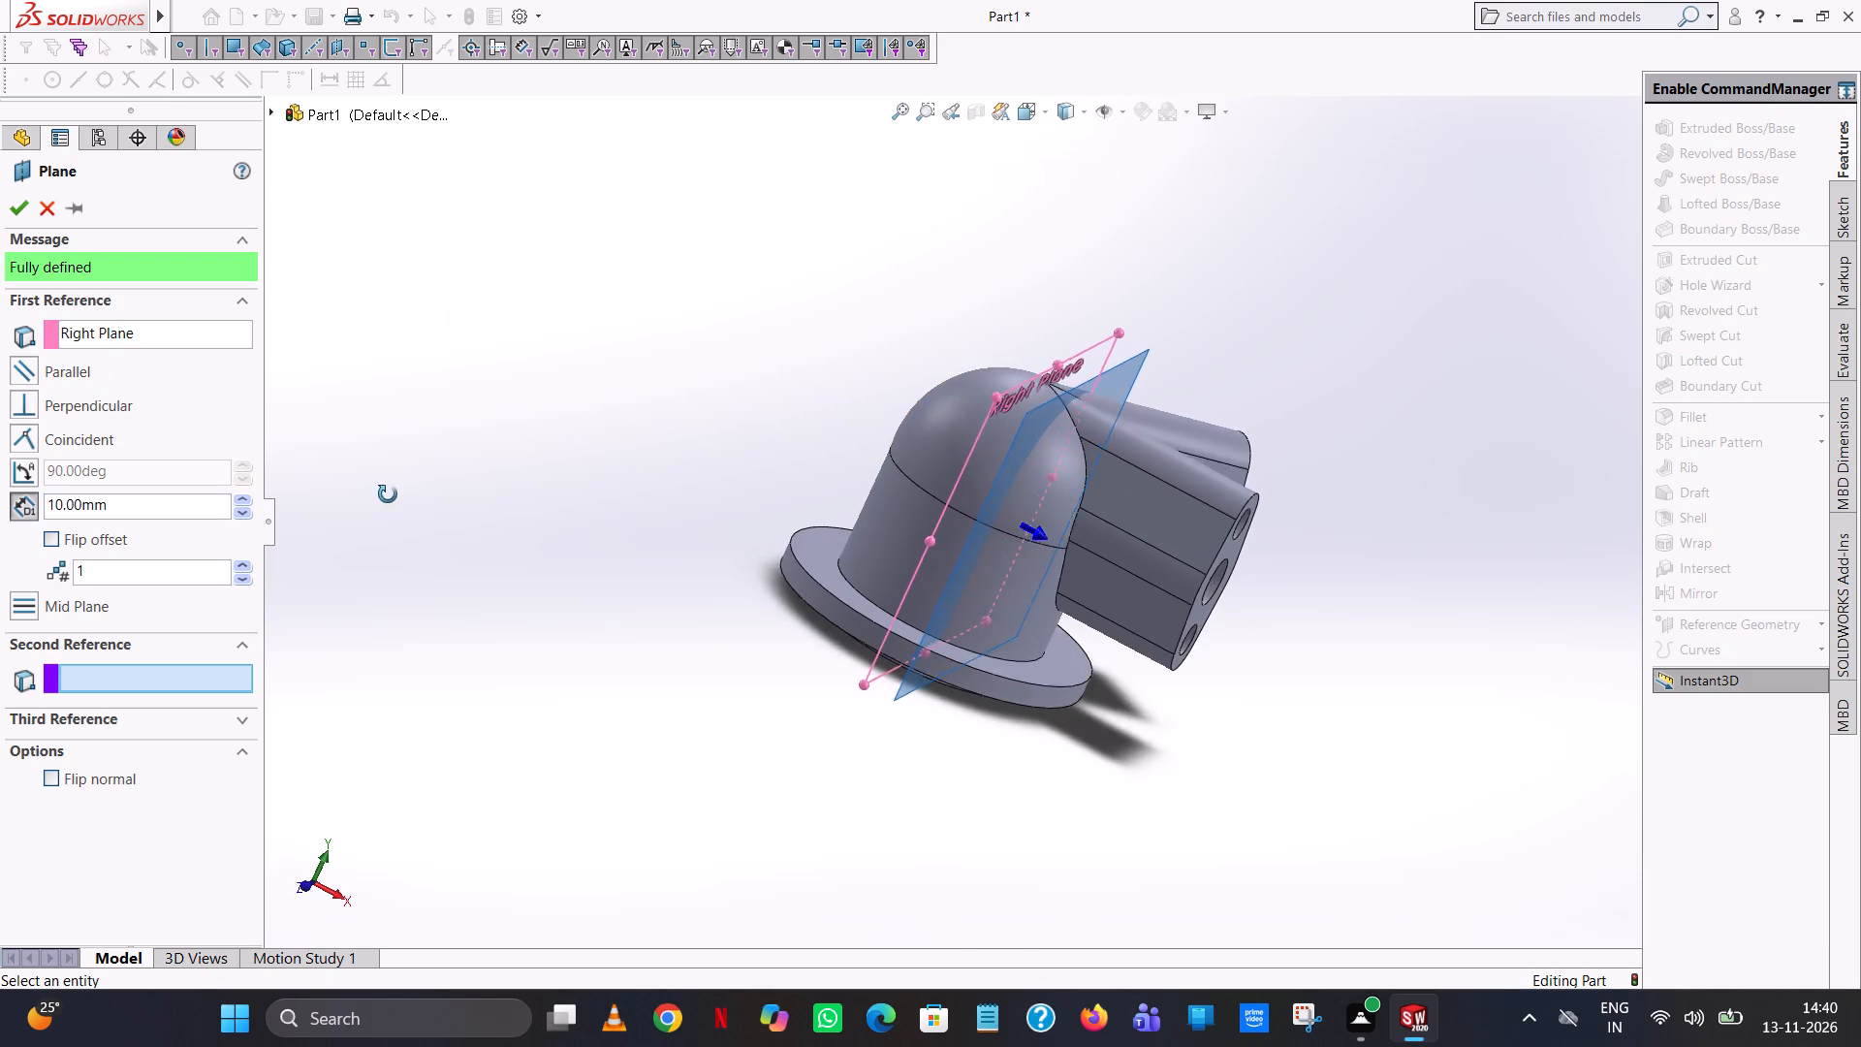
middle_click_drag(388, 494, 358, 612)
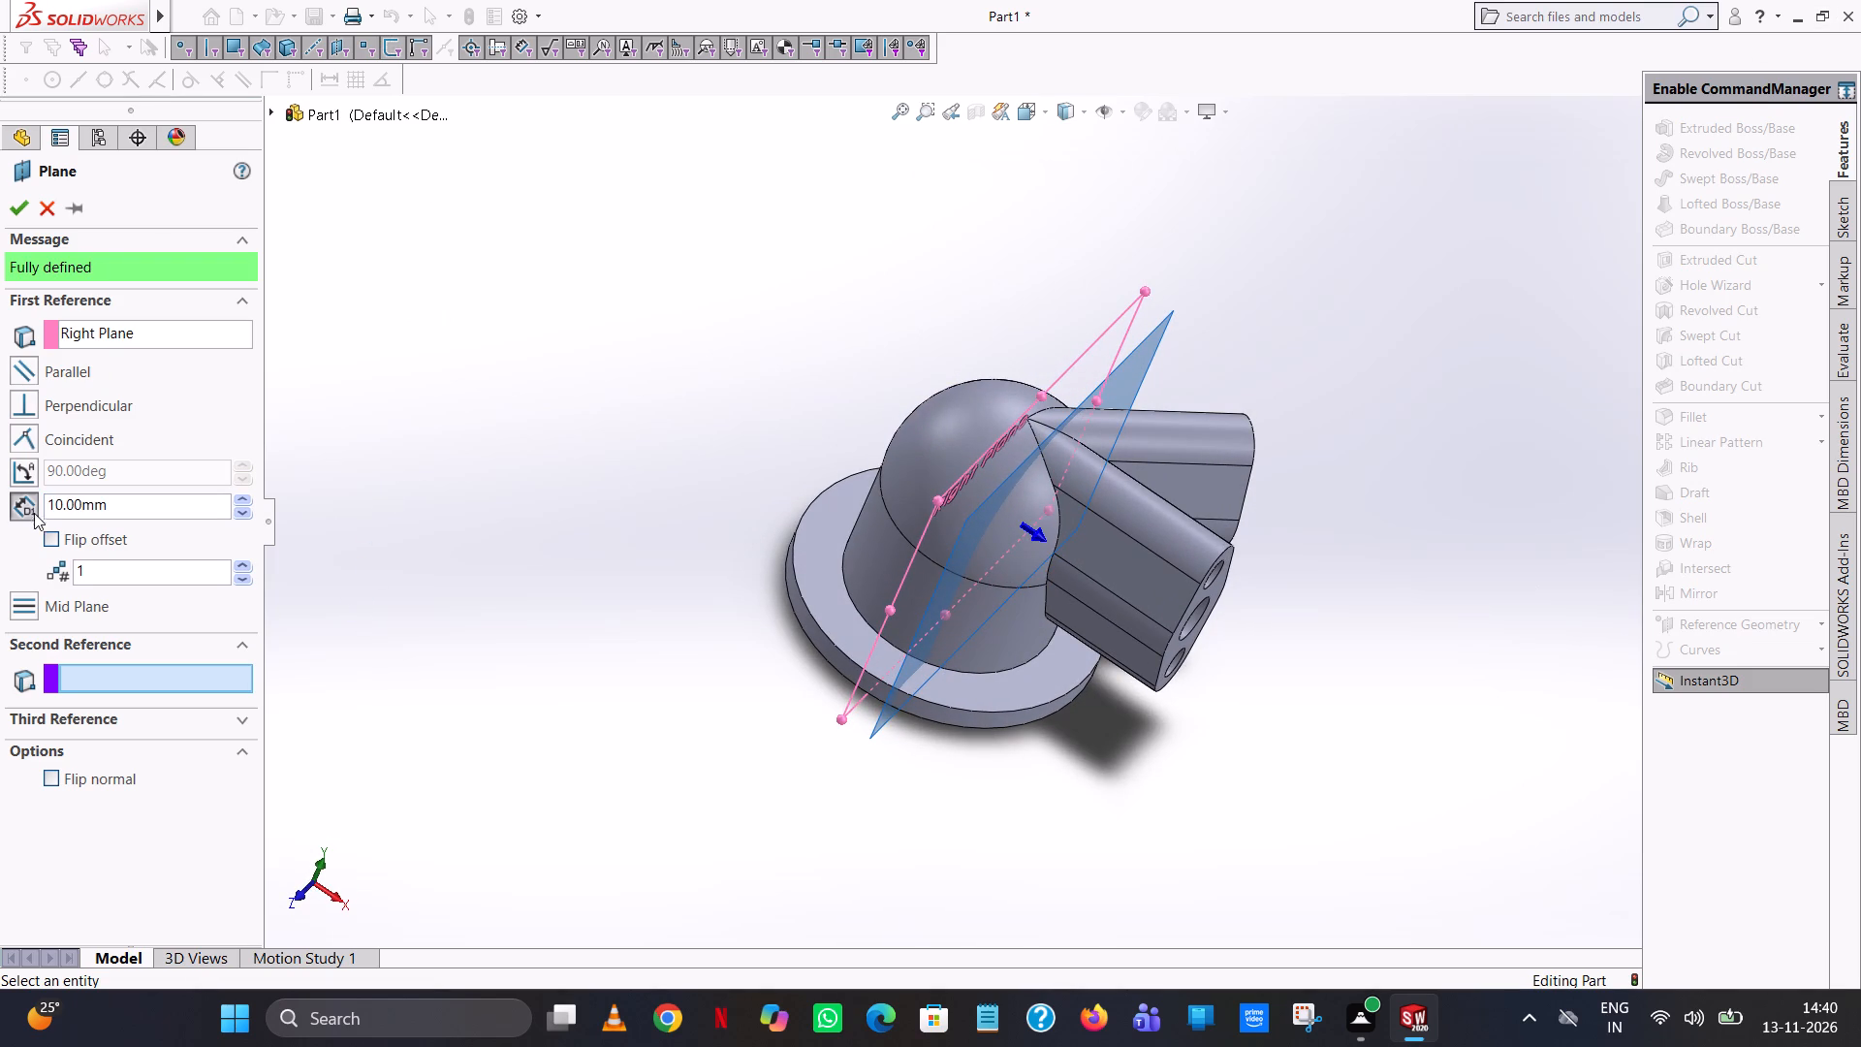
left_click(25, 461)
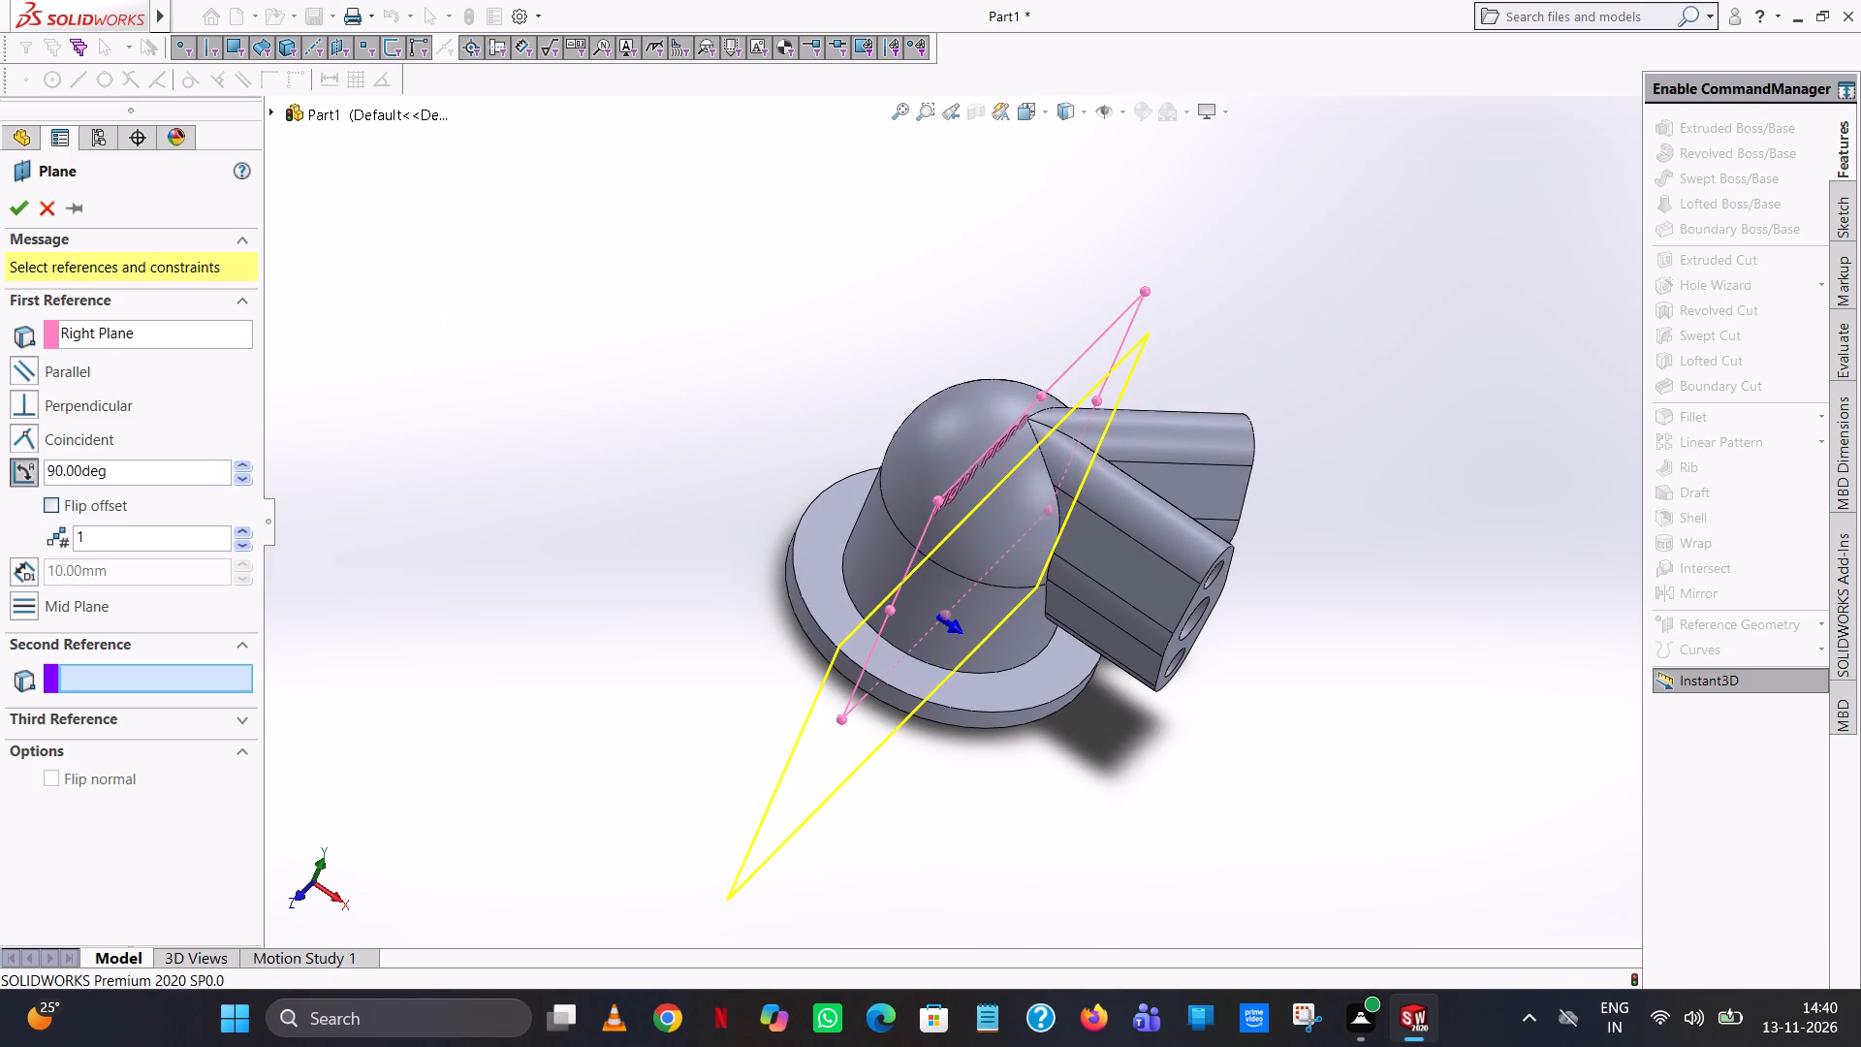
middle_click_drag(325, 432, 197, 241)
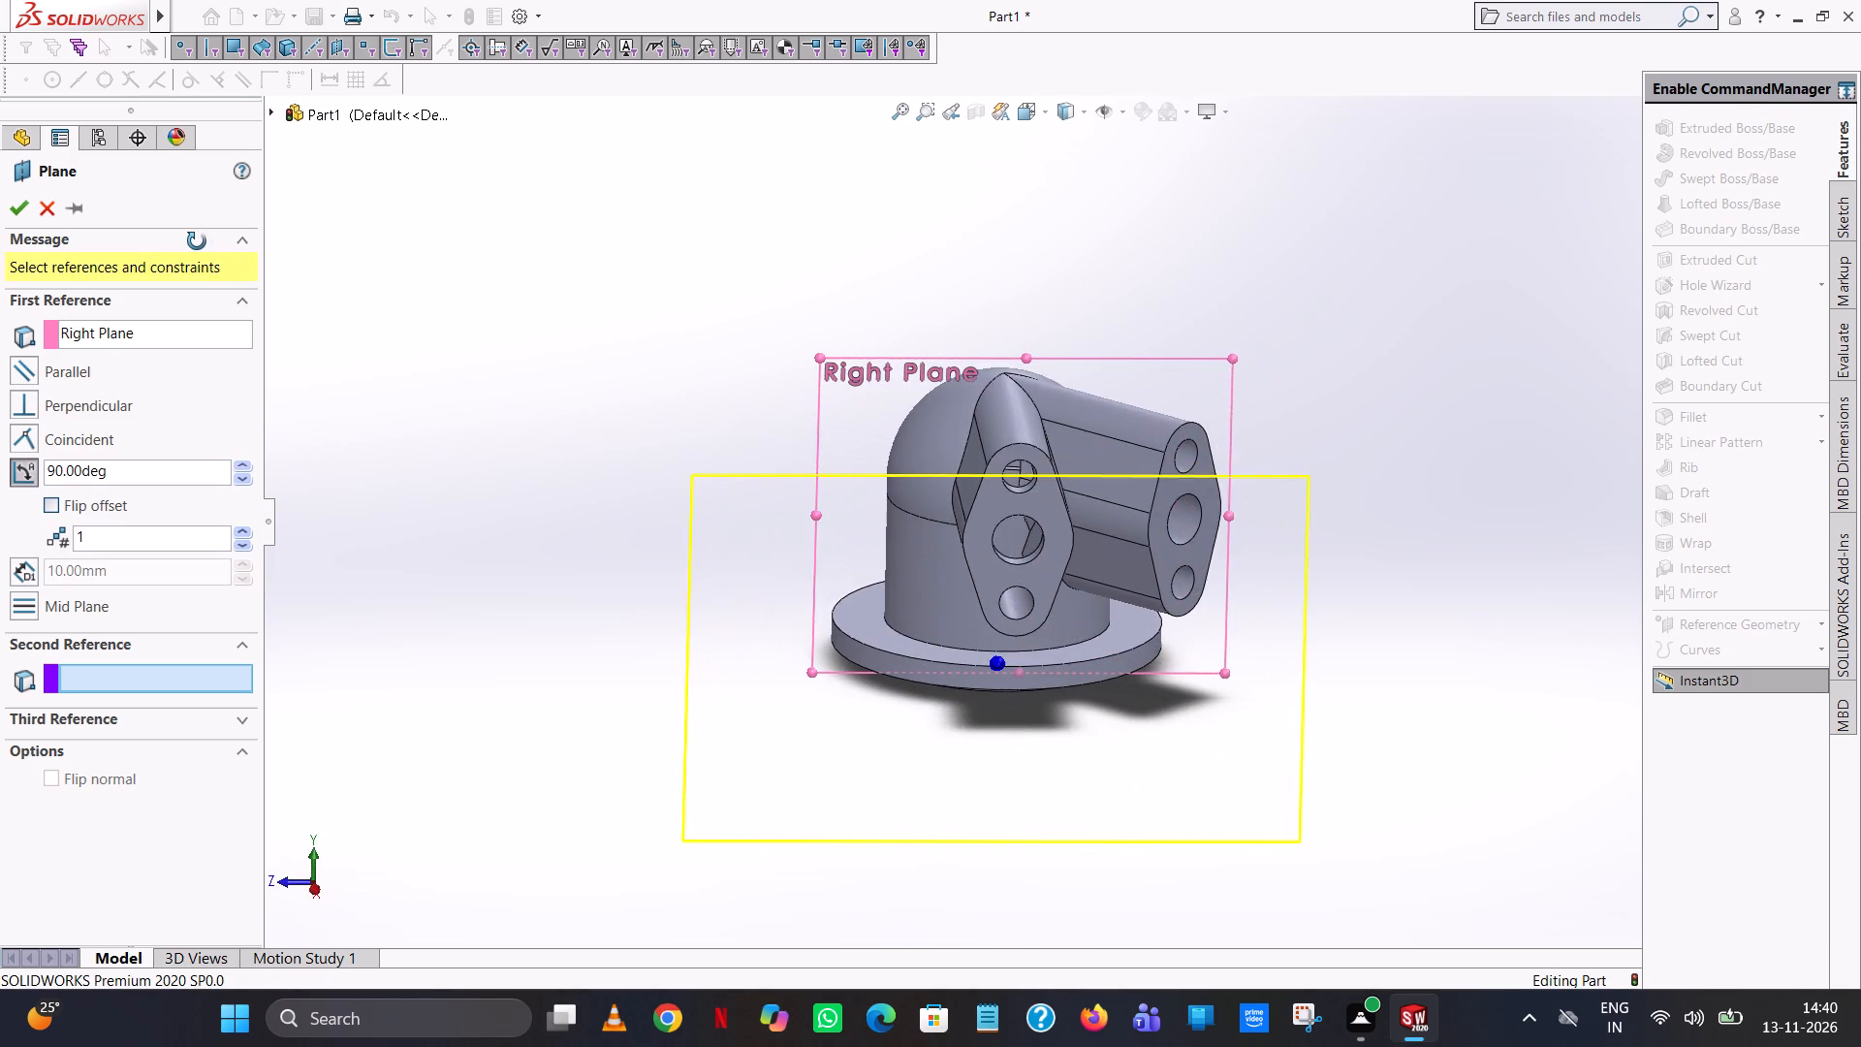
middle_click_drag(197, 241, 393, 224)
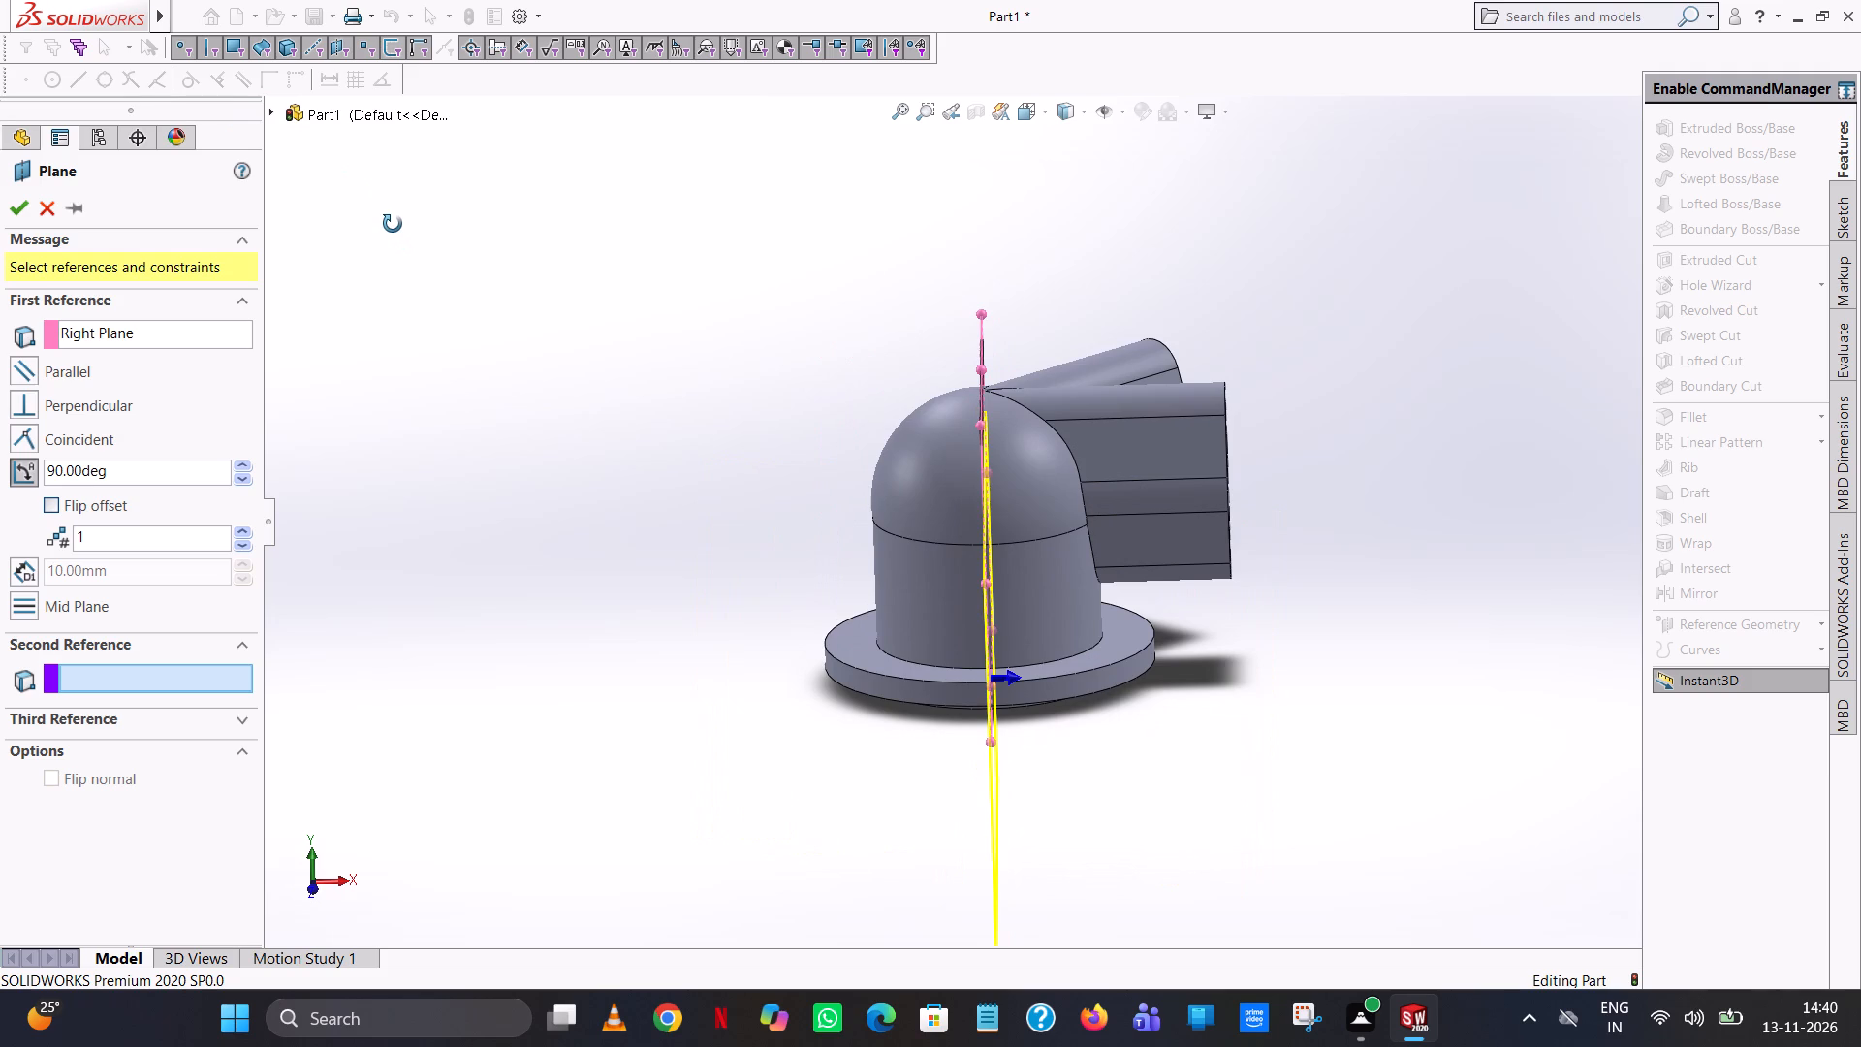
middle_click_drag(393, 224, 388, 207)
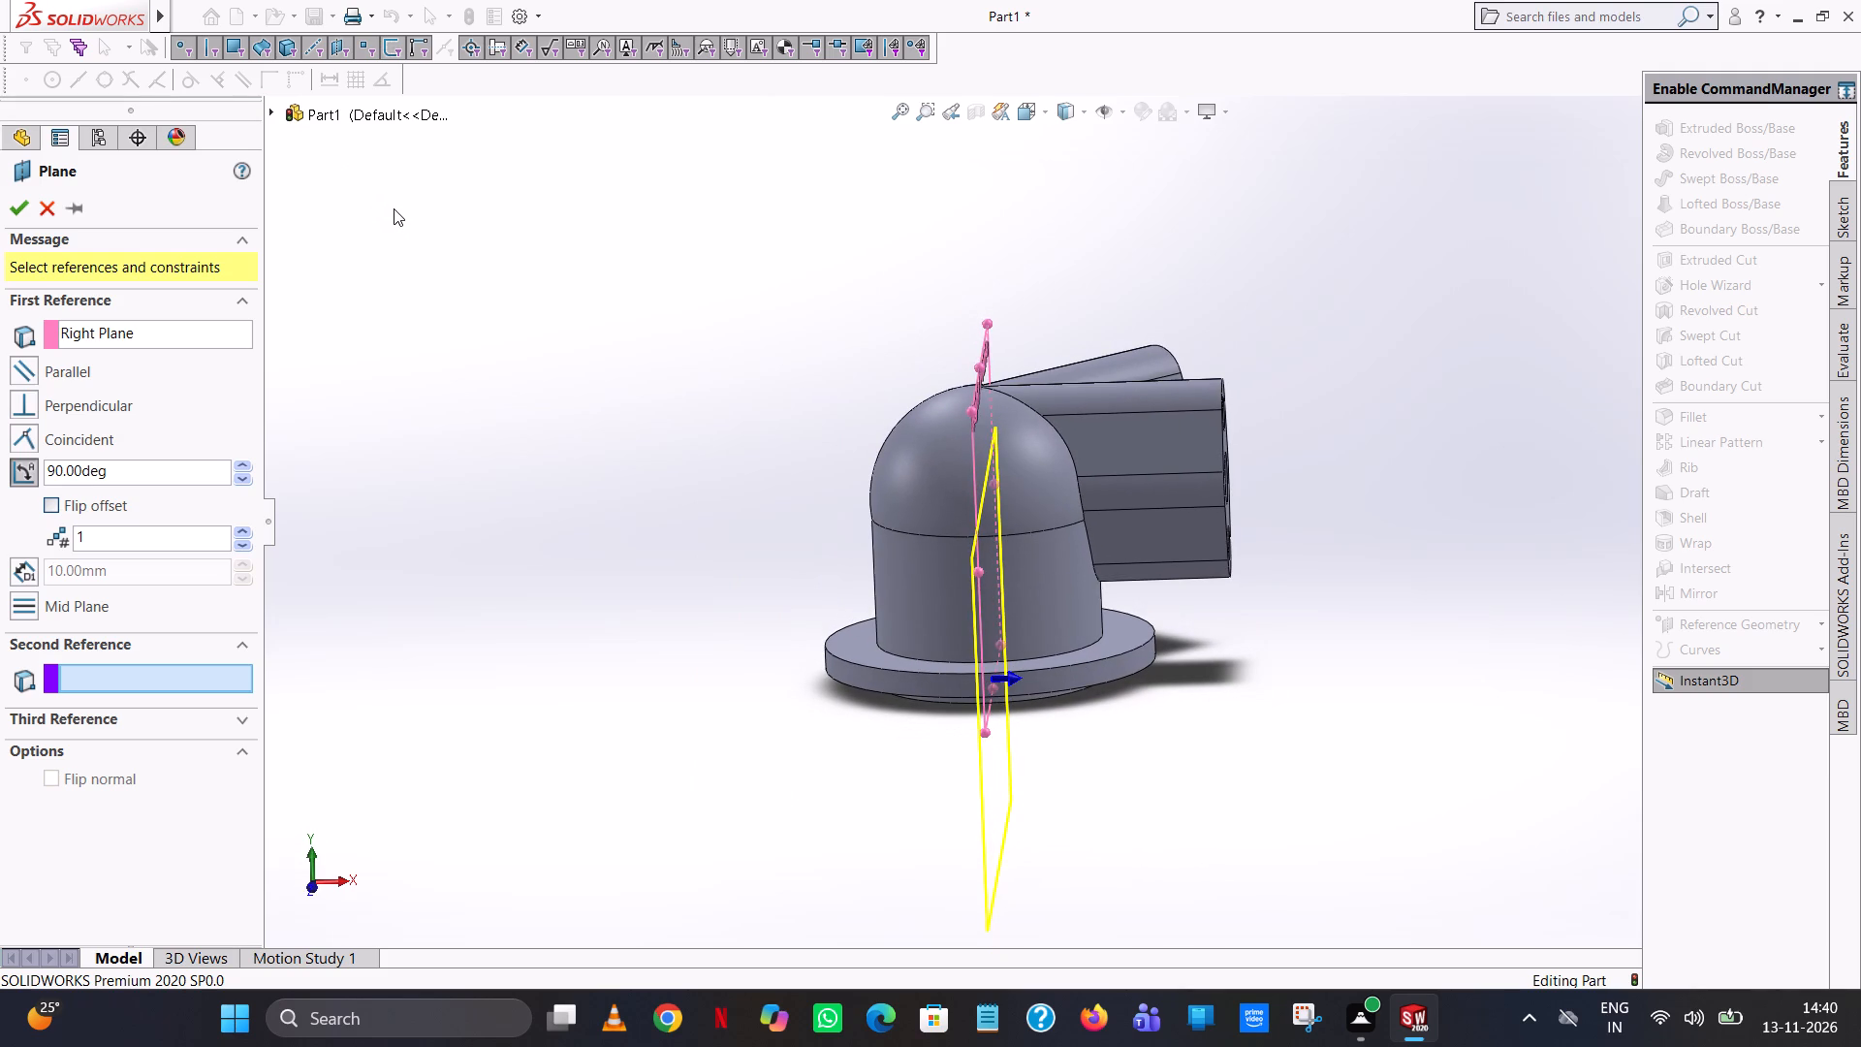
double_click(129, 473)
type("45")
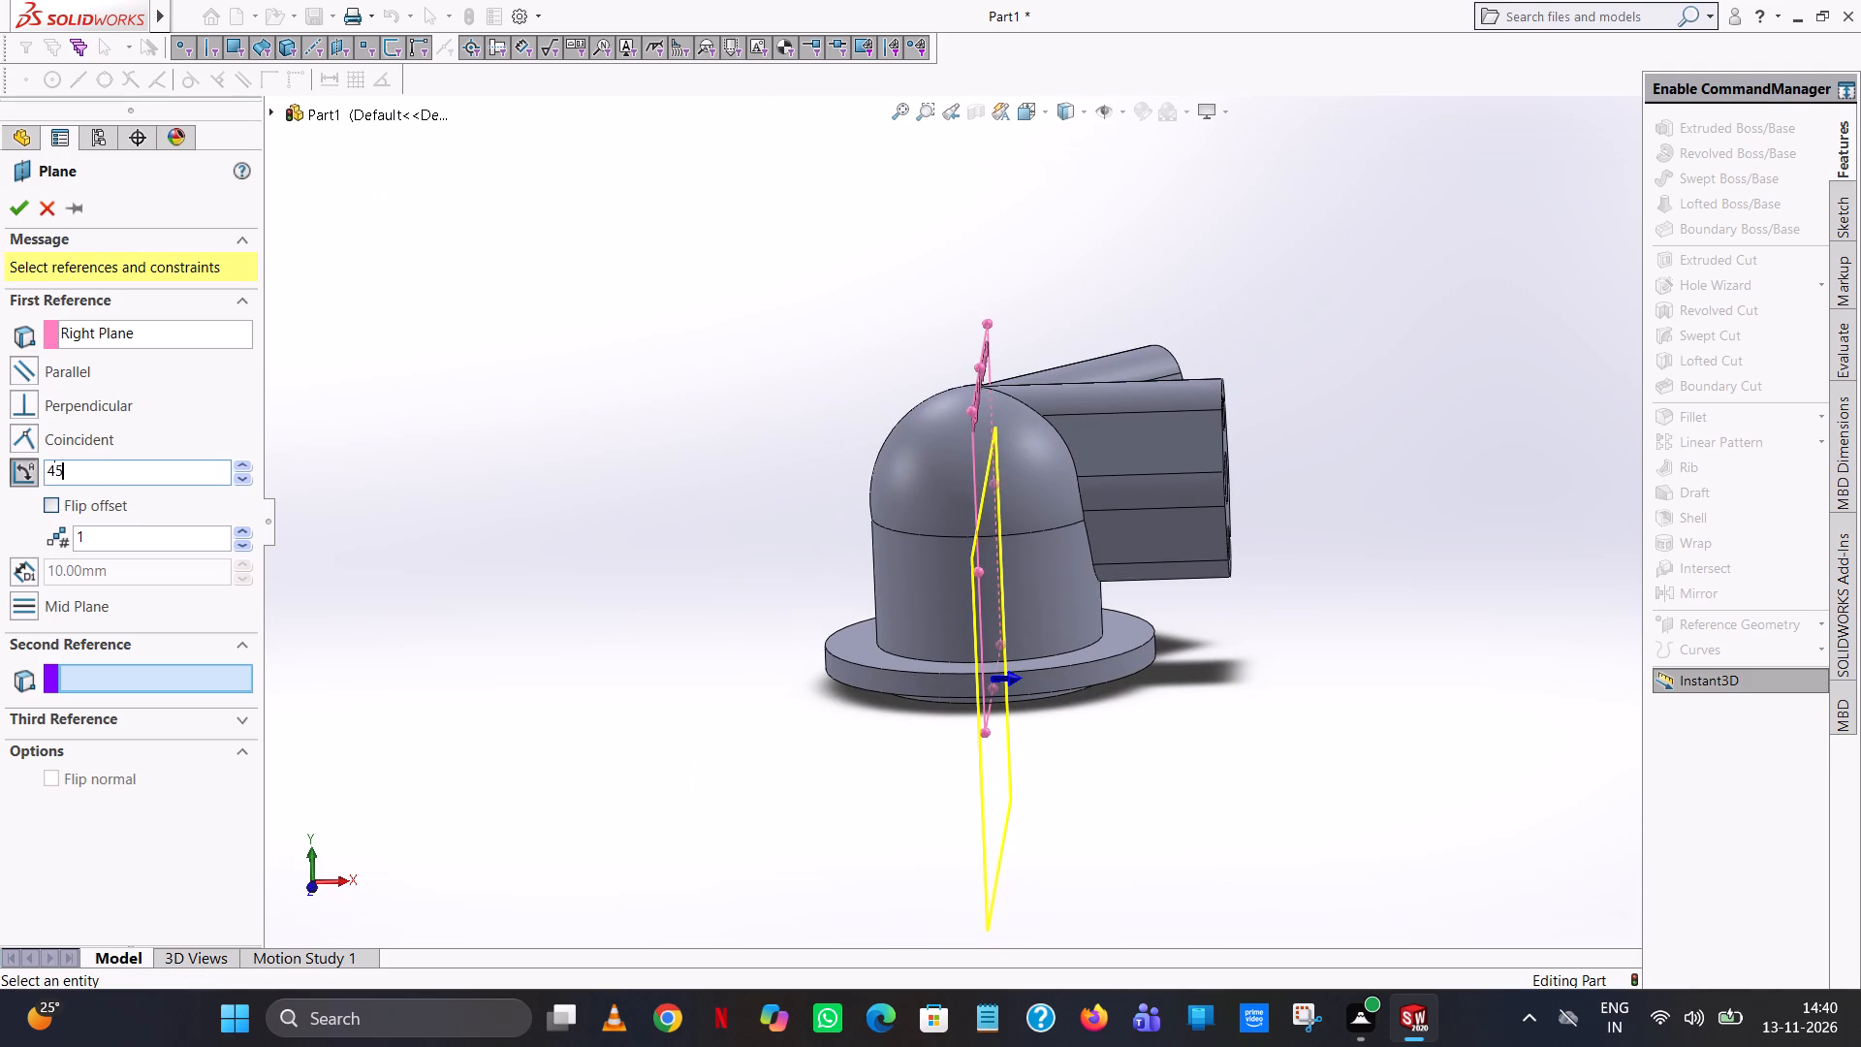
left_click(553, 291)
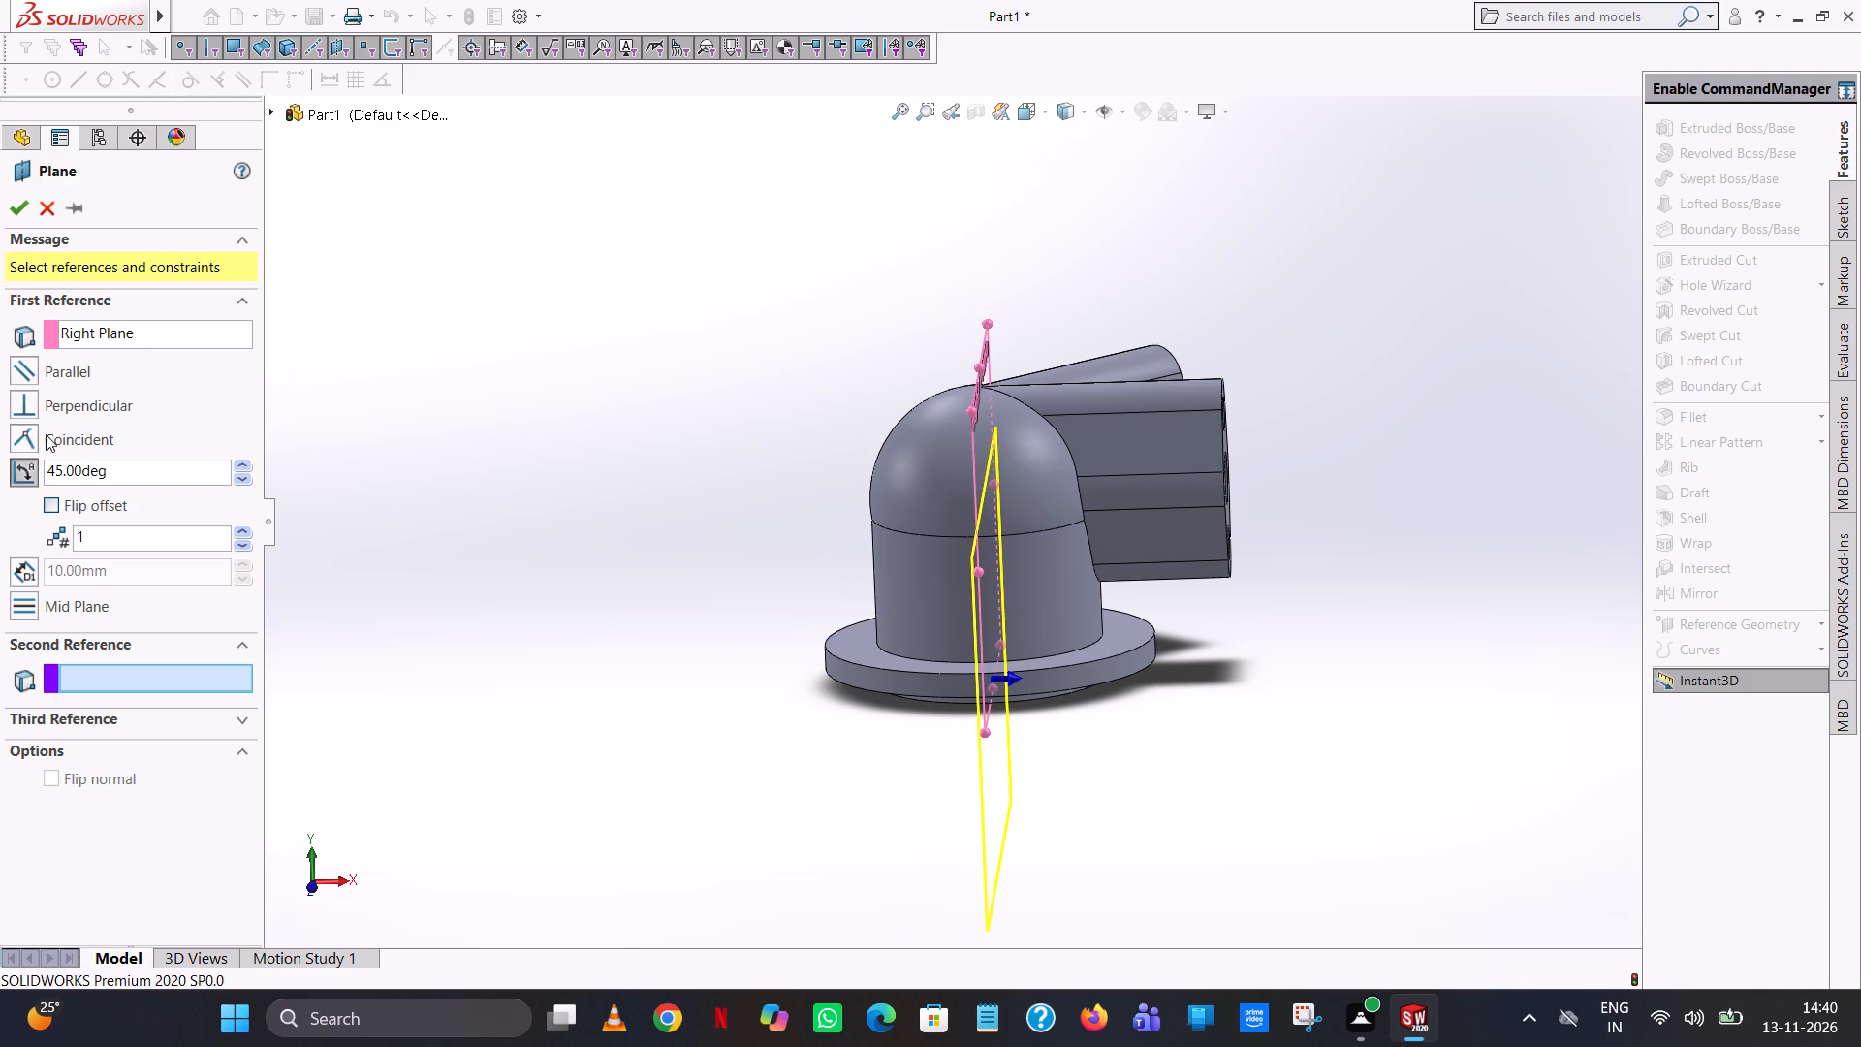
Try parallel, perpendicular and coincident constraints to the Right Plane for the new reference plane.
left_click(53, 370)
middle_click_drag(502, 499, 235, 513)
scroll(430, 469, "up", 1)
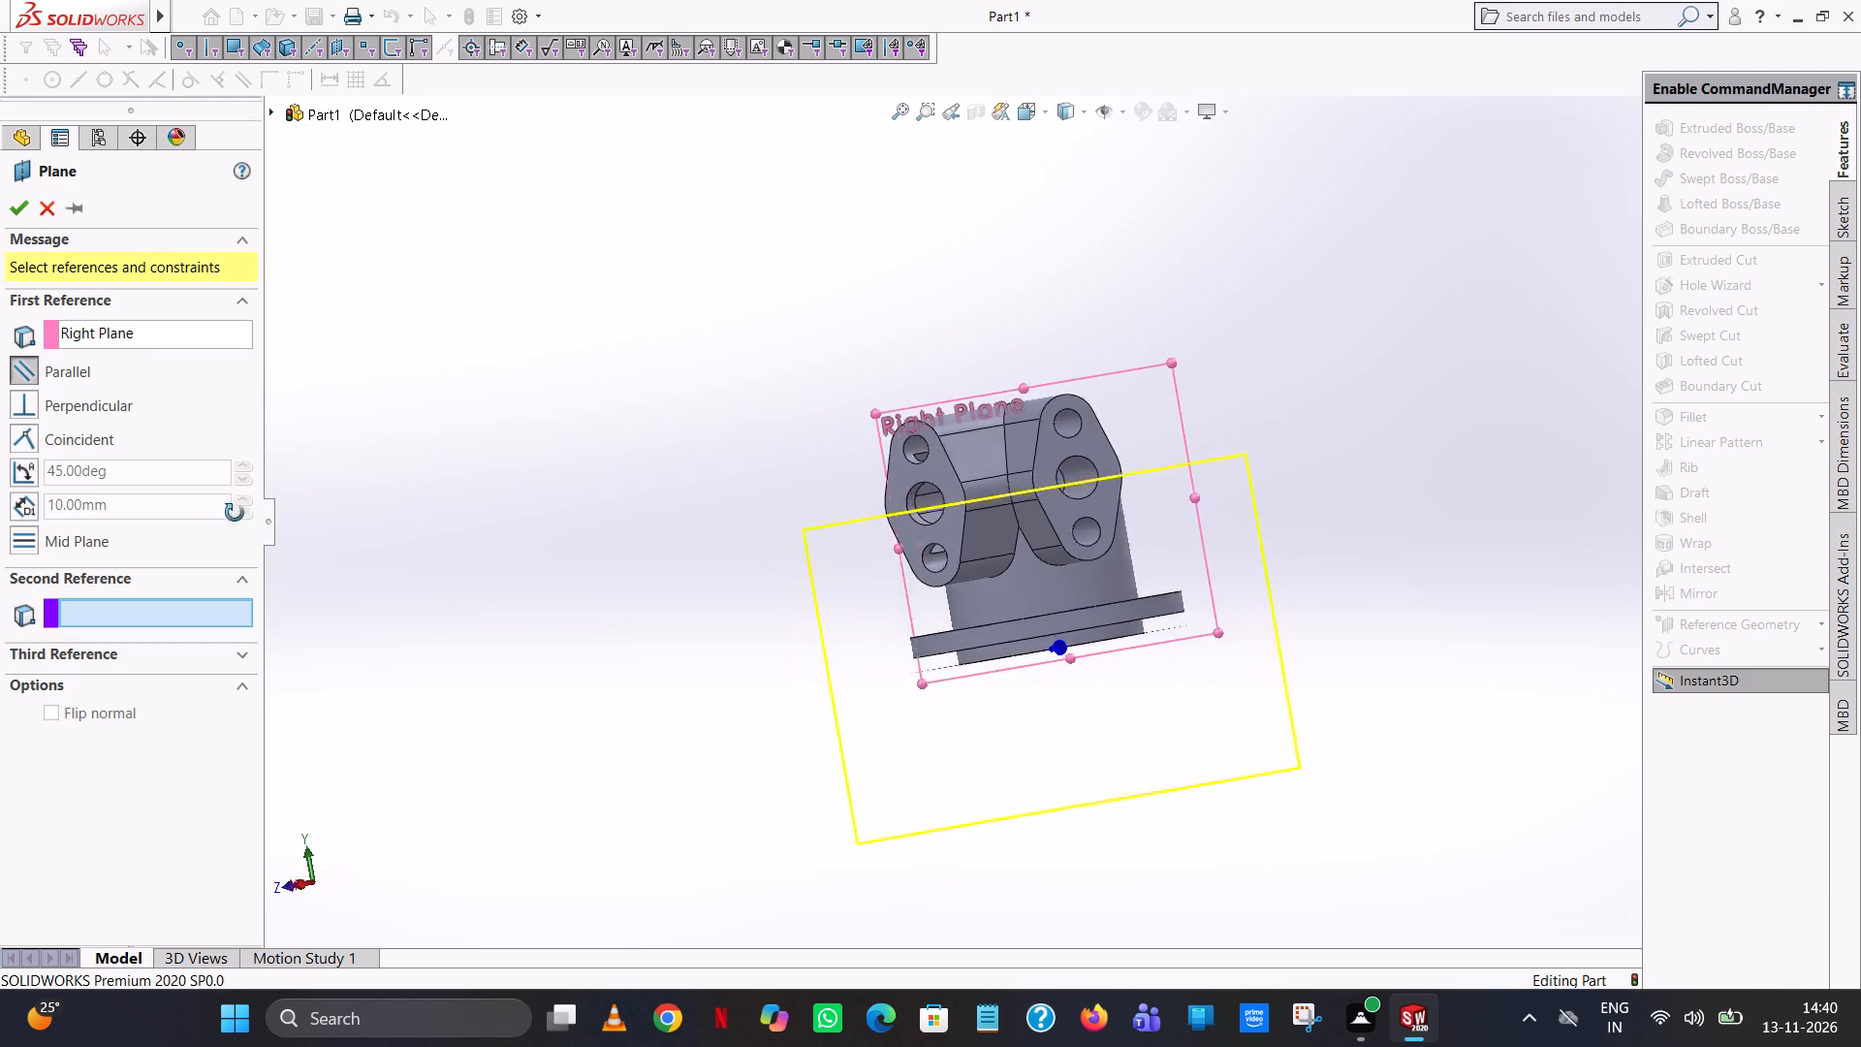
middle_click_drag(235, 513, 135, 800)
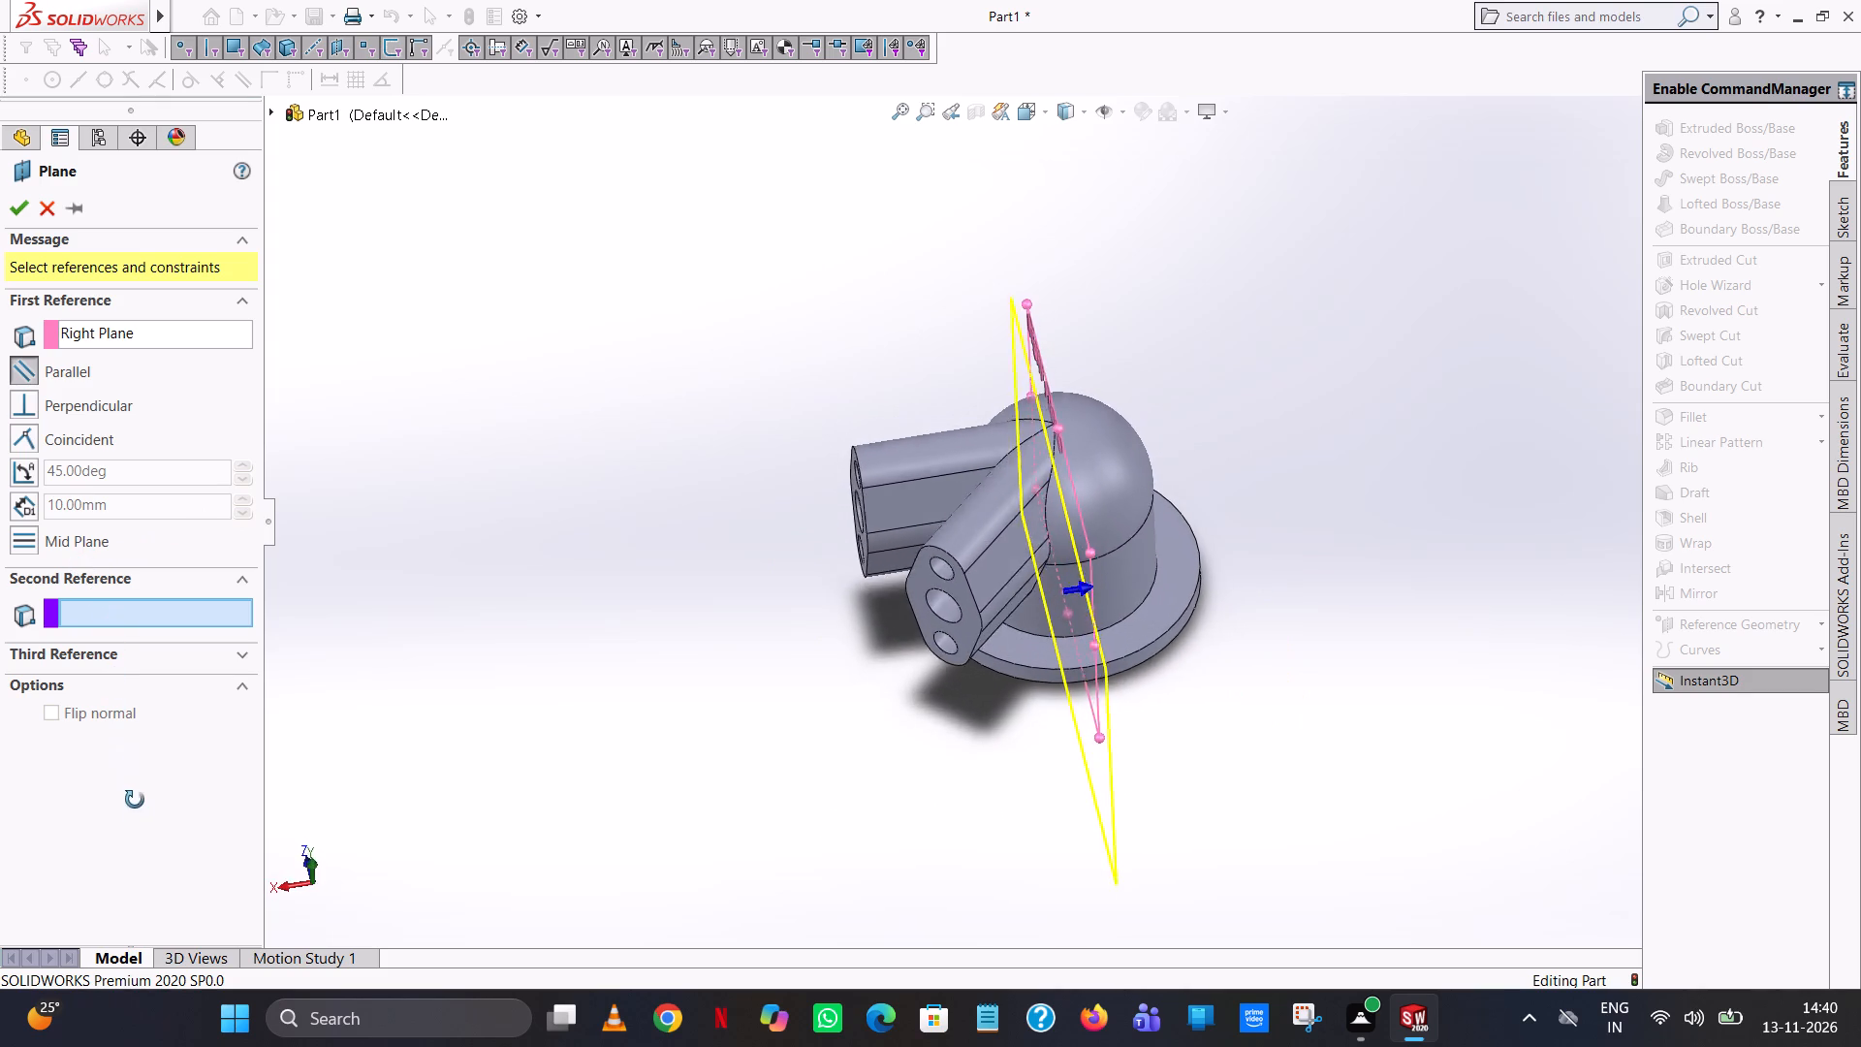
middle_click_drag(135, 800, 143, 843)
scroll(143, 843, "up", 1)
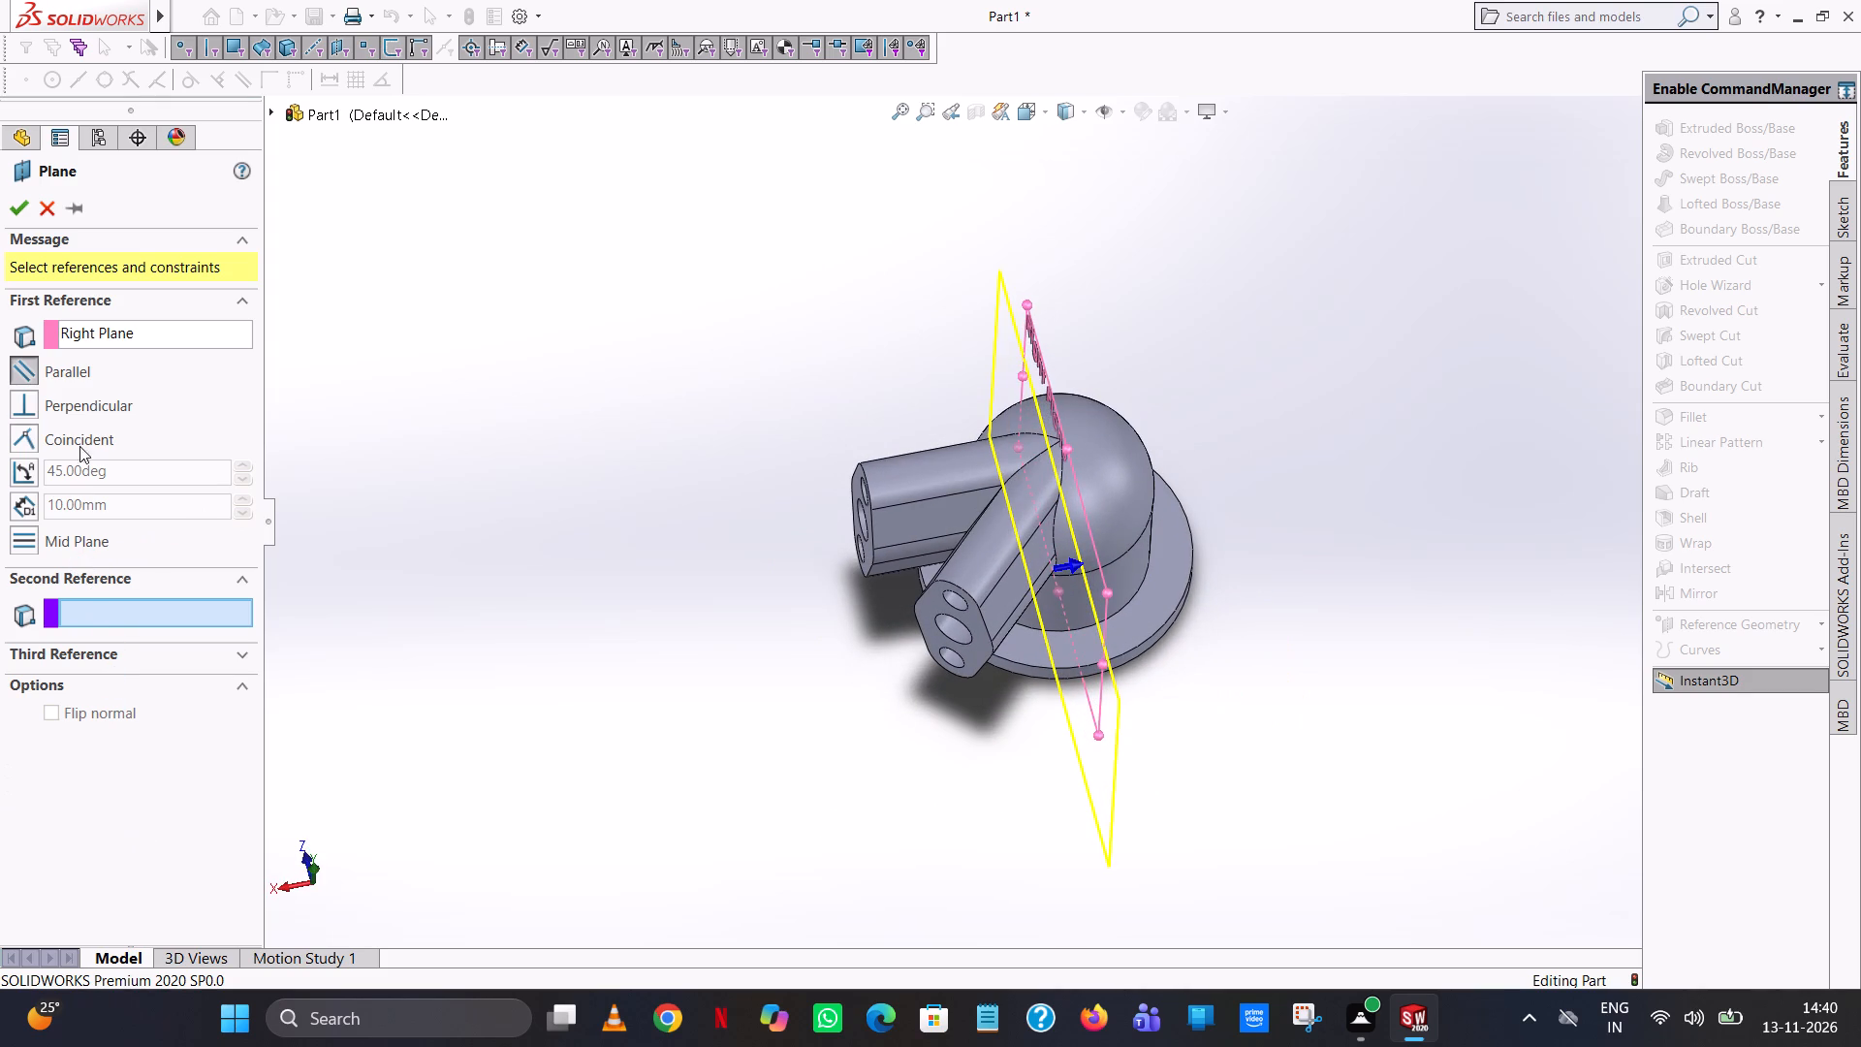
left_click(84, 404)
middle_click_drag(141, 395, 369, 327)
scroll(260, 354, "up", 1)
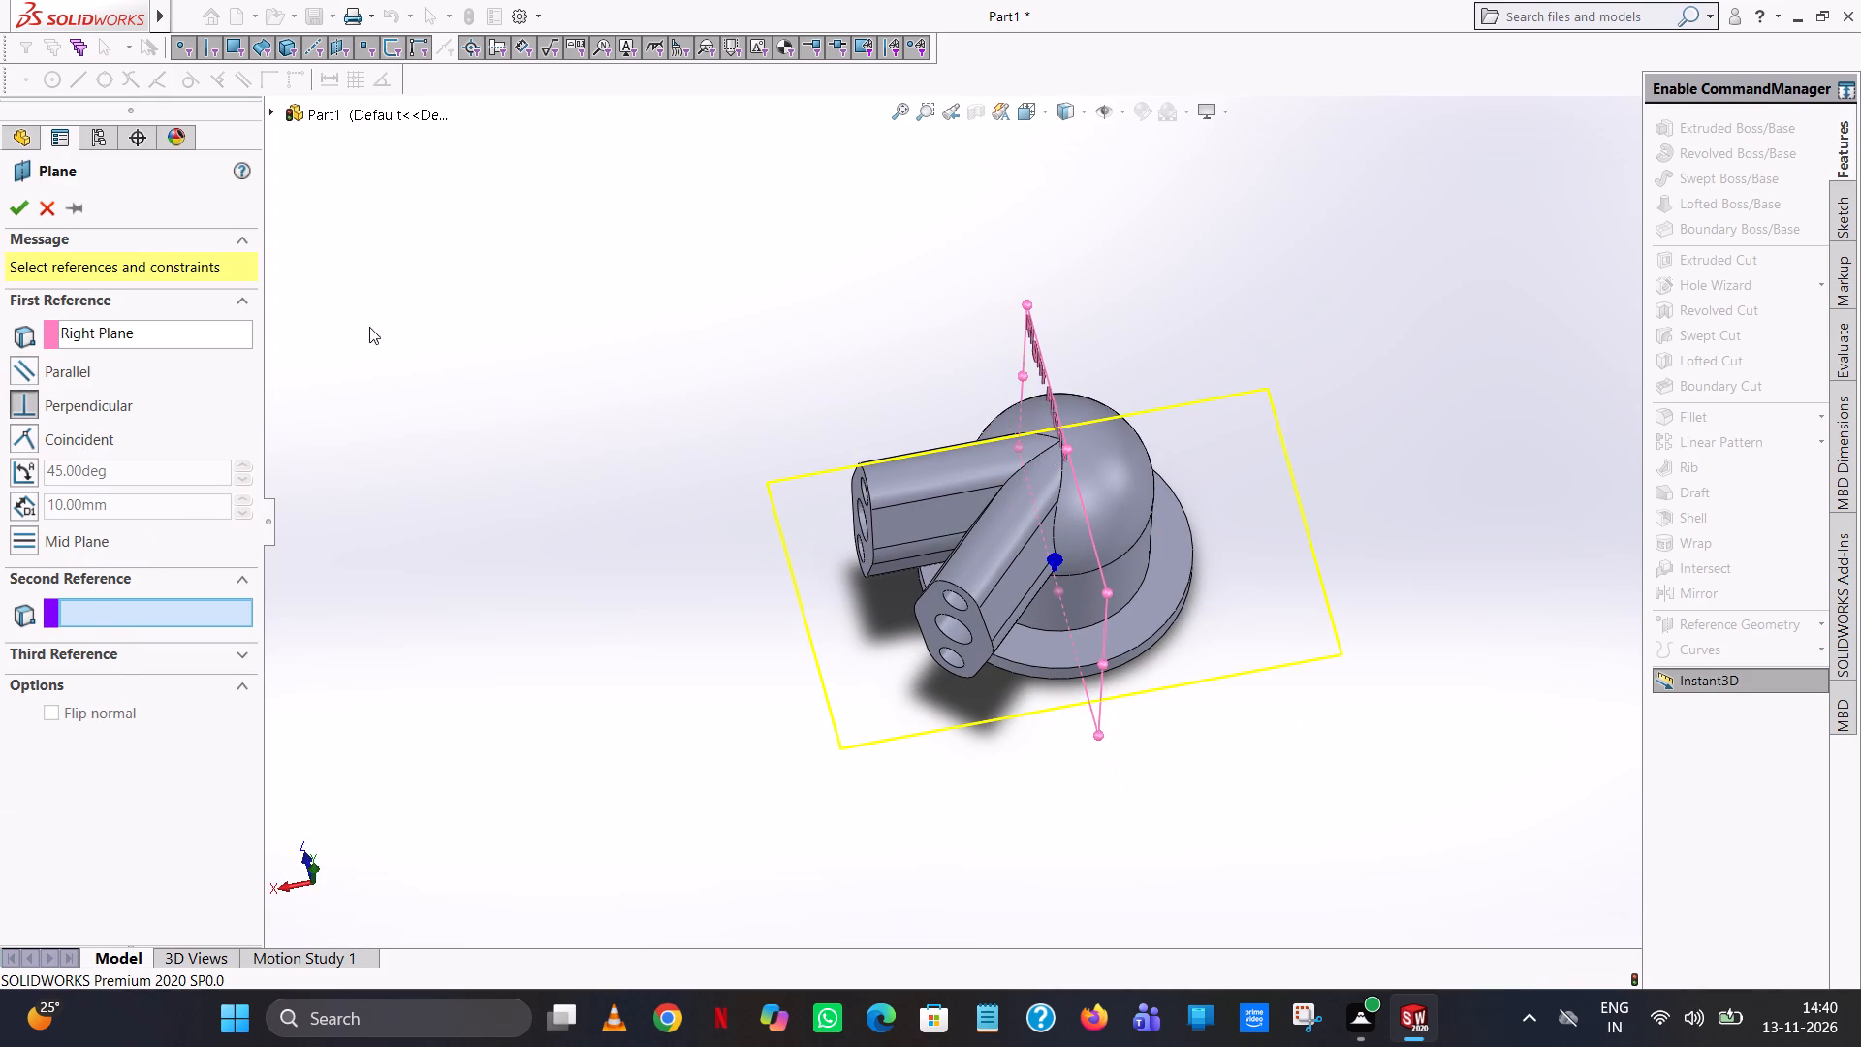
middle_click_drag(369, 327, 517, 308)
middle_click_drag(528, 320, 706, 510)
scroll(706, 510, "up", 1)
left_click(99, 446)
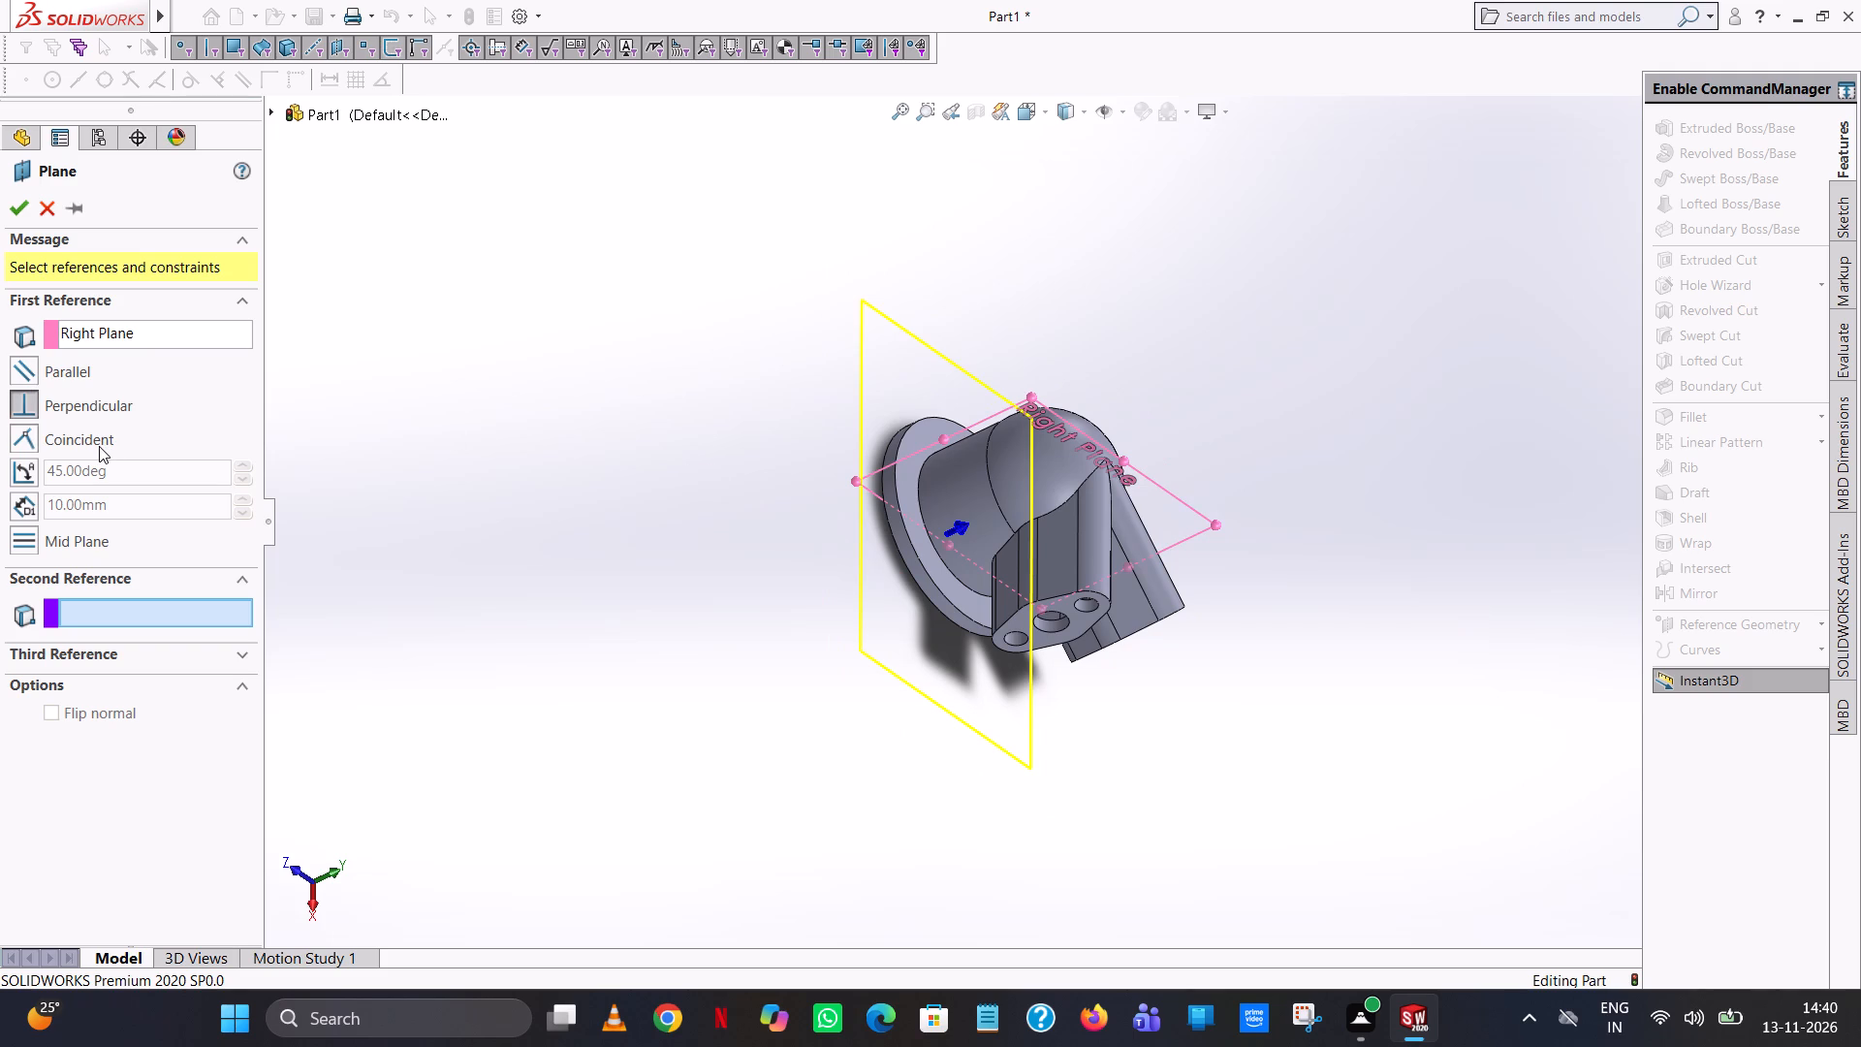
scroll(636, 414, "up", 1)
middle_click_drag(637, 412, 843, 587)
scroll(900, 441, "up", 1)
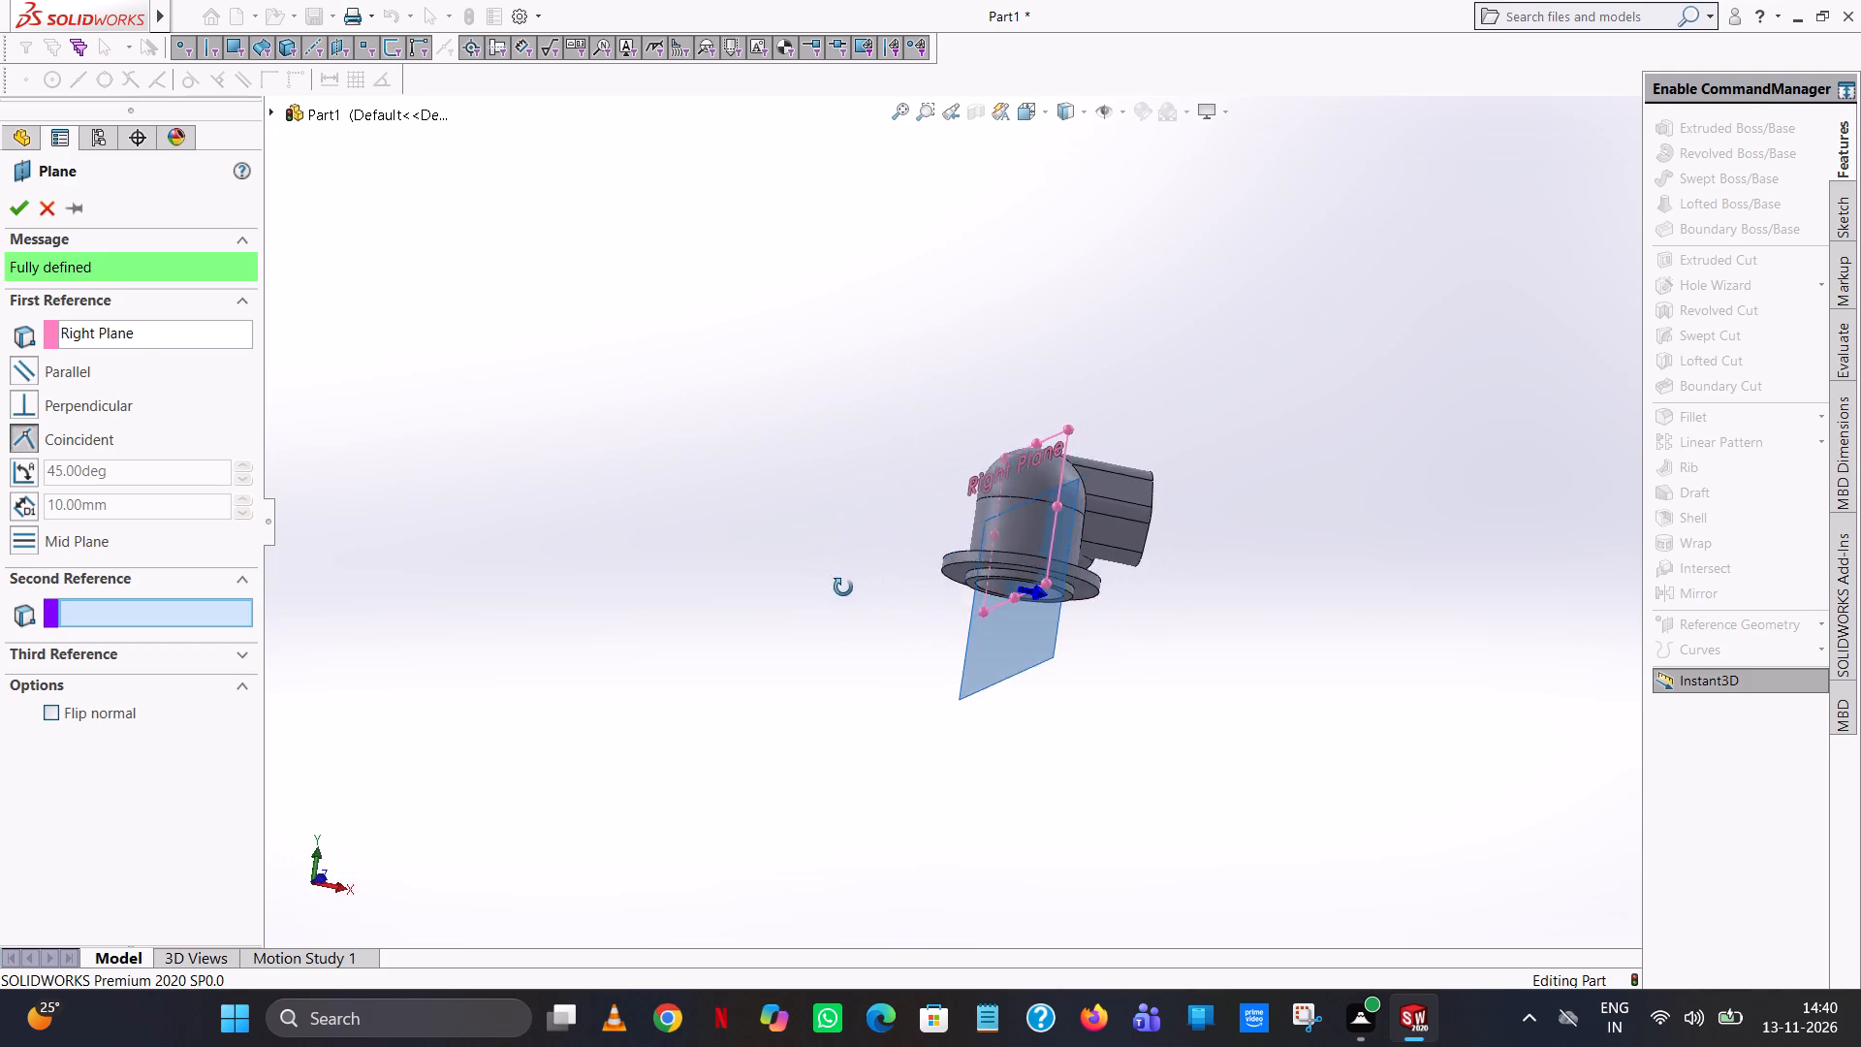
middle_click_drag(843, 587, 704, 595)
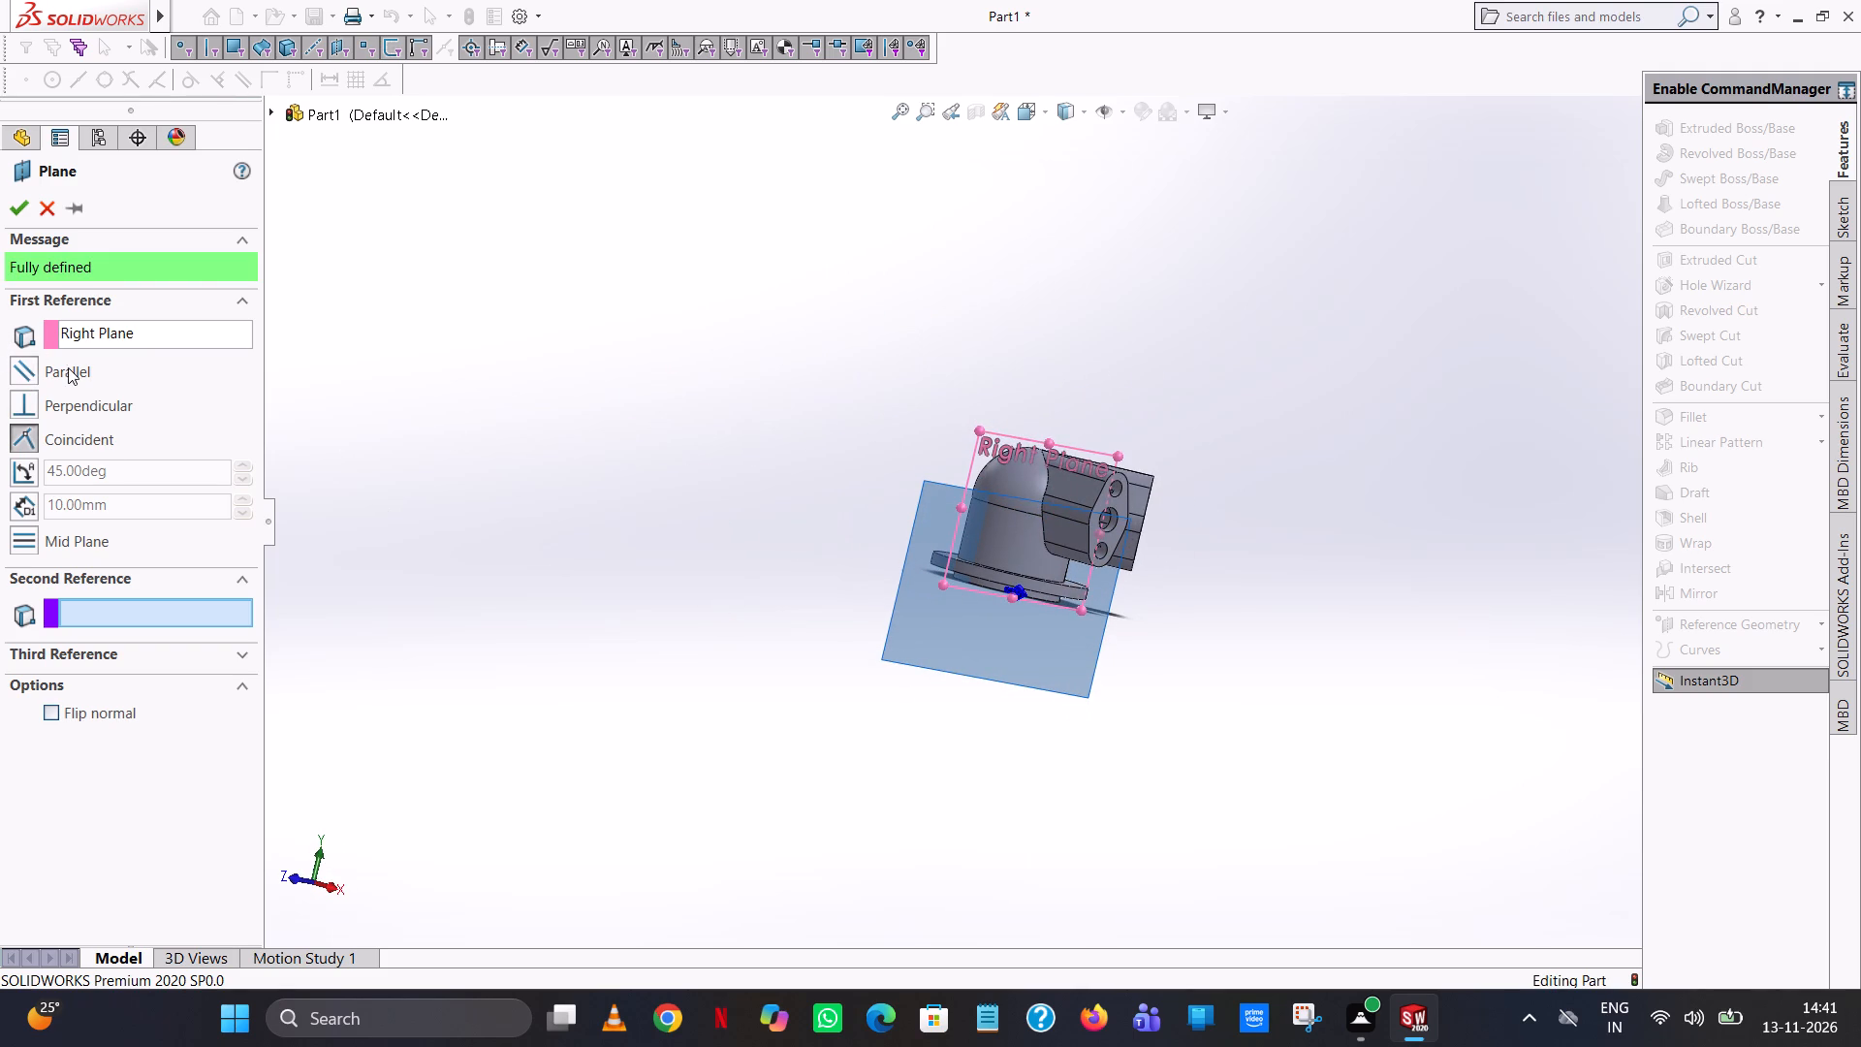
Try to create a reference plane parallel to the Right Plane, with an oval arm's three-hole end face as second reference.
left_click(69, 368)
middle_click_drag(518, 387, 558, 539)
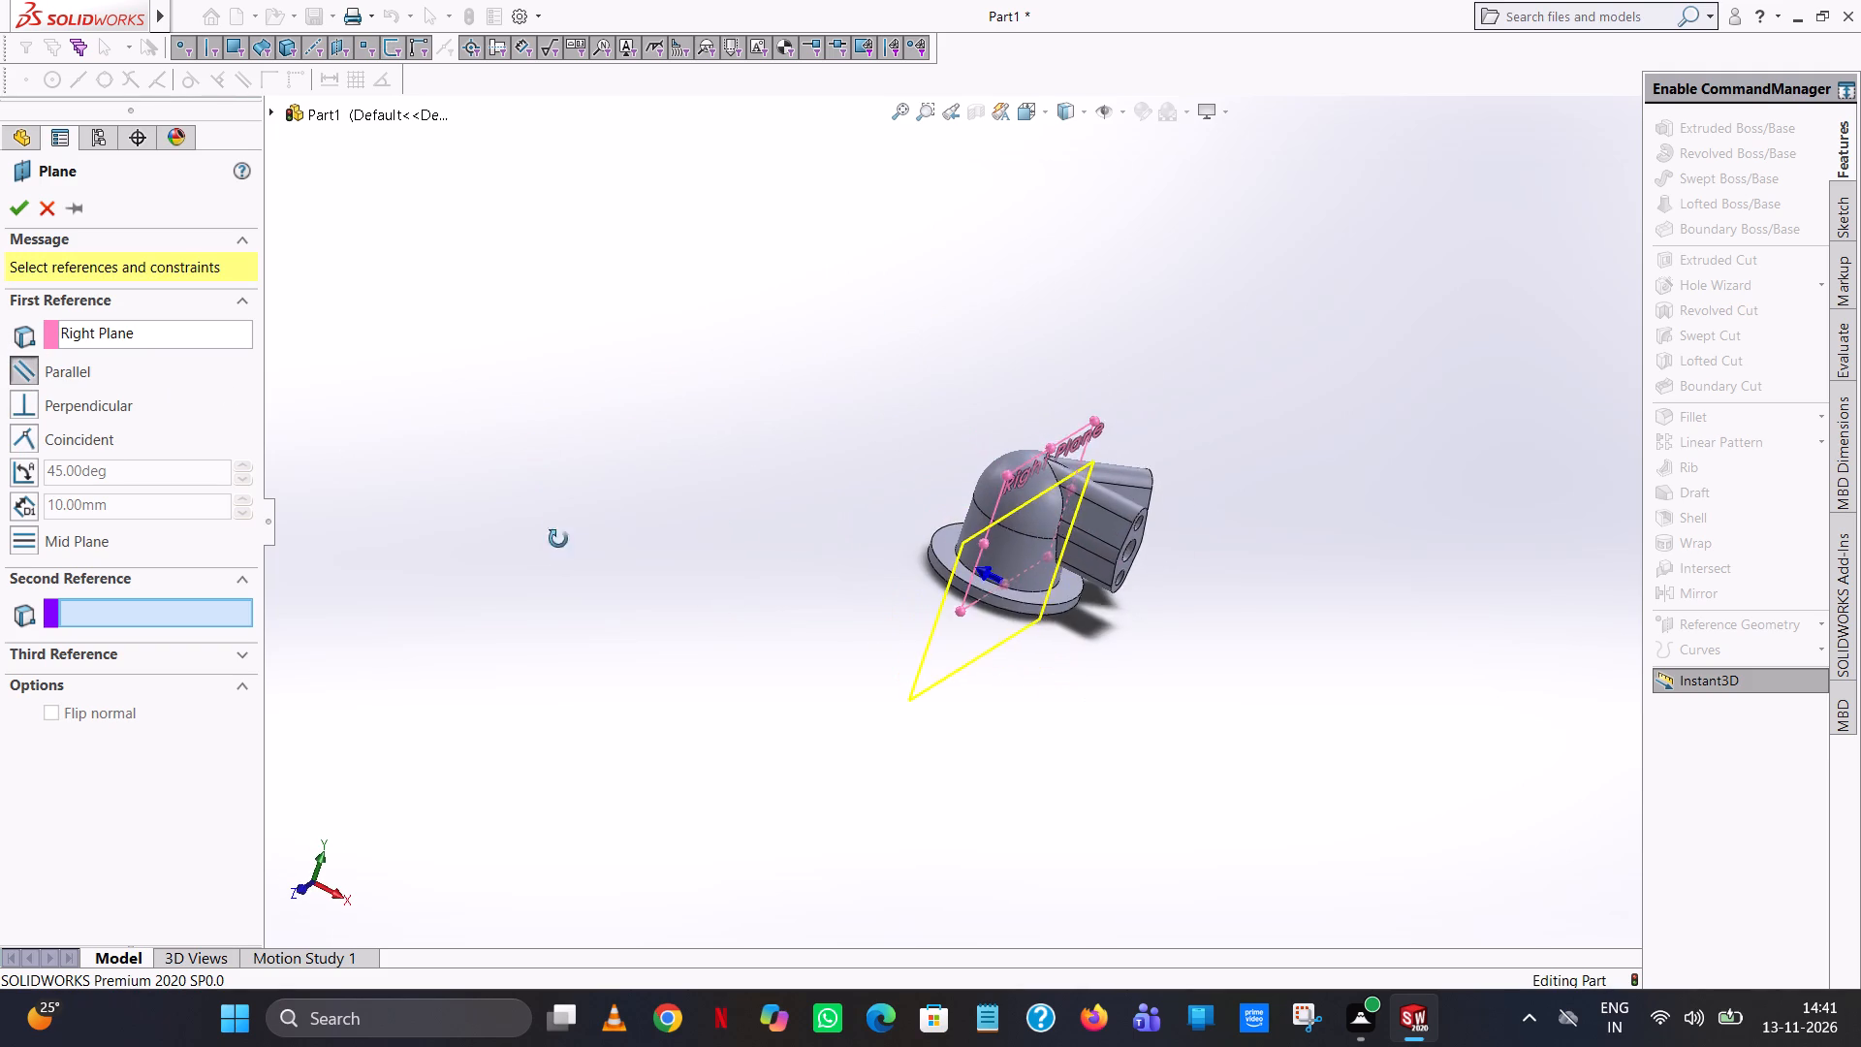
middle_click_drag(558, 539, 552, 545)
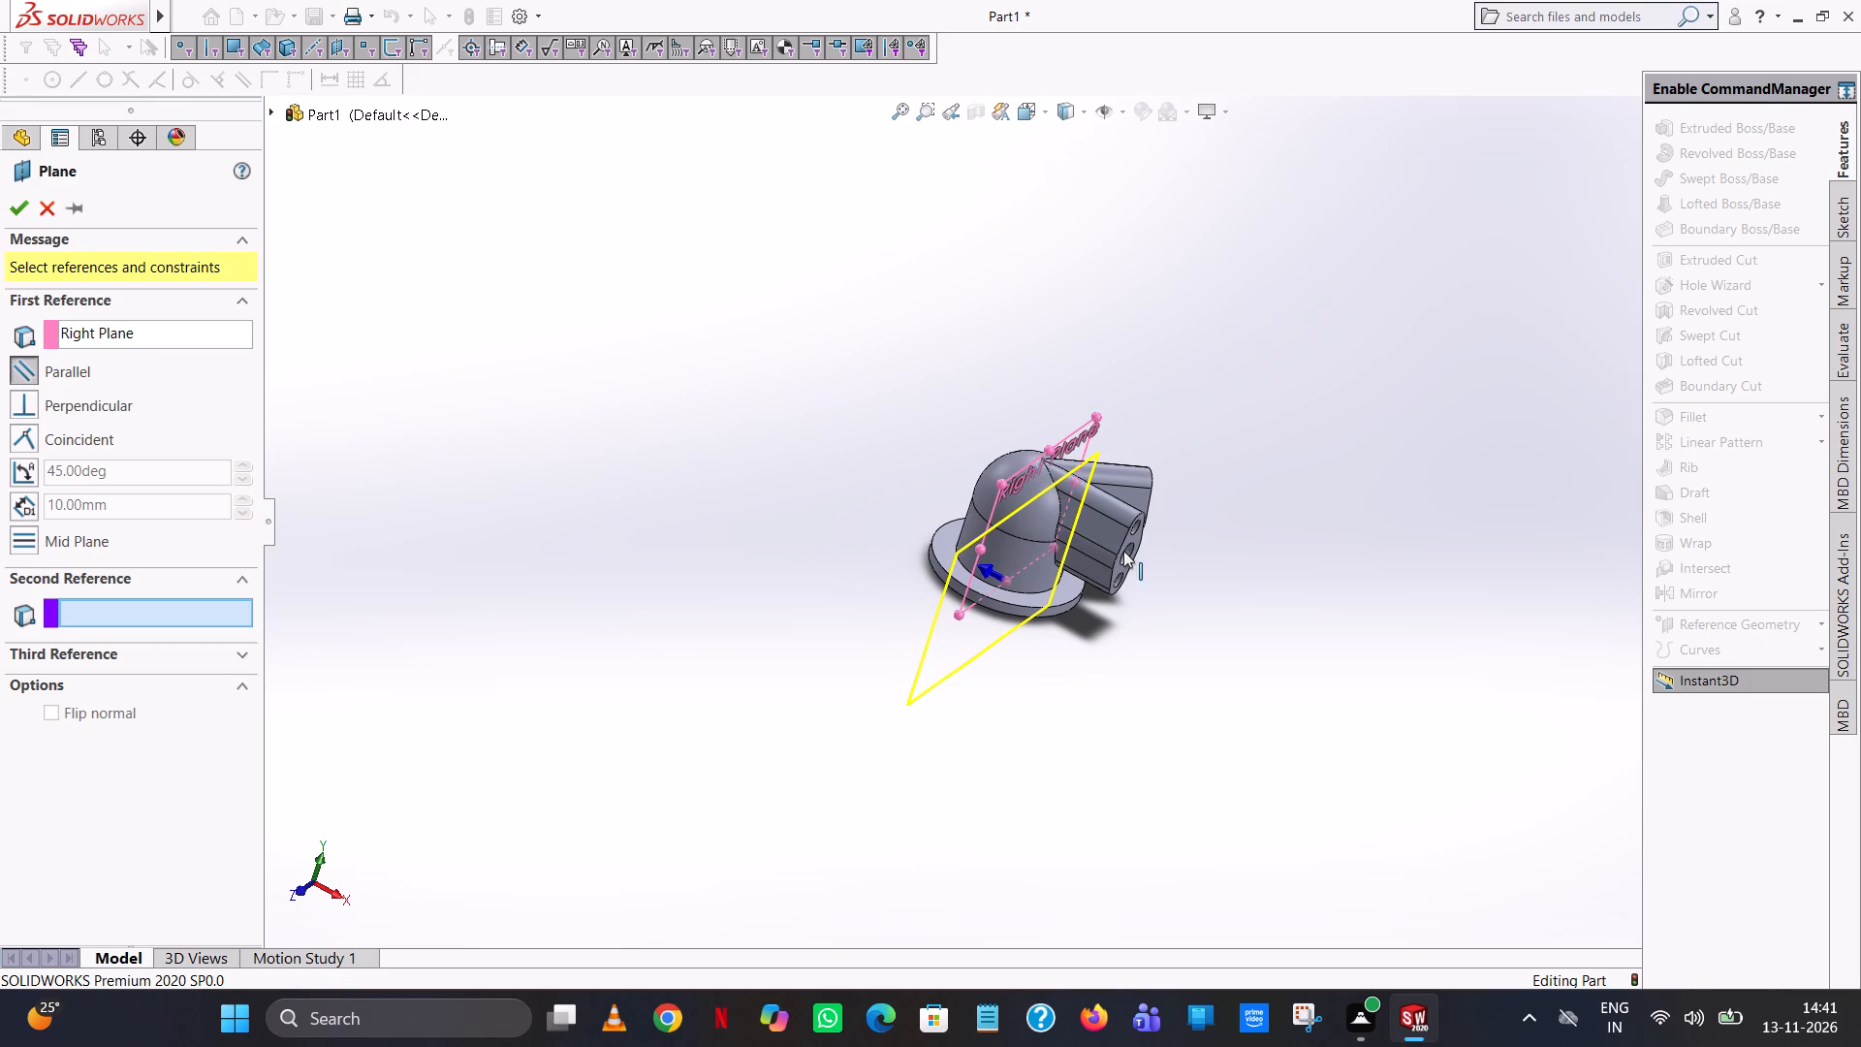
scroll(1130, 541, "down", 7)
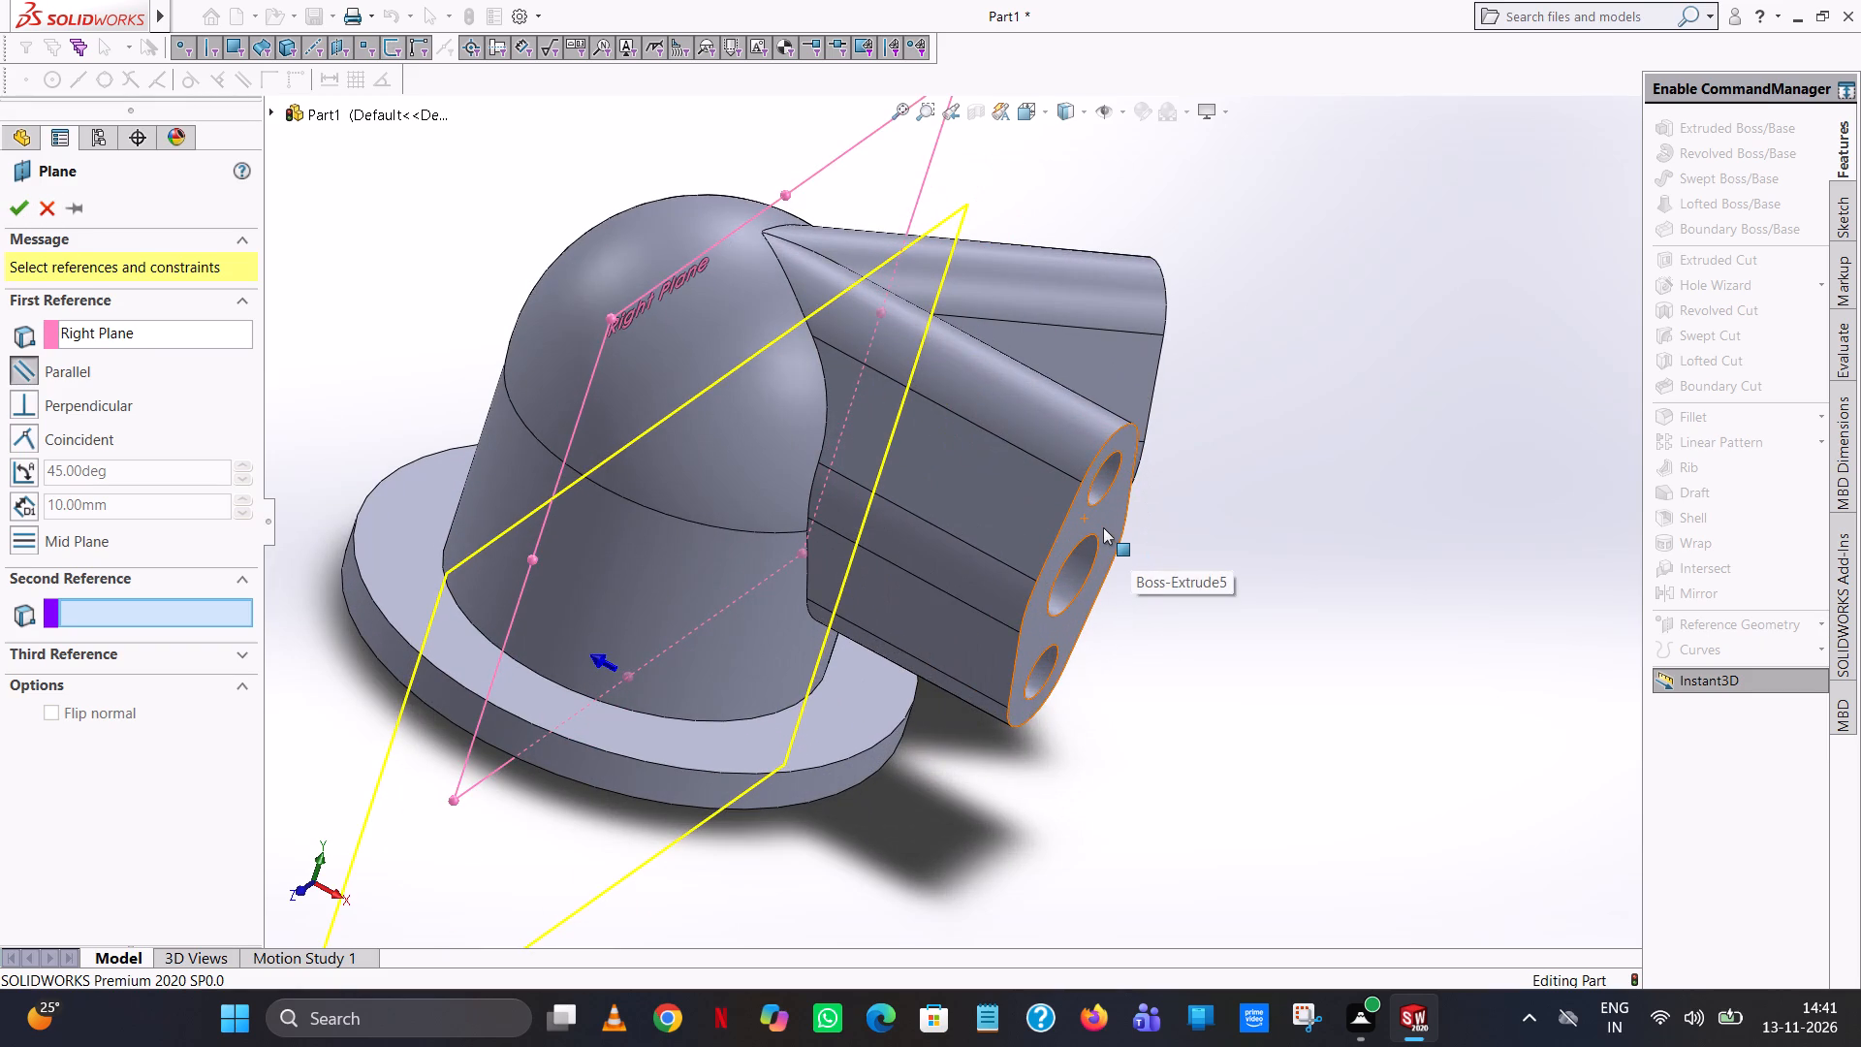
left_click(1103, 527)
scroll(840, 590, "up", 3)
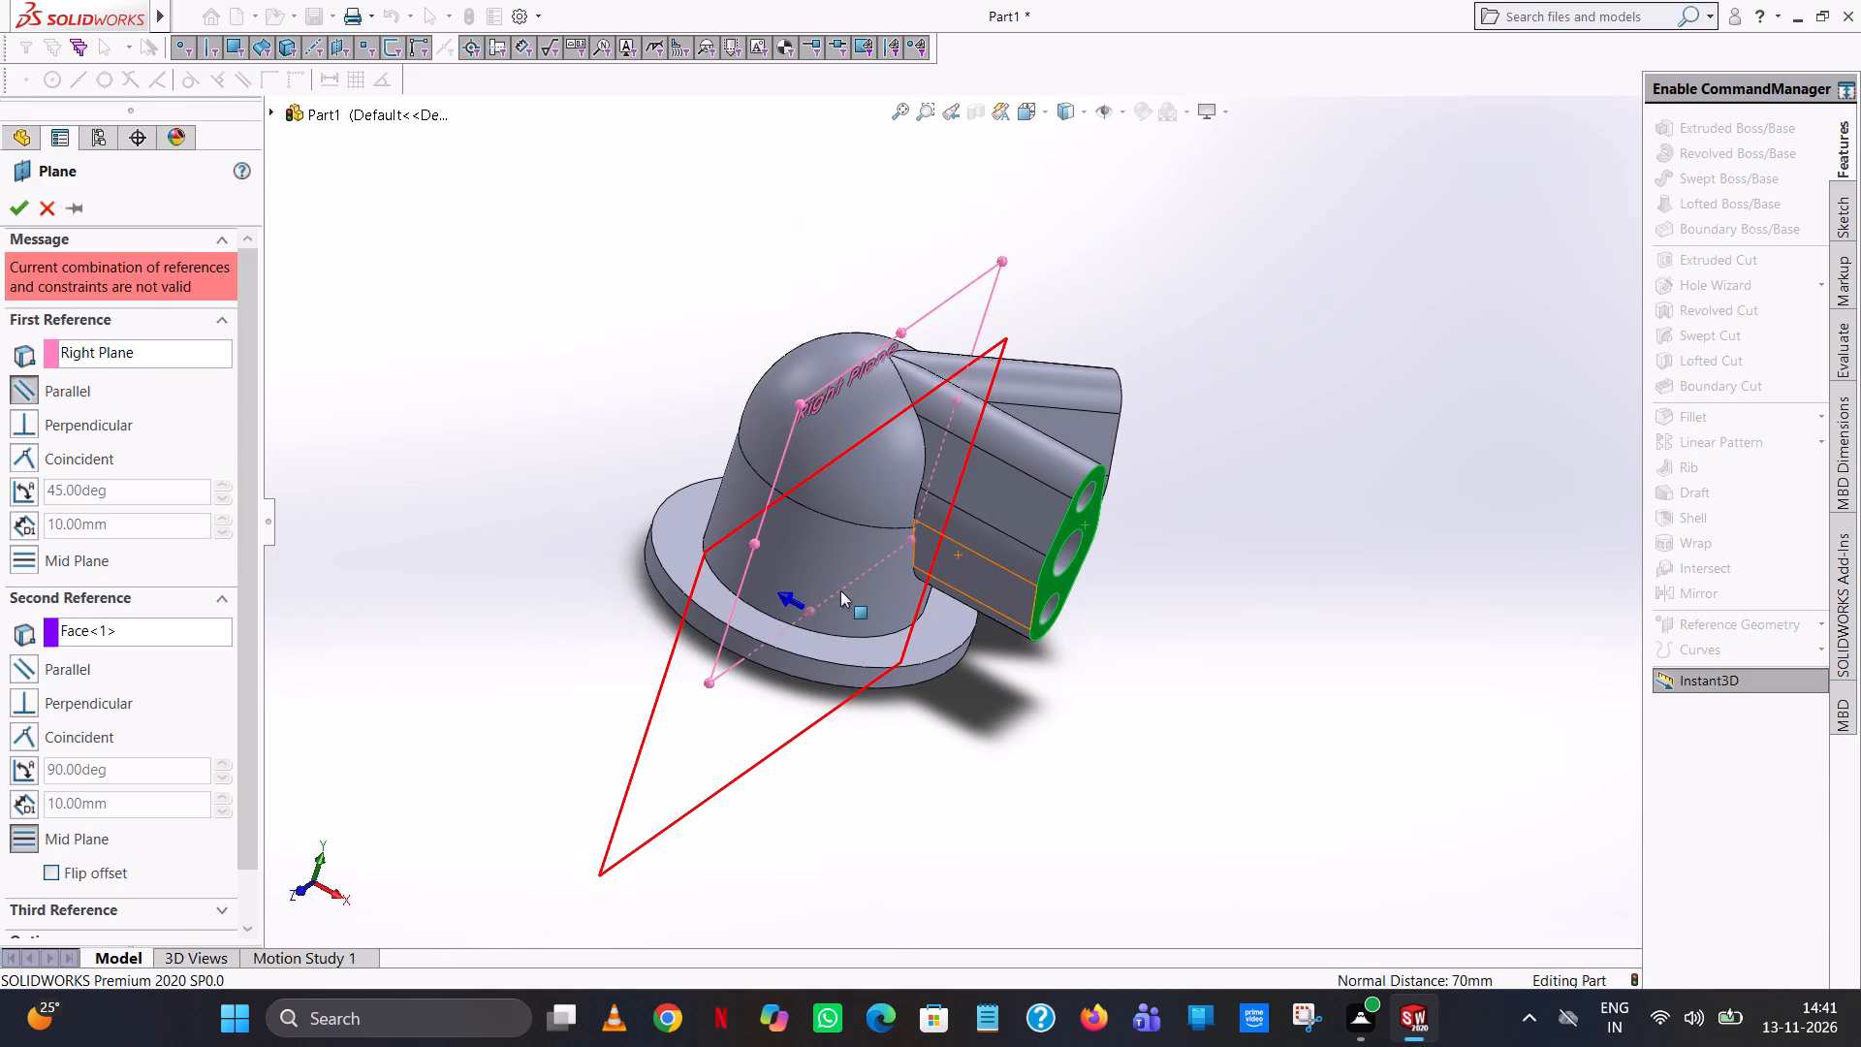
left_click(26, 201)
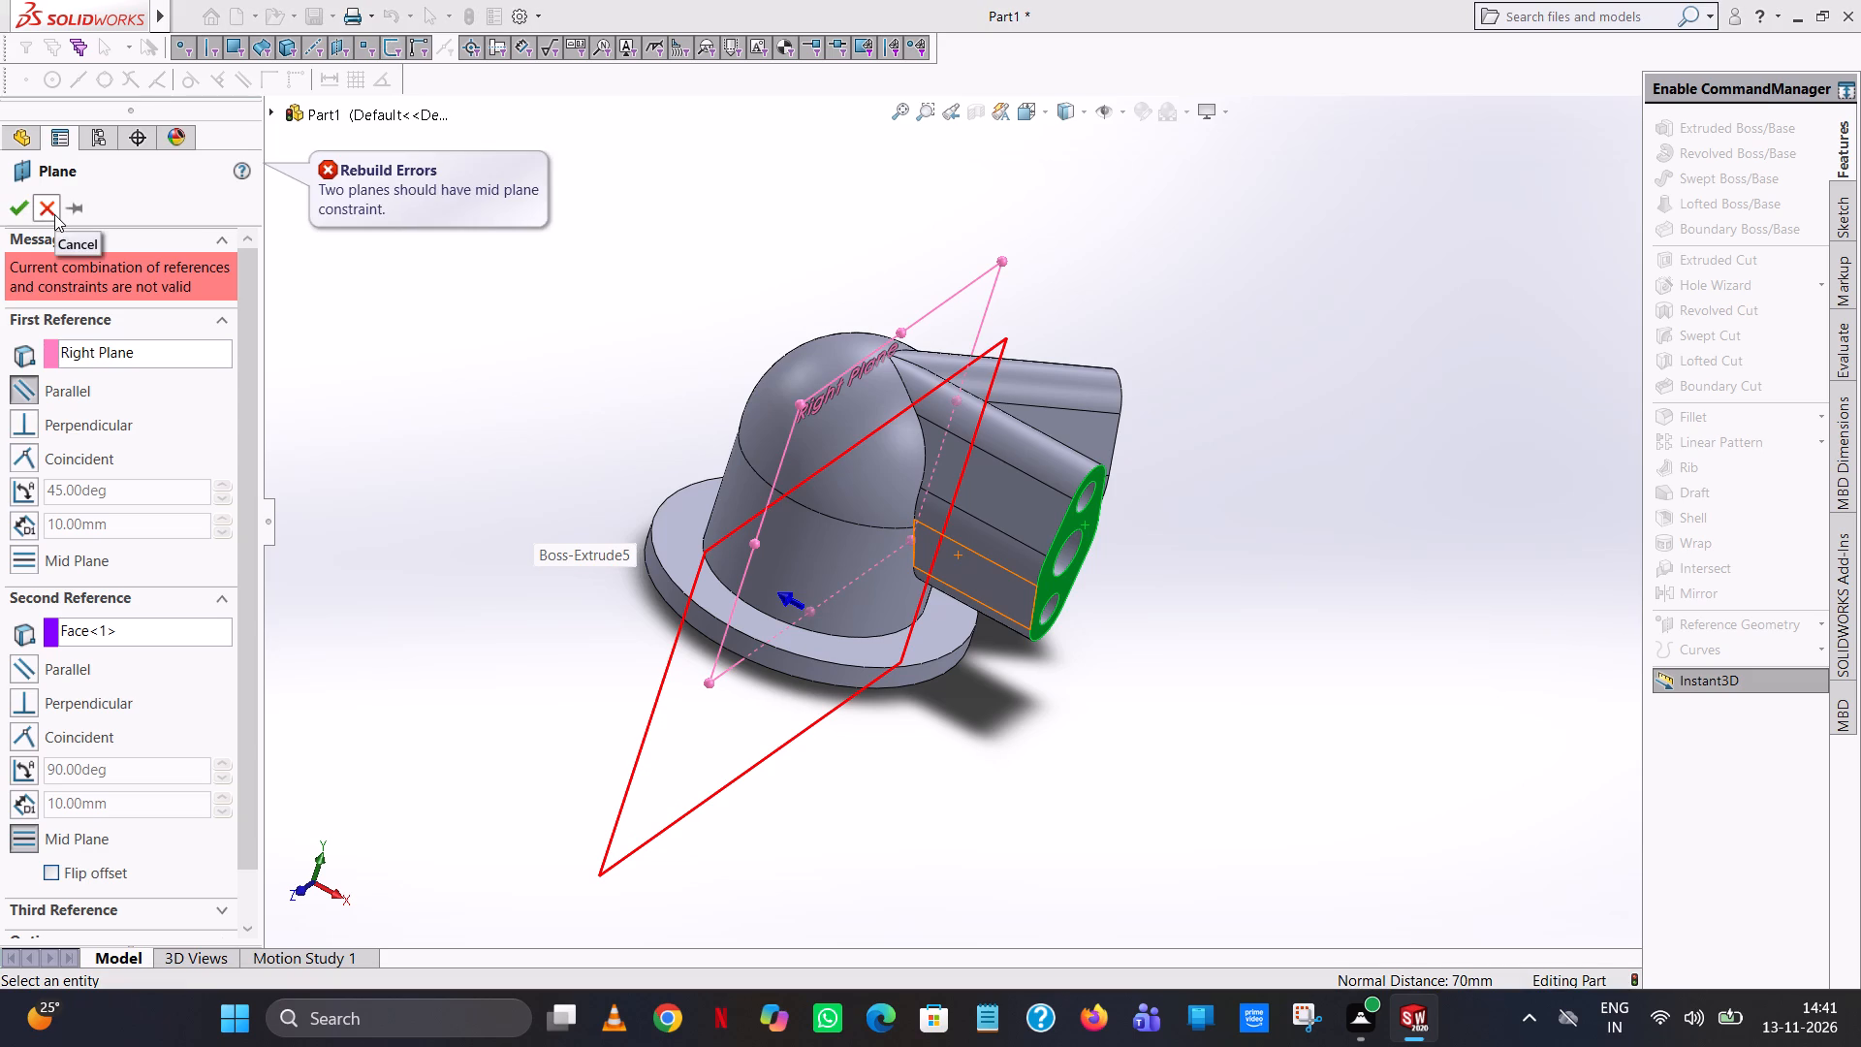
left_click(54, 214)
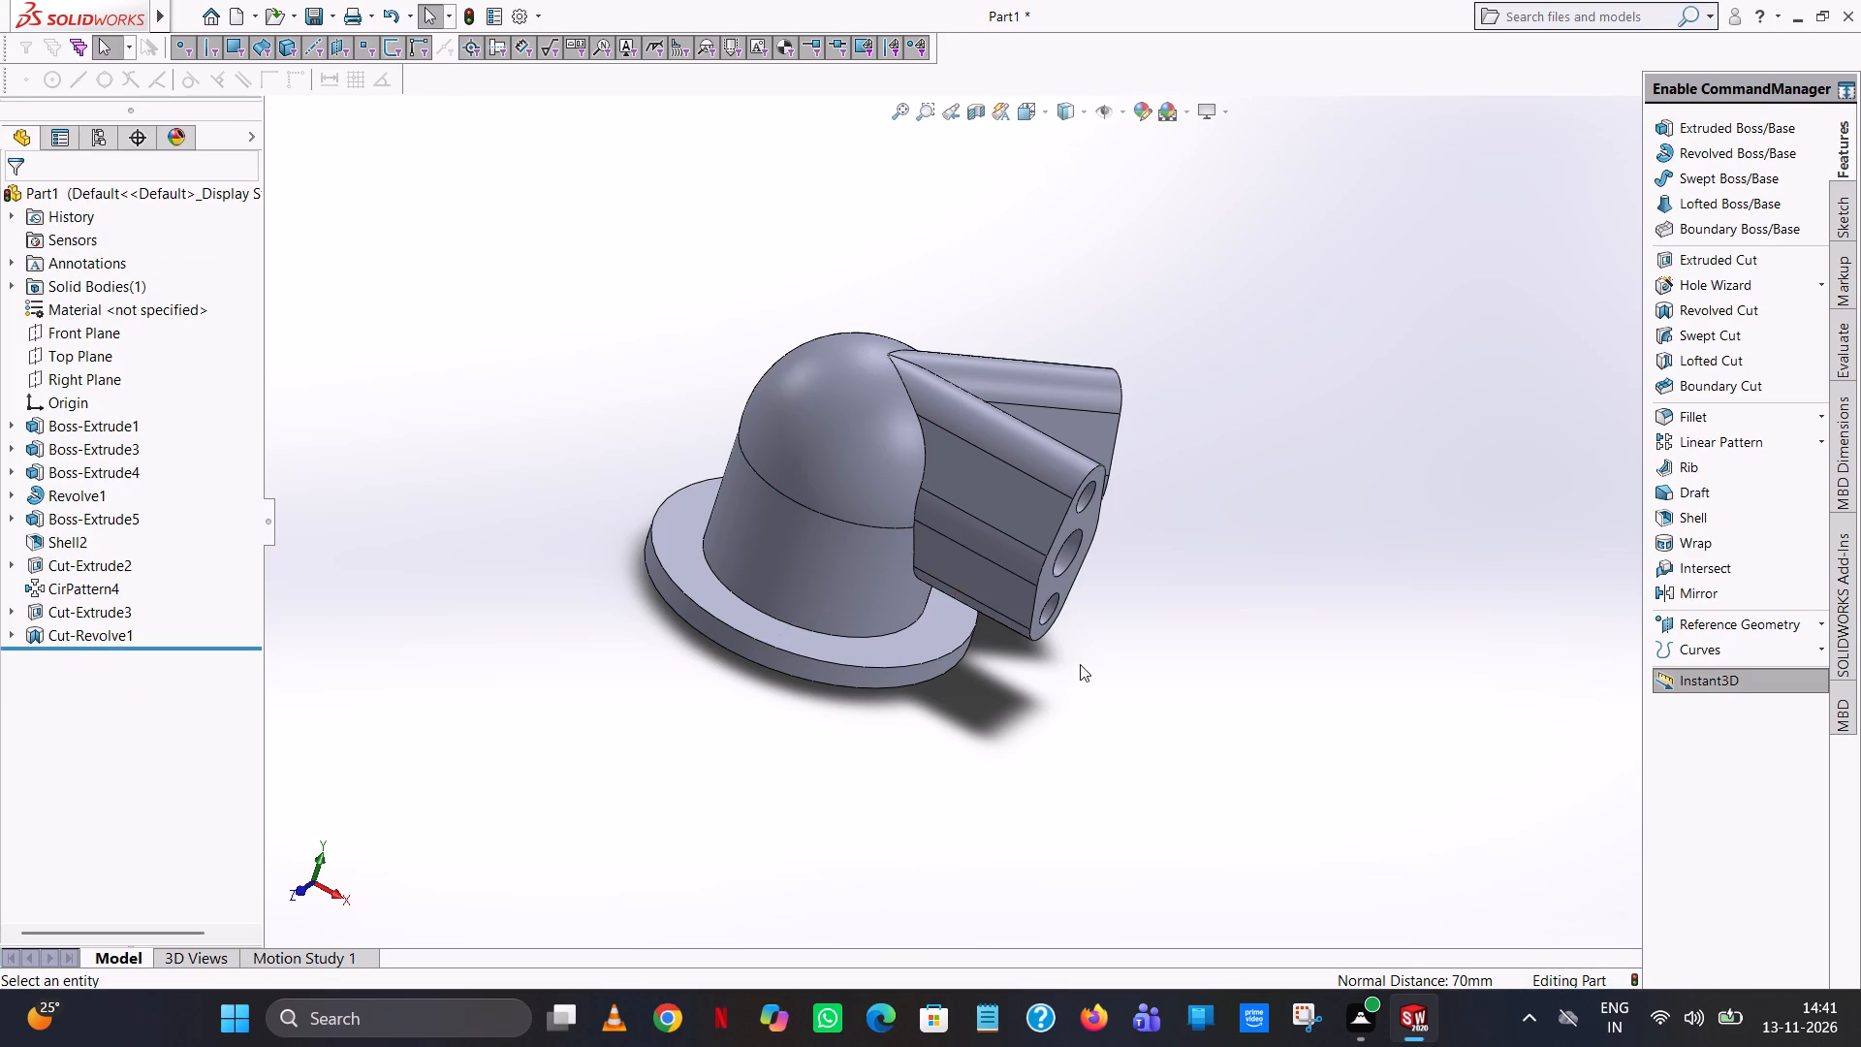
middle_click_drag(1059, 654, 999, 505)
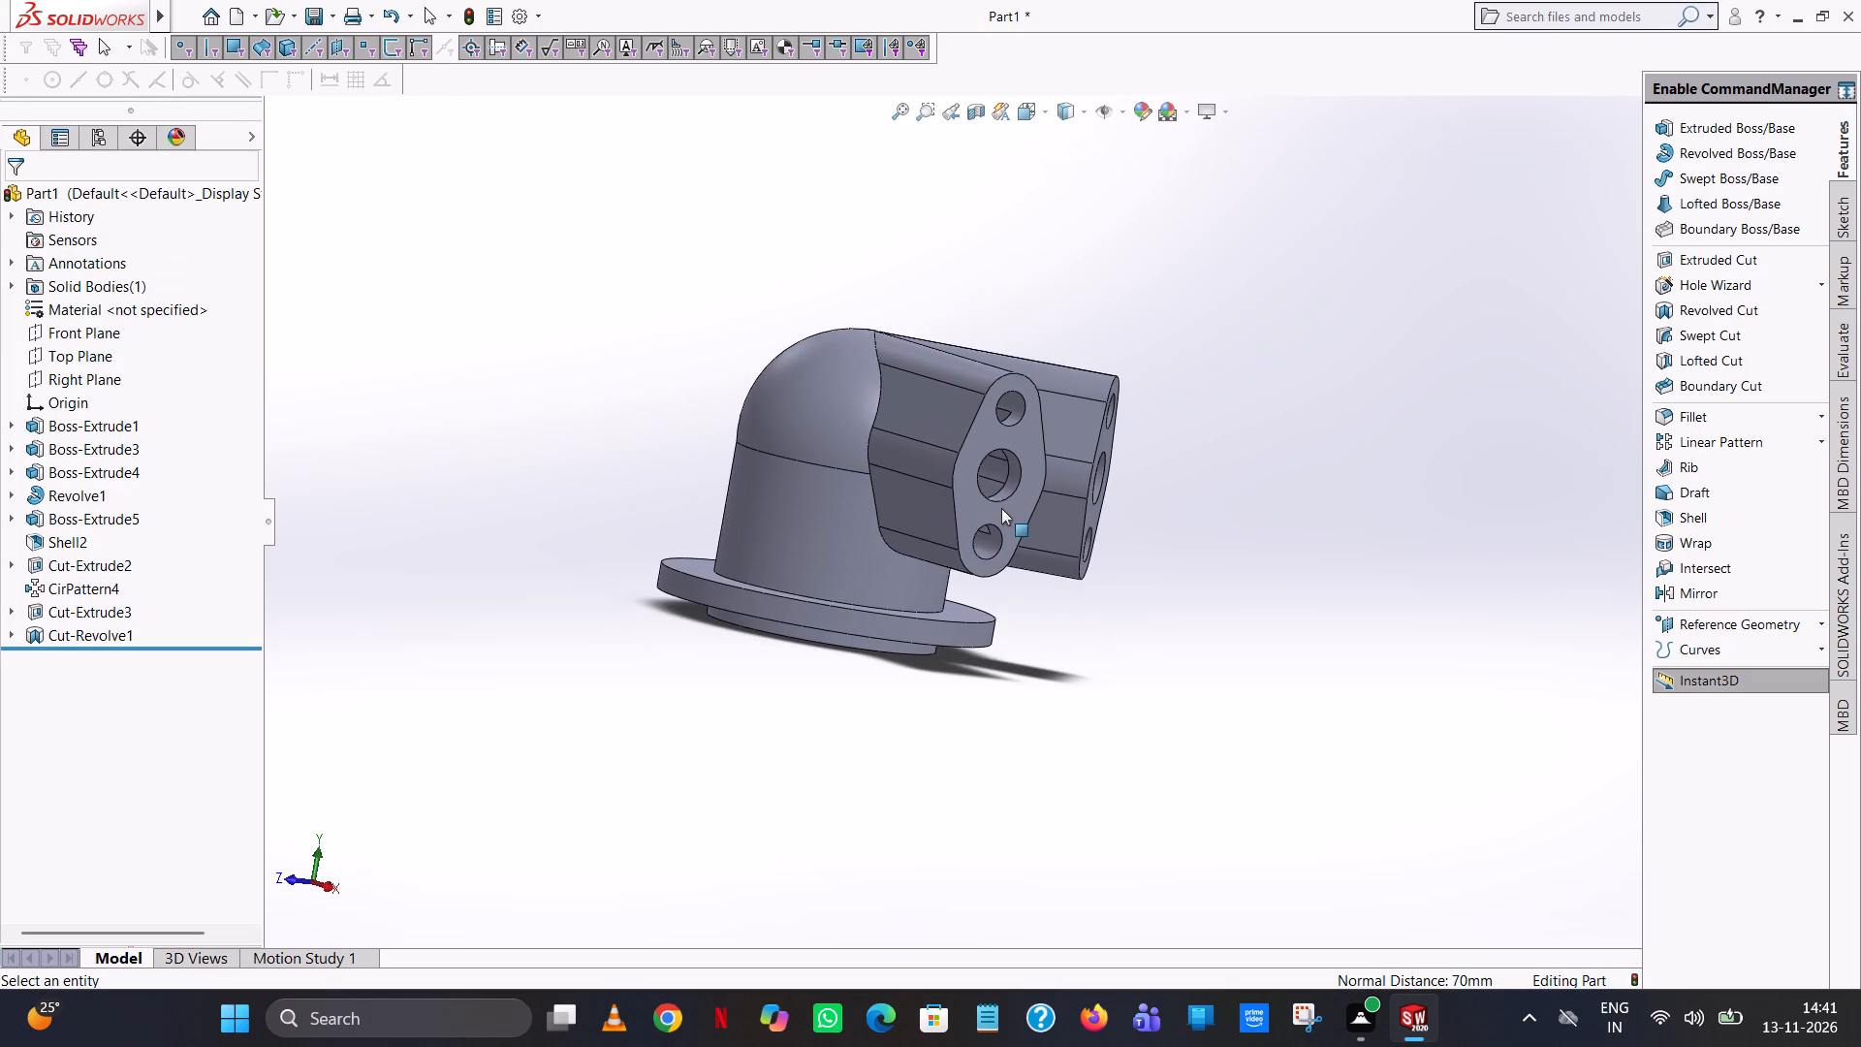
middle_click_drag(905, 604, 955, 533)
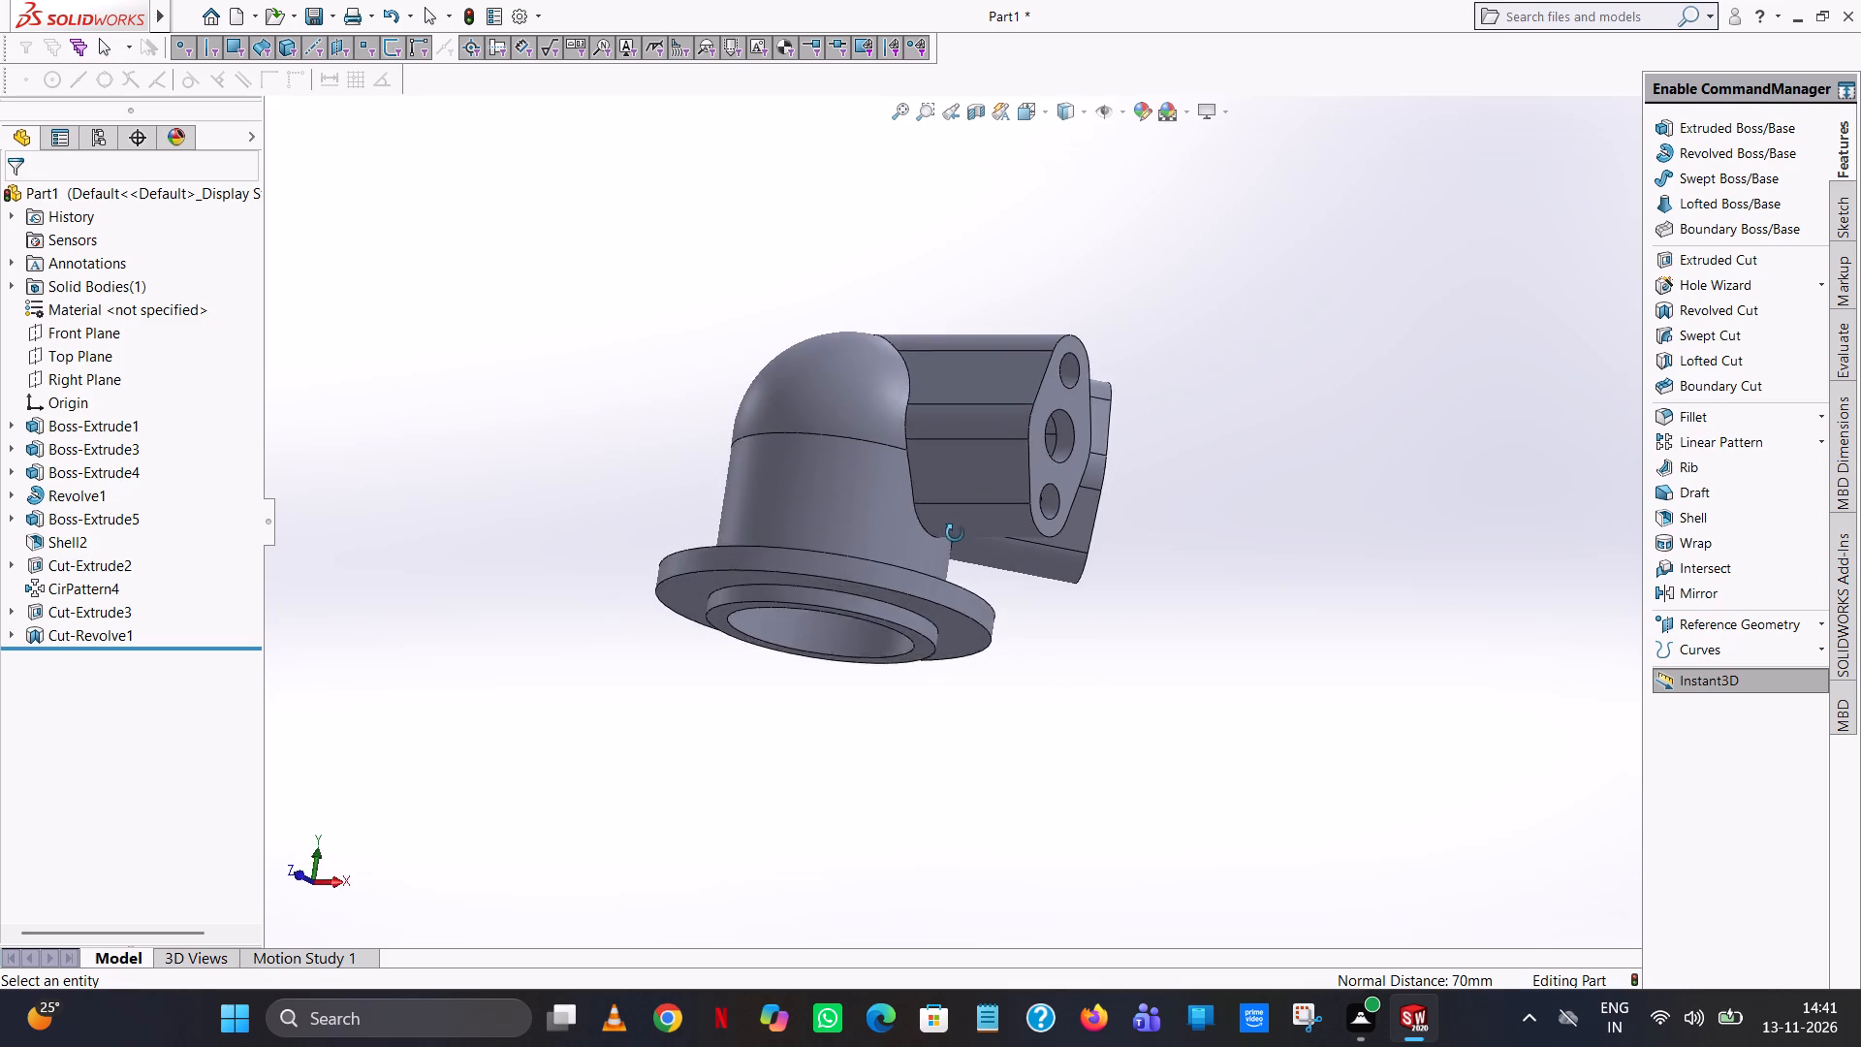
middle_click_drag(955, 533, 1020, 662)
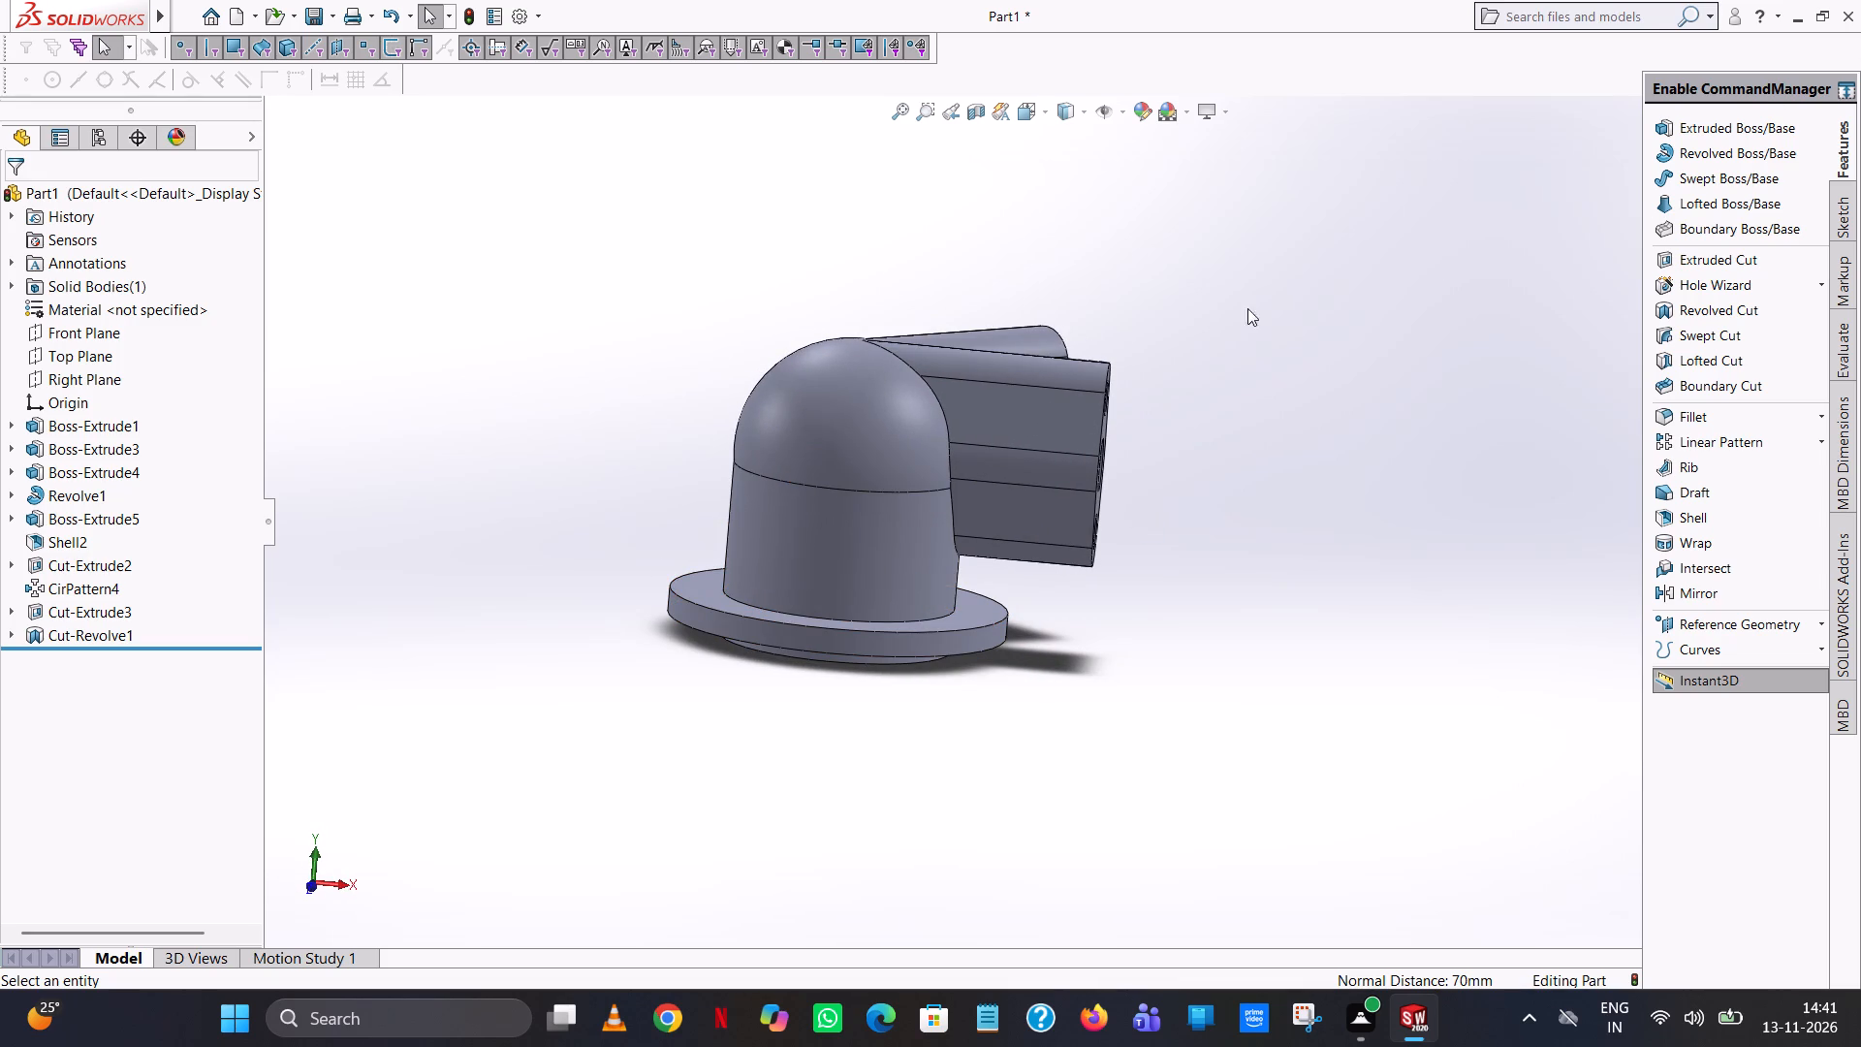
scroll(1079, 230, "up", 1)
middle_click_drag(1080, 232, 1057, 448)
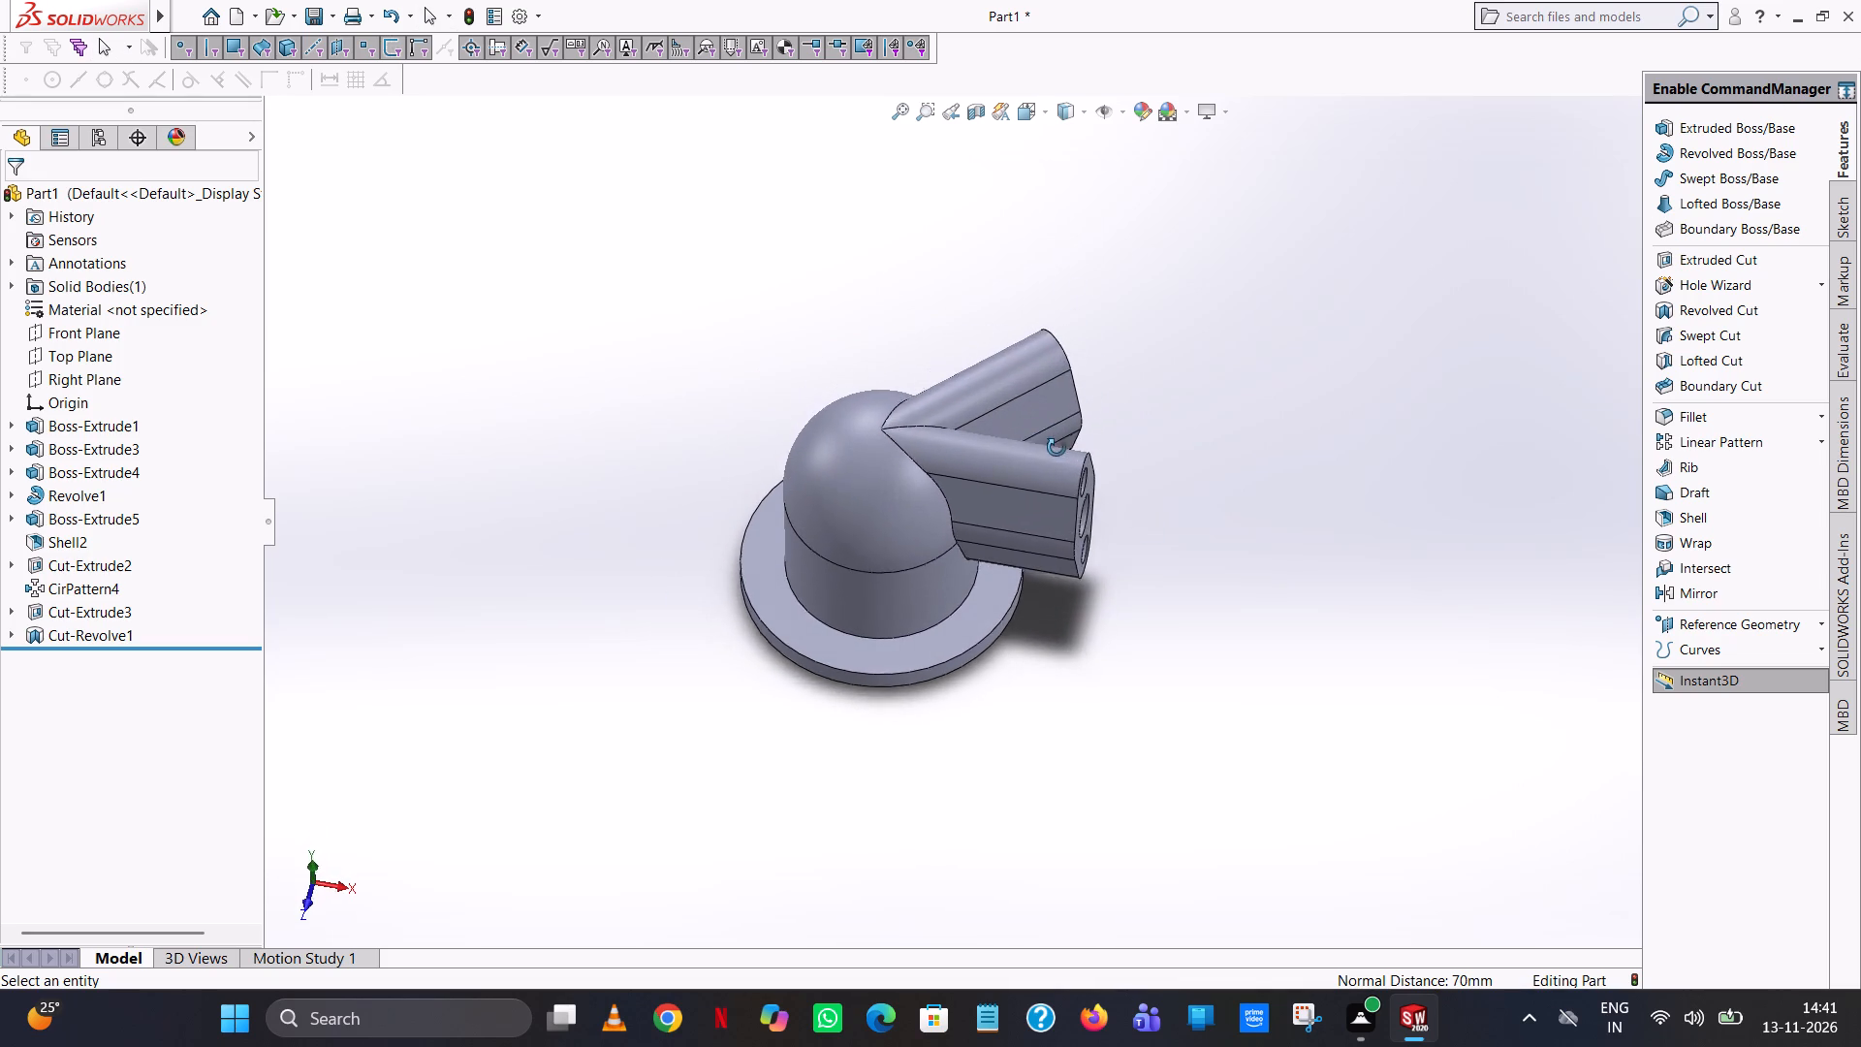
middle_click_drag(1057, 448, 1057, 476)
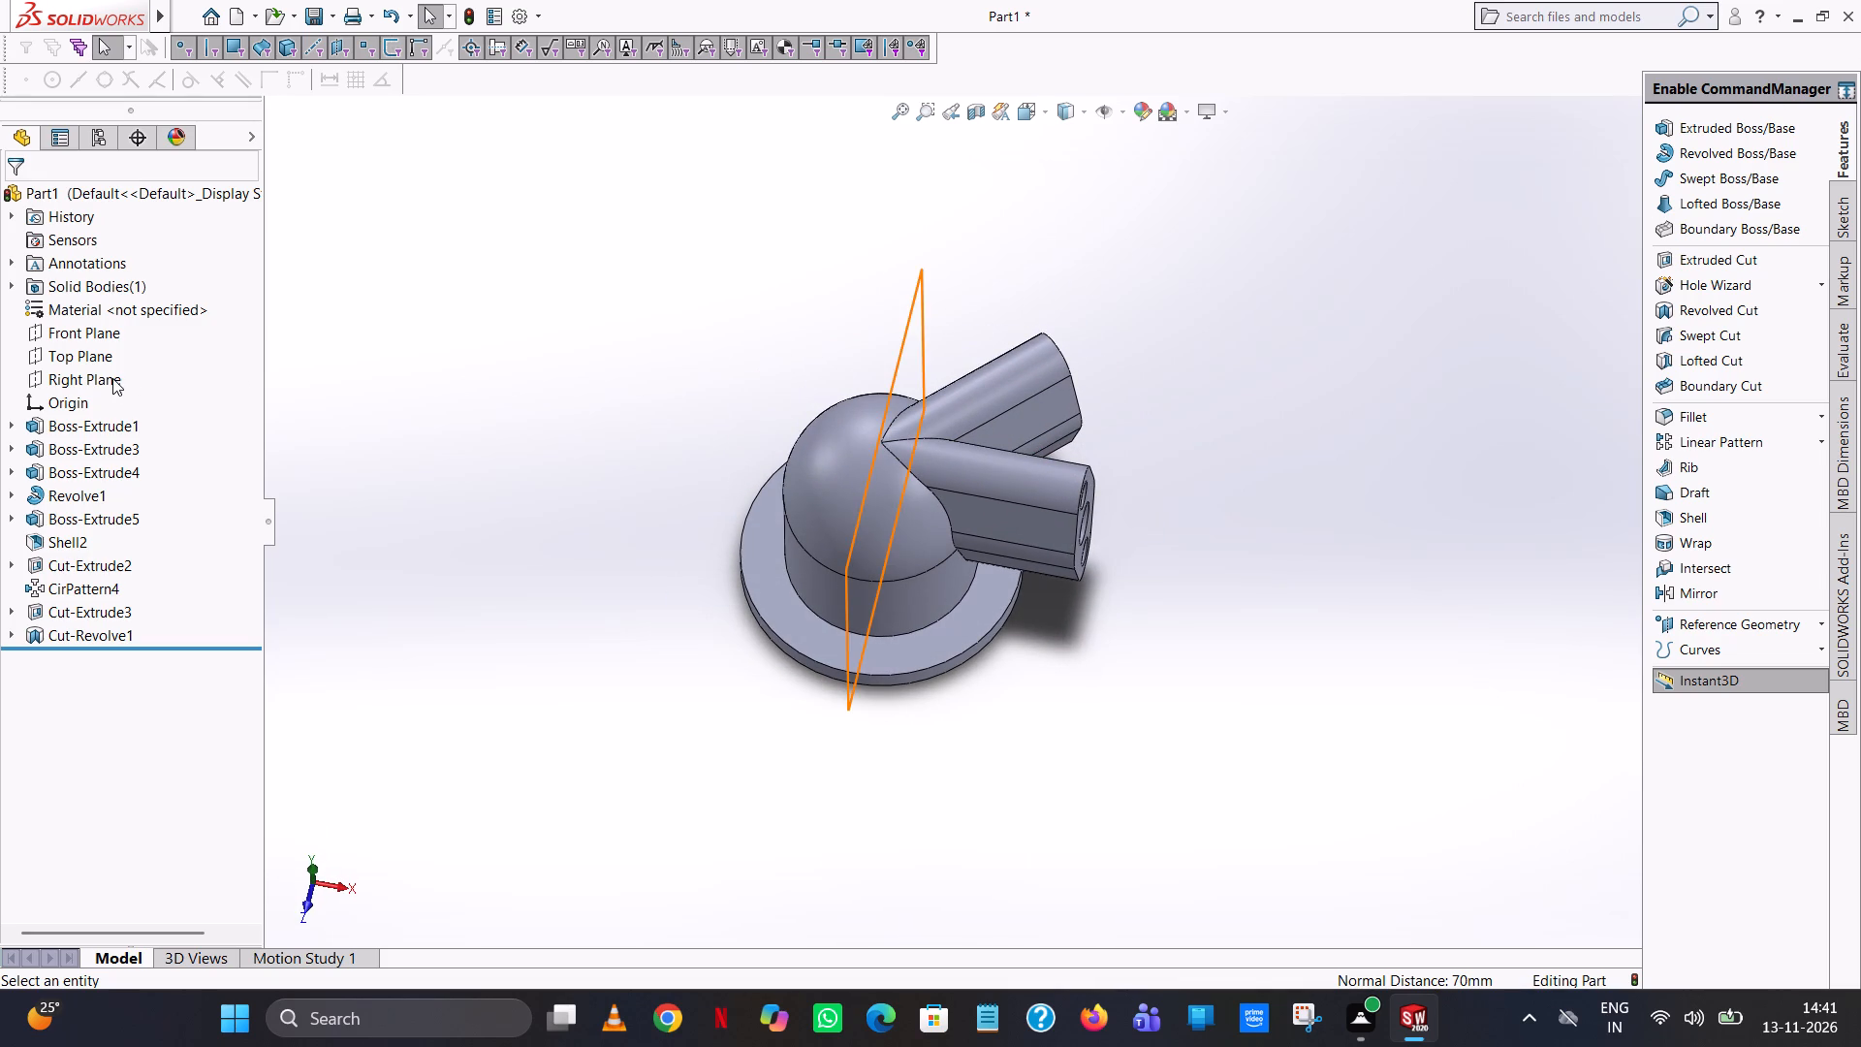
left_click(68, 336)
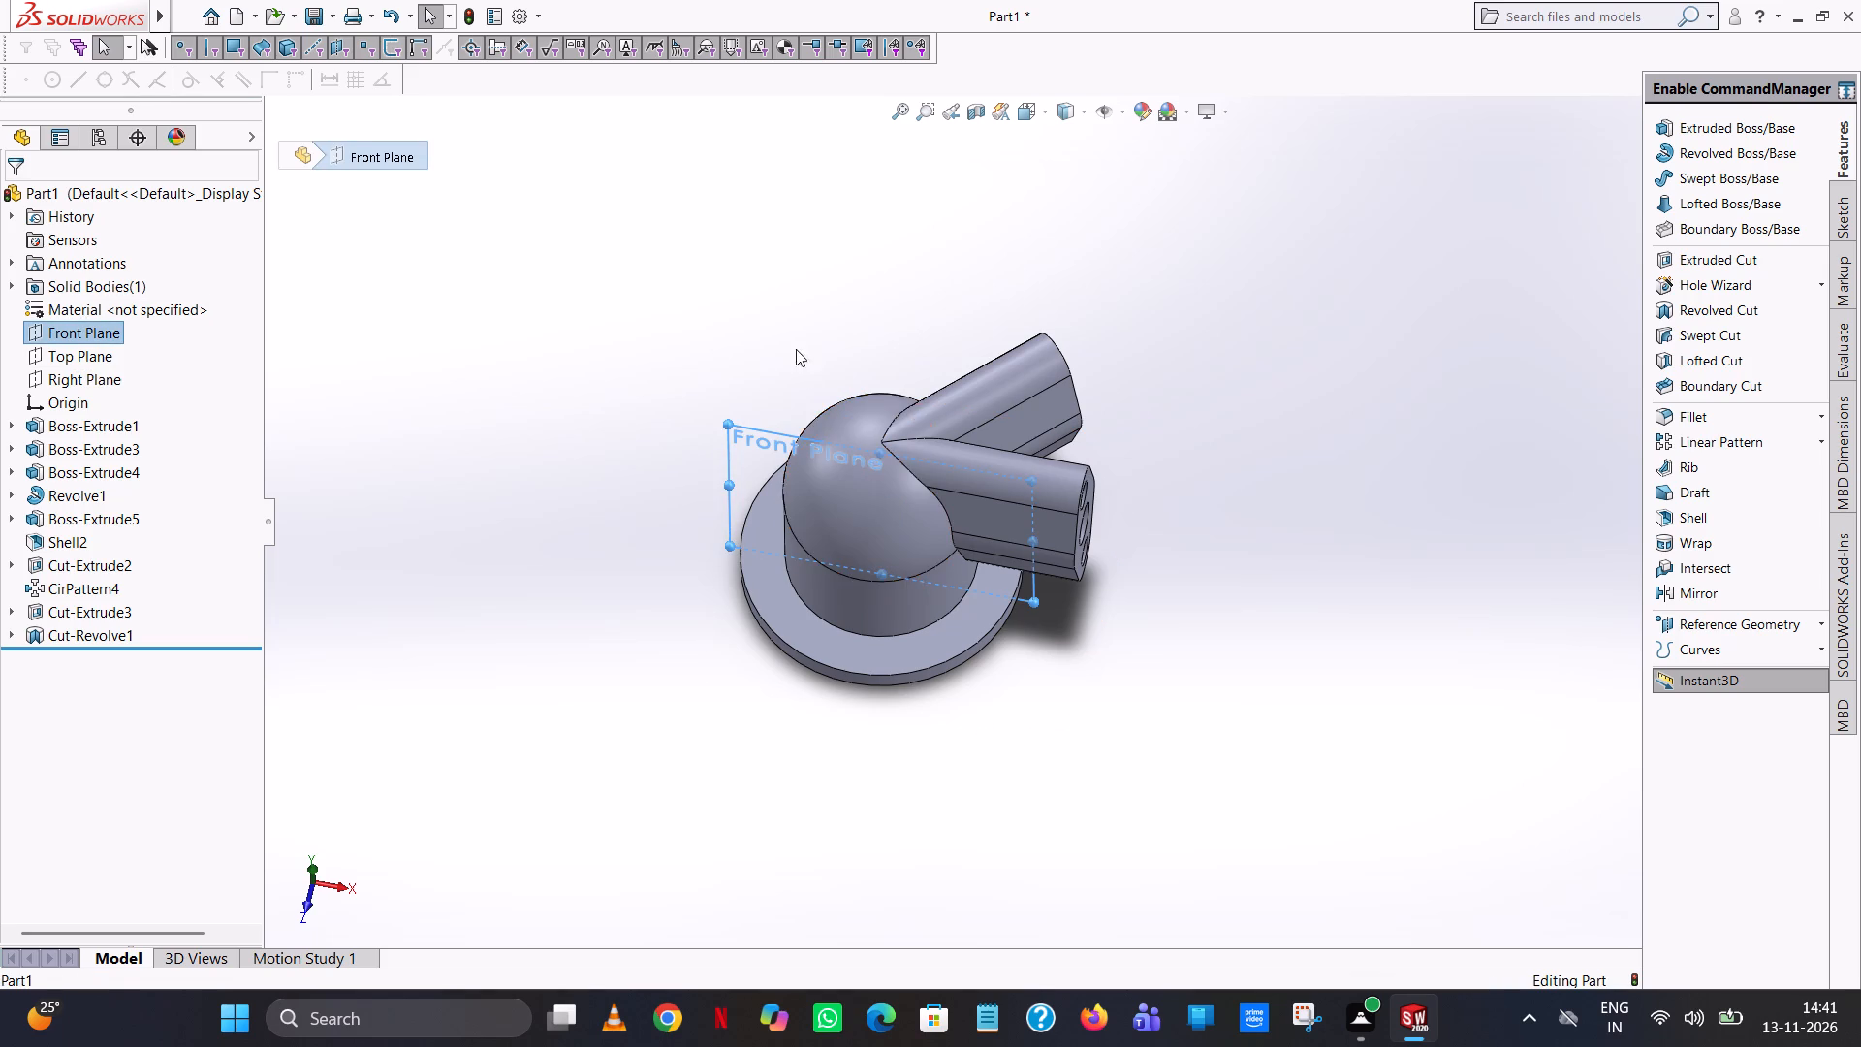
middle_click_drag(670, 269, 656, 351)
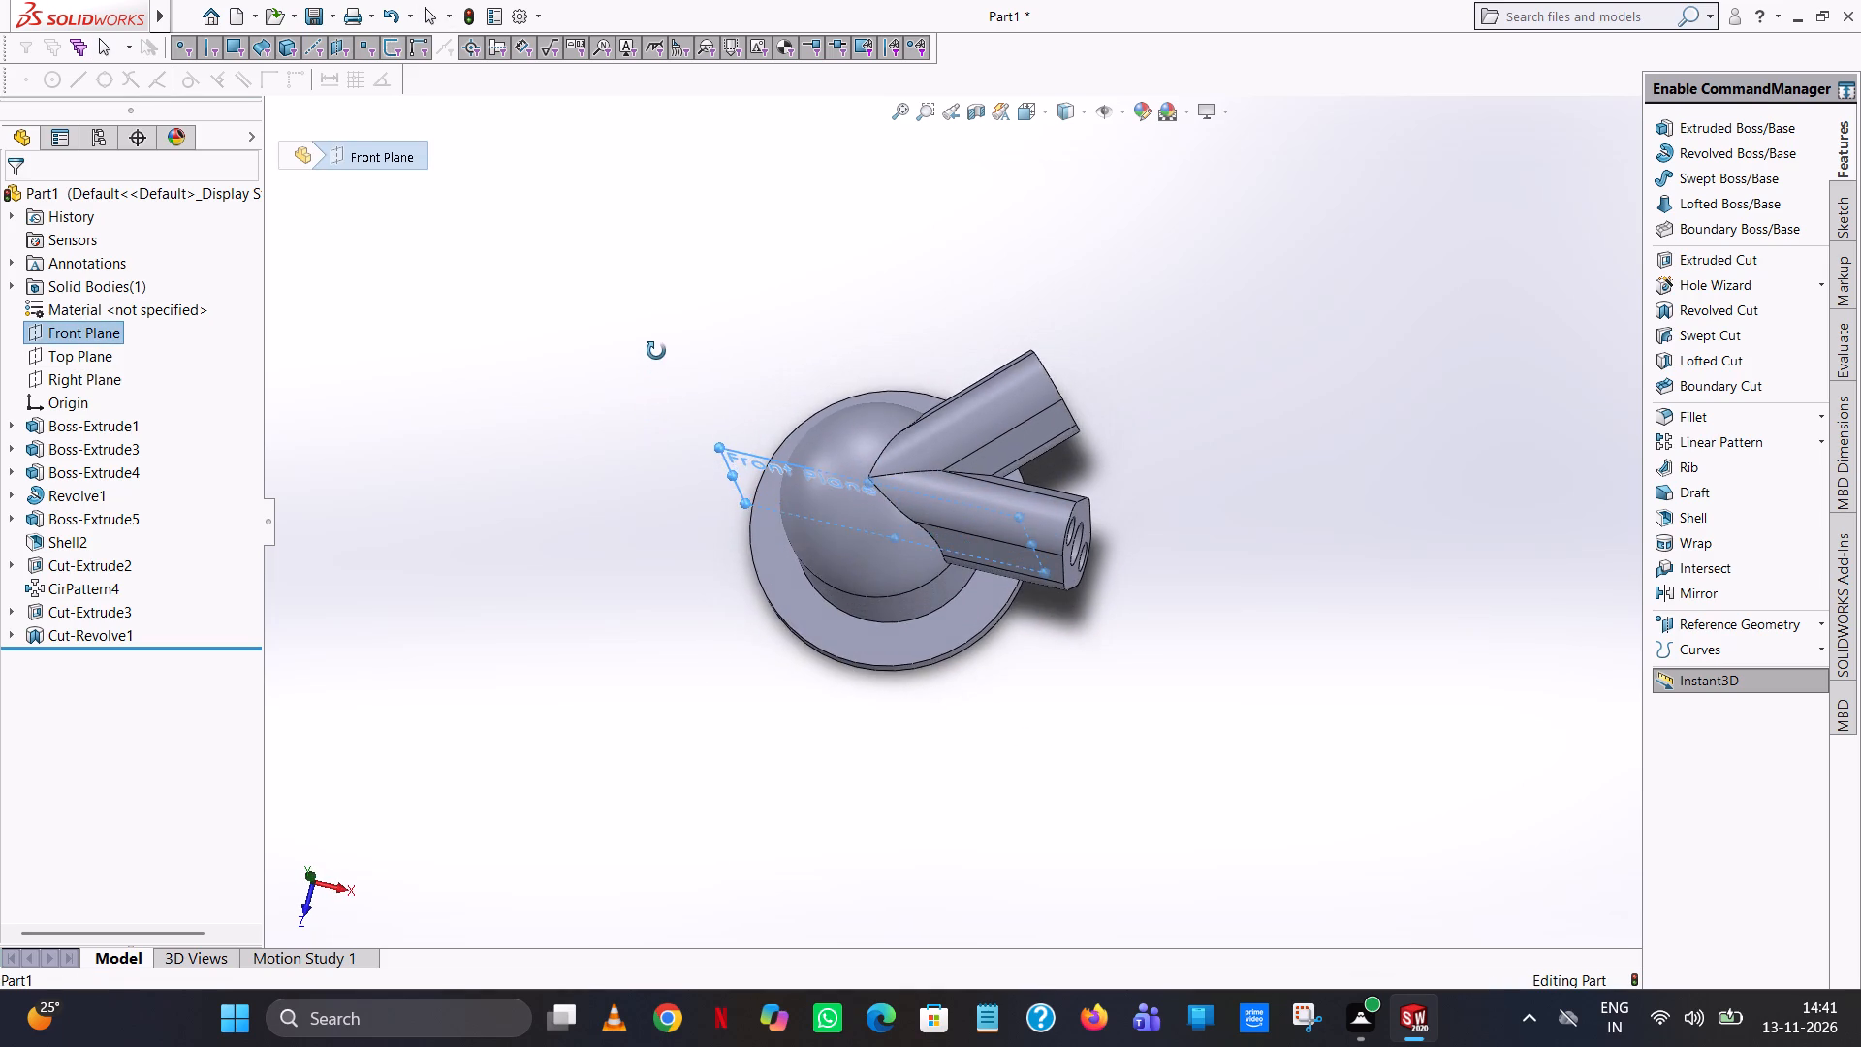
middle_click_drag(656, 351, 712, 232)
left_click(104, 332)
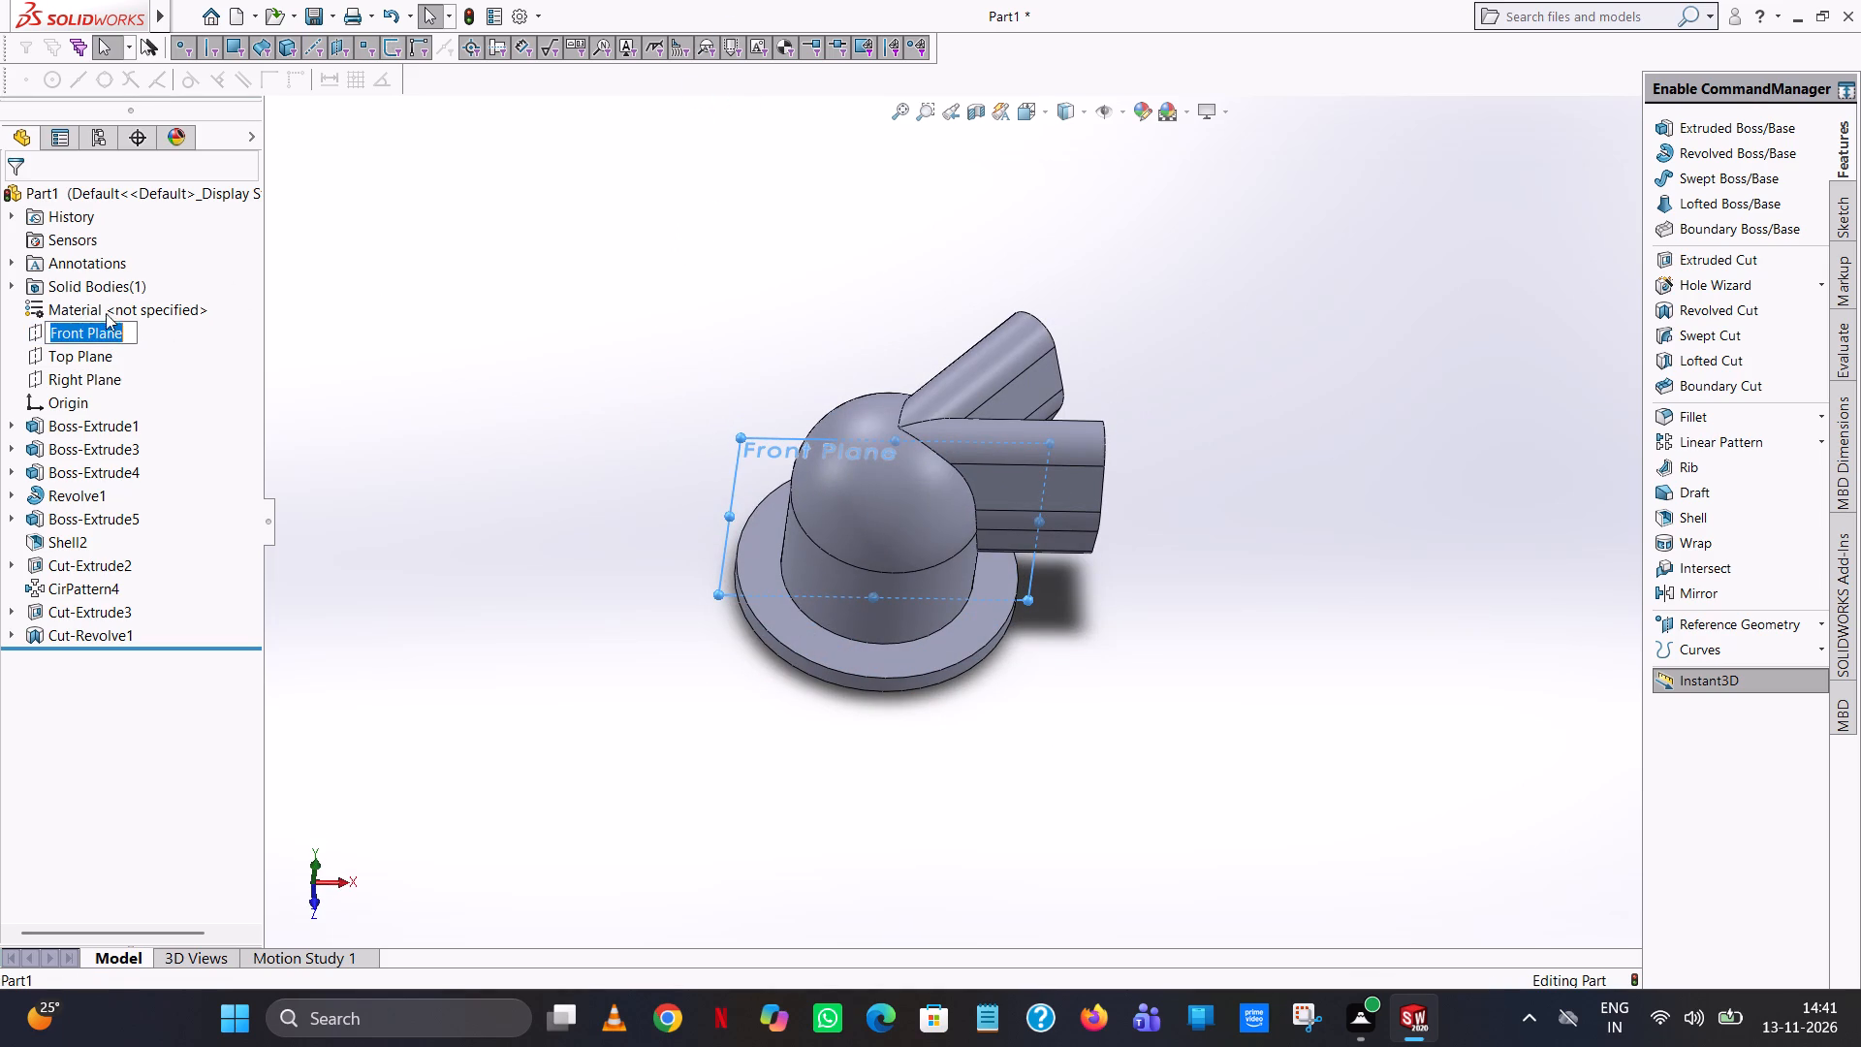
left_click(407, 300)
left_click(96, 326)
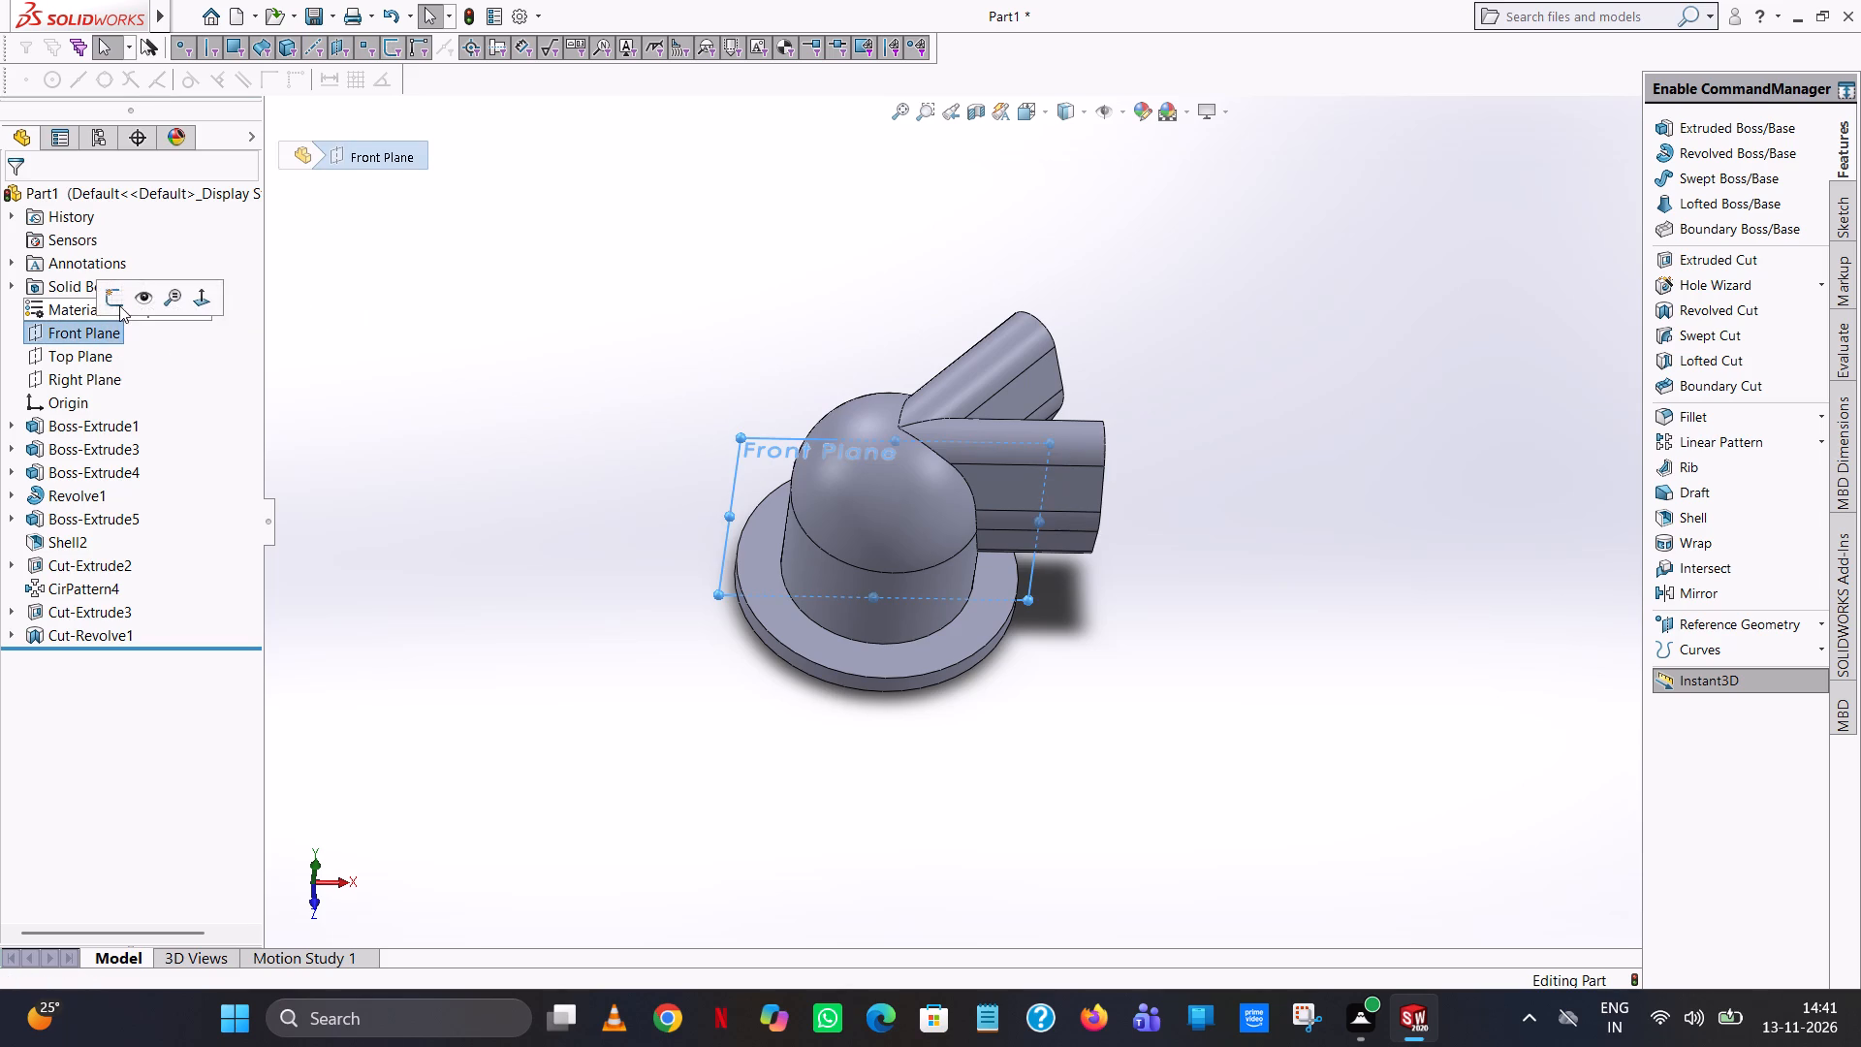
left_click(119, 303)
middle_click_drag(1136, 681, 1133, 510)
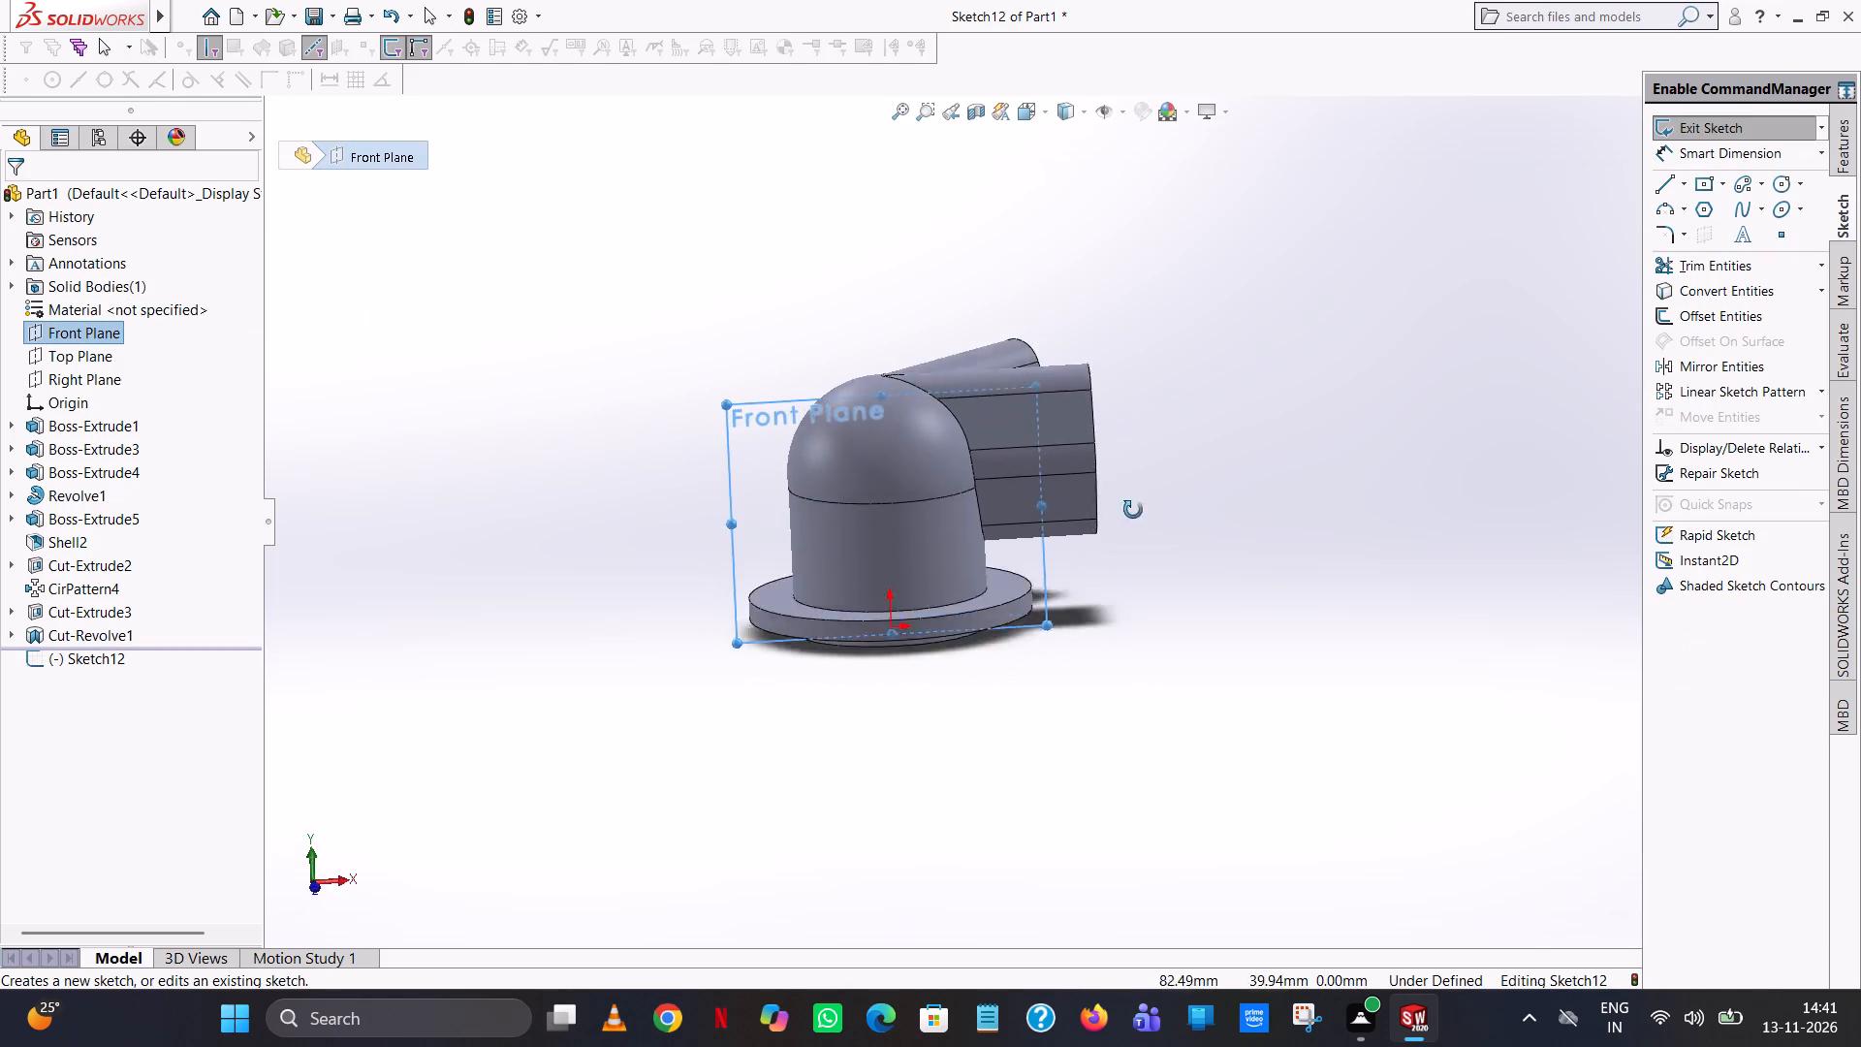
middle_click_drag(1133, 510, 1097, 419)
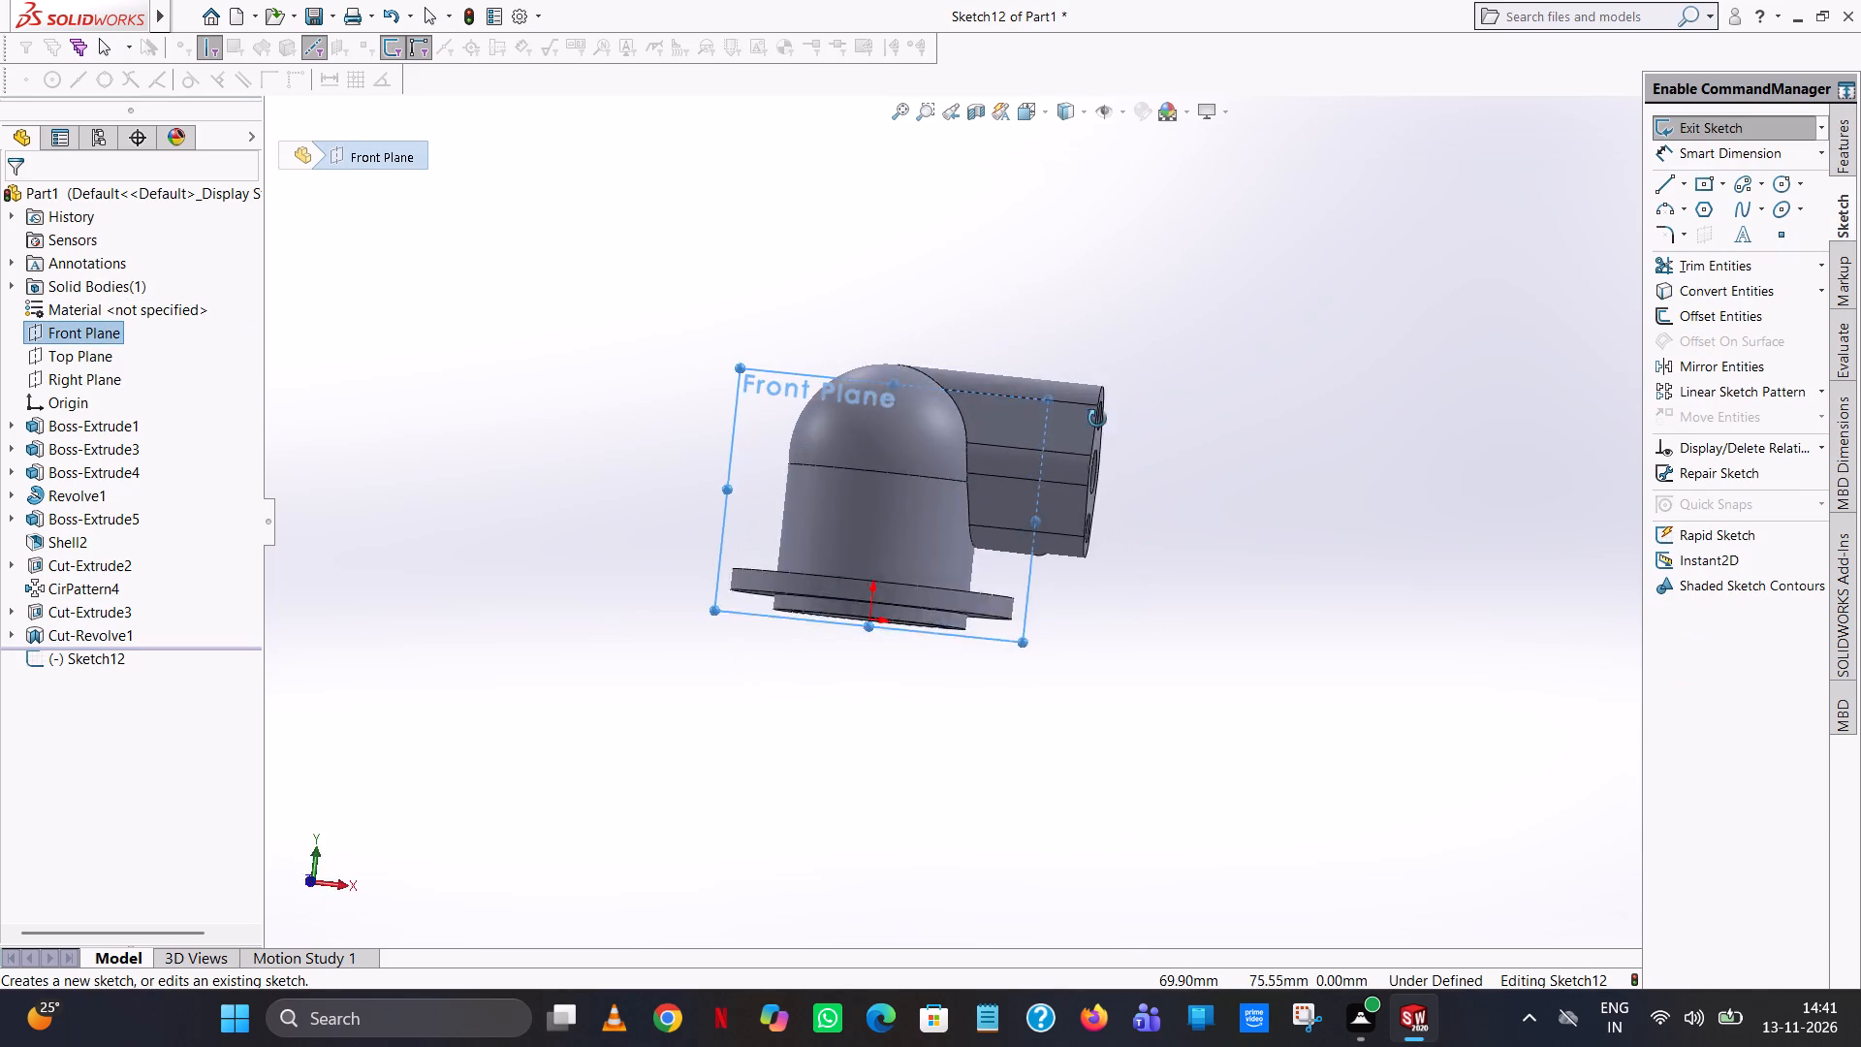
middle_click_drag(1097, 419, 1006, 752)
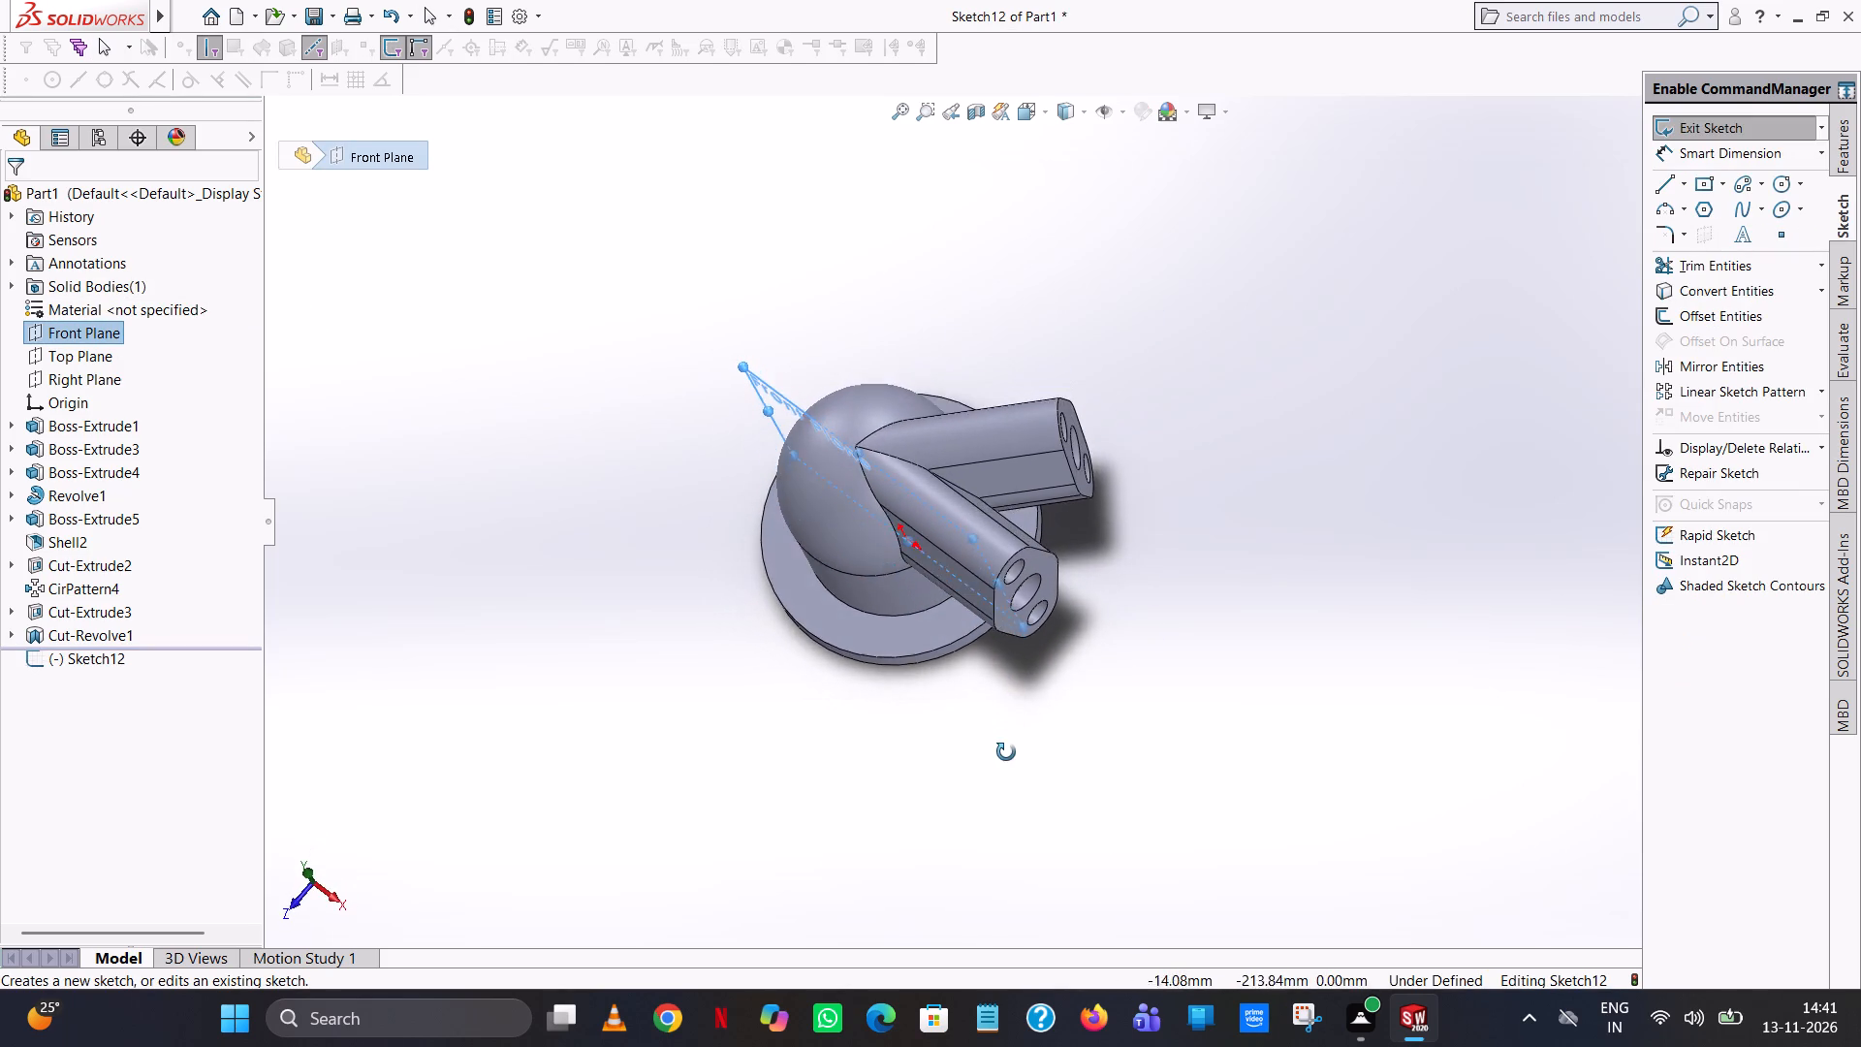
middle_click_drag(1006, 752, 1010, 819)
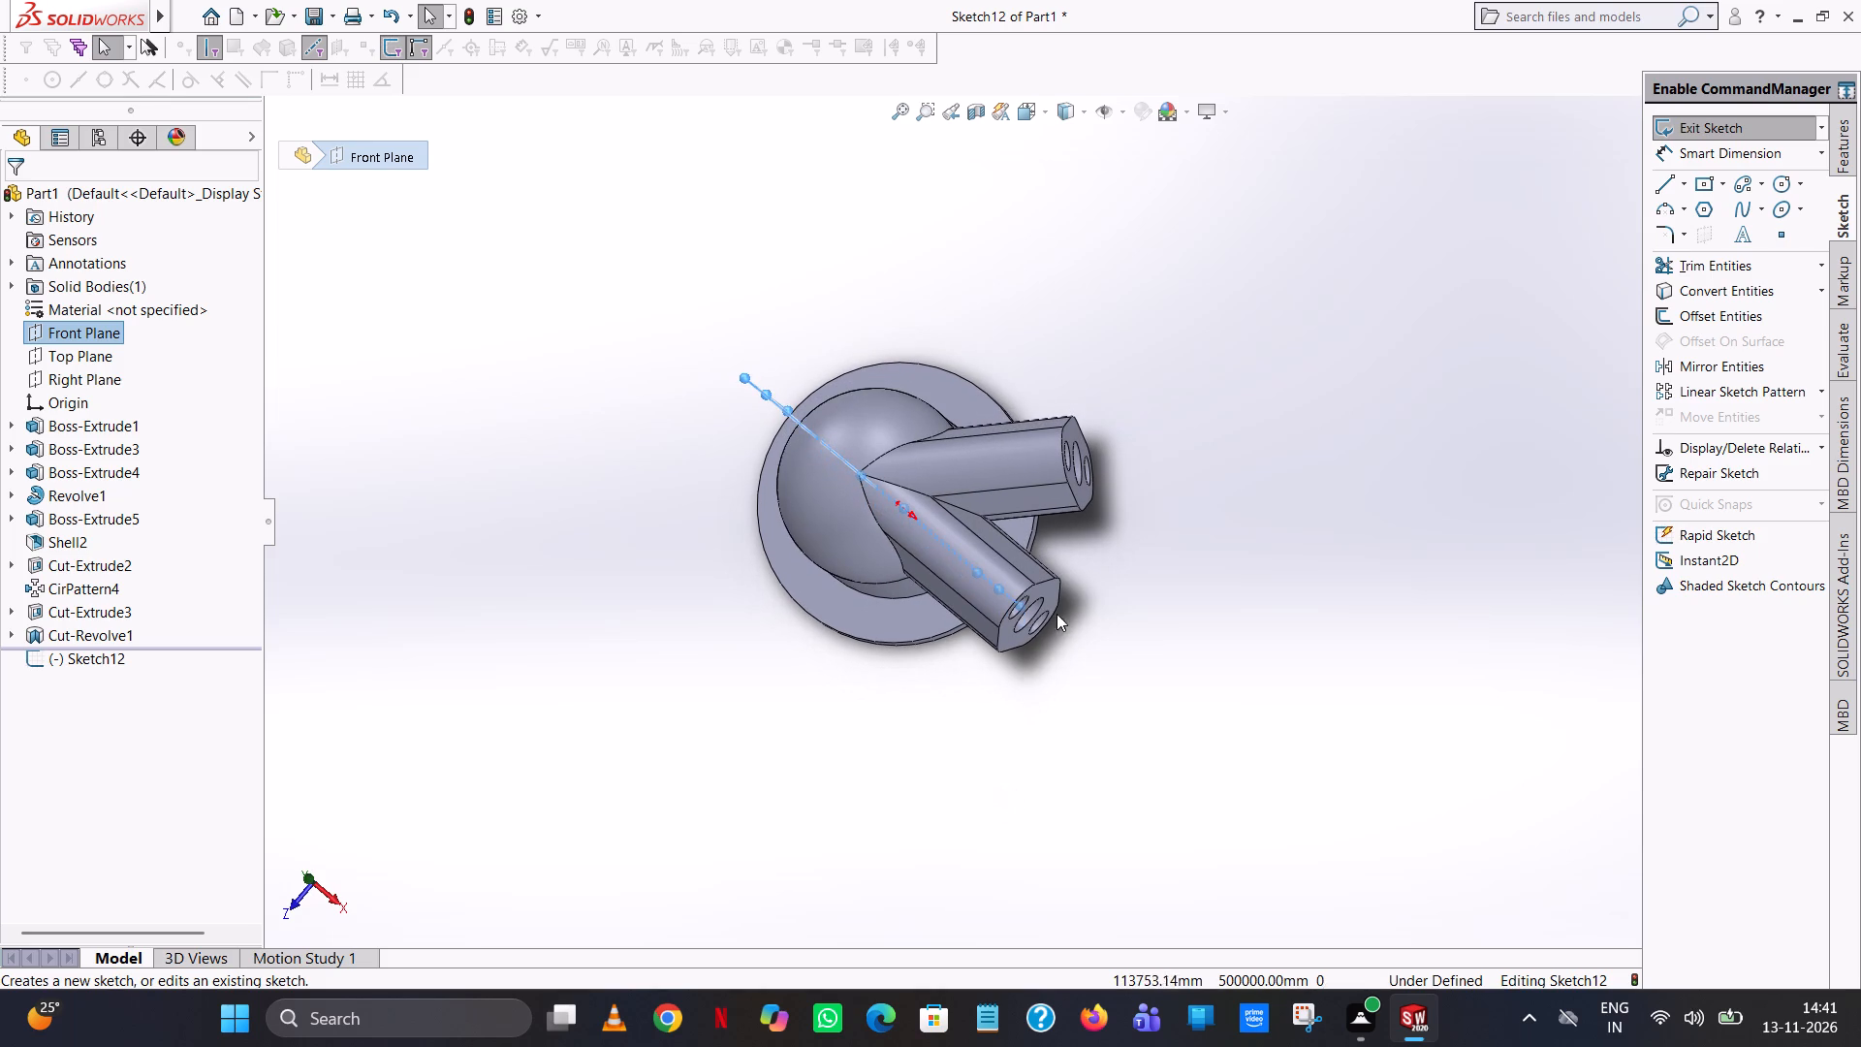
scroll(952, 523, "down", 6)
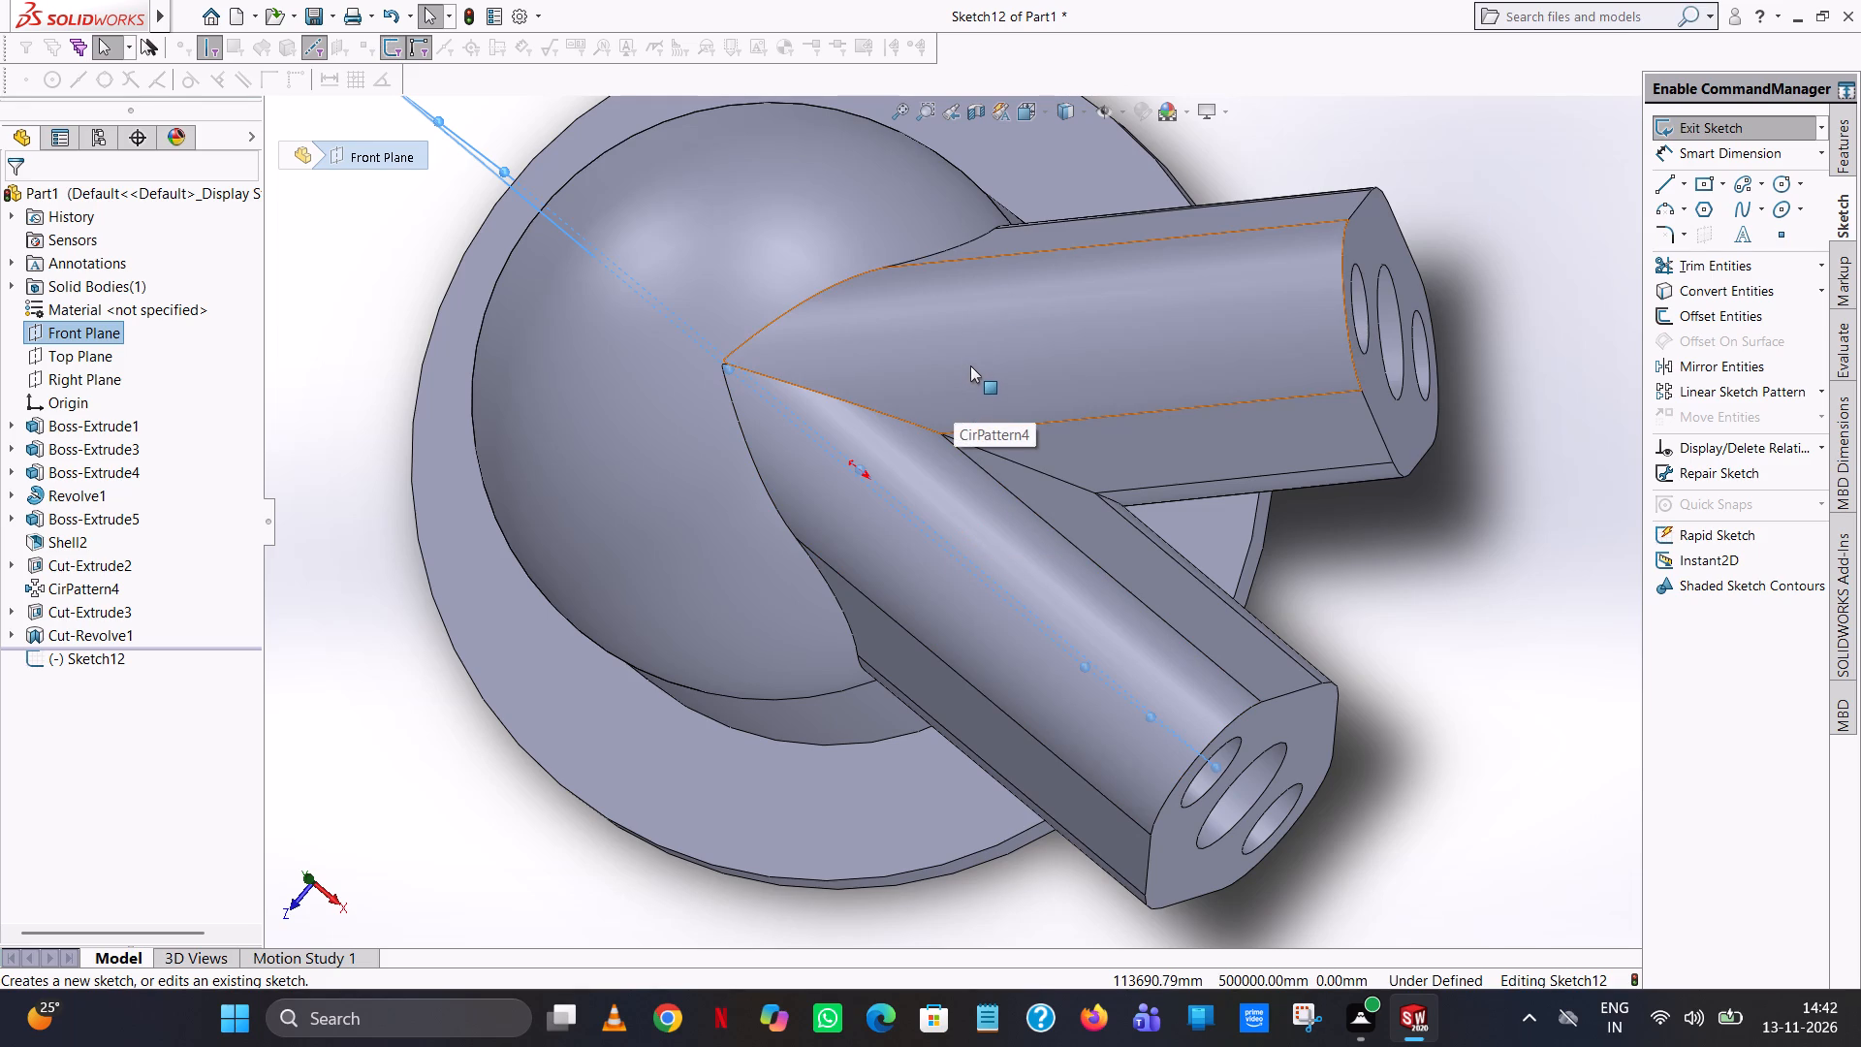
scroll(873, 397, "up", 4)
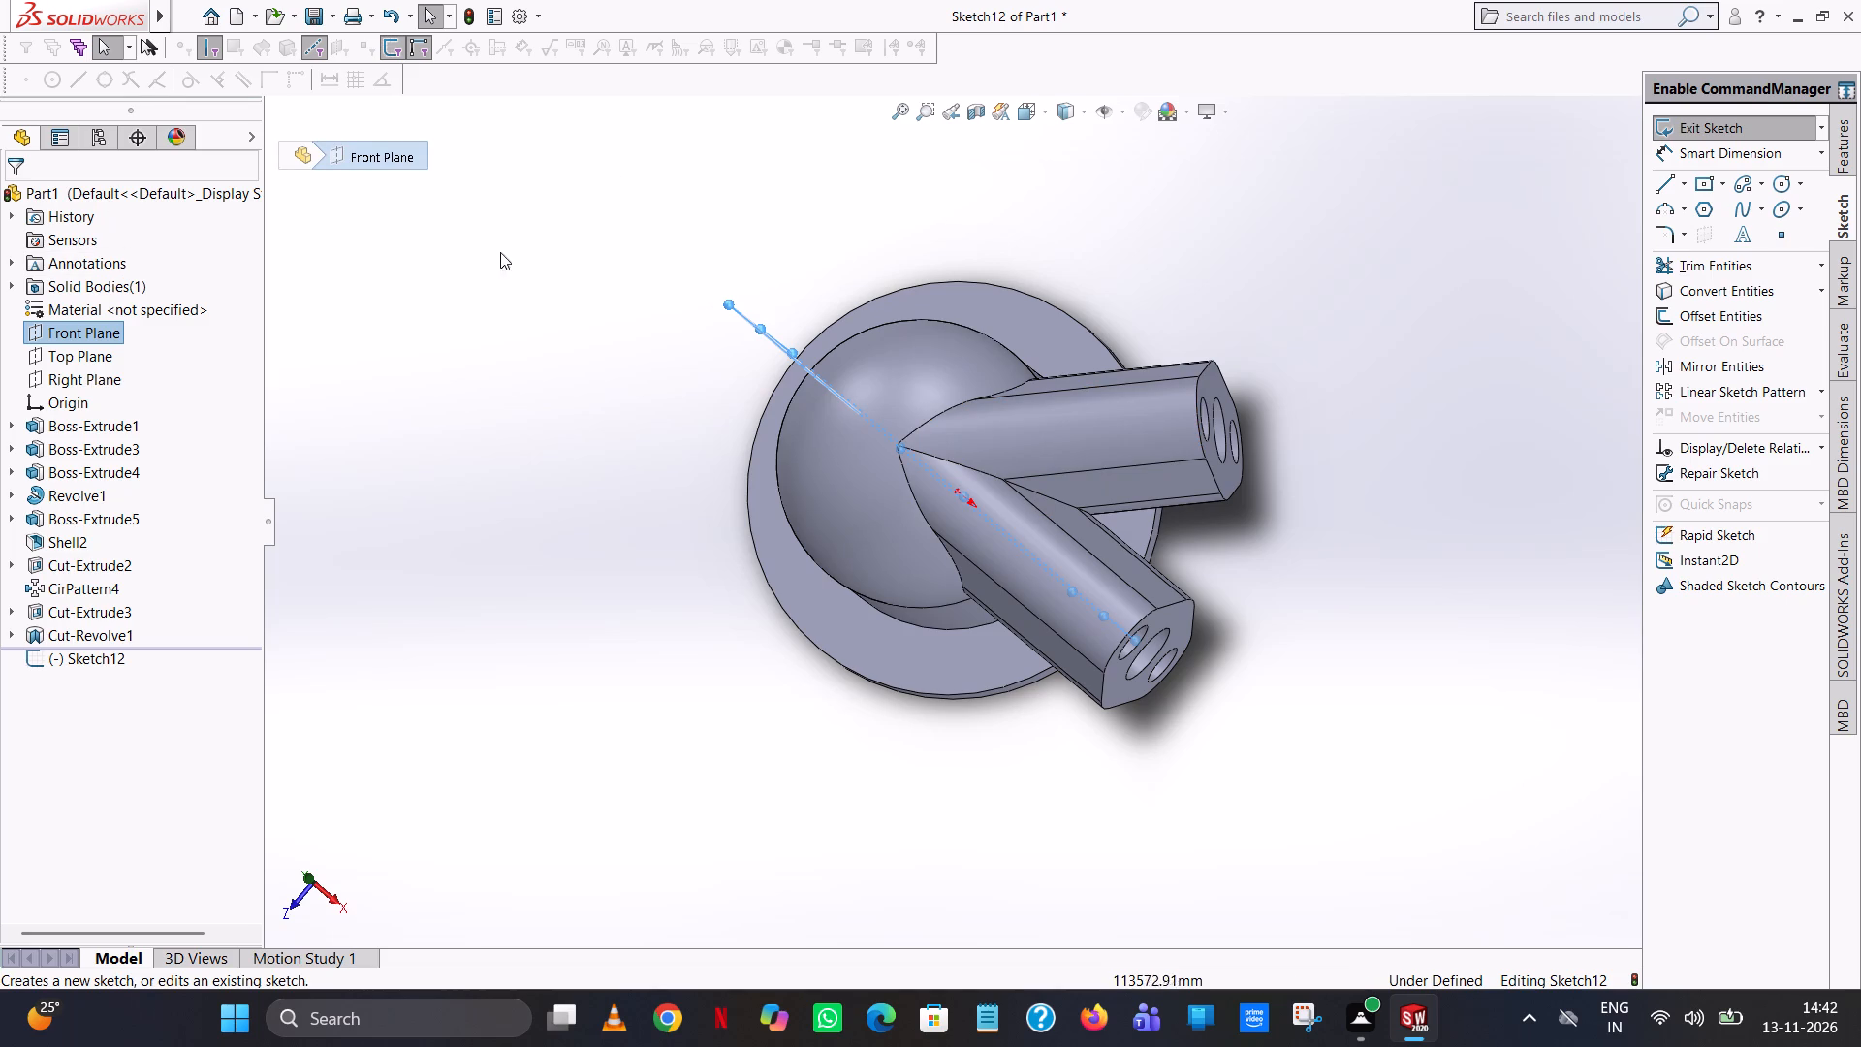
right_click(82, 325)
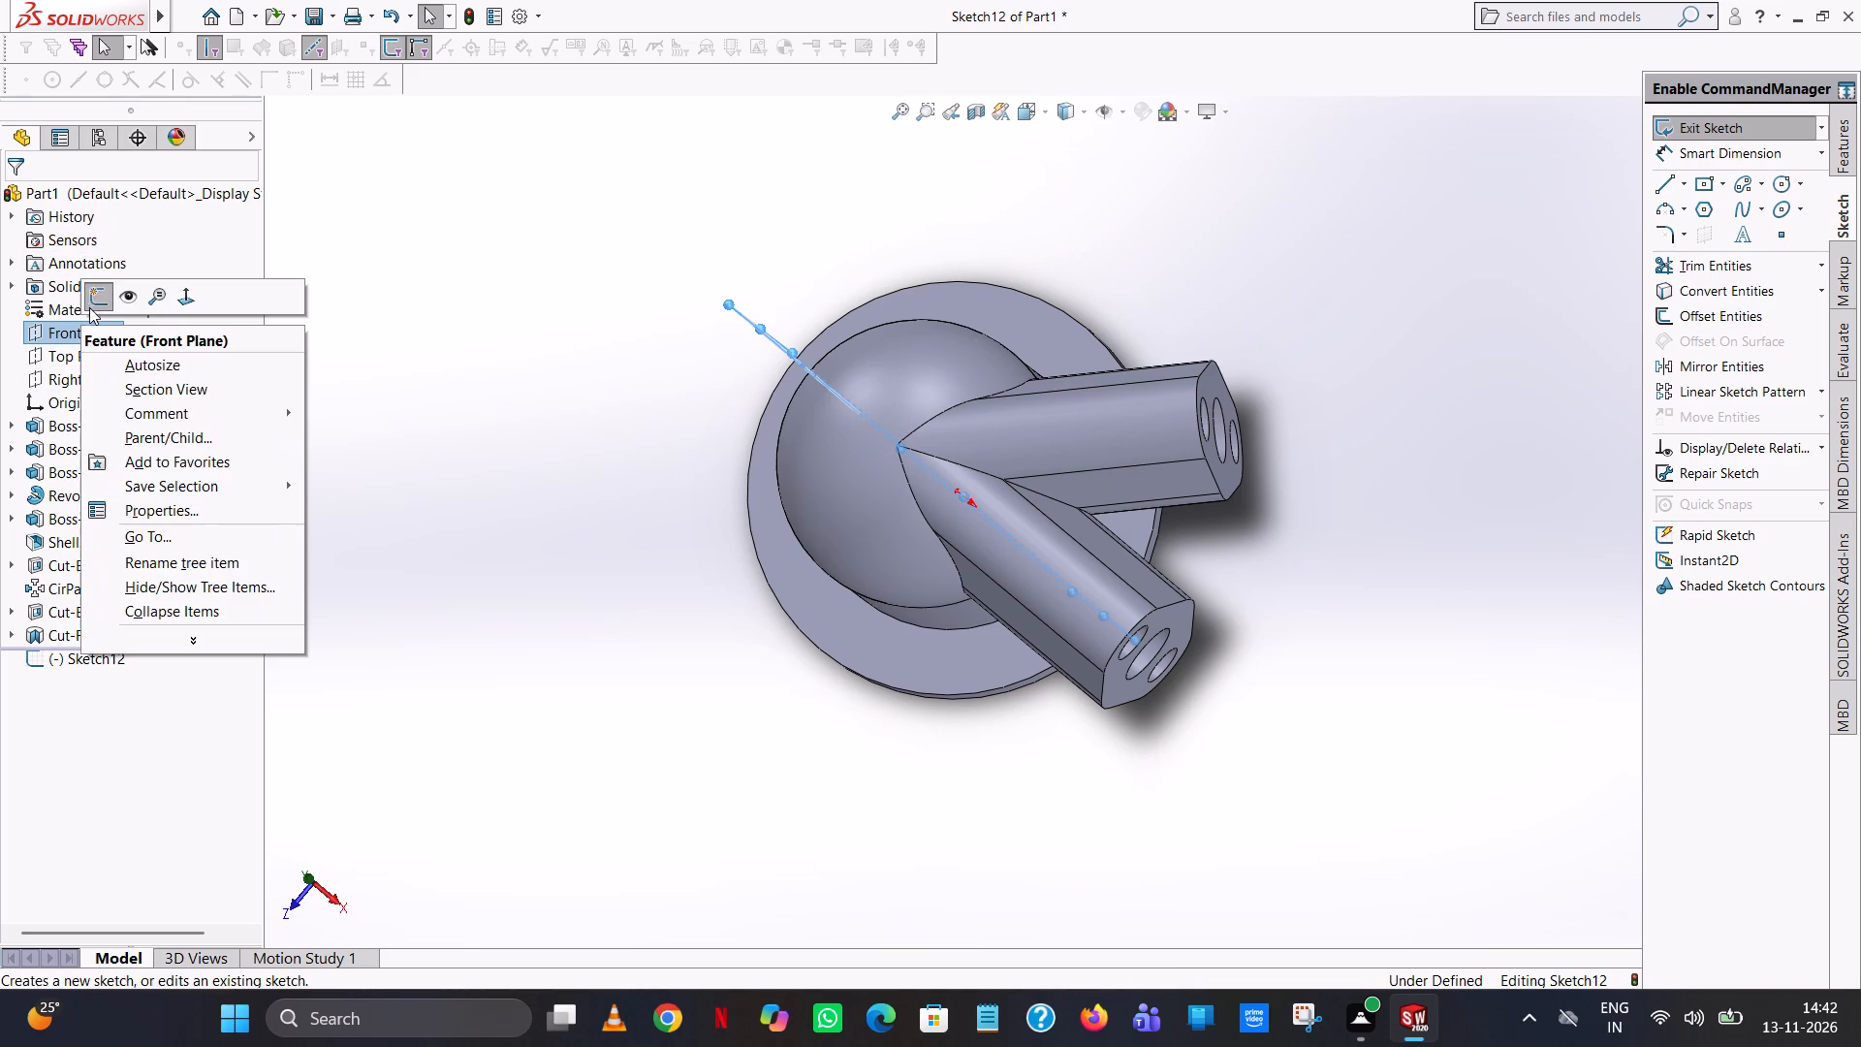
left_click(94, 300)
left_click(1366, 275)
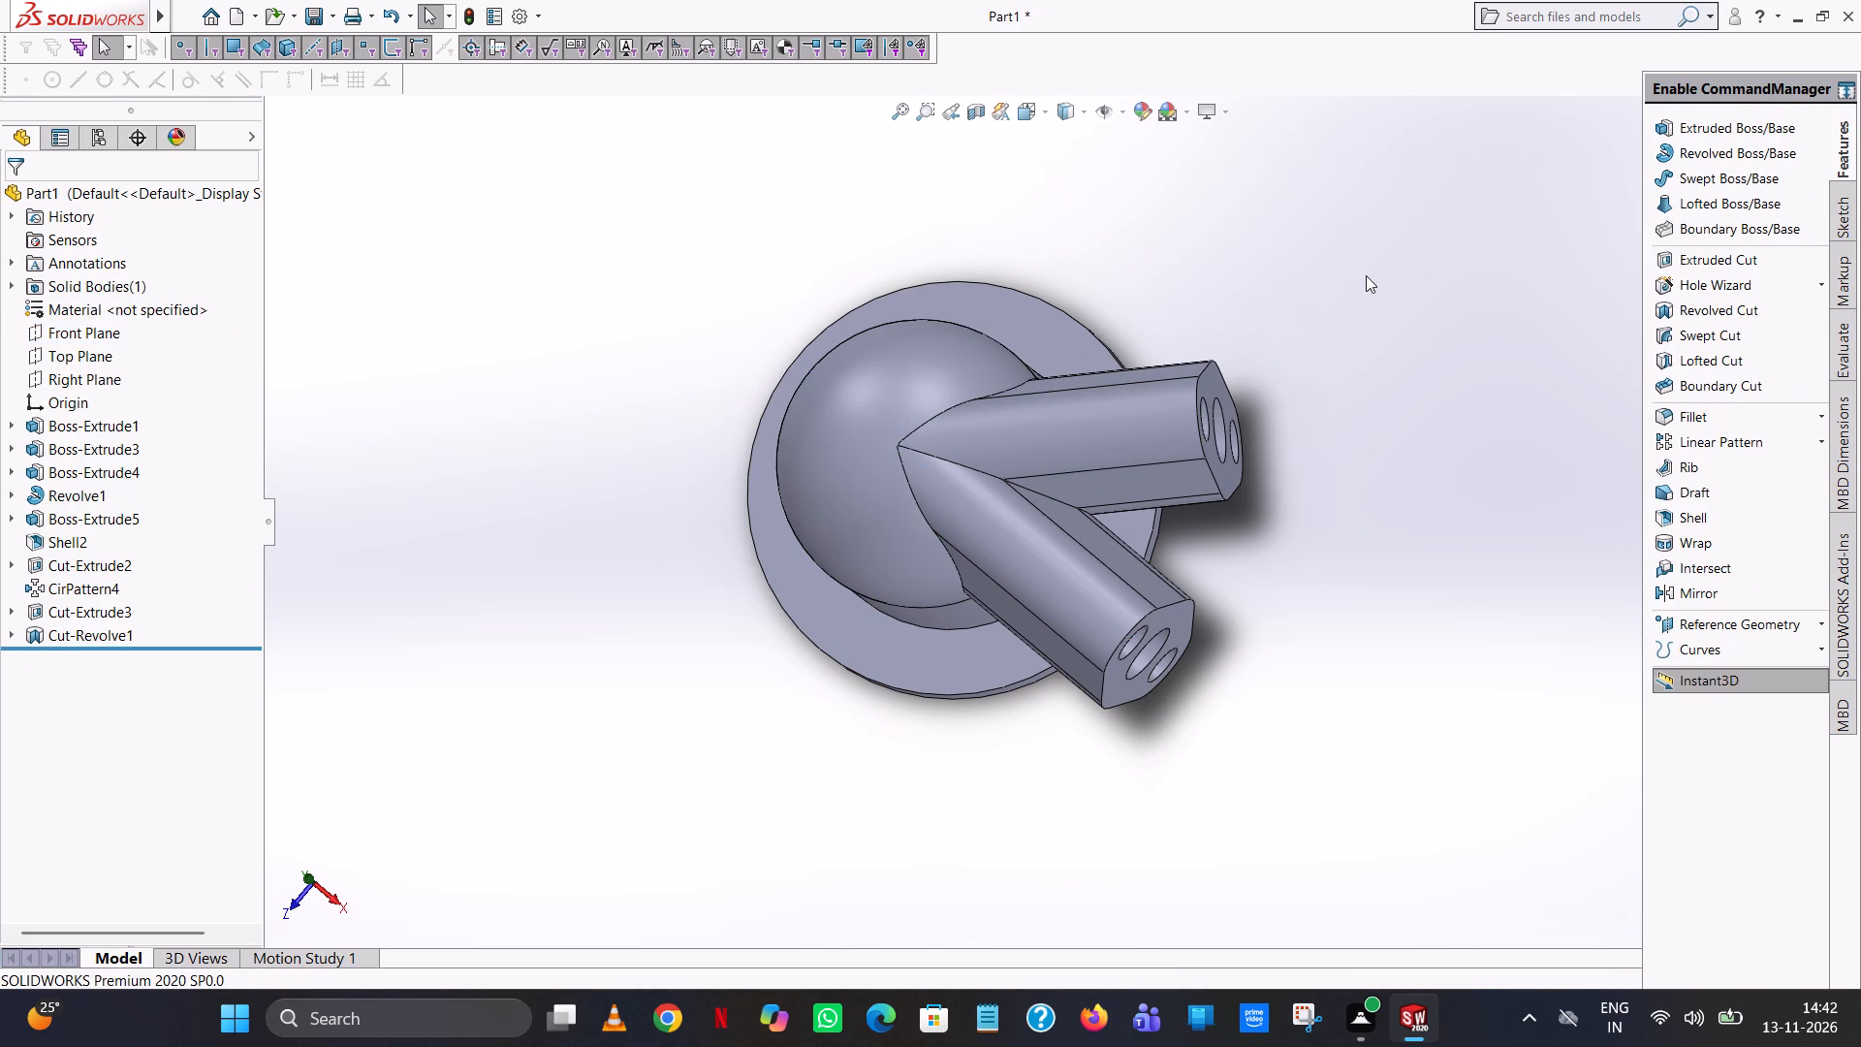
Start a sketch on the Right Plane and set the view to Right.
middle_click_drag(1076, 346, 1241, 409)
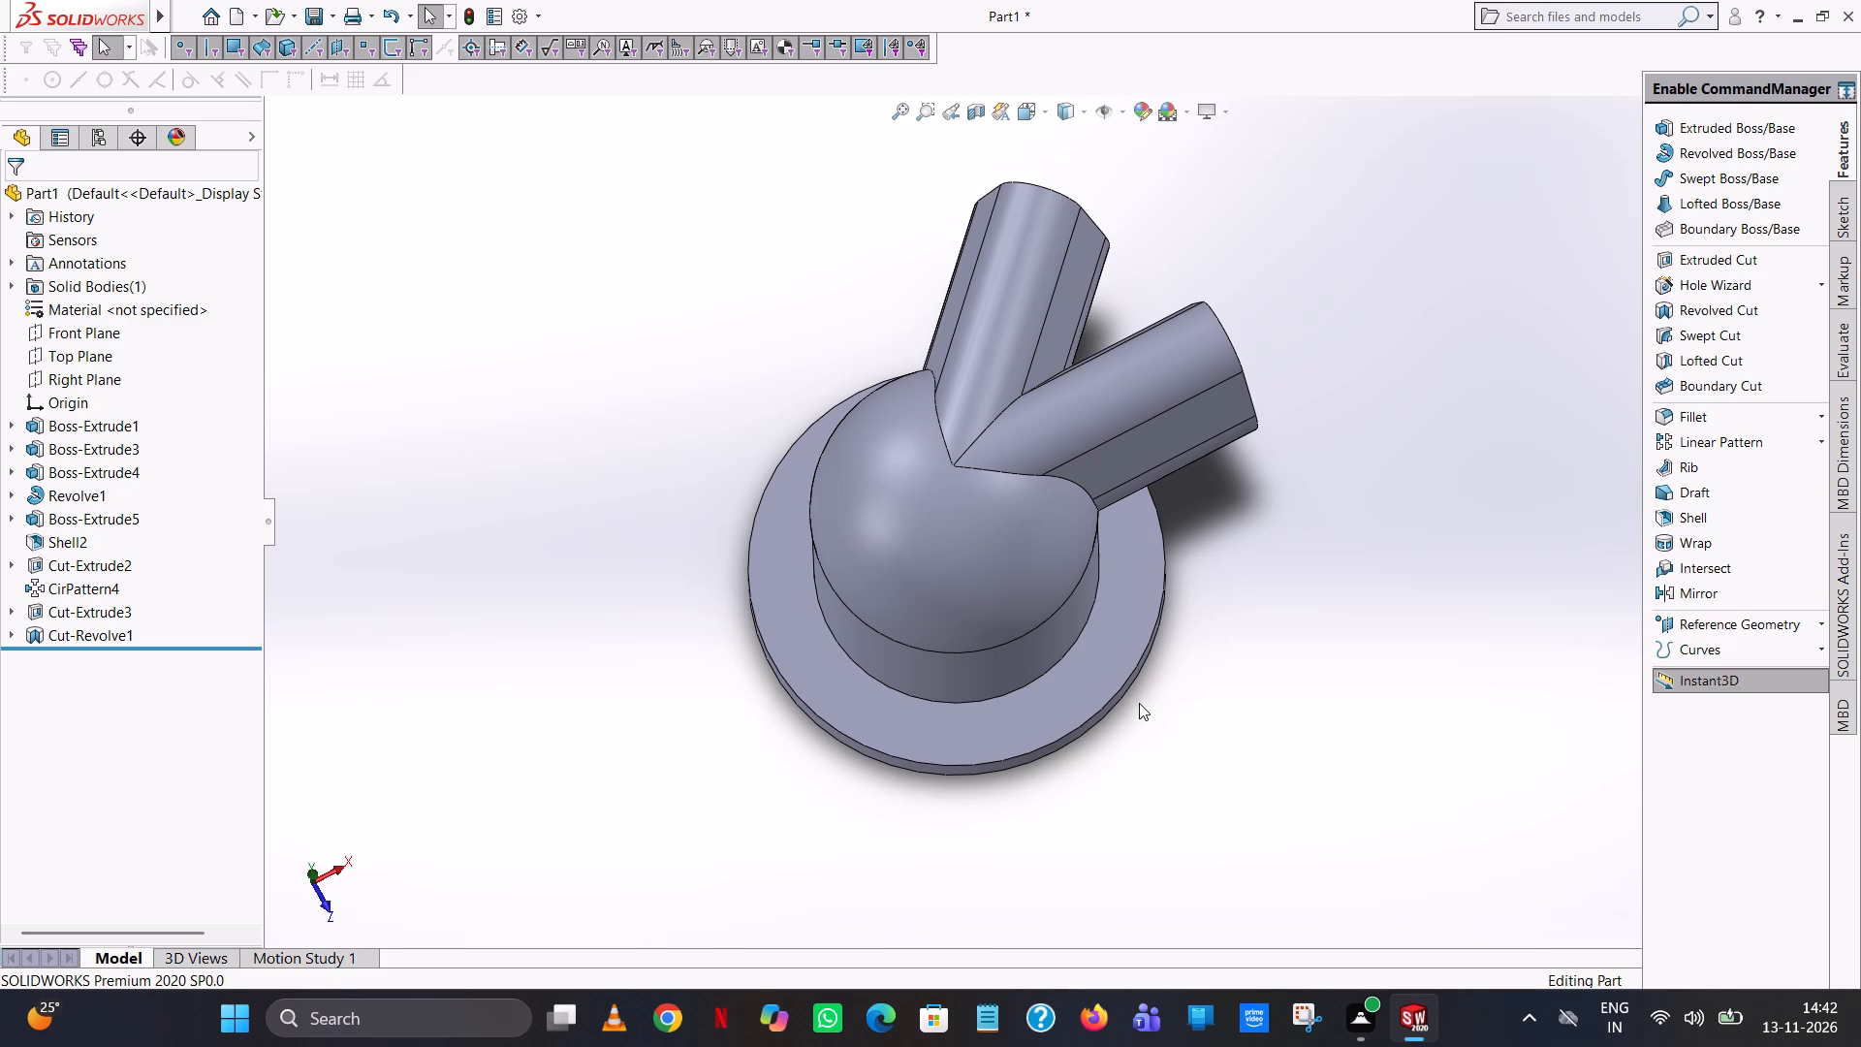
middle_click_drag(1139, 703, 748, 606)
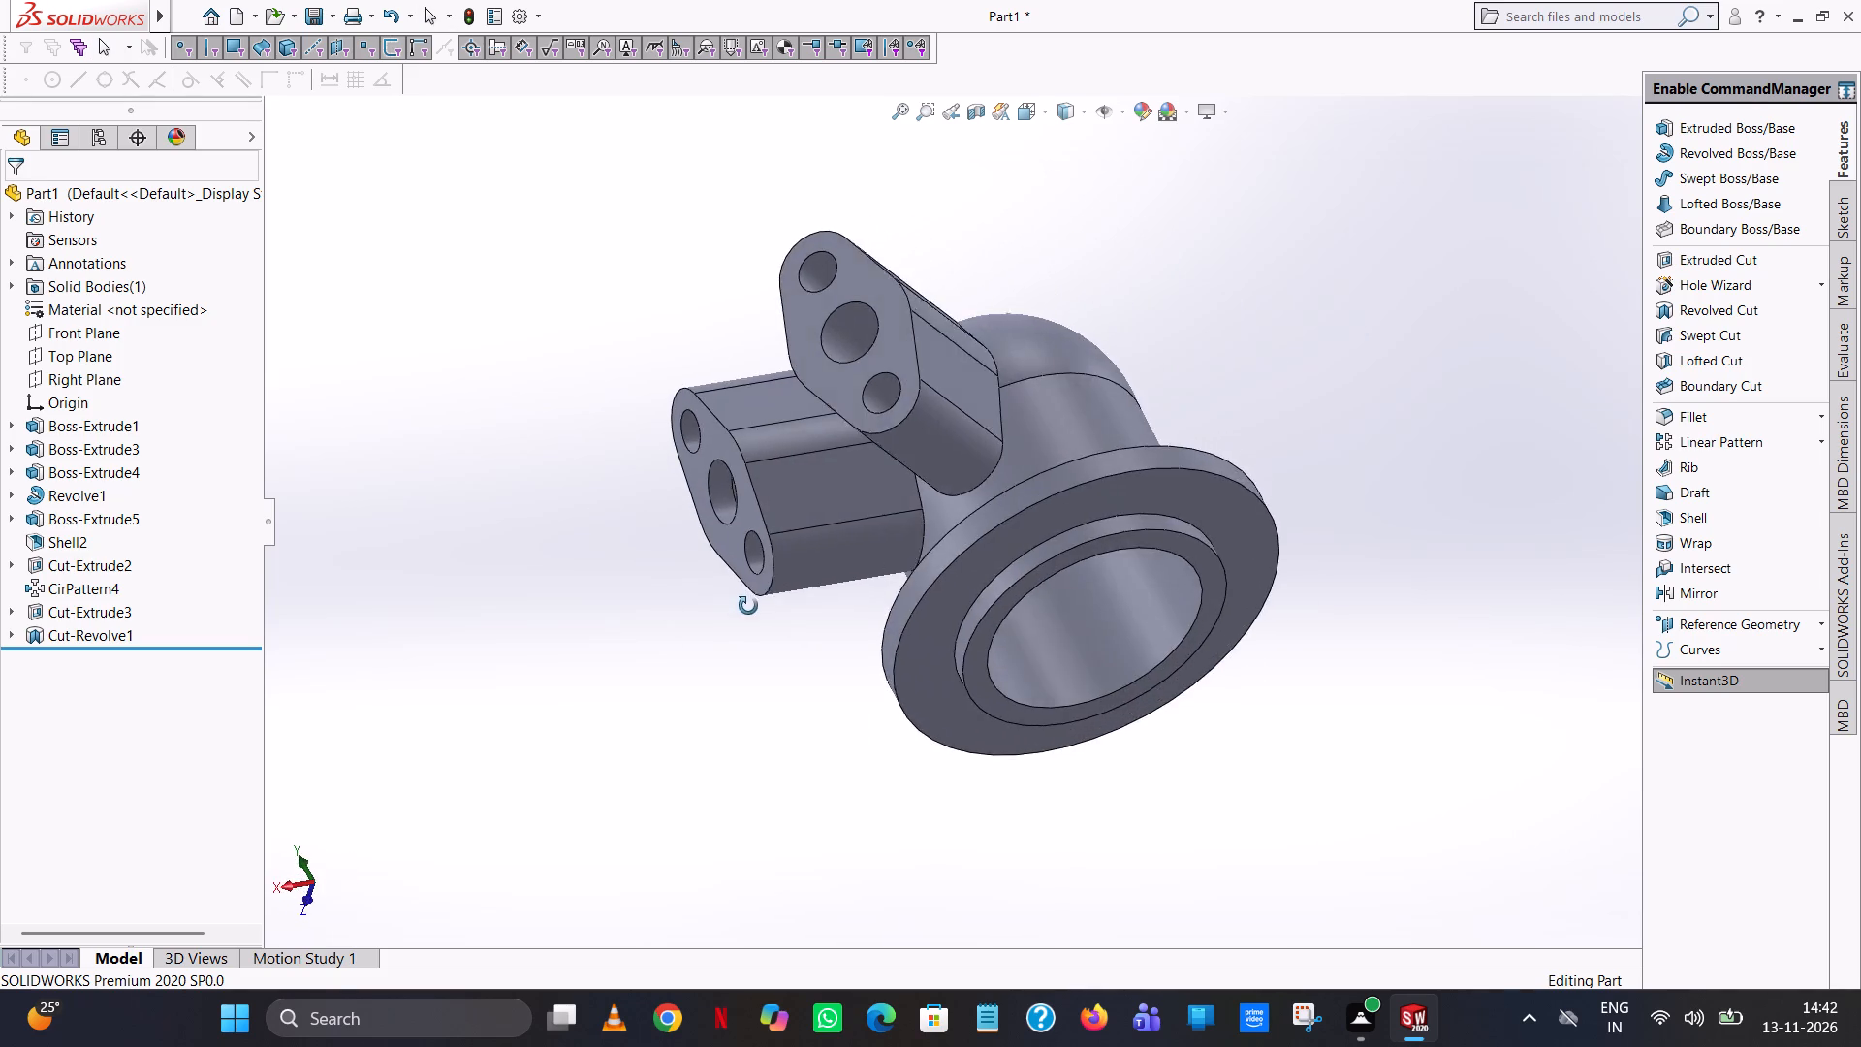
middle_click_drag(748, 606, 924, 511)
scroll(1071, 683, "up", 1)
scroll(968, 581, "down", 1)
middle_click_drag(912, 474, 862, 546)
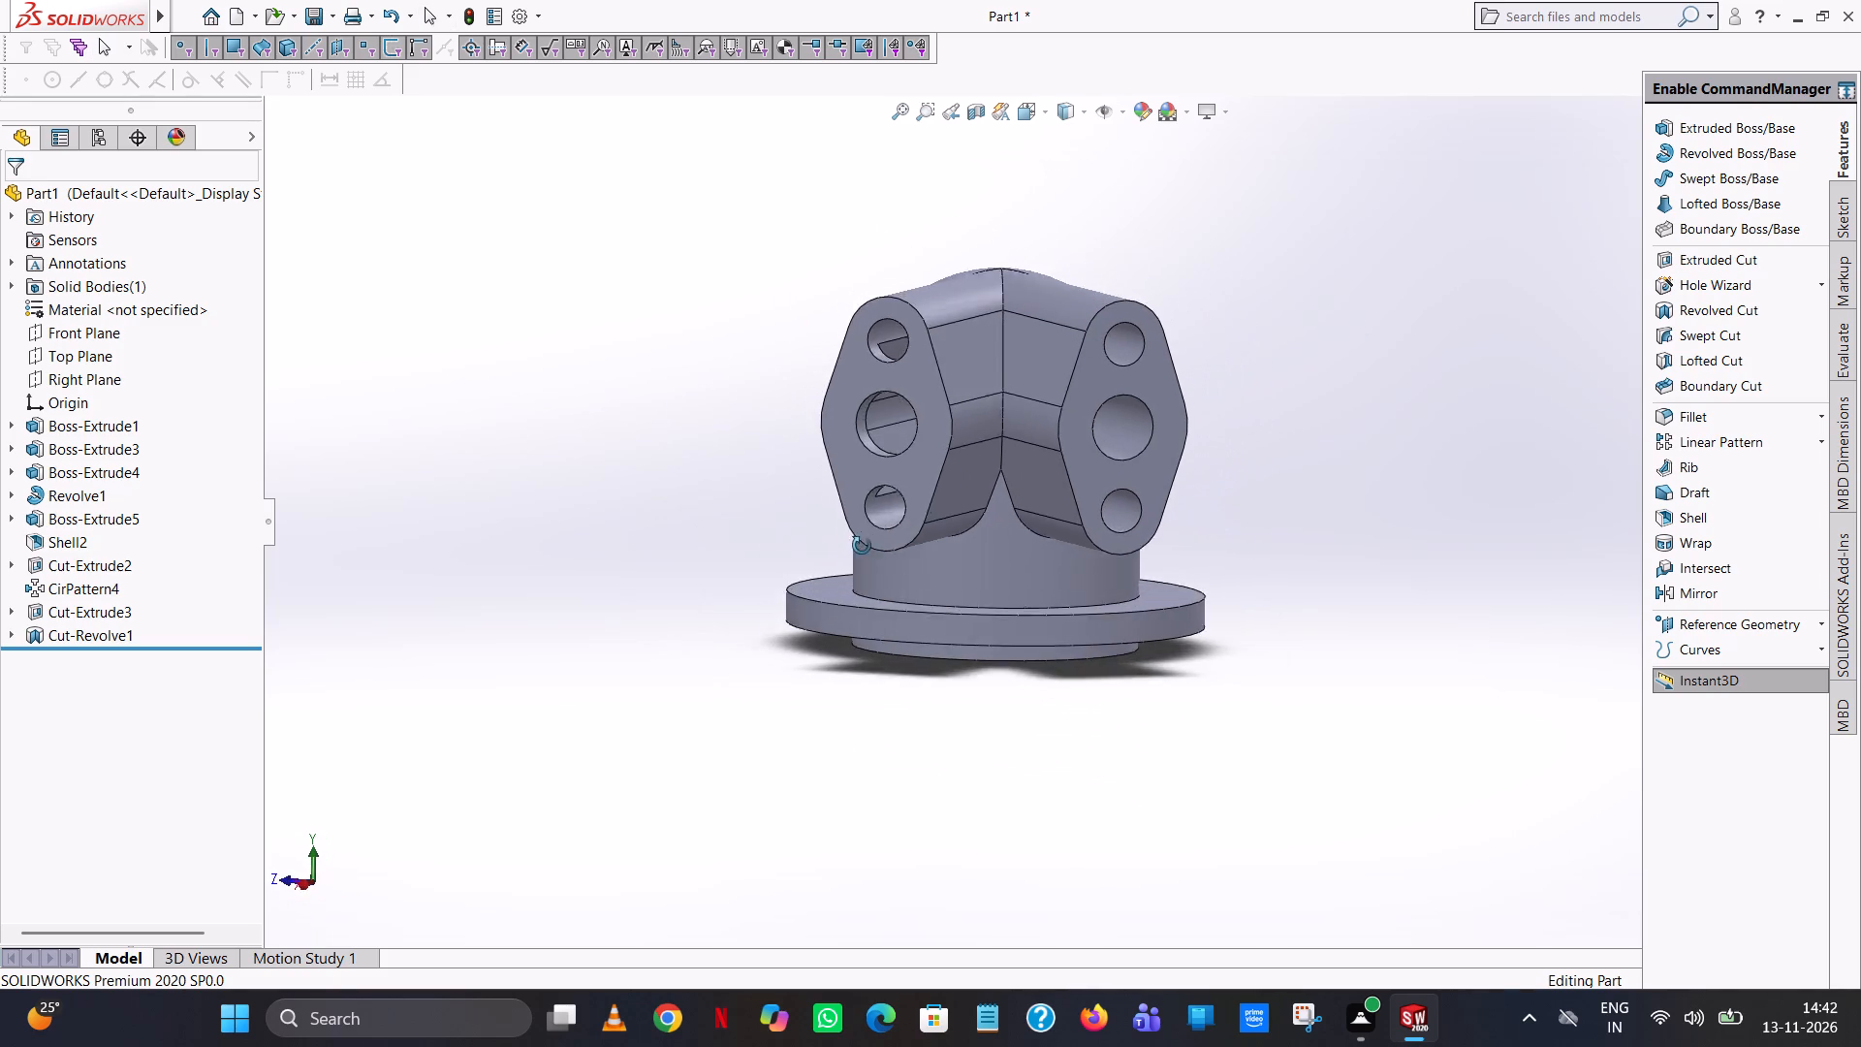
middle_click_drag(862, 546, 872, 566)
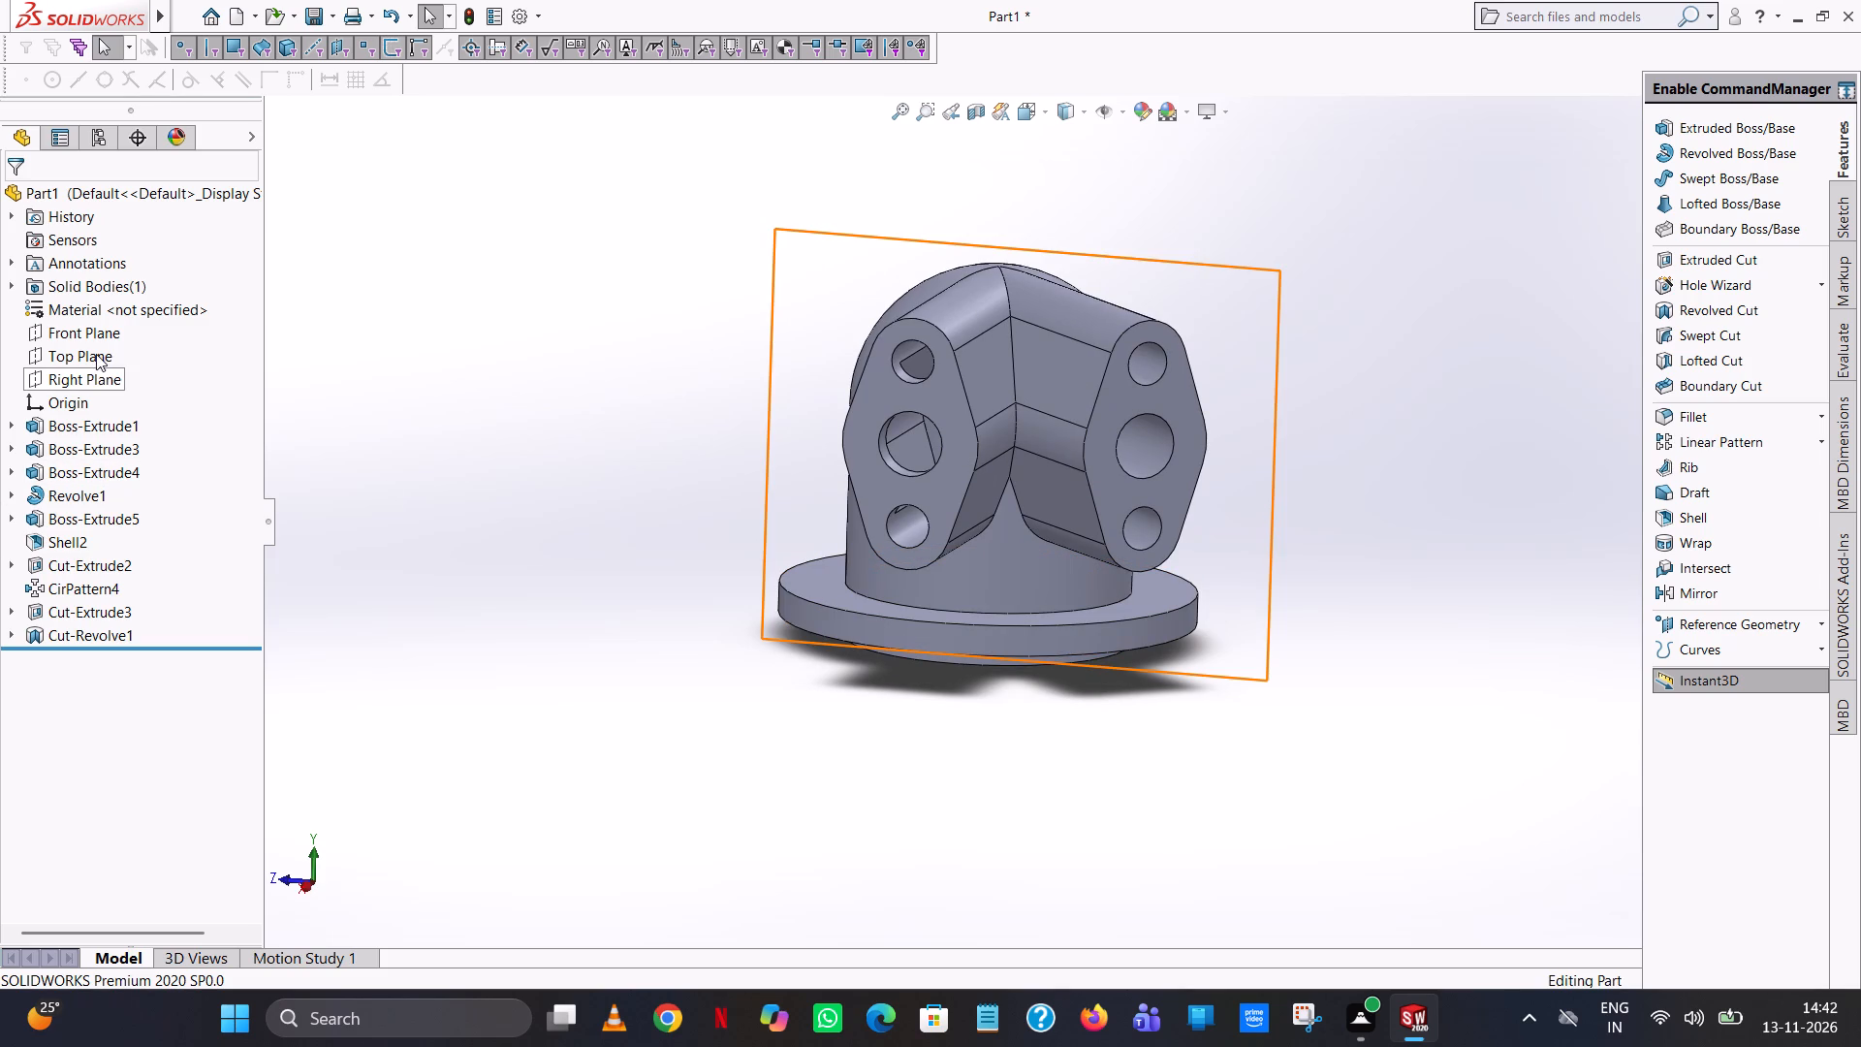
left_click(75, 367)
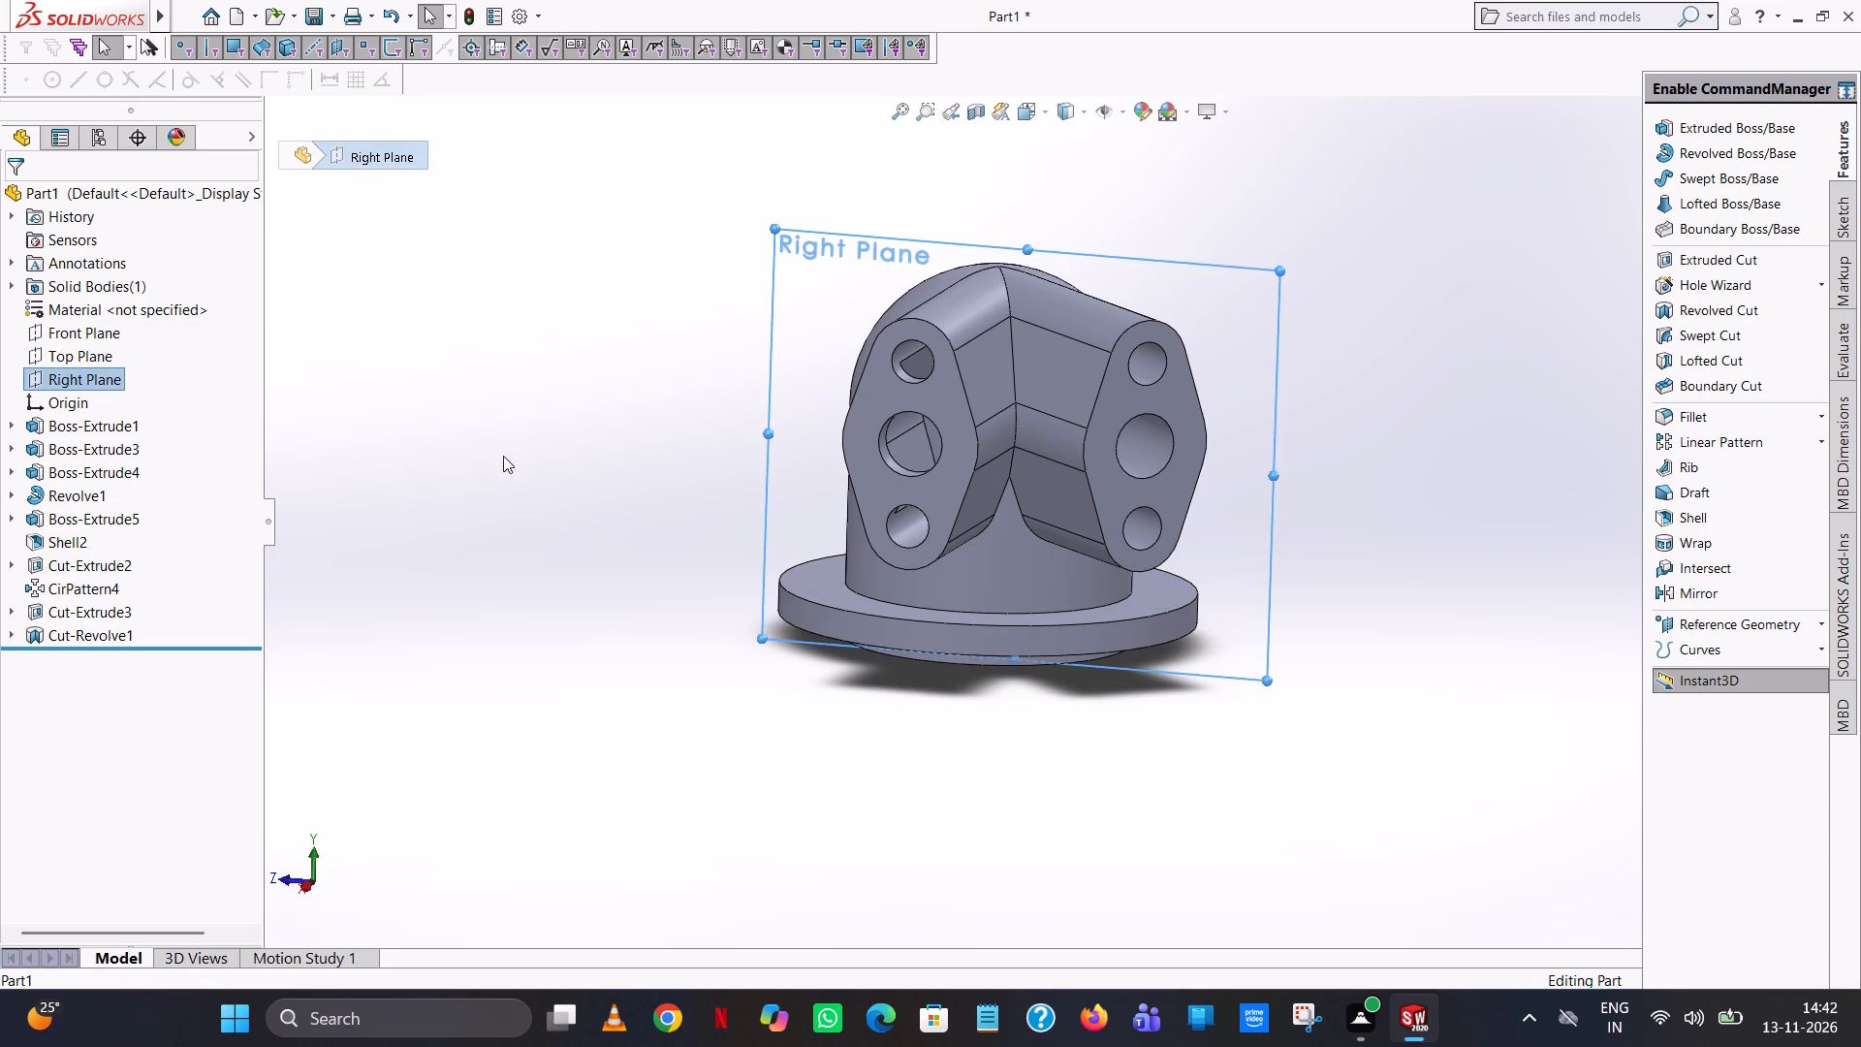
scroll(503, 456, "down", 2)
middle_click_drag(505, 456, 581, 591)
scroll(579, 595, "up", 3)
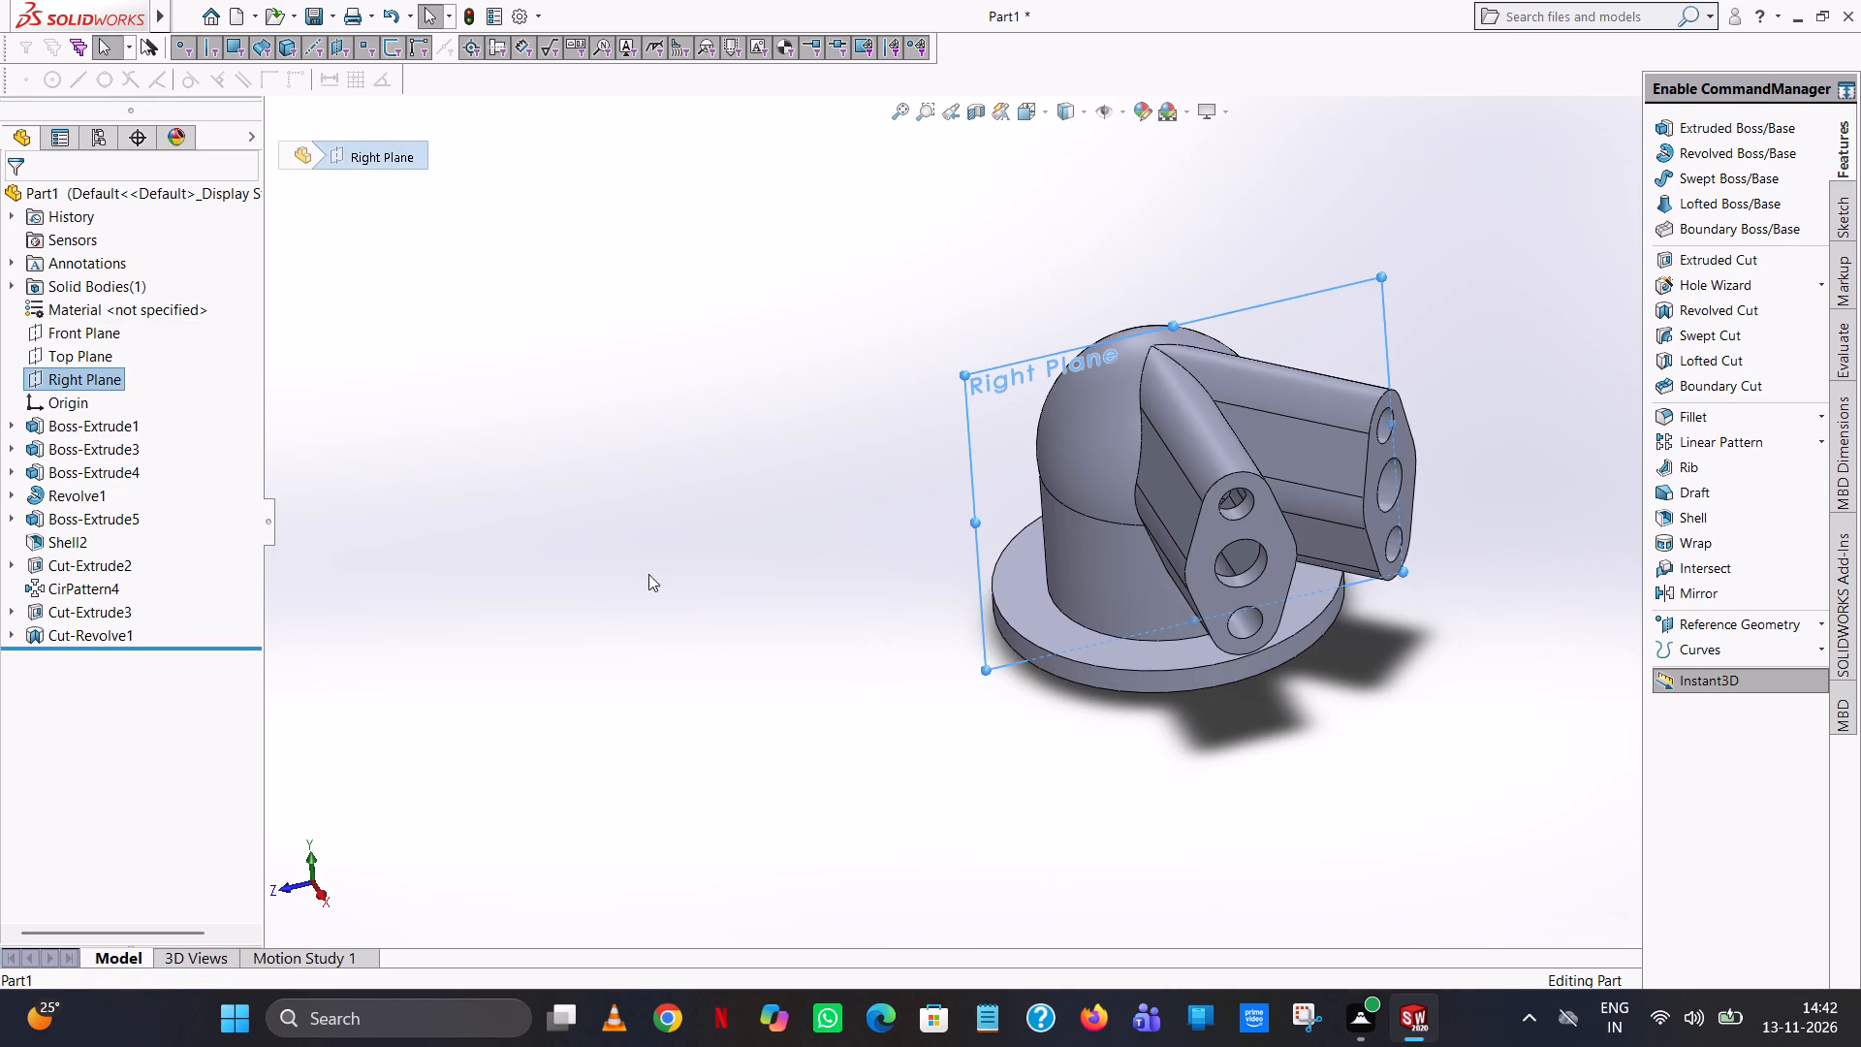
left_click(96, 384)
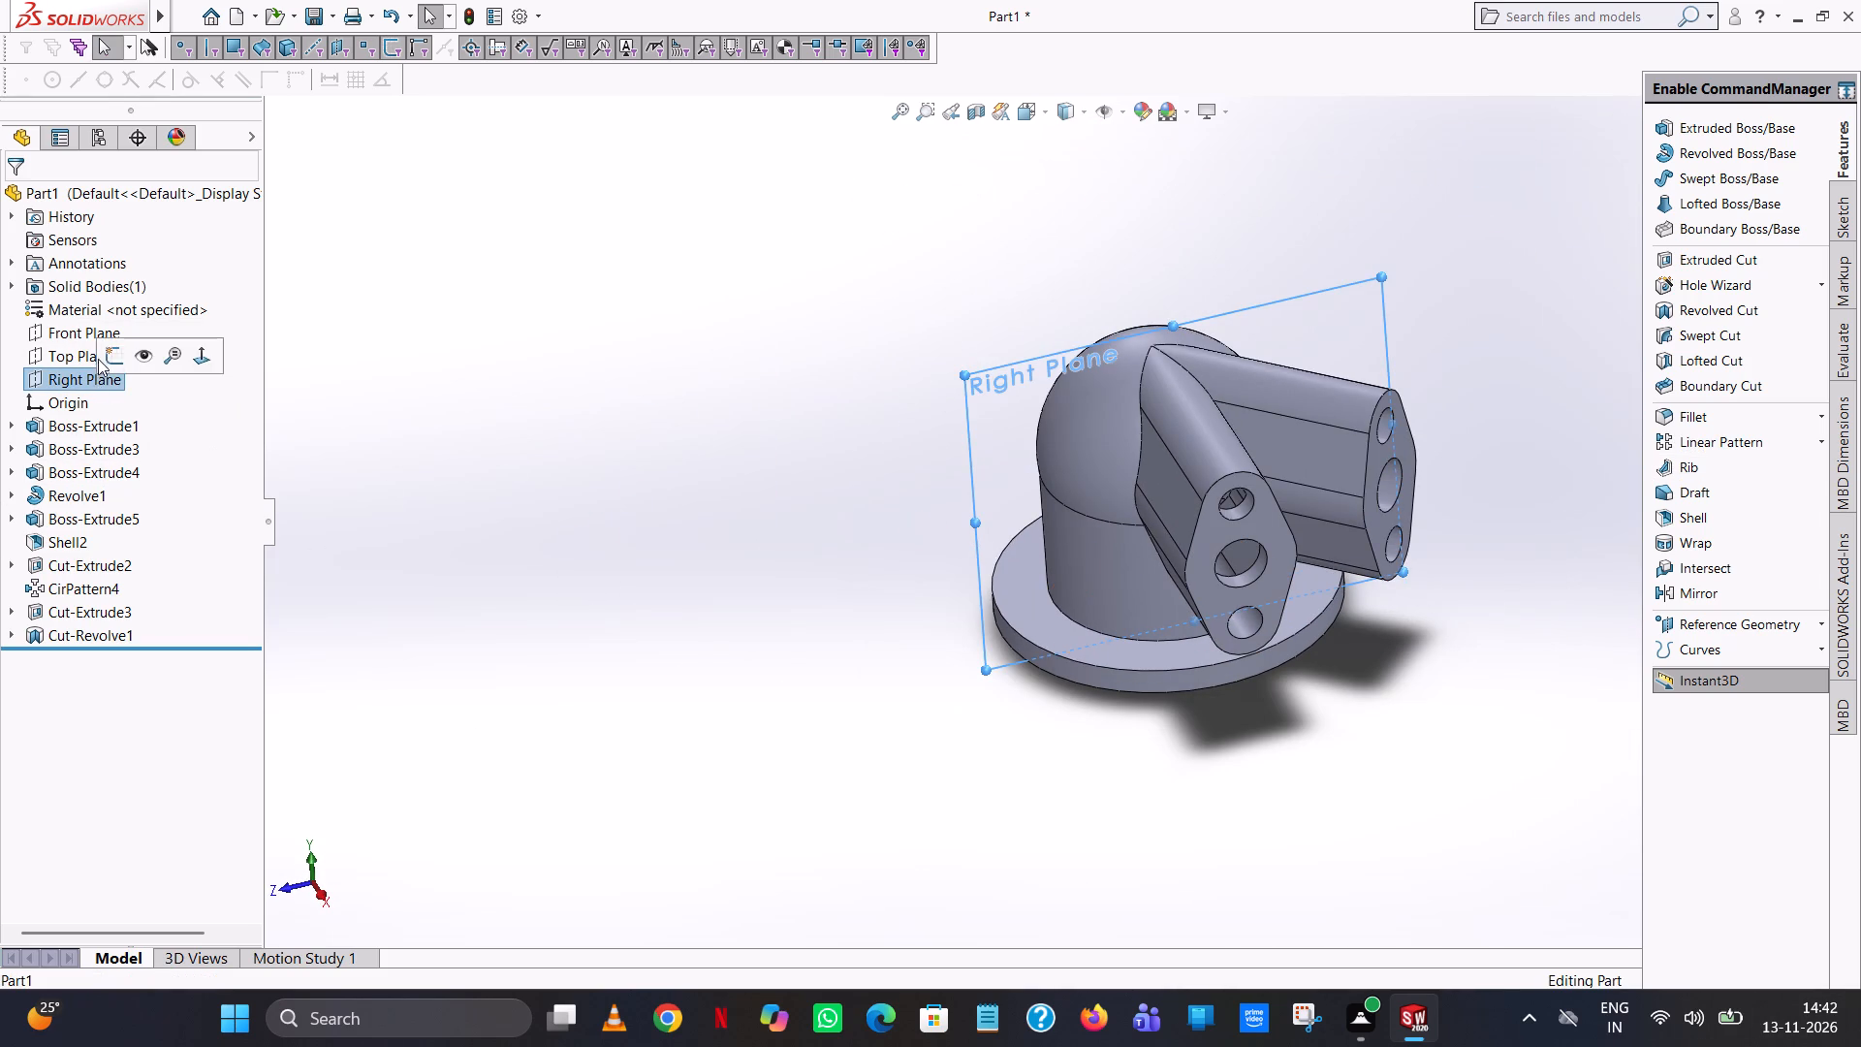
left_click(320, 373)
left_click(124, 381)
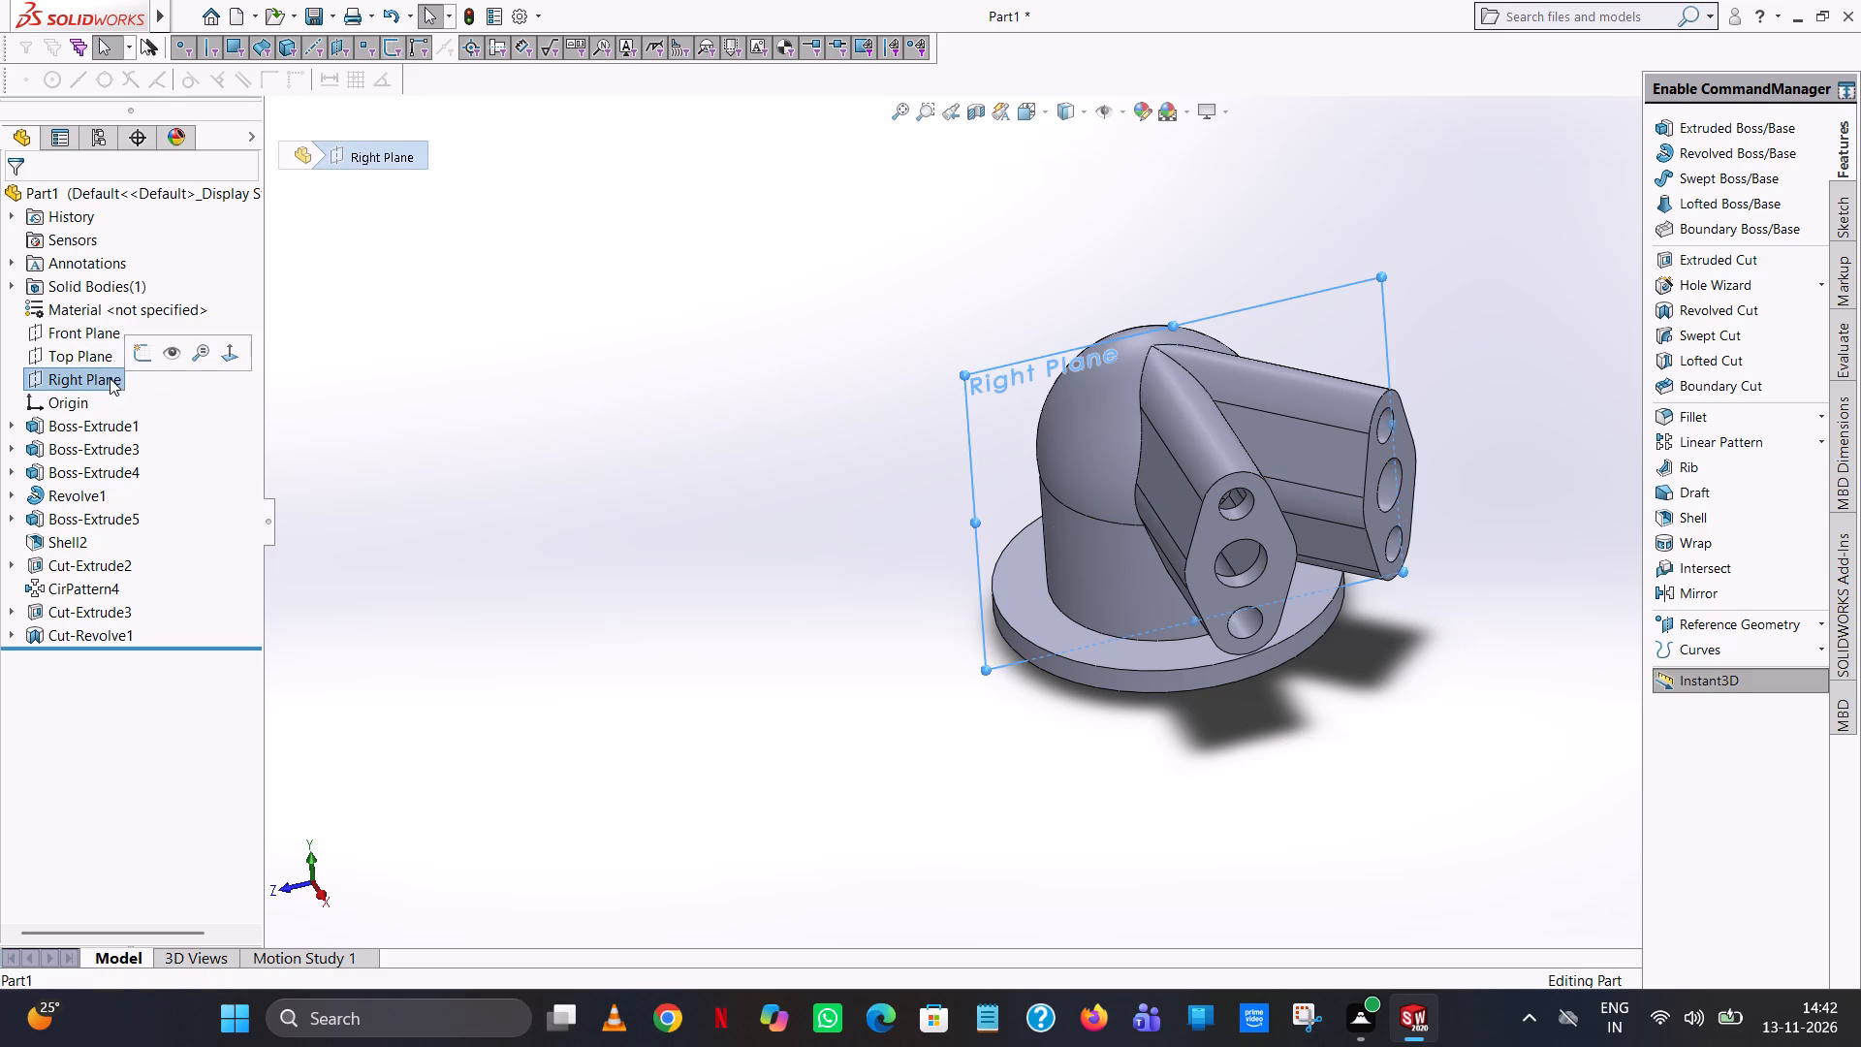
left_click(134, 356)
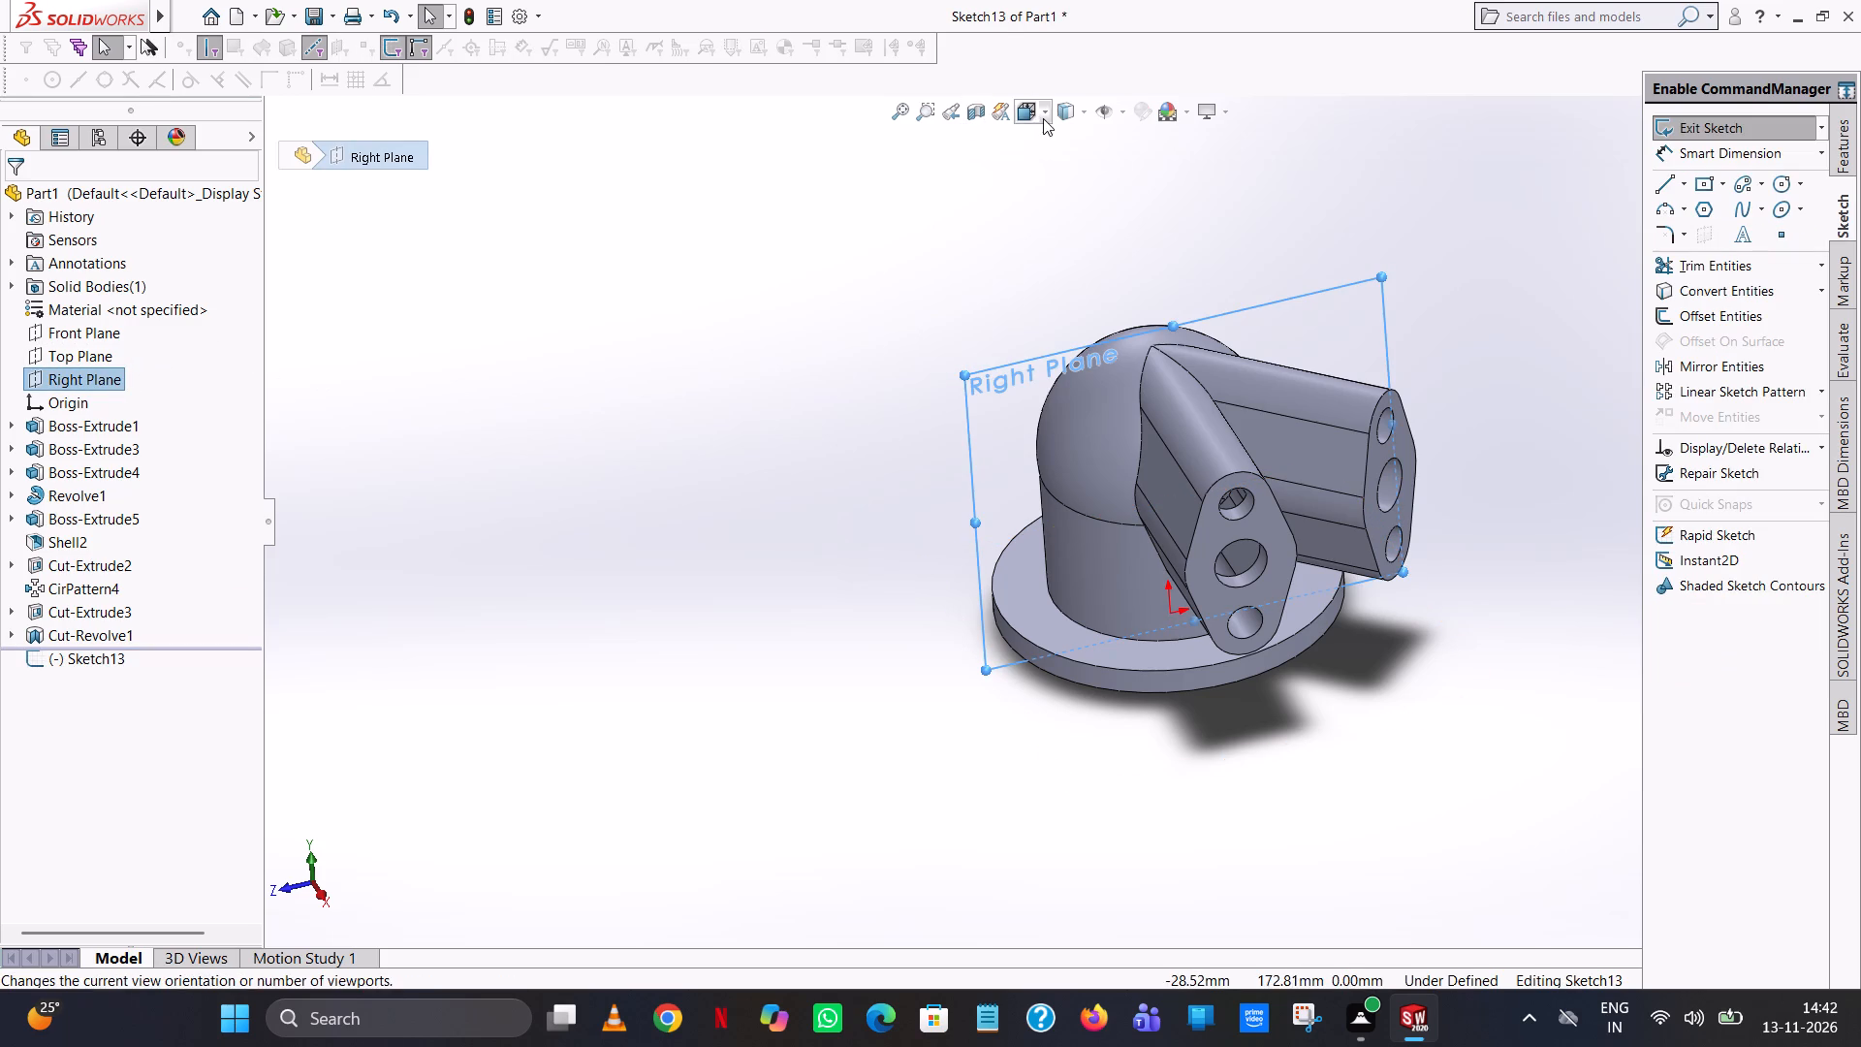
left_click(1043, 118)
left_click(1145, 218)
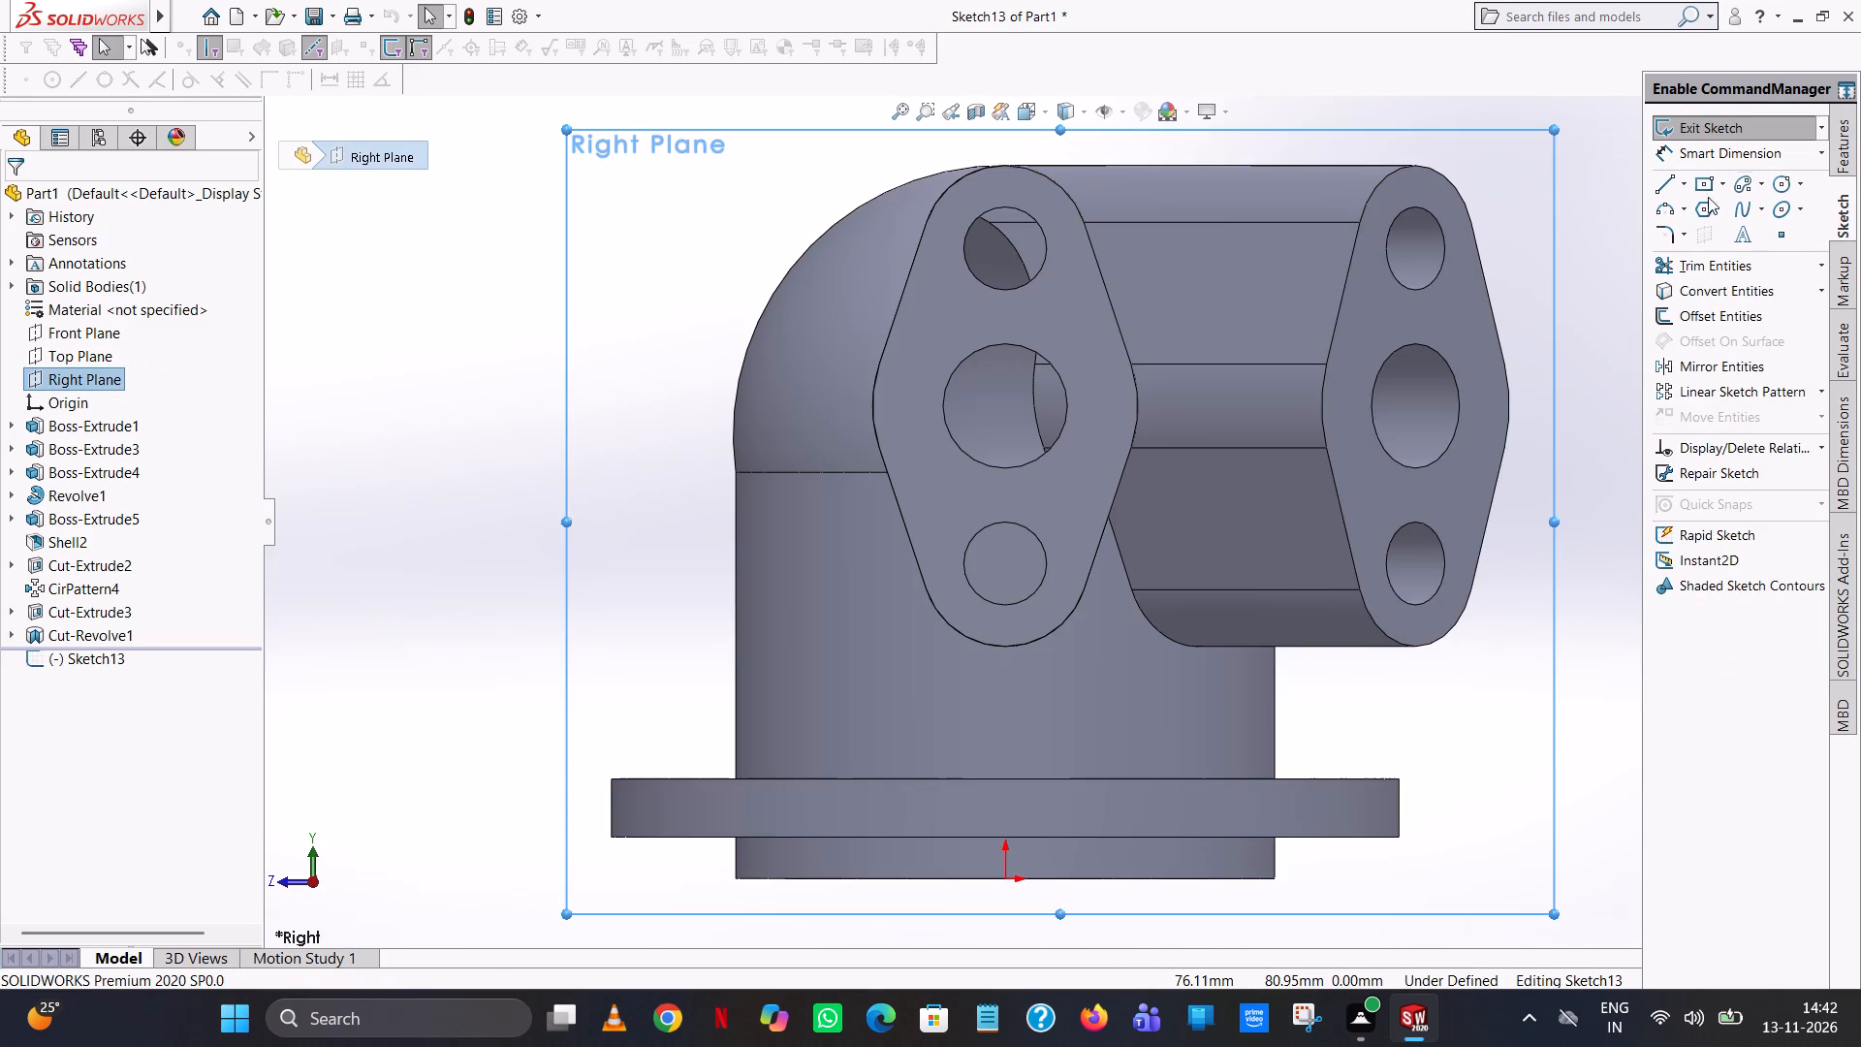
Draw an 86 mm vertical line from the origin up to the top of the oval flange's rounded edge.
left_click(1659, 190)
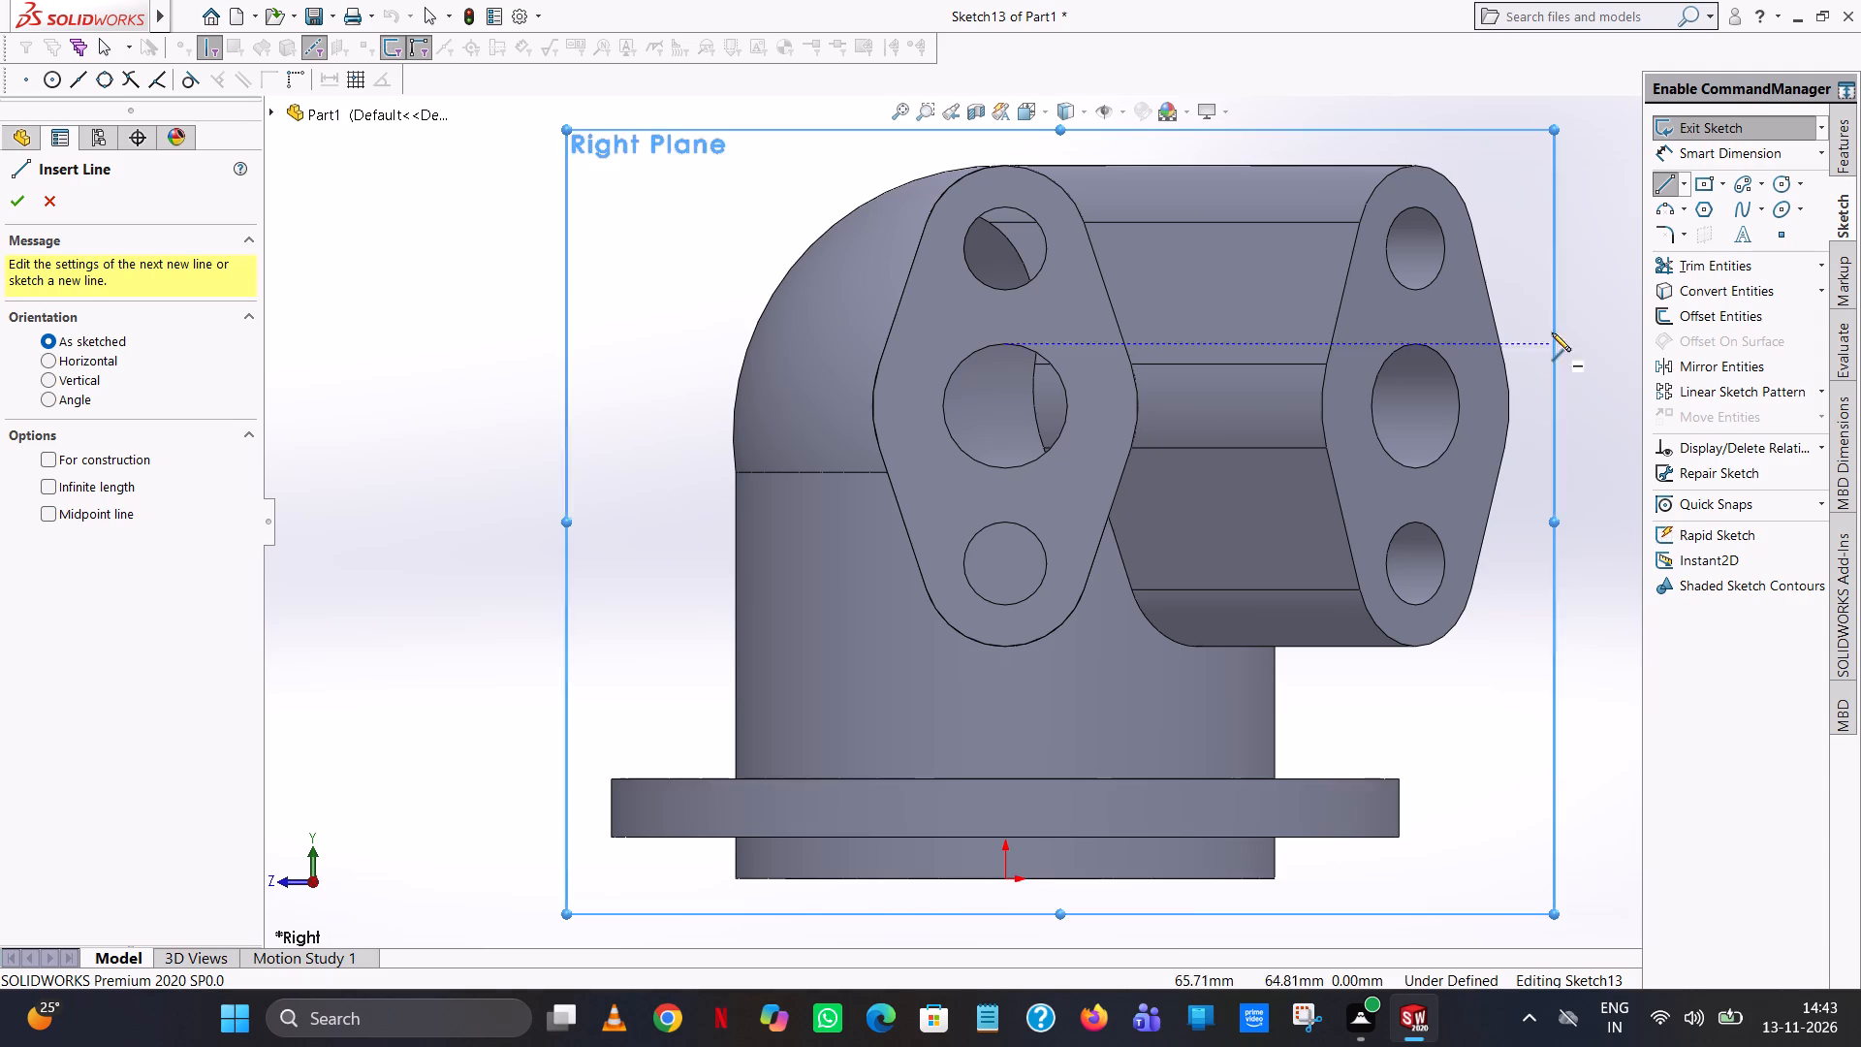
left_click(1005, 882)
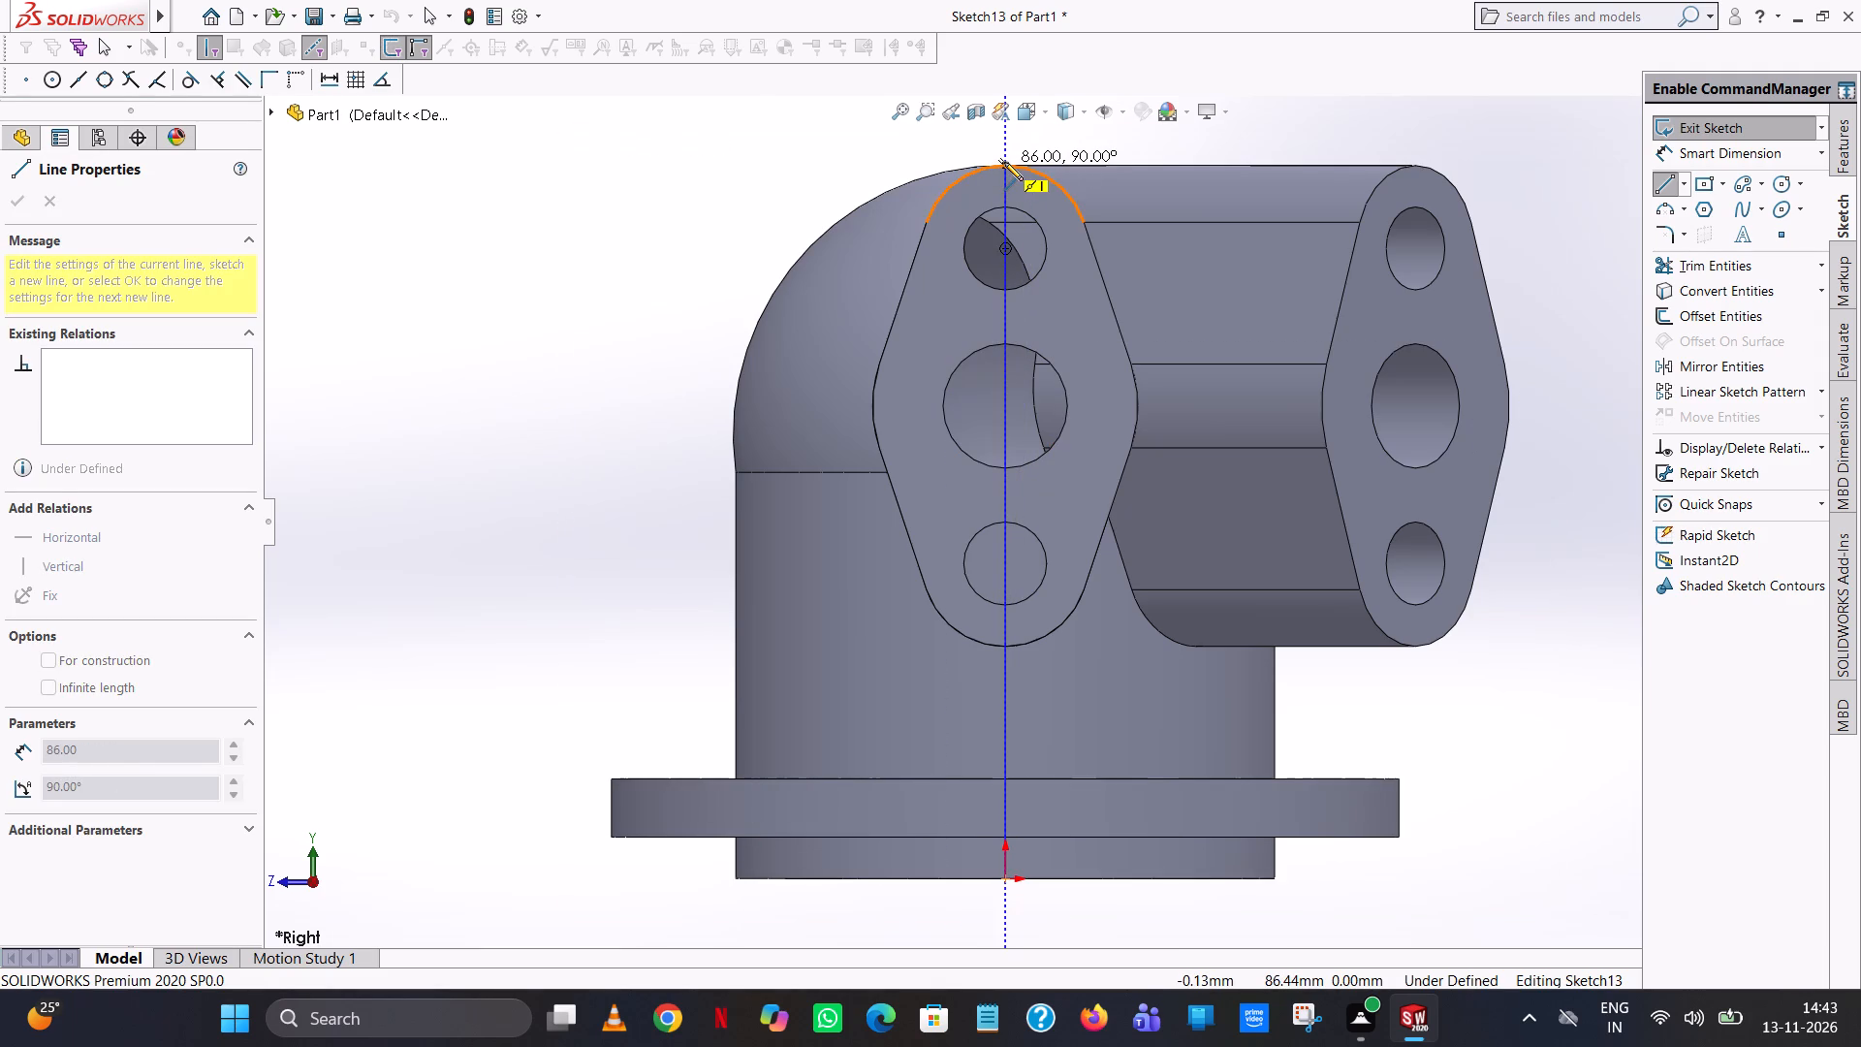
left_click(1004, 162)
right_click(1004, 162)
left_click(1057, 186)
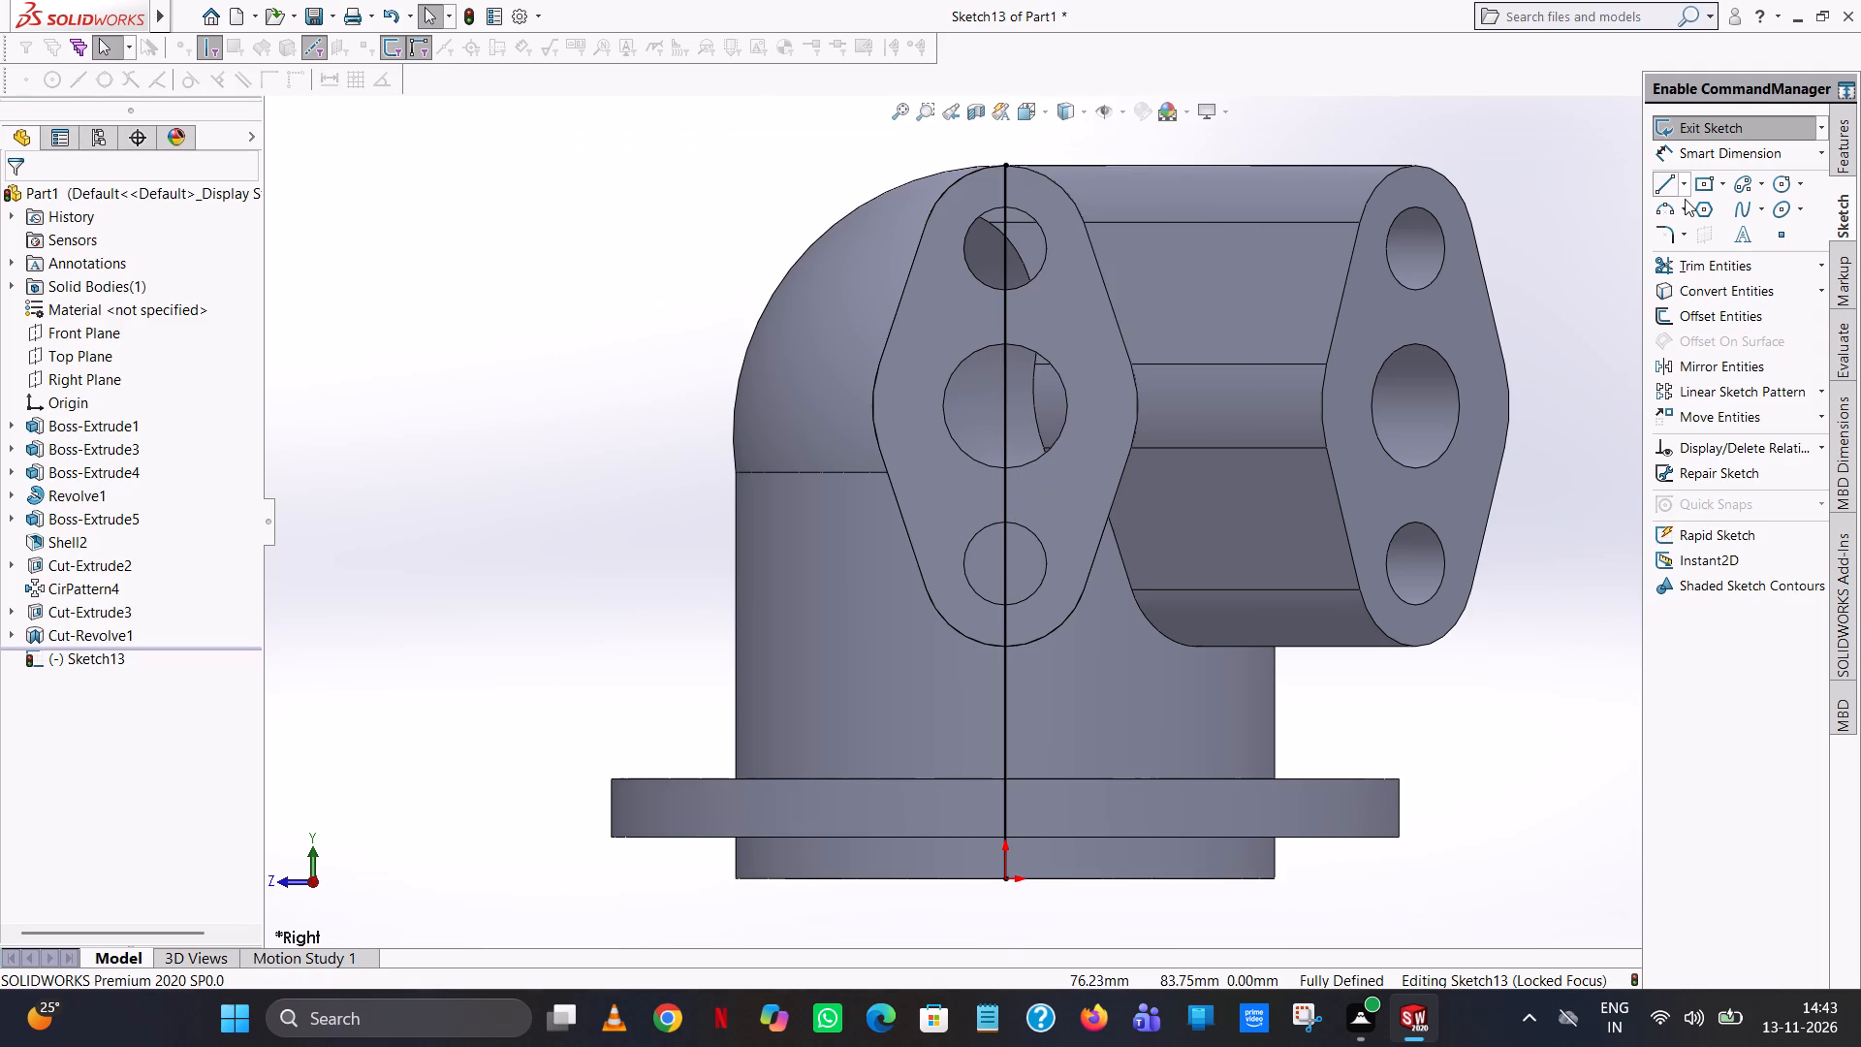
Draw a slanted line about 67.6 mm long from the vertical line's midpoint, rising outward past the domed body.
left_click(1668, 175)
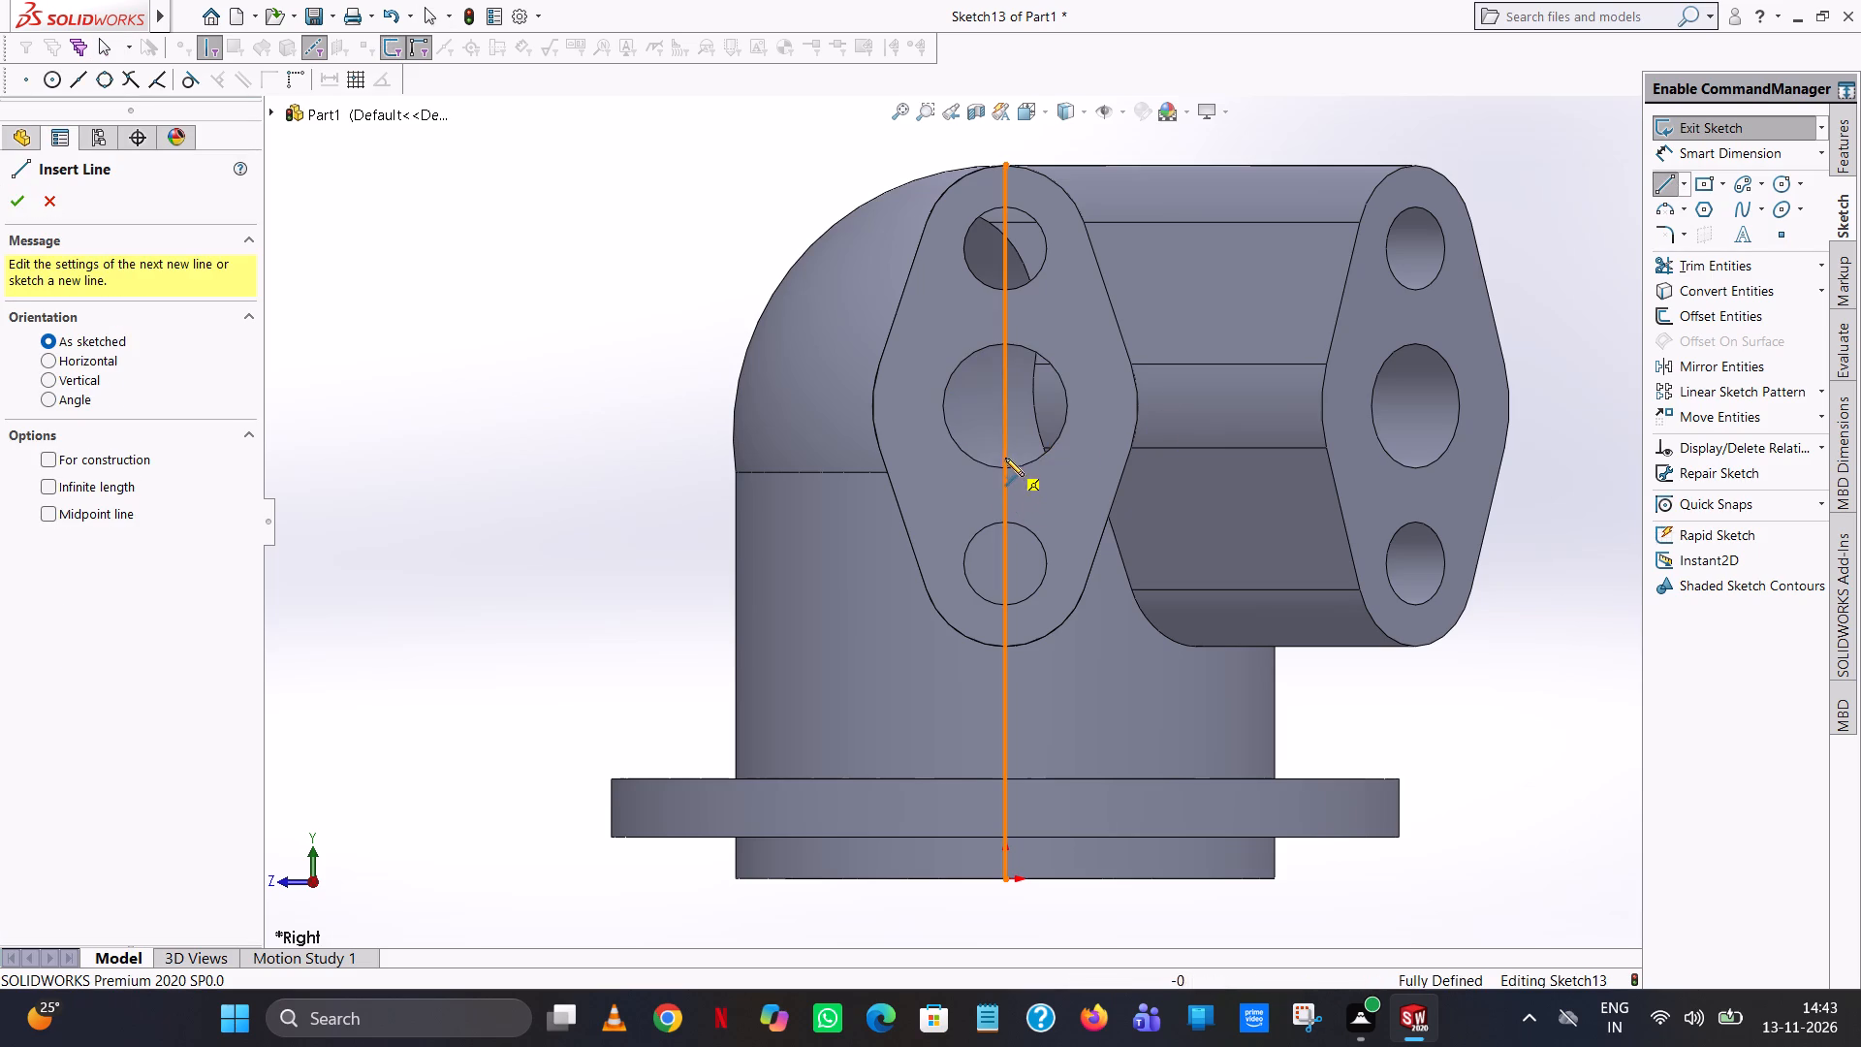
left_click(1004, 520)
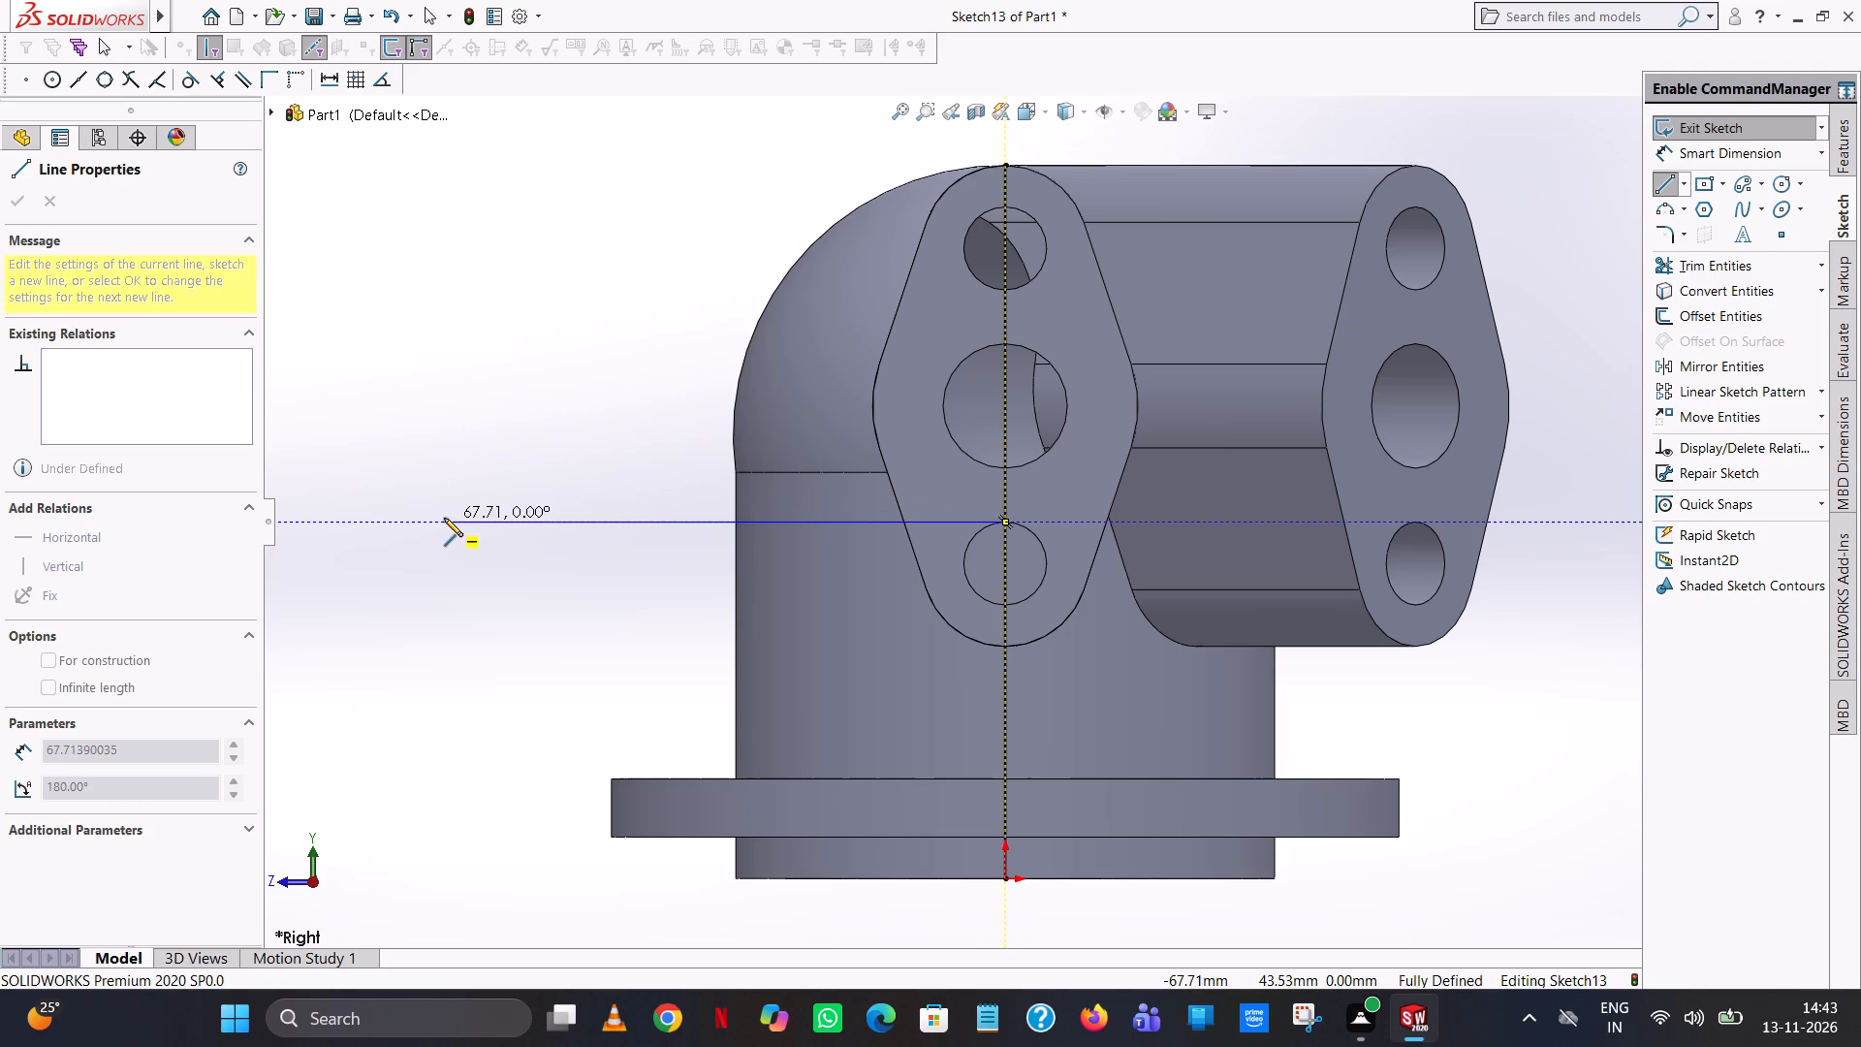
left_click(488, 307)
right_click(488, 307)
left_click(542, 326)
Set the slanted line's angle to 168° (180-12).
left_click(544, 333)
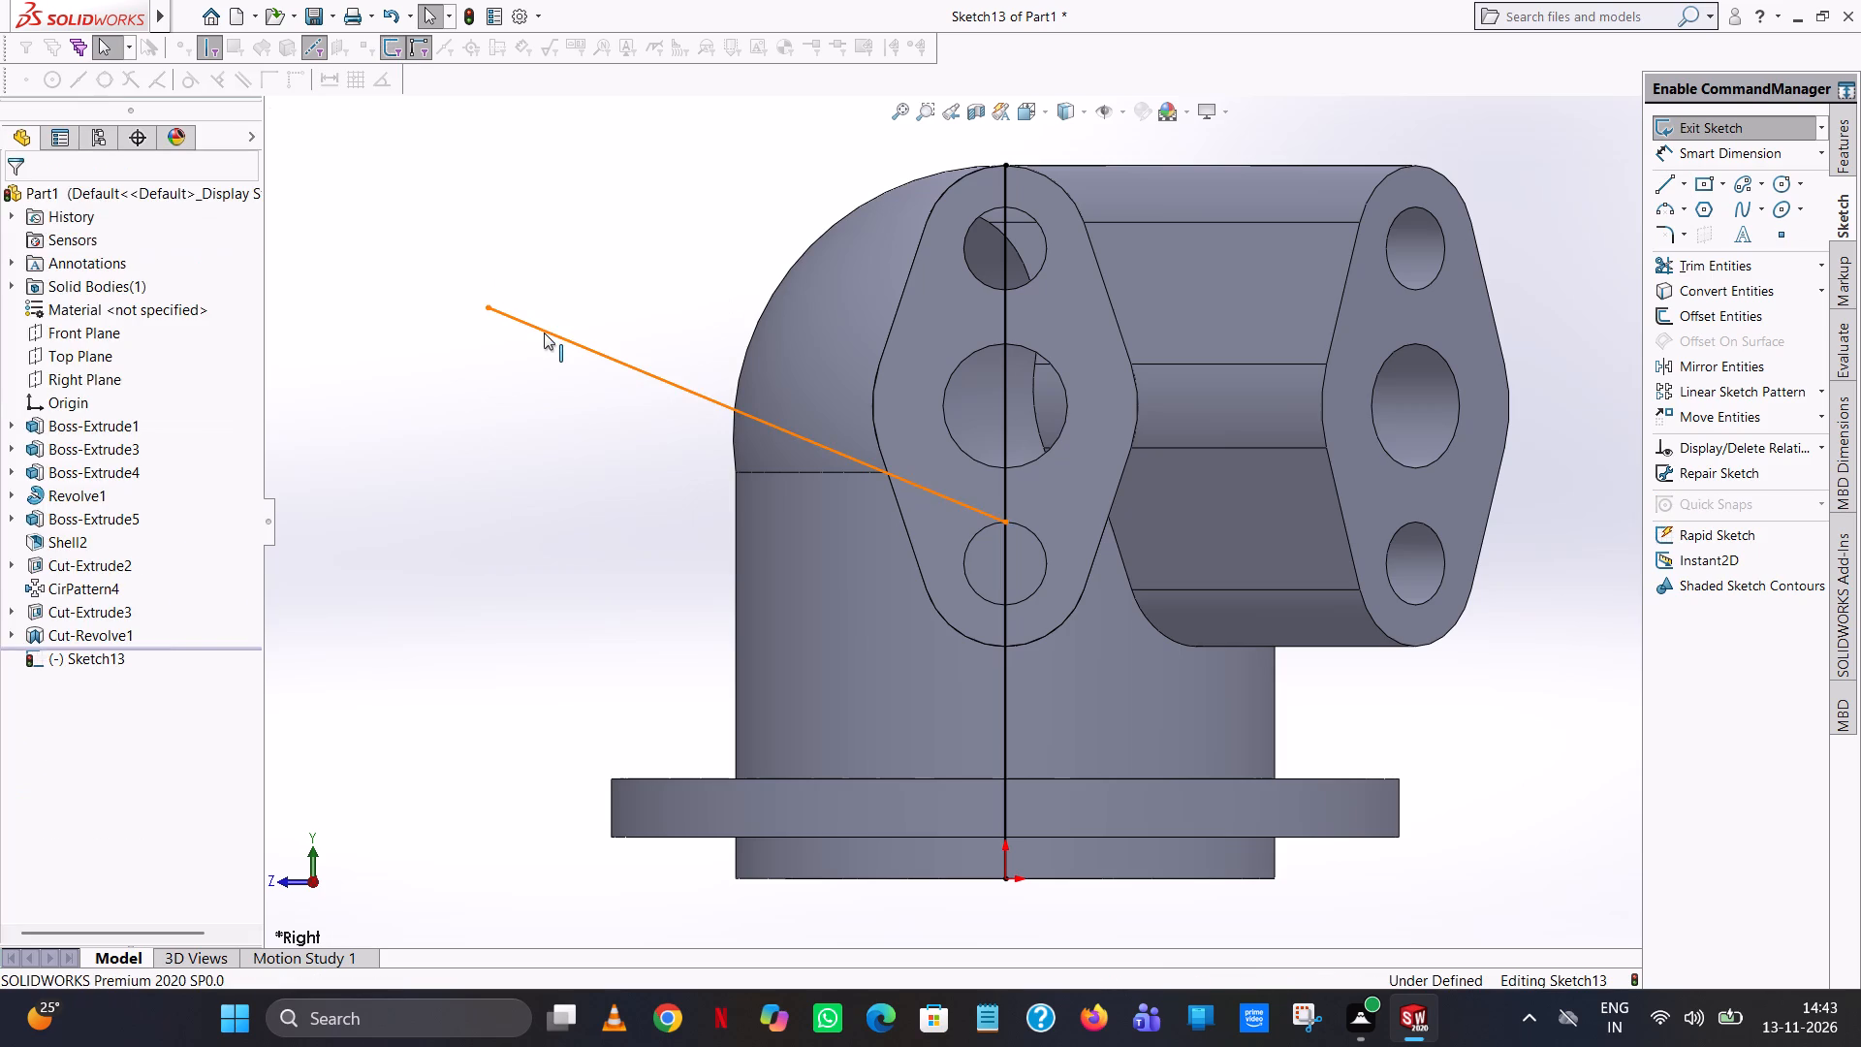
left_click(158, 675)
double_click(149, 704)
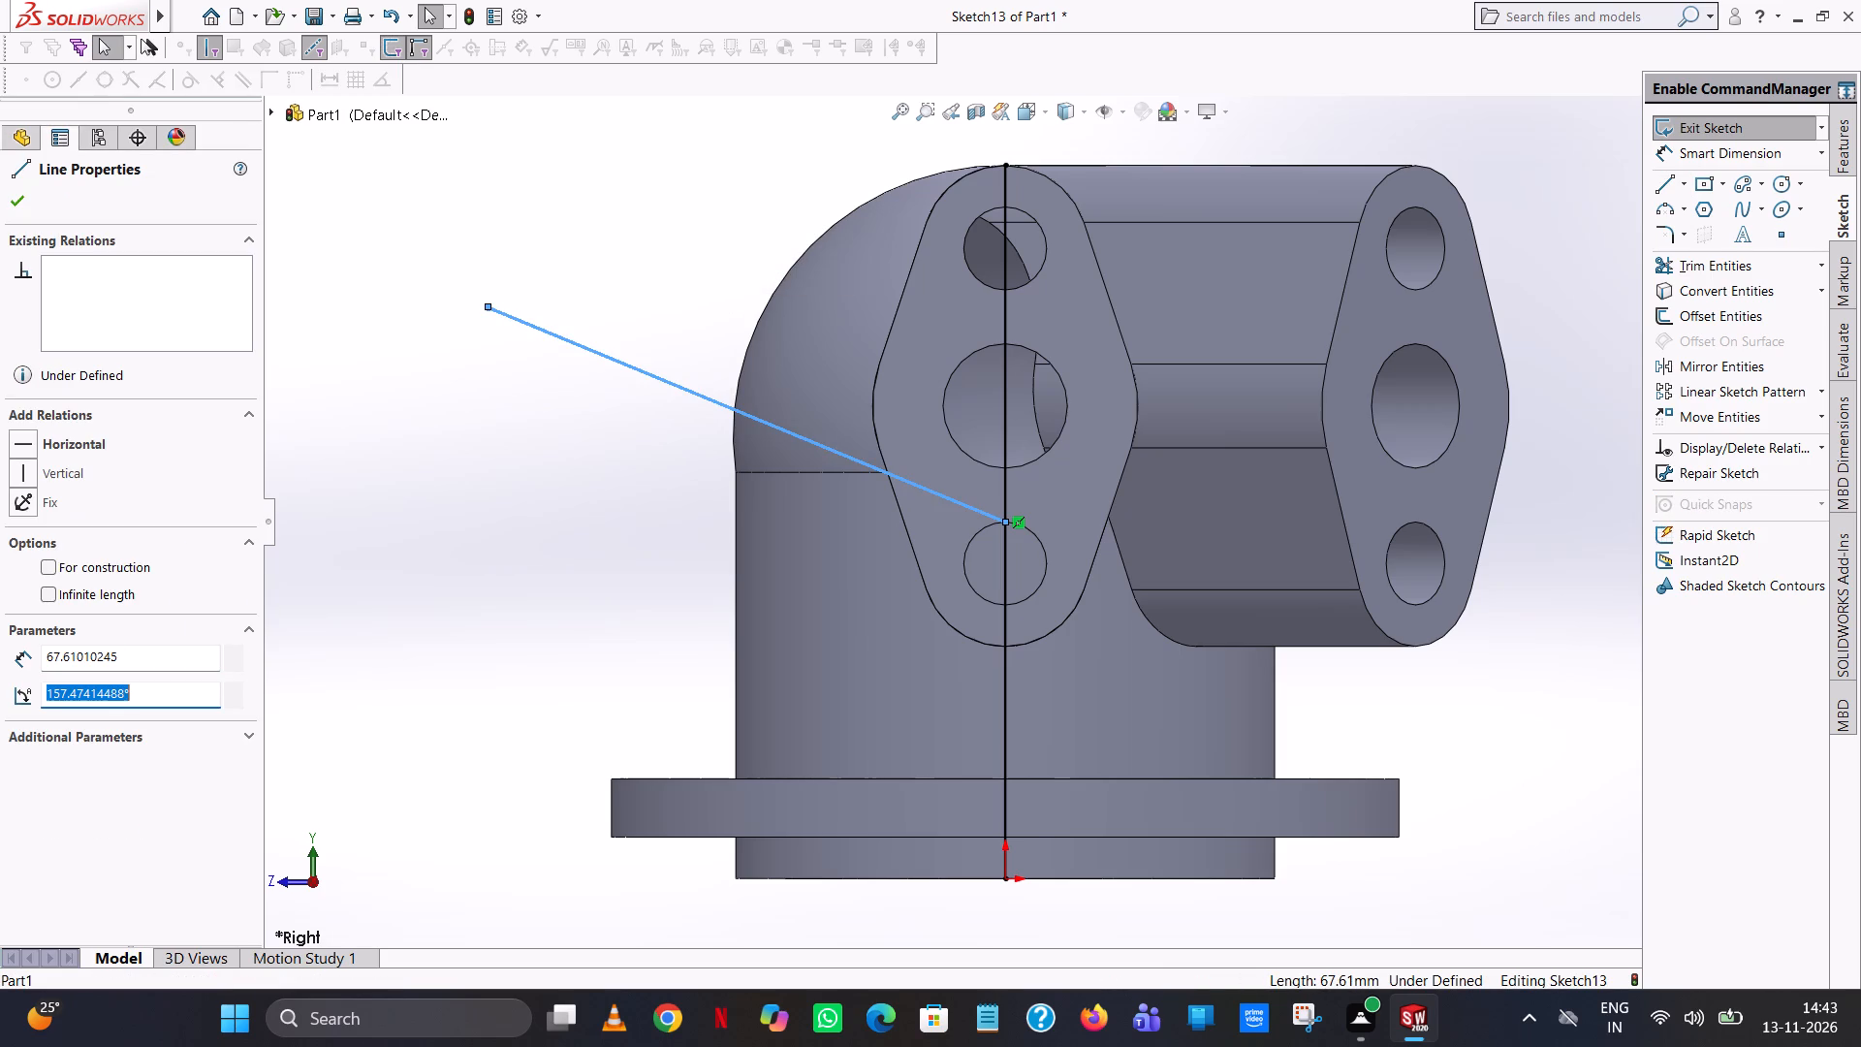
type("180-12")
key("Return")
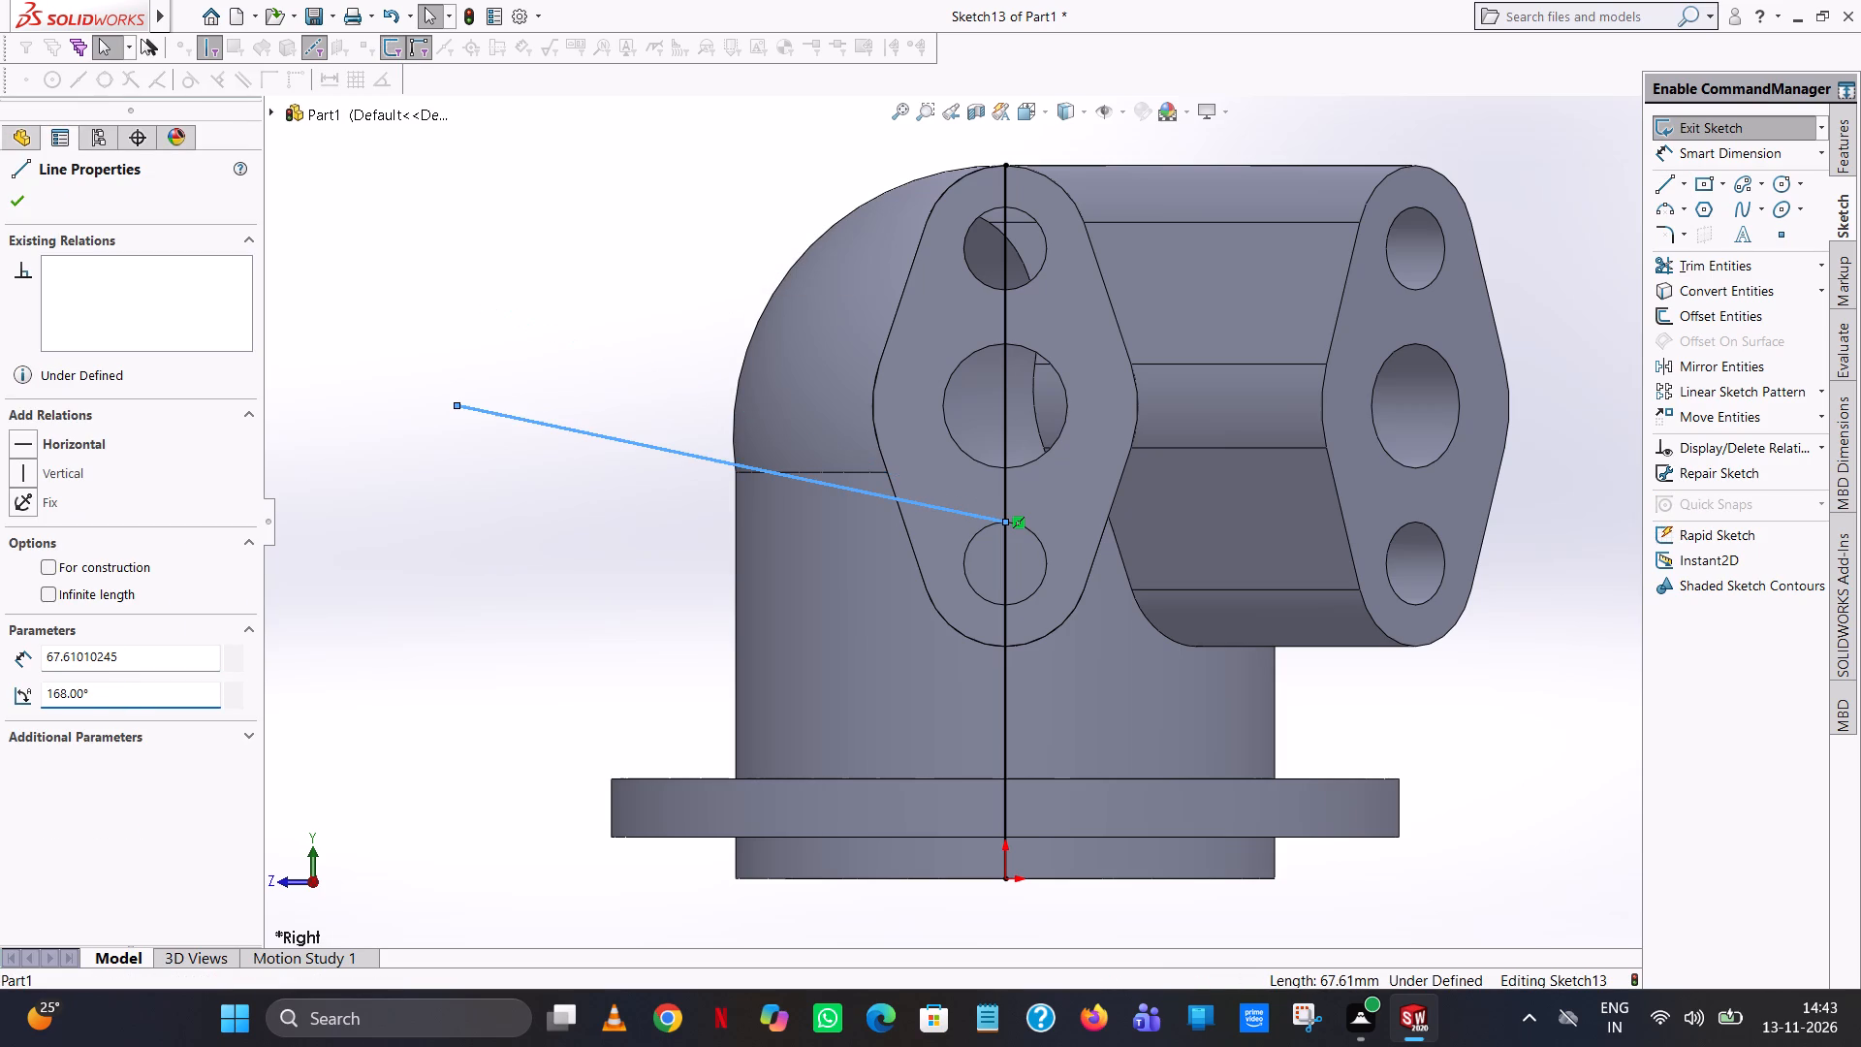
Sweep a solid circular profile of 31 mm diameter along the slanted sketch line to form the angled side arm.
left_click_drag(149, 706, 210, 857)
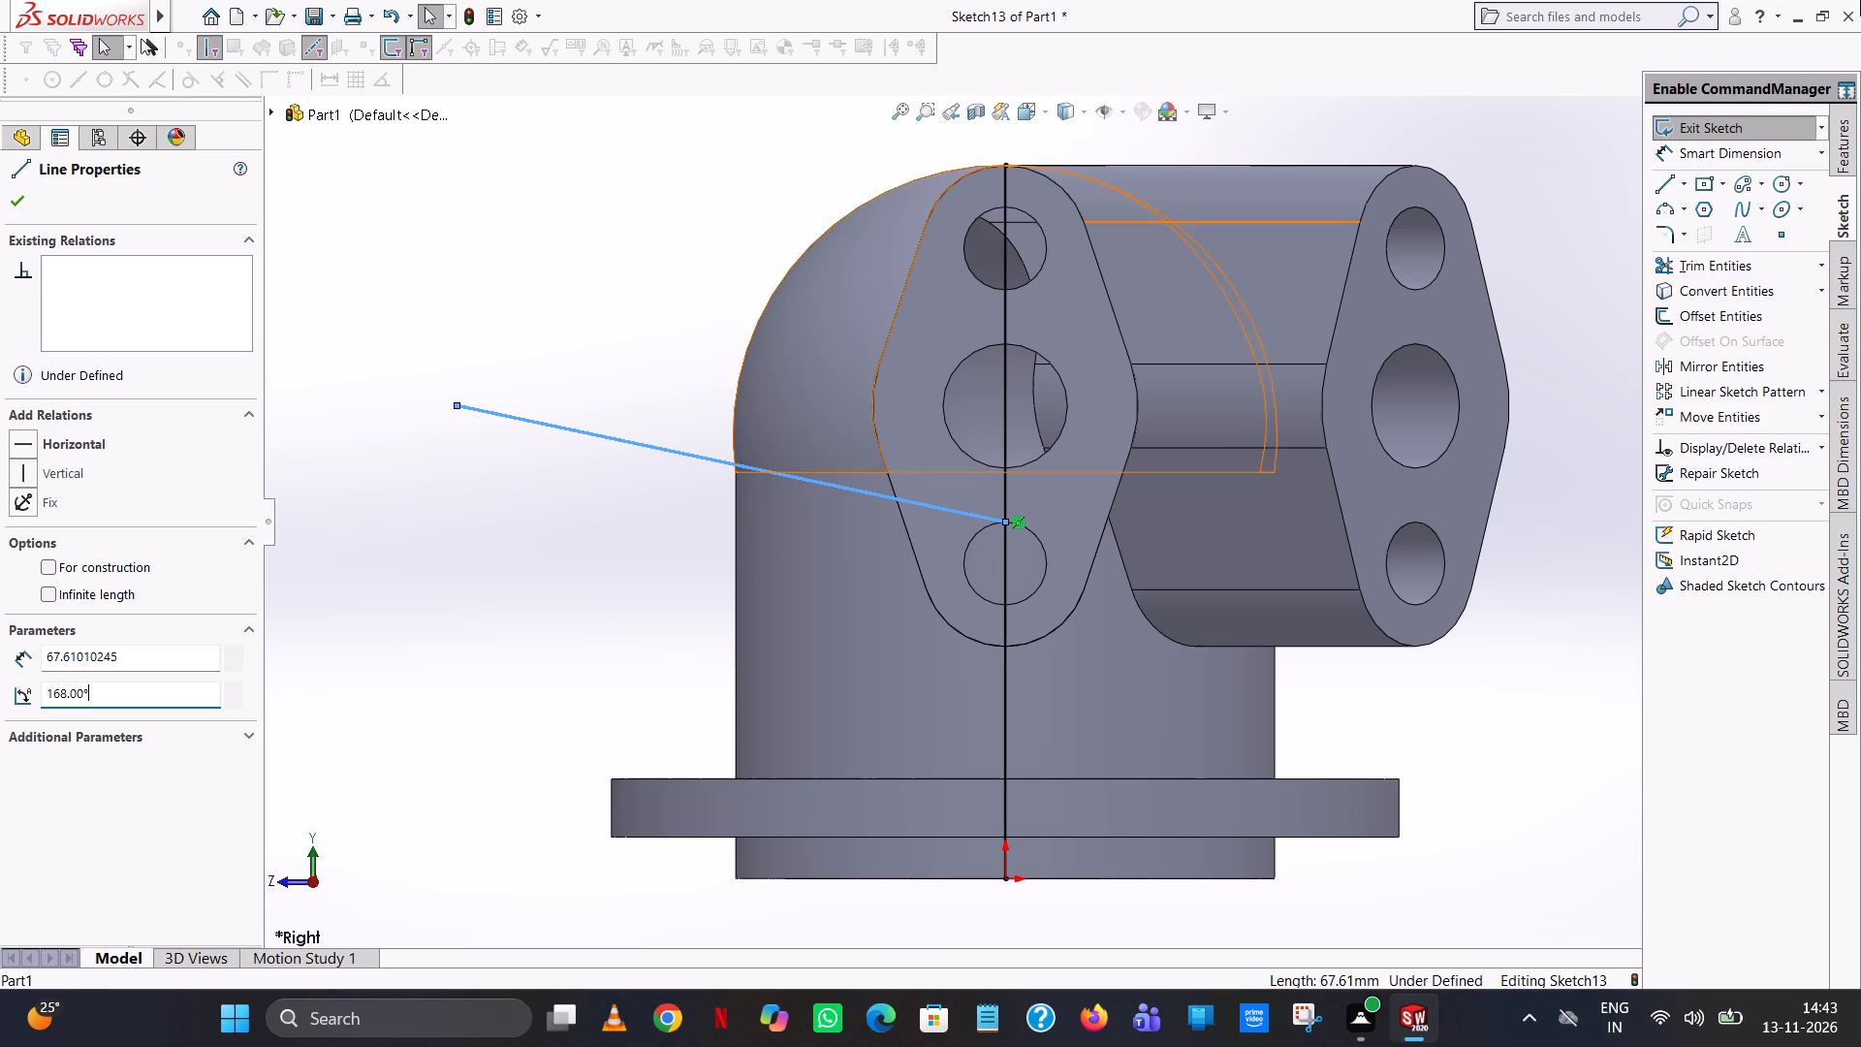
left_click(25, 212)
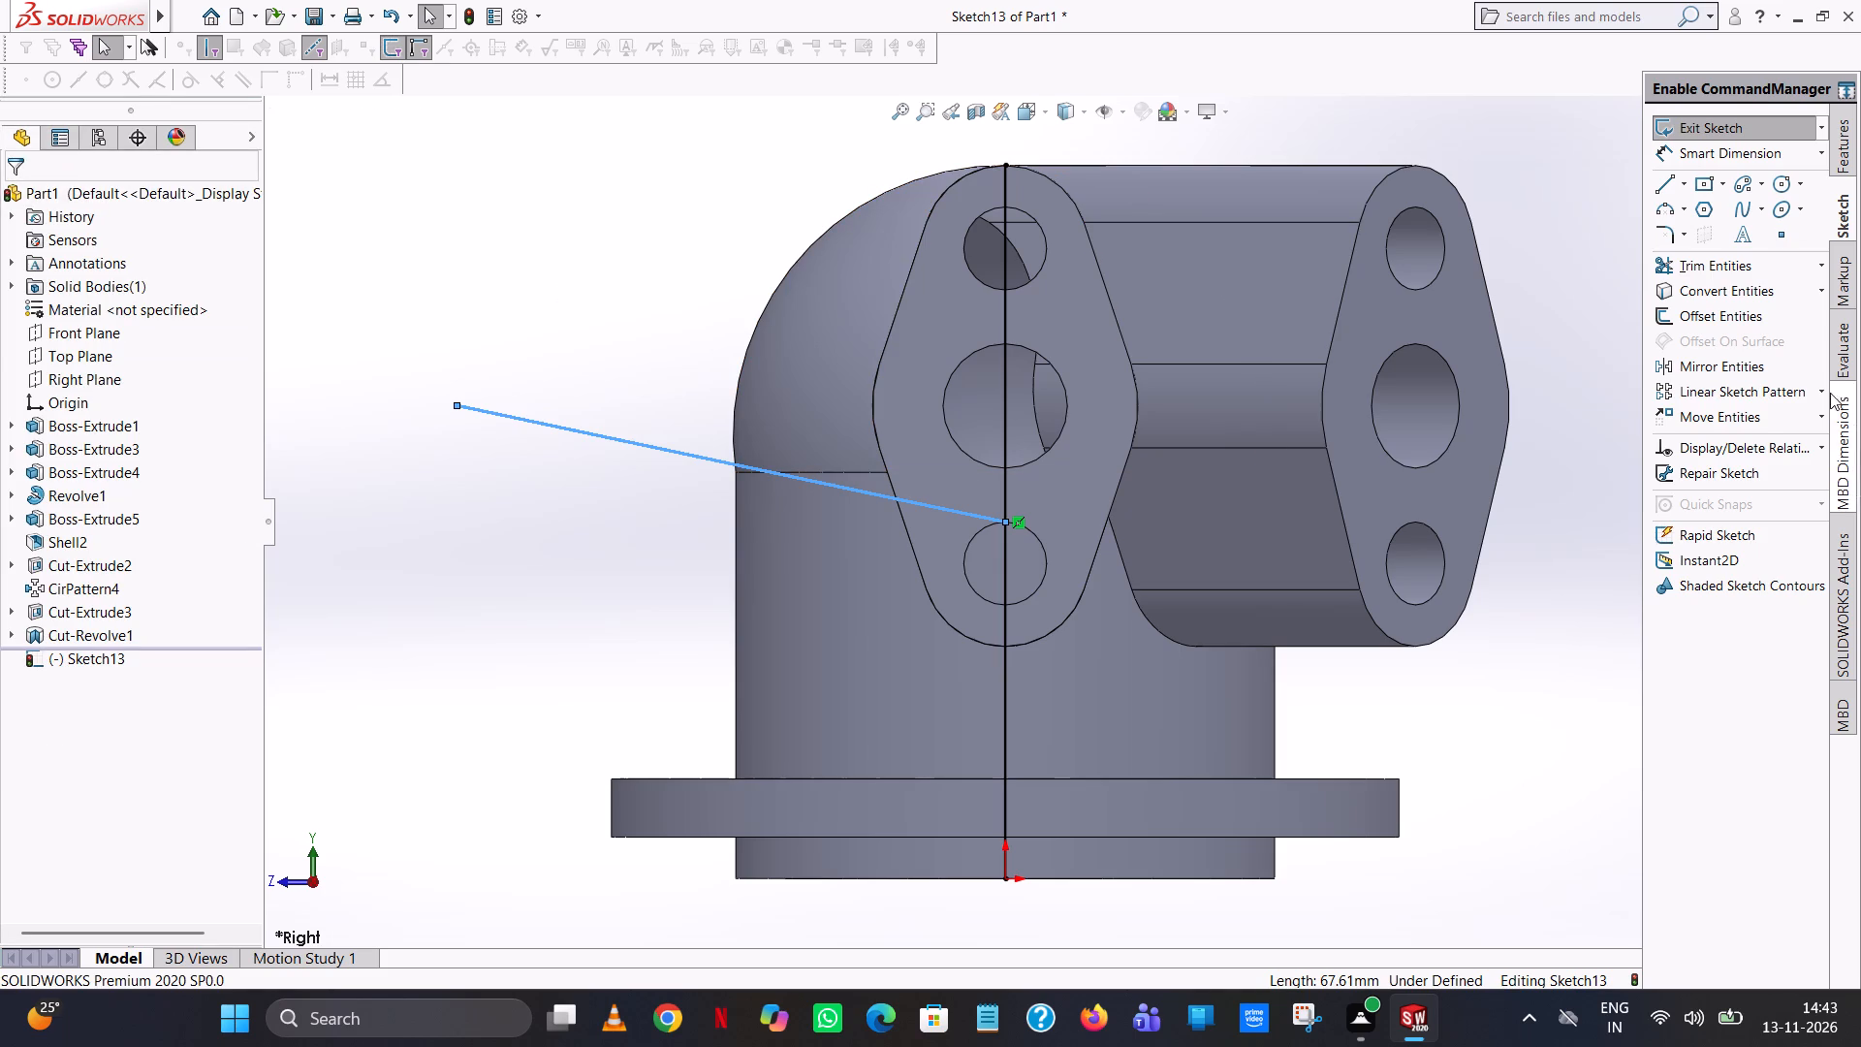
left_click(1846, 141)
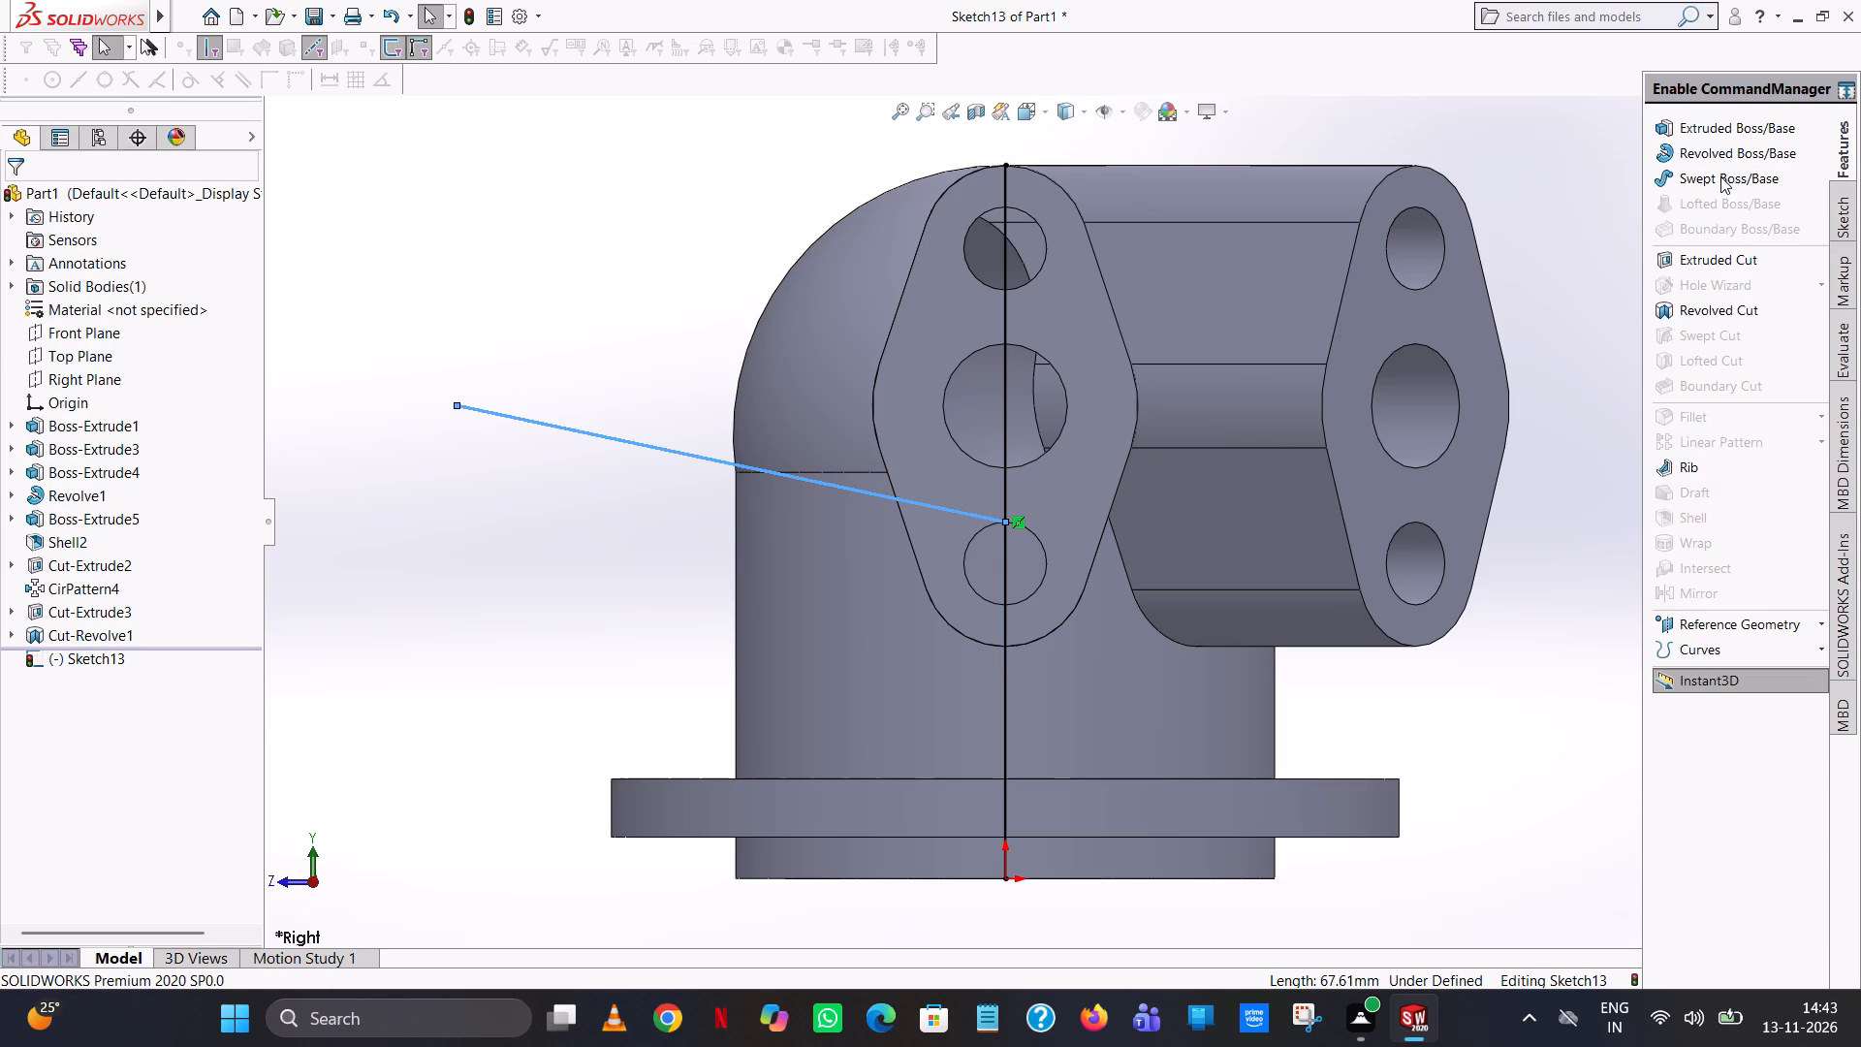
left_click(1718, 177)
left_click(67, 285)
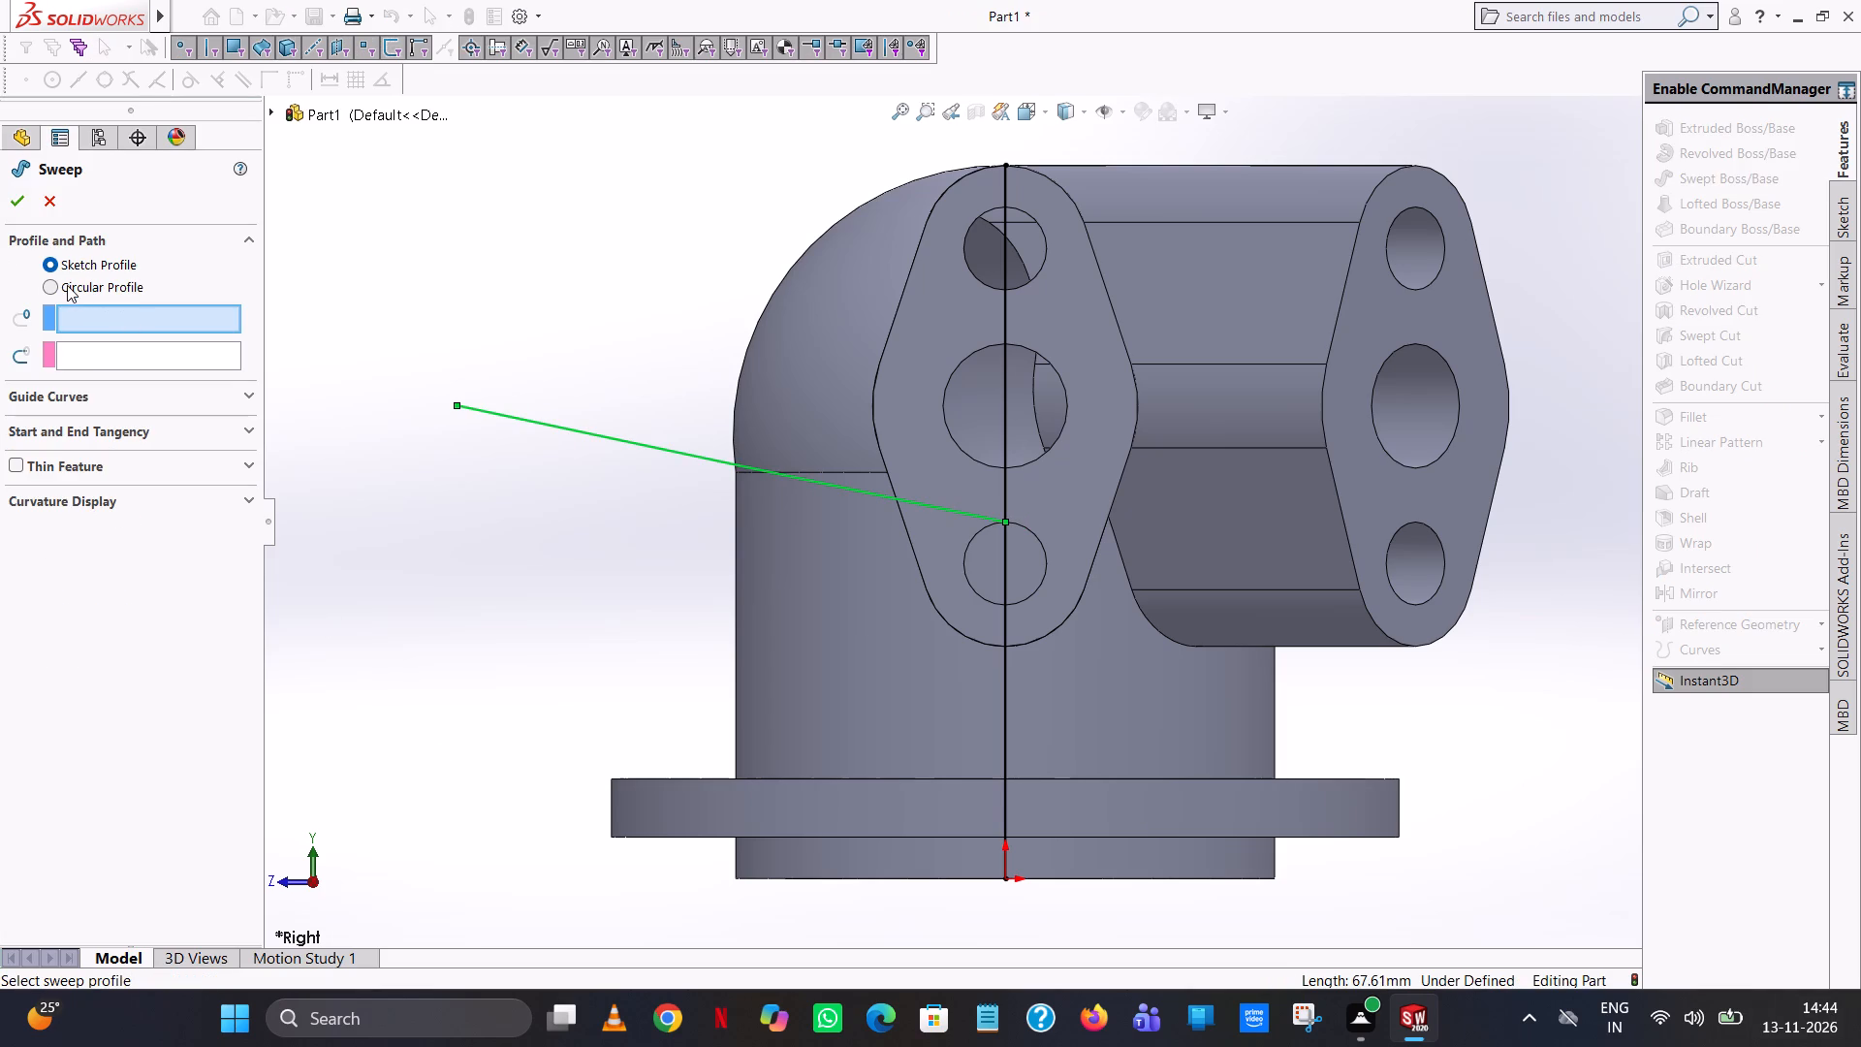
double_click(118, 360)
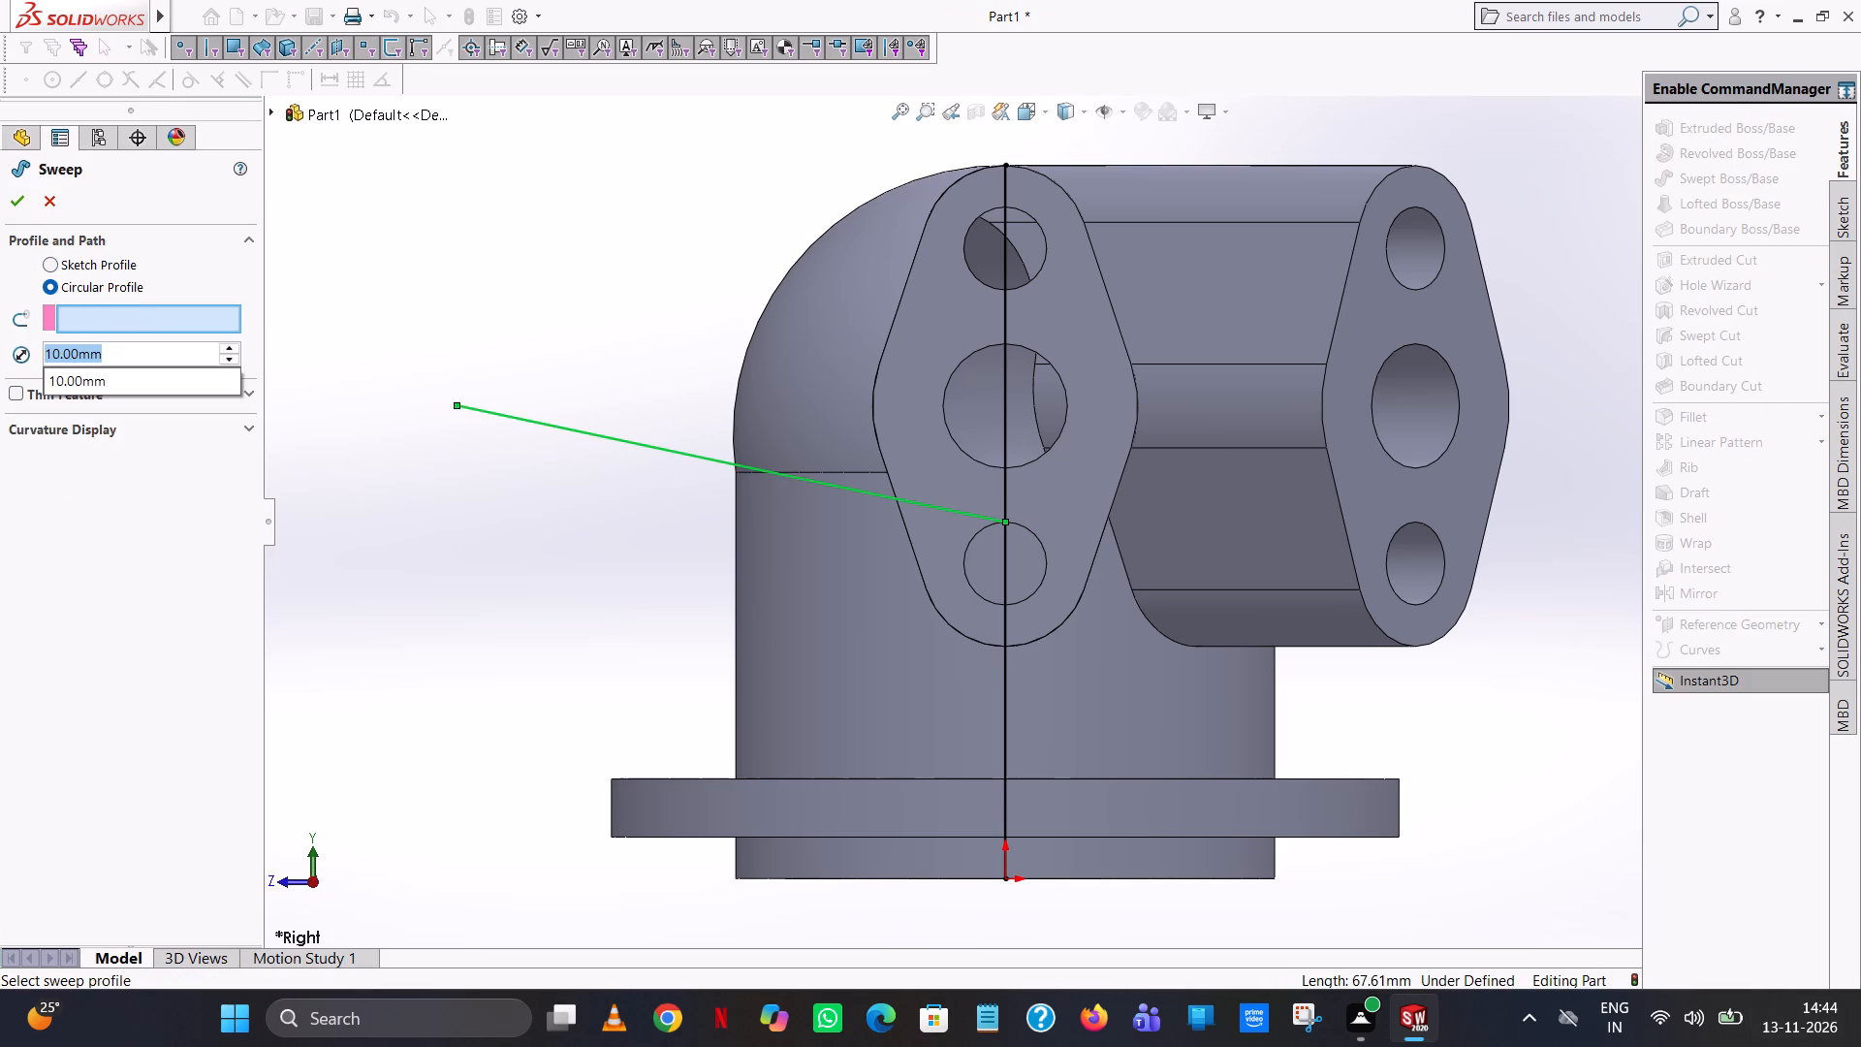
type("31")
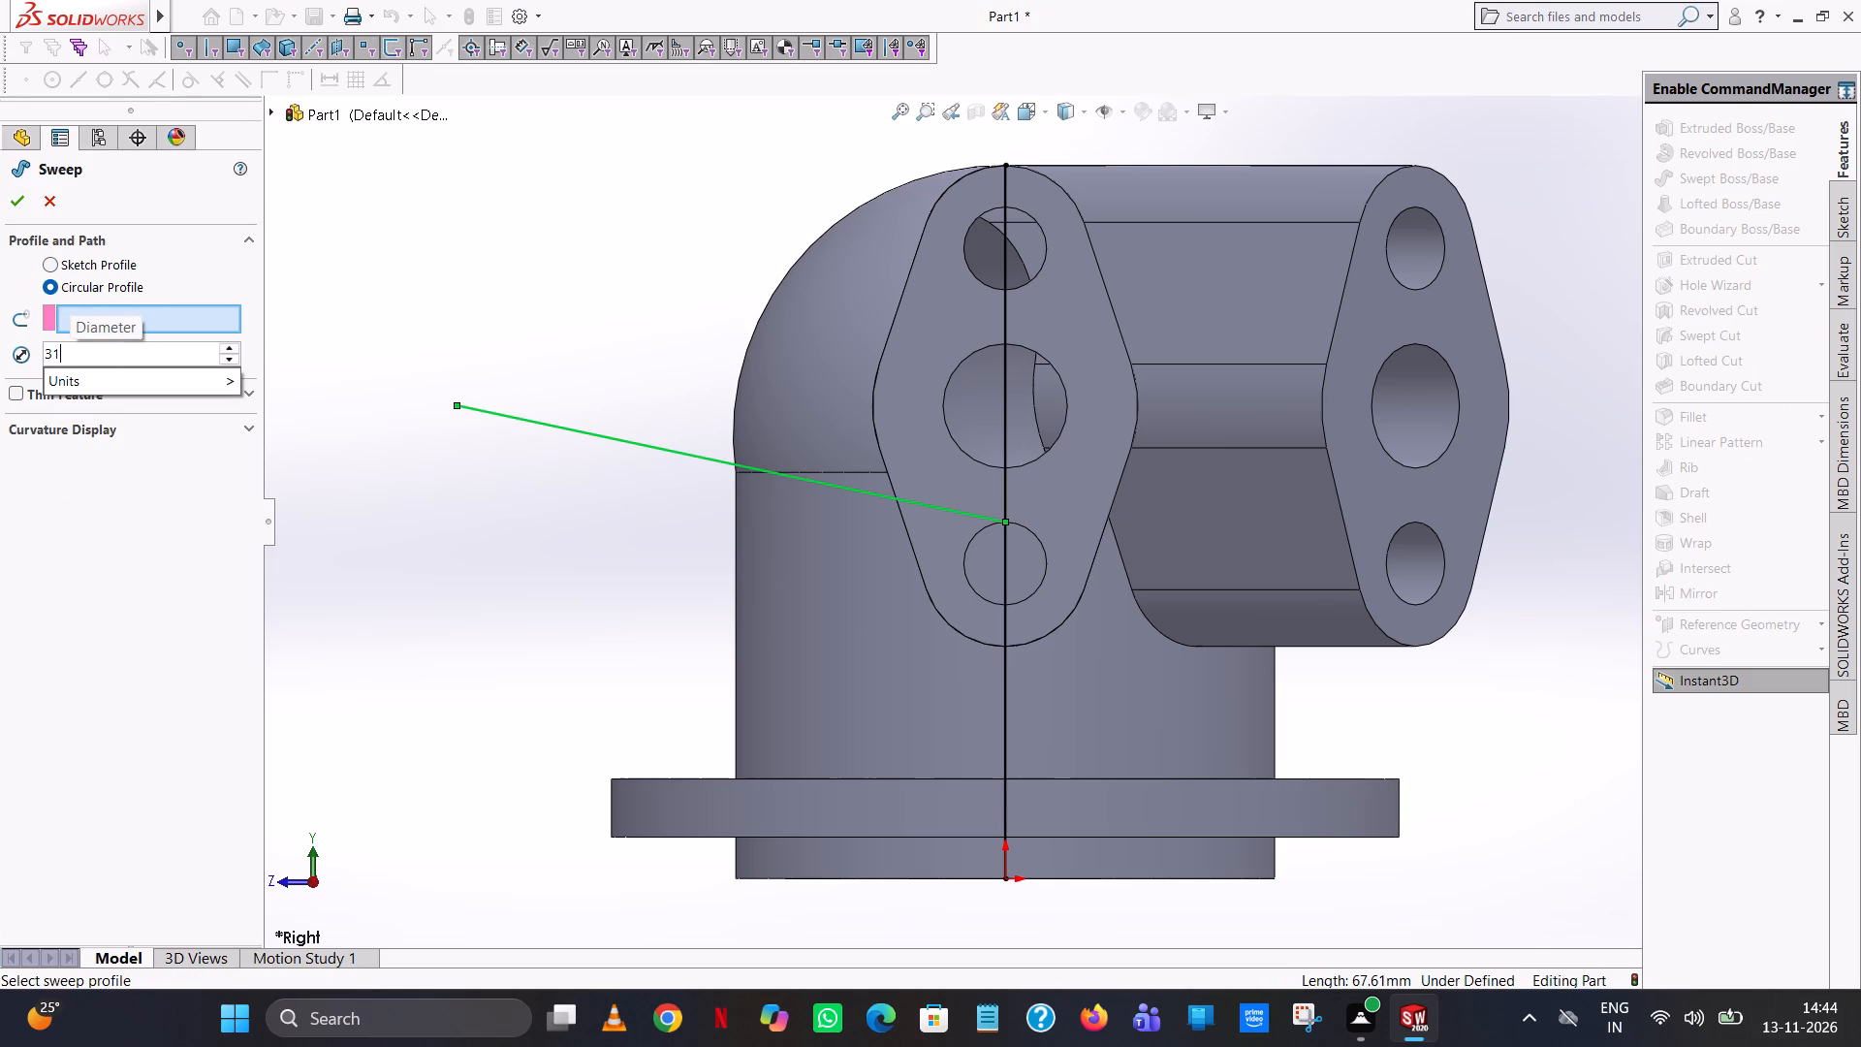
key("Return")
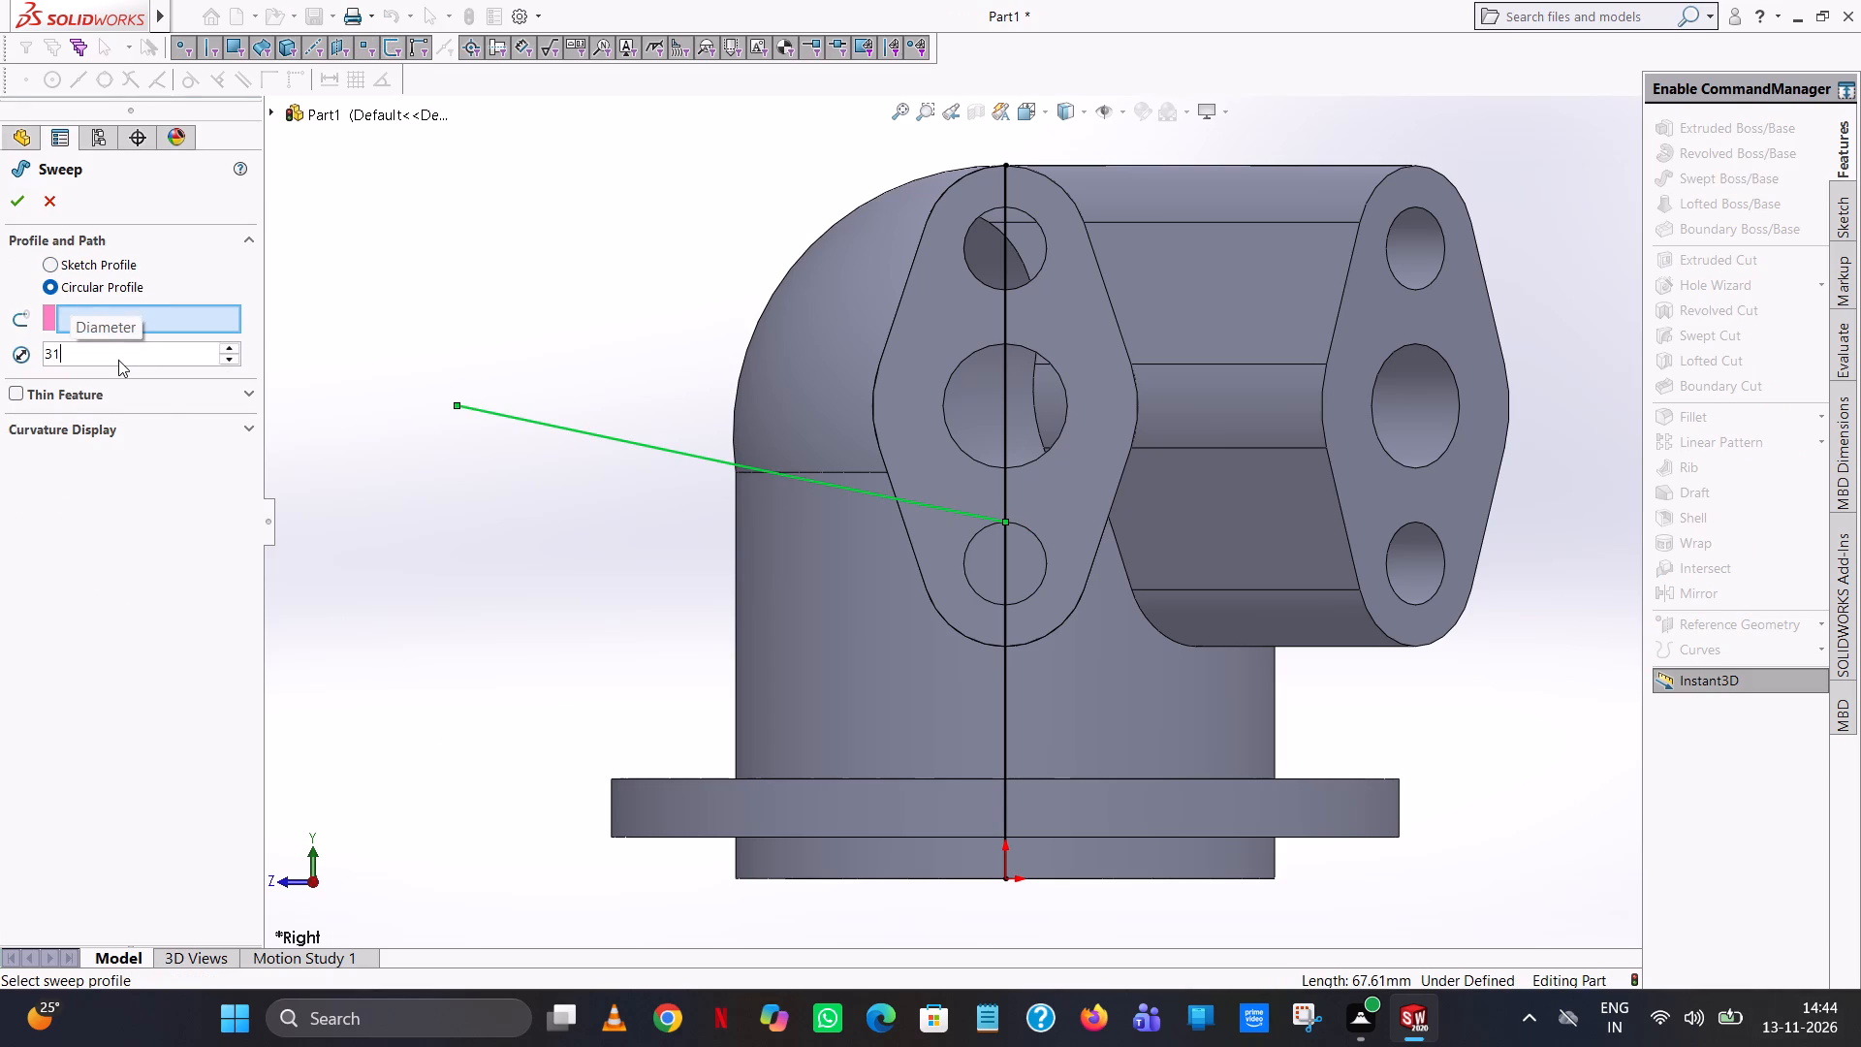
left_click(560, 423)
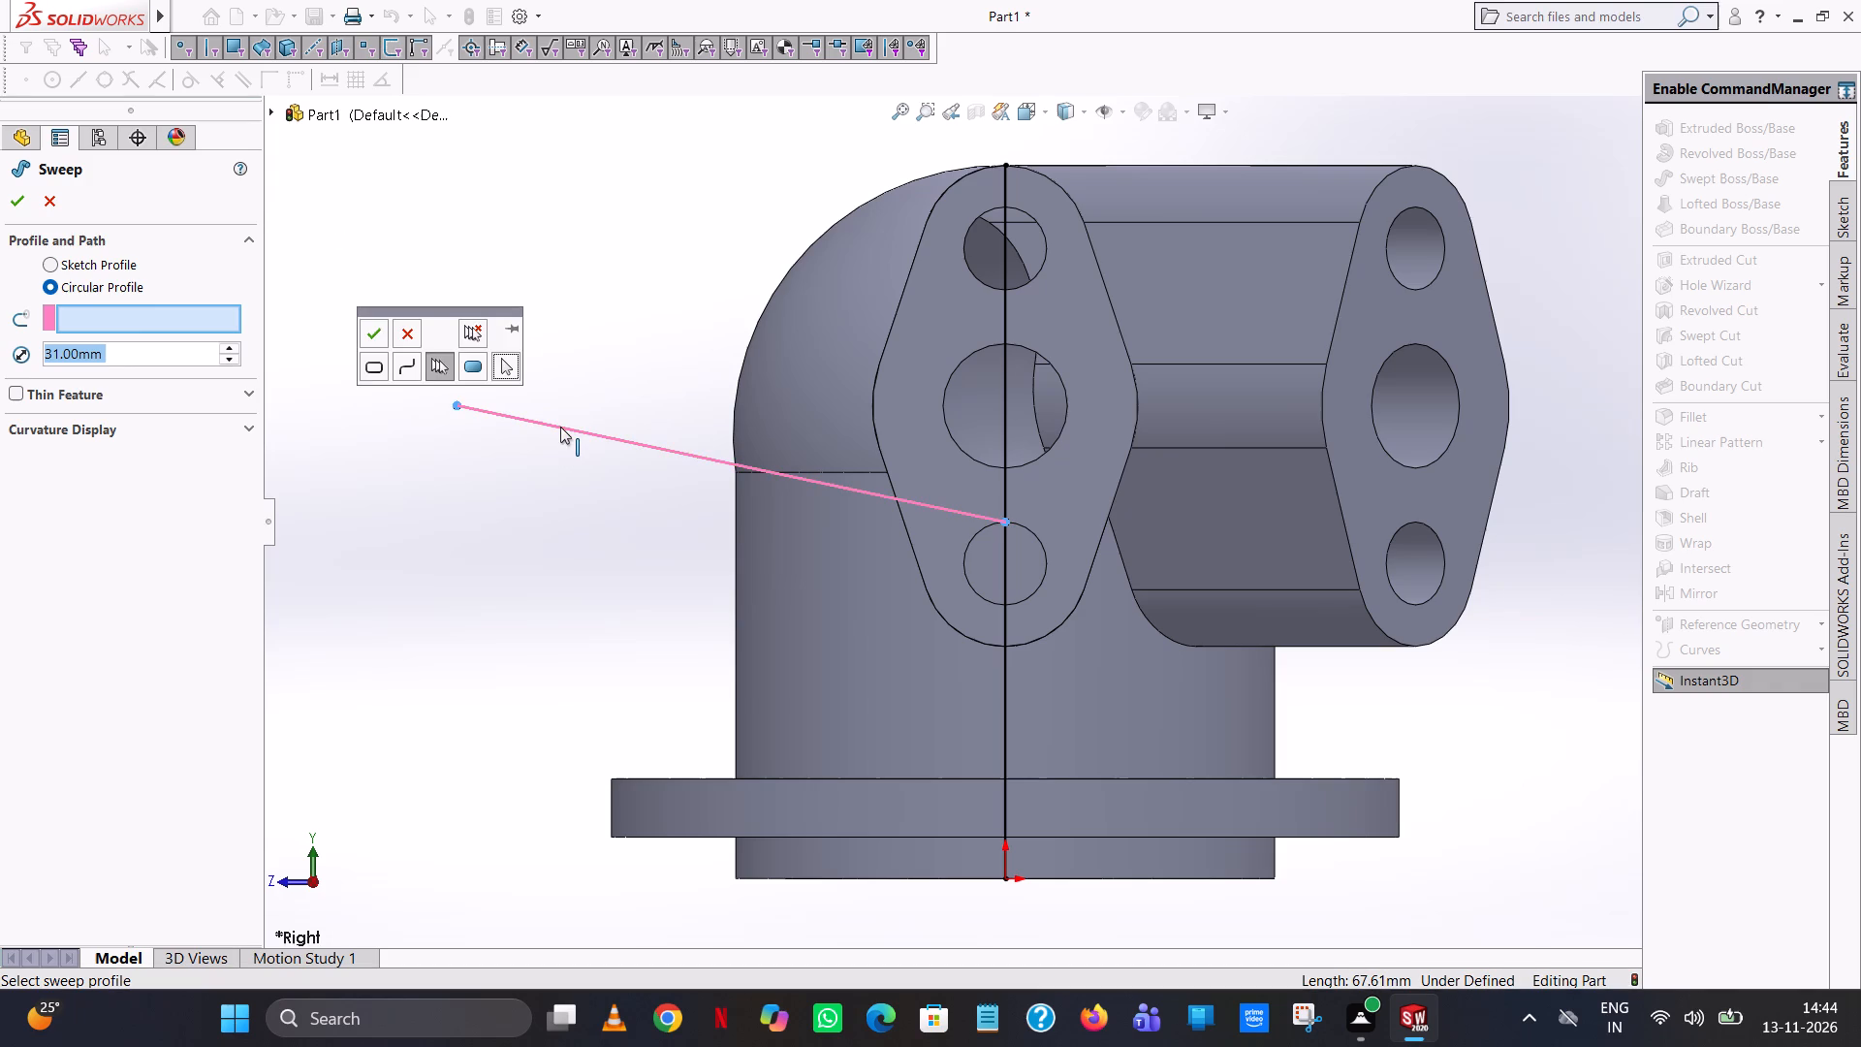
left_click(560, 428)
left_click(386, 335)
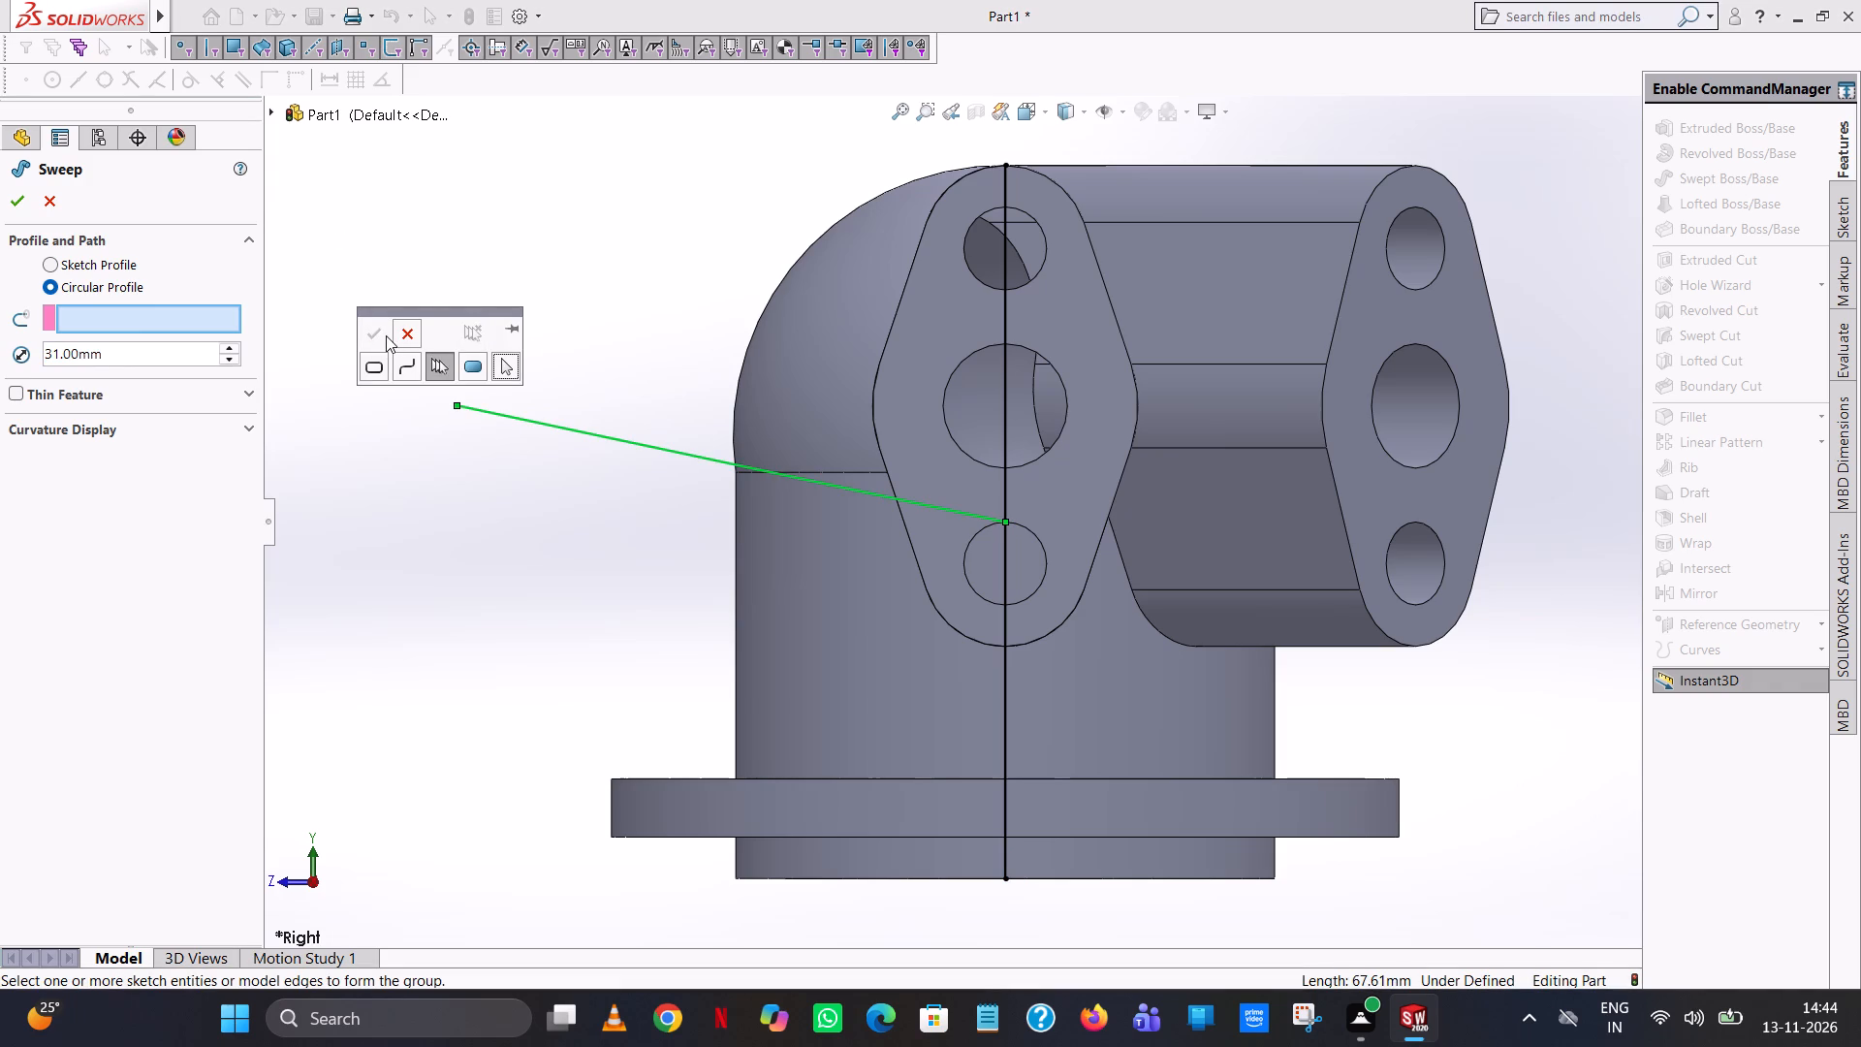
double_click(598, 429)
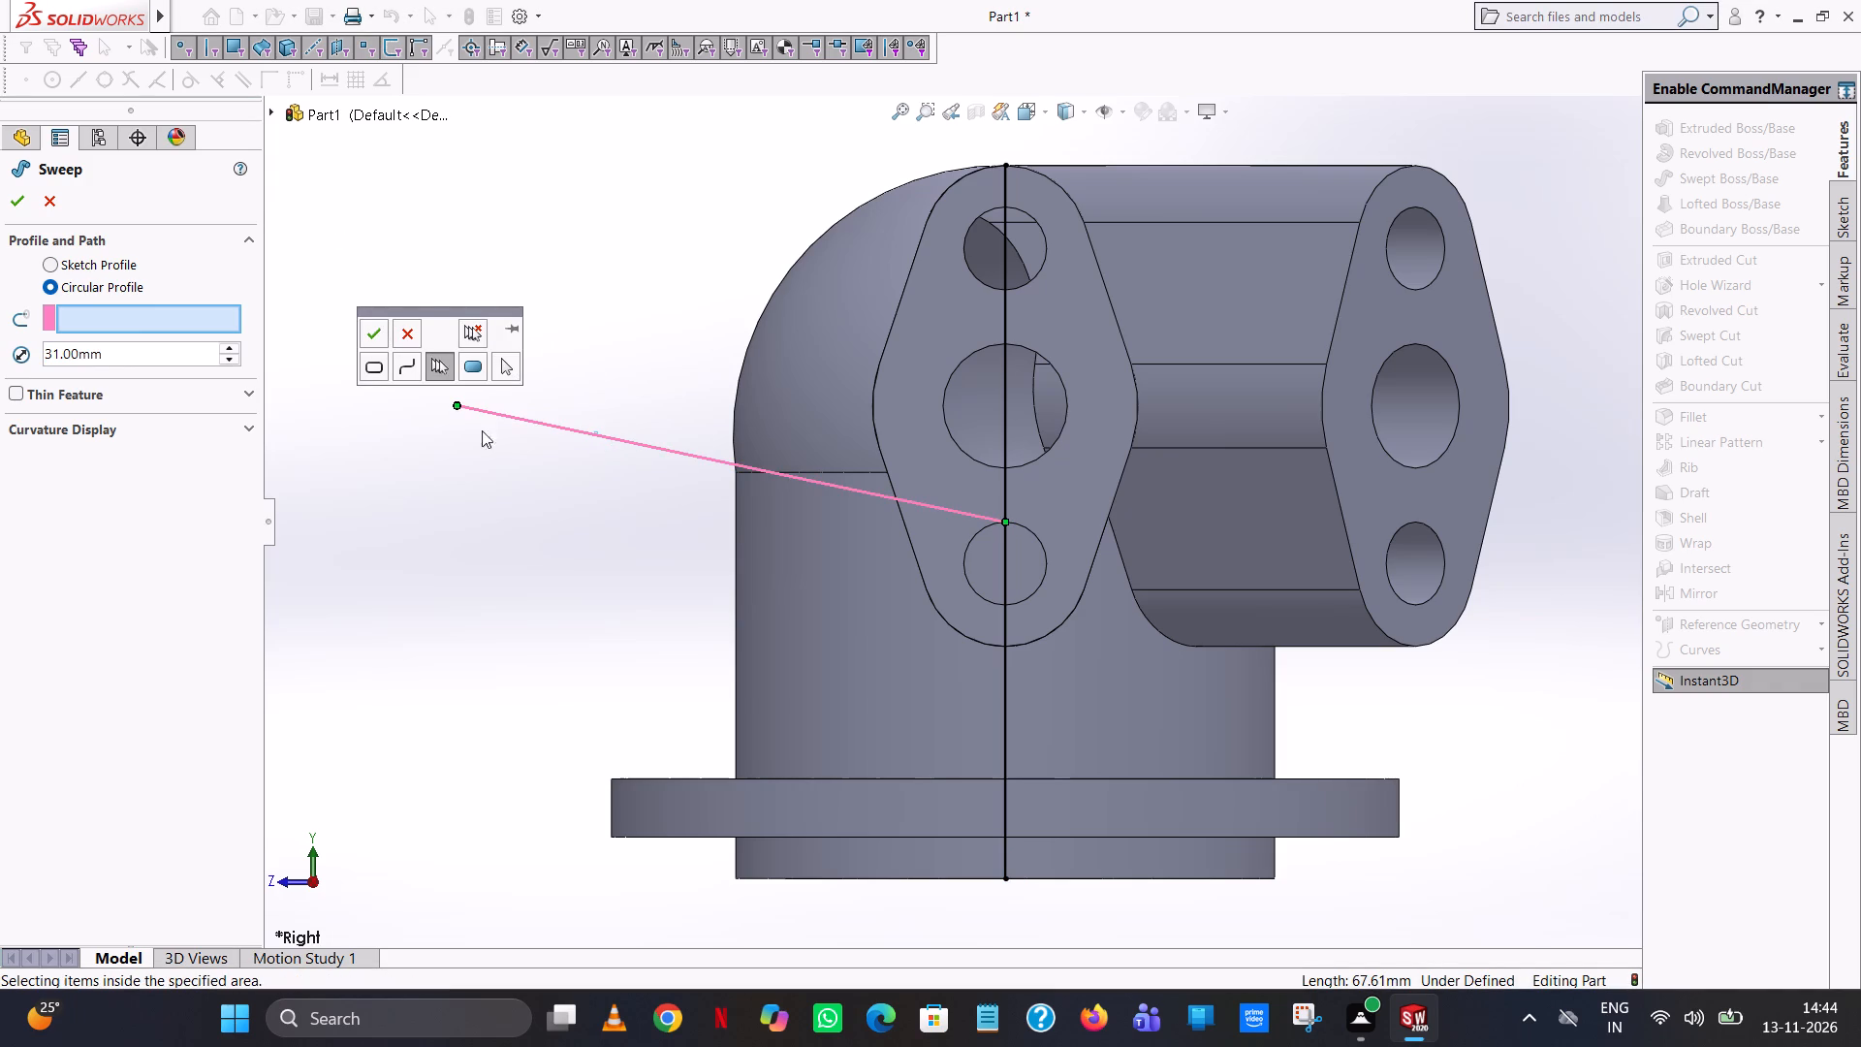
left_click(69, 293)
left_click(29, 194)
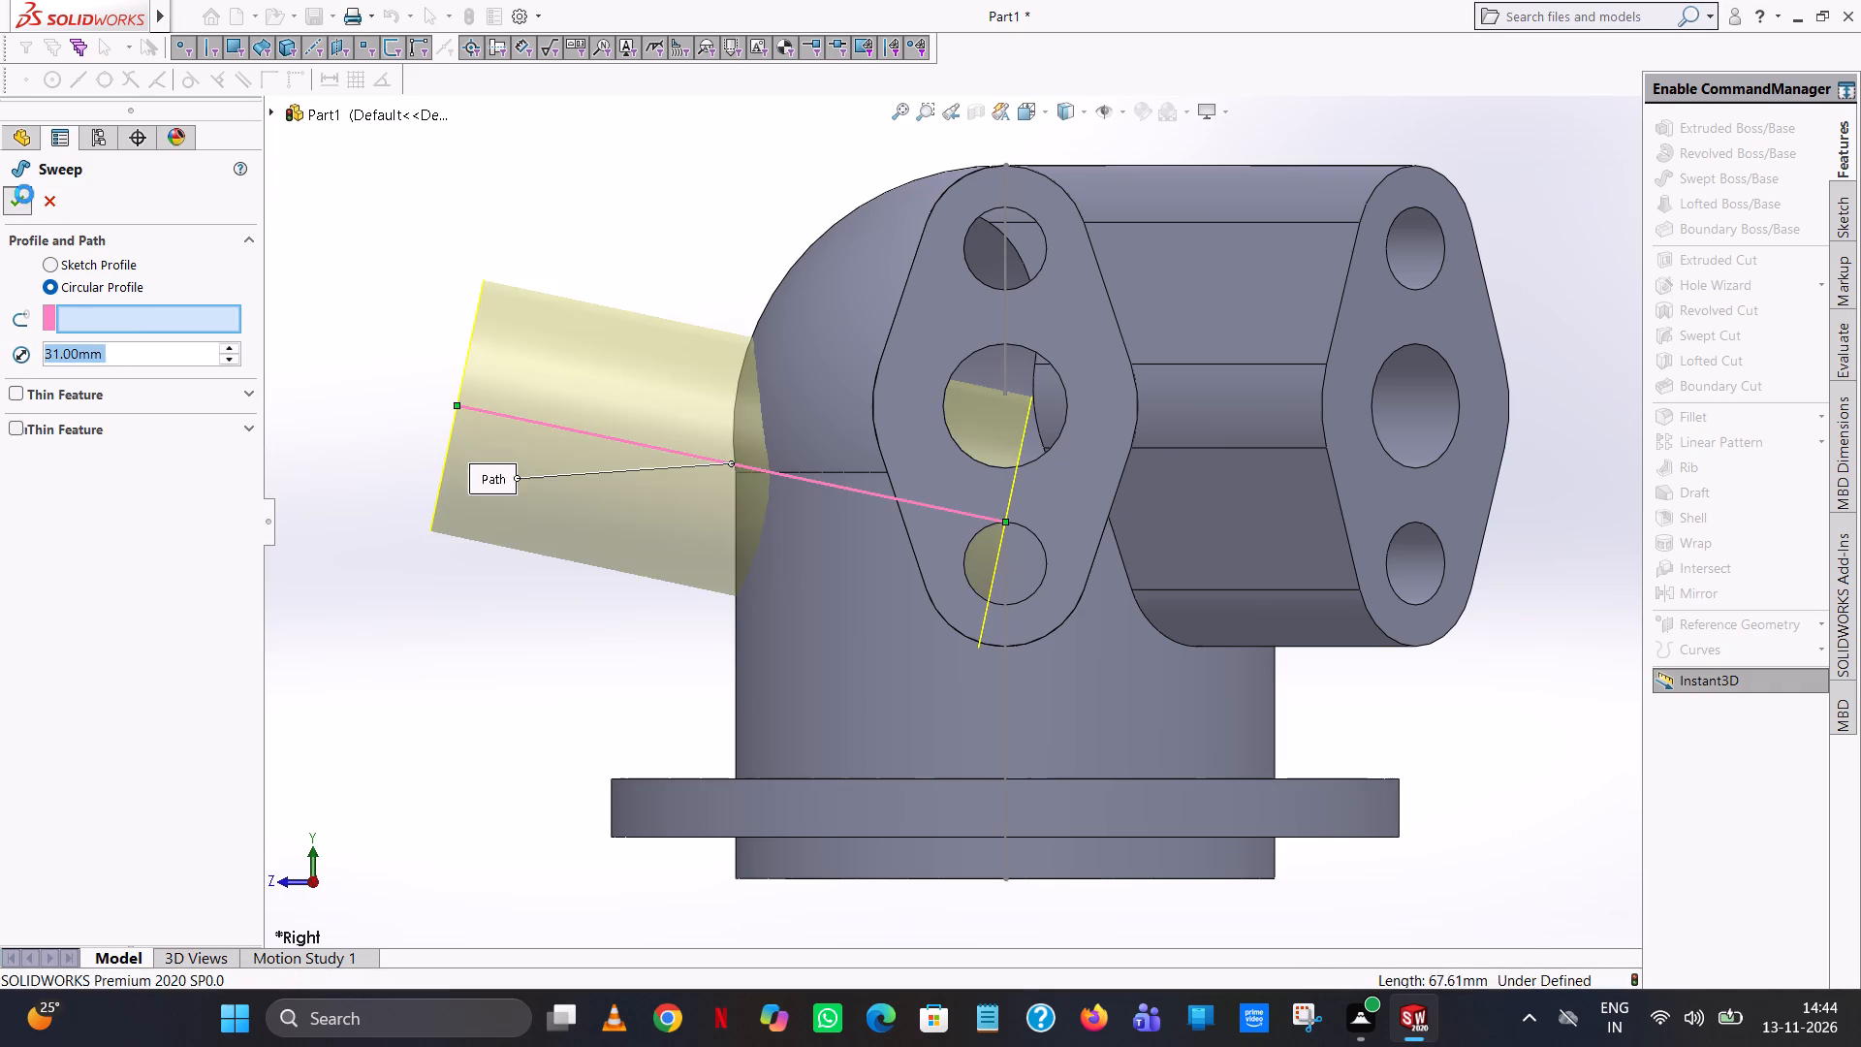
Examine the swept round arm and its junction with the domed body from several angles.
left_click(473, 167)
middle_click_drag(480, 165, 571, 336)
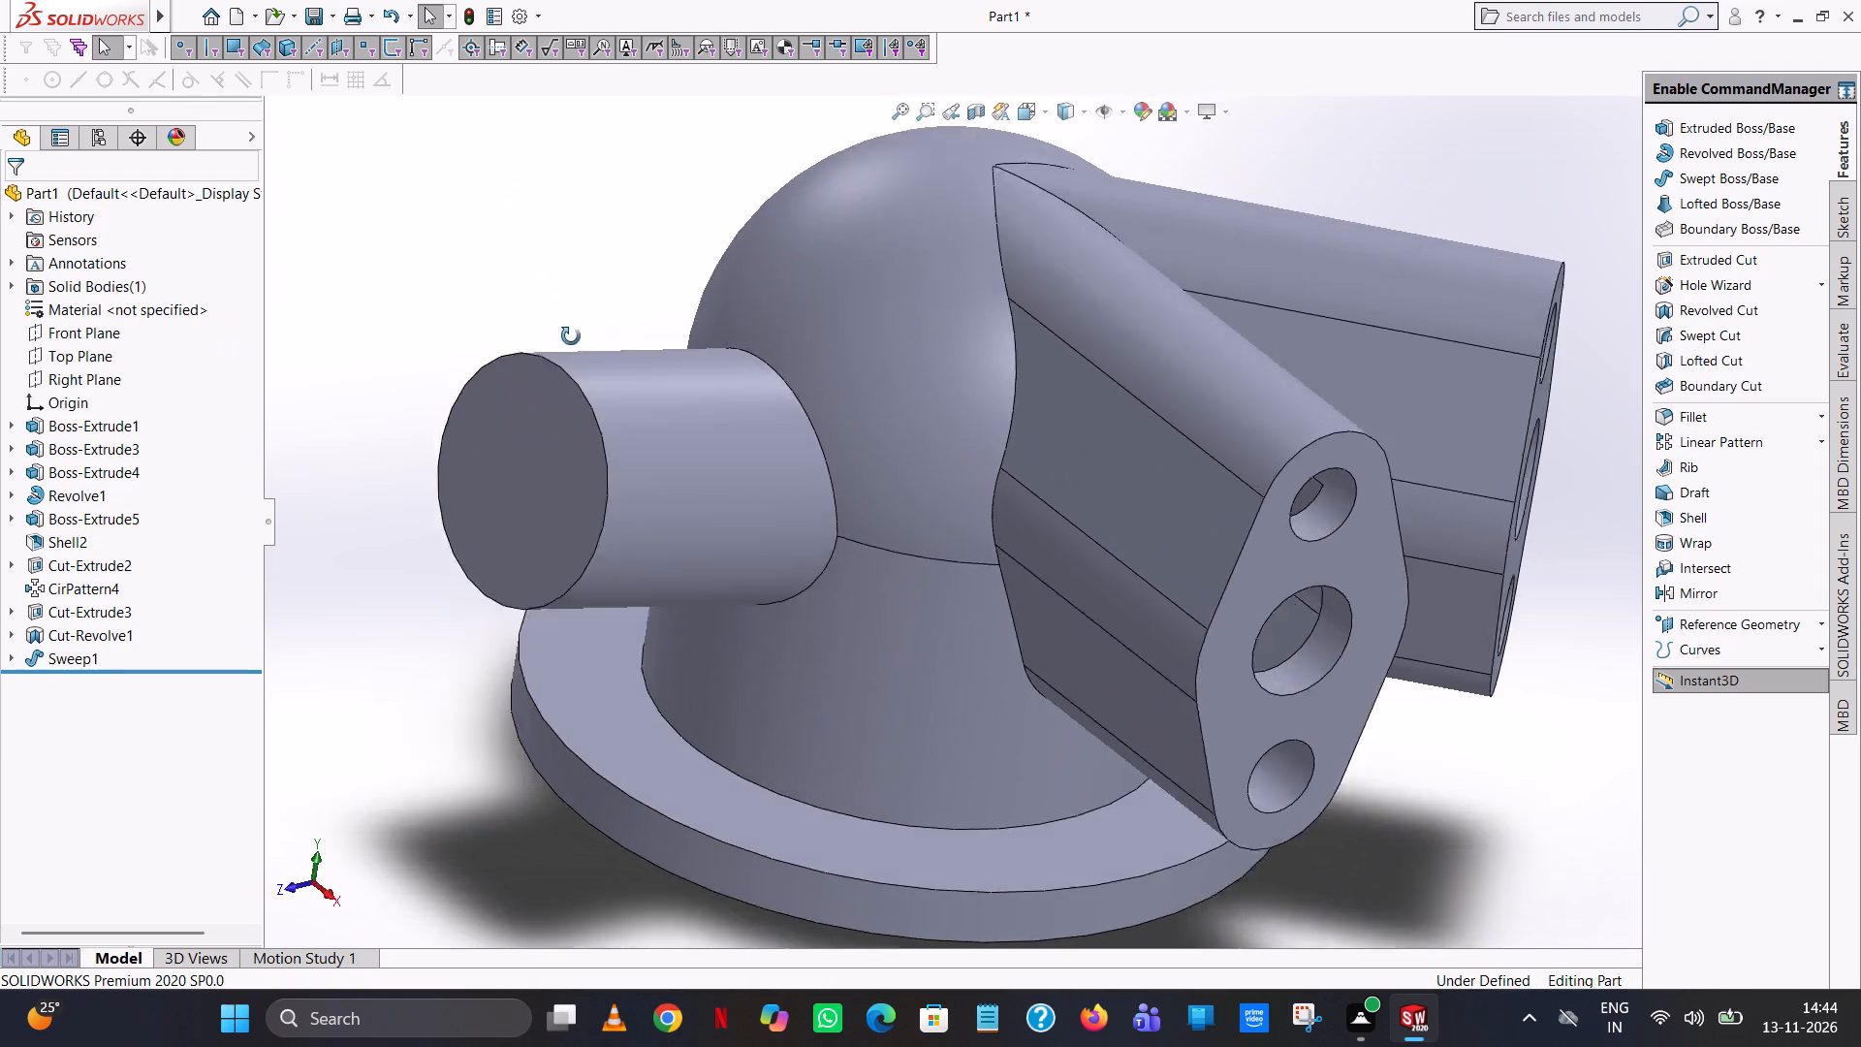
middle_click_drag(571, 336, 598, 325)
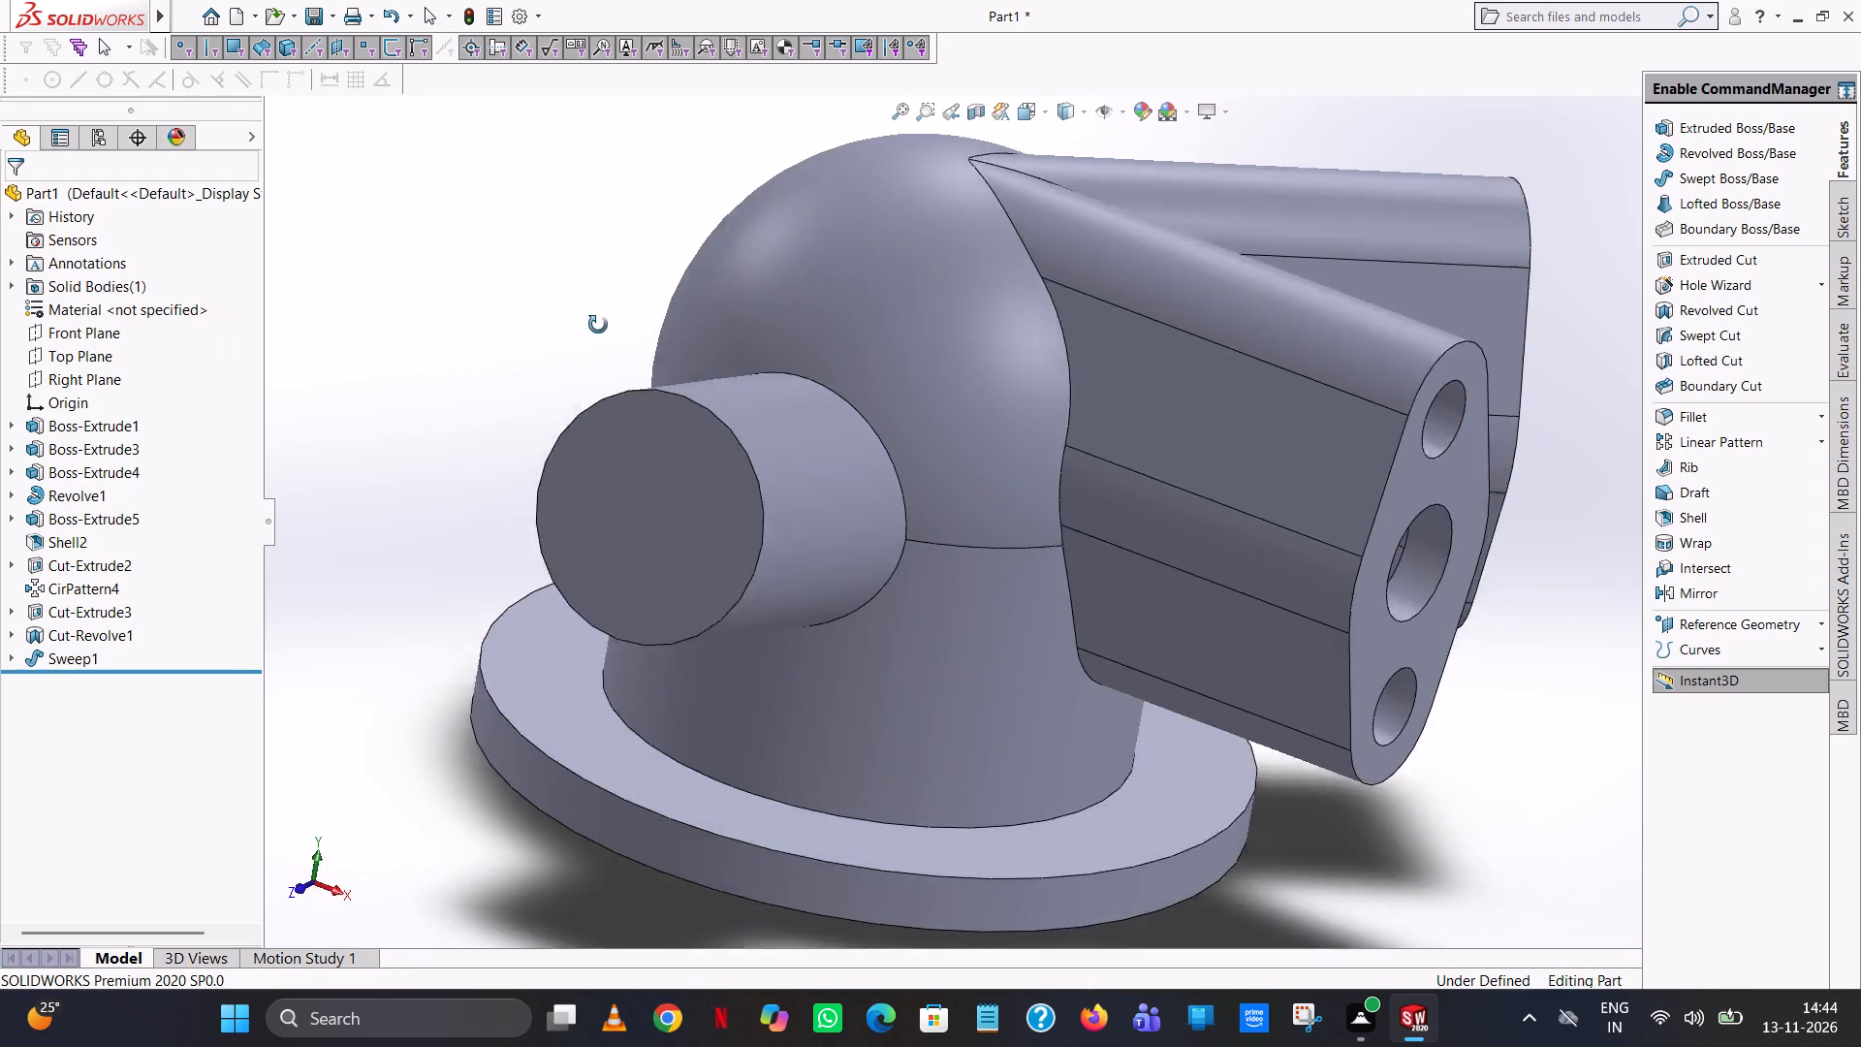
middle_click_drag(598, 325, 597, 263)
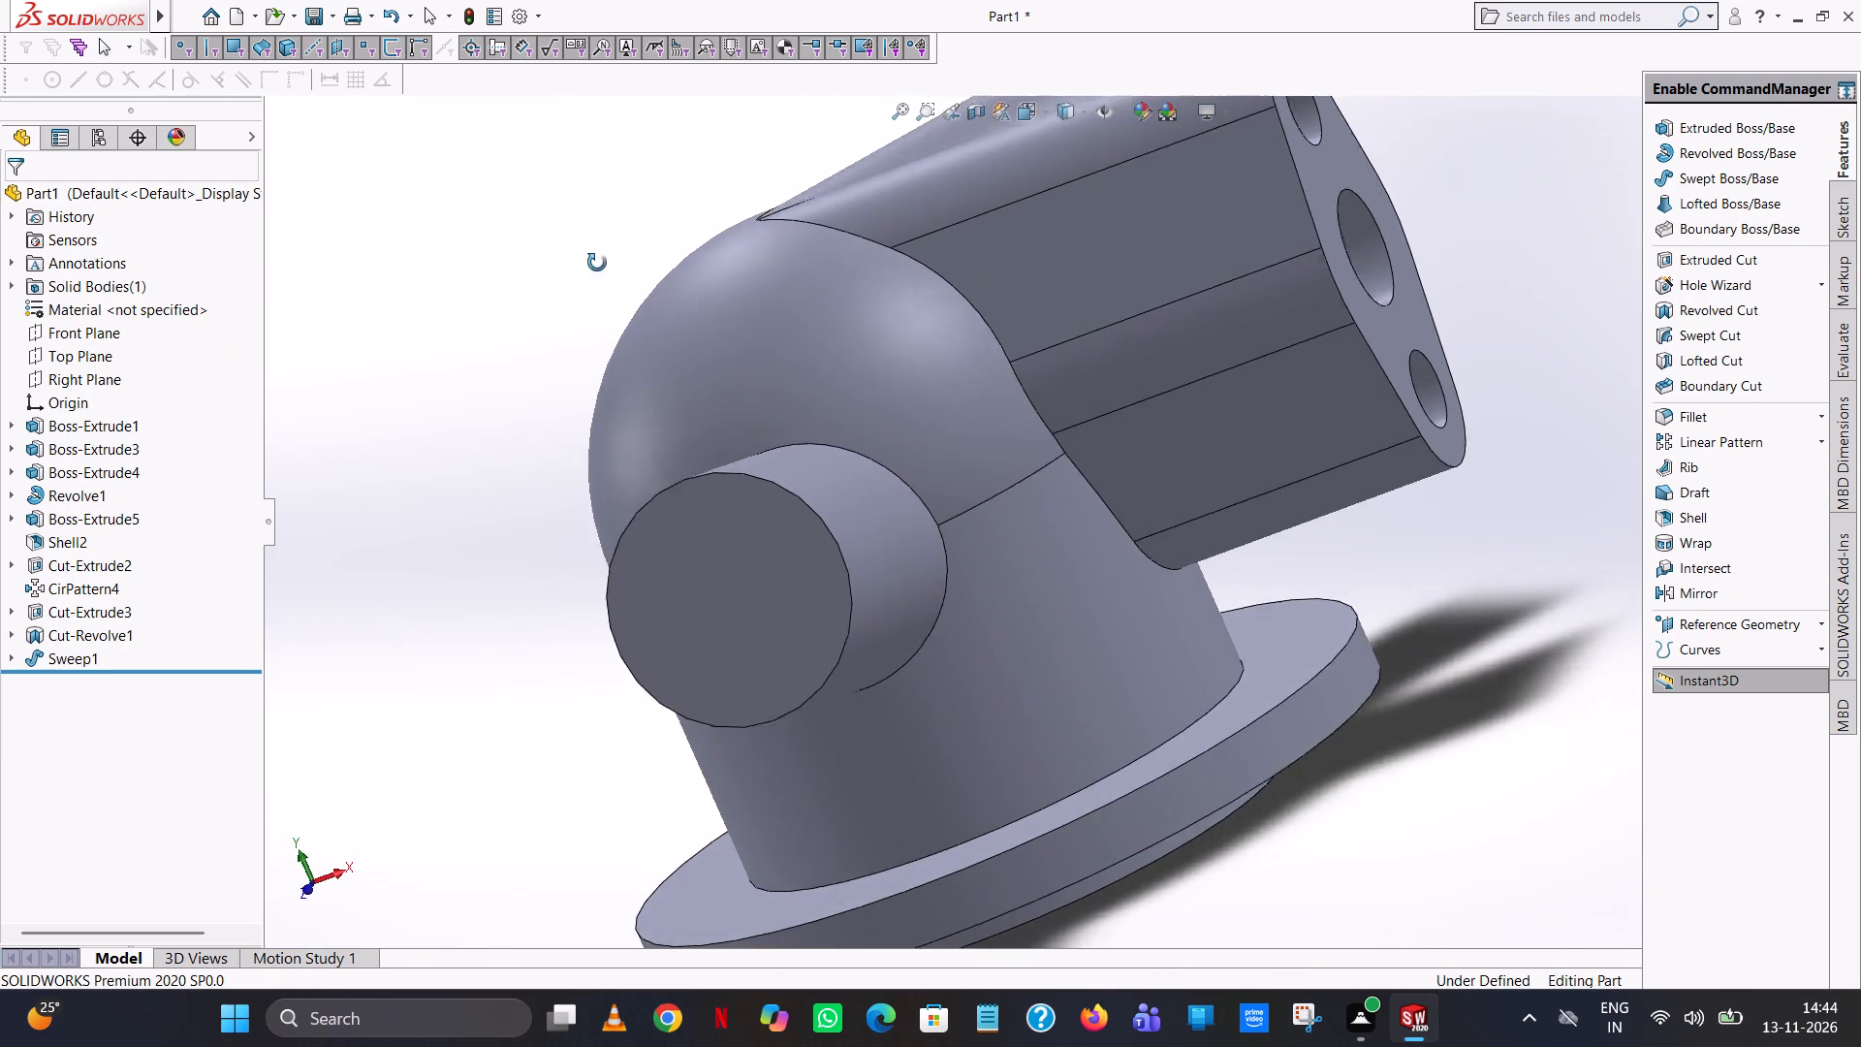
middle_click_drag(597, 263, 552, 403)
scroll(586, 403, "up", 6)
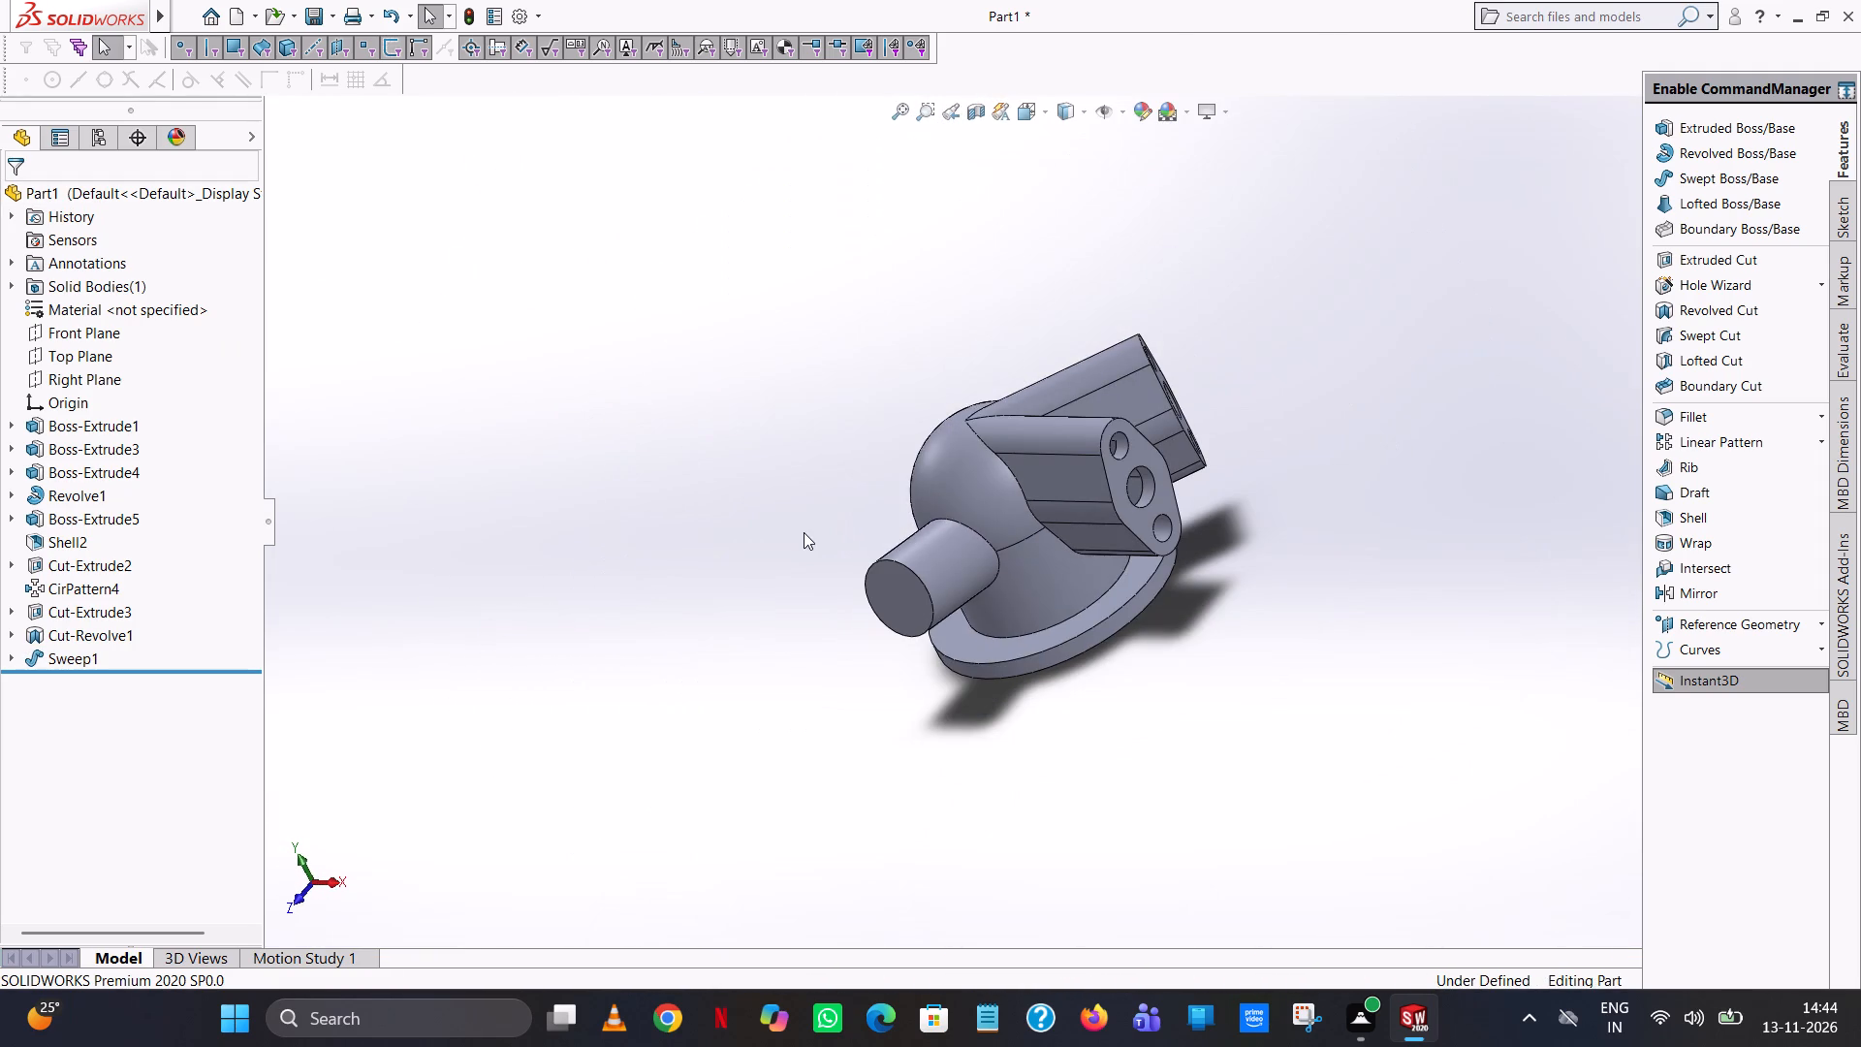
middle_click_drag(806, 537, 1007, 663)
scroll(987, 485, "up", 1)
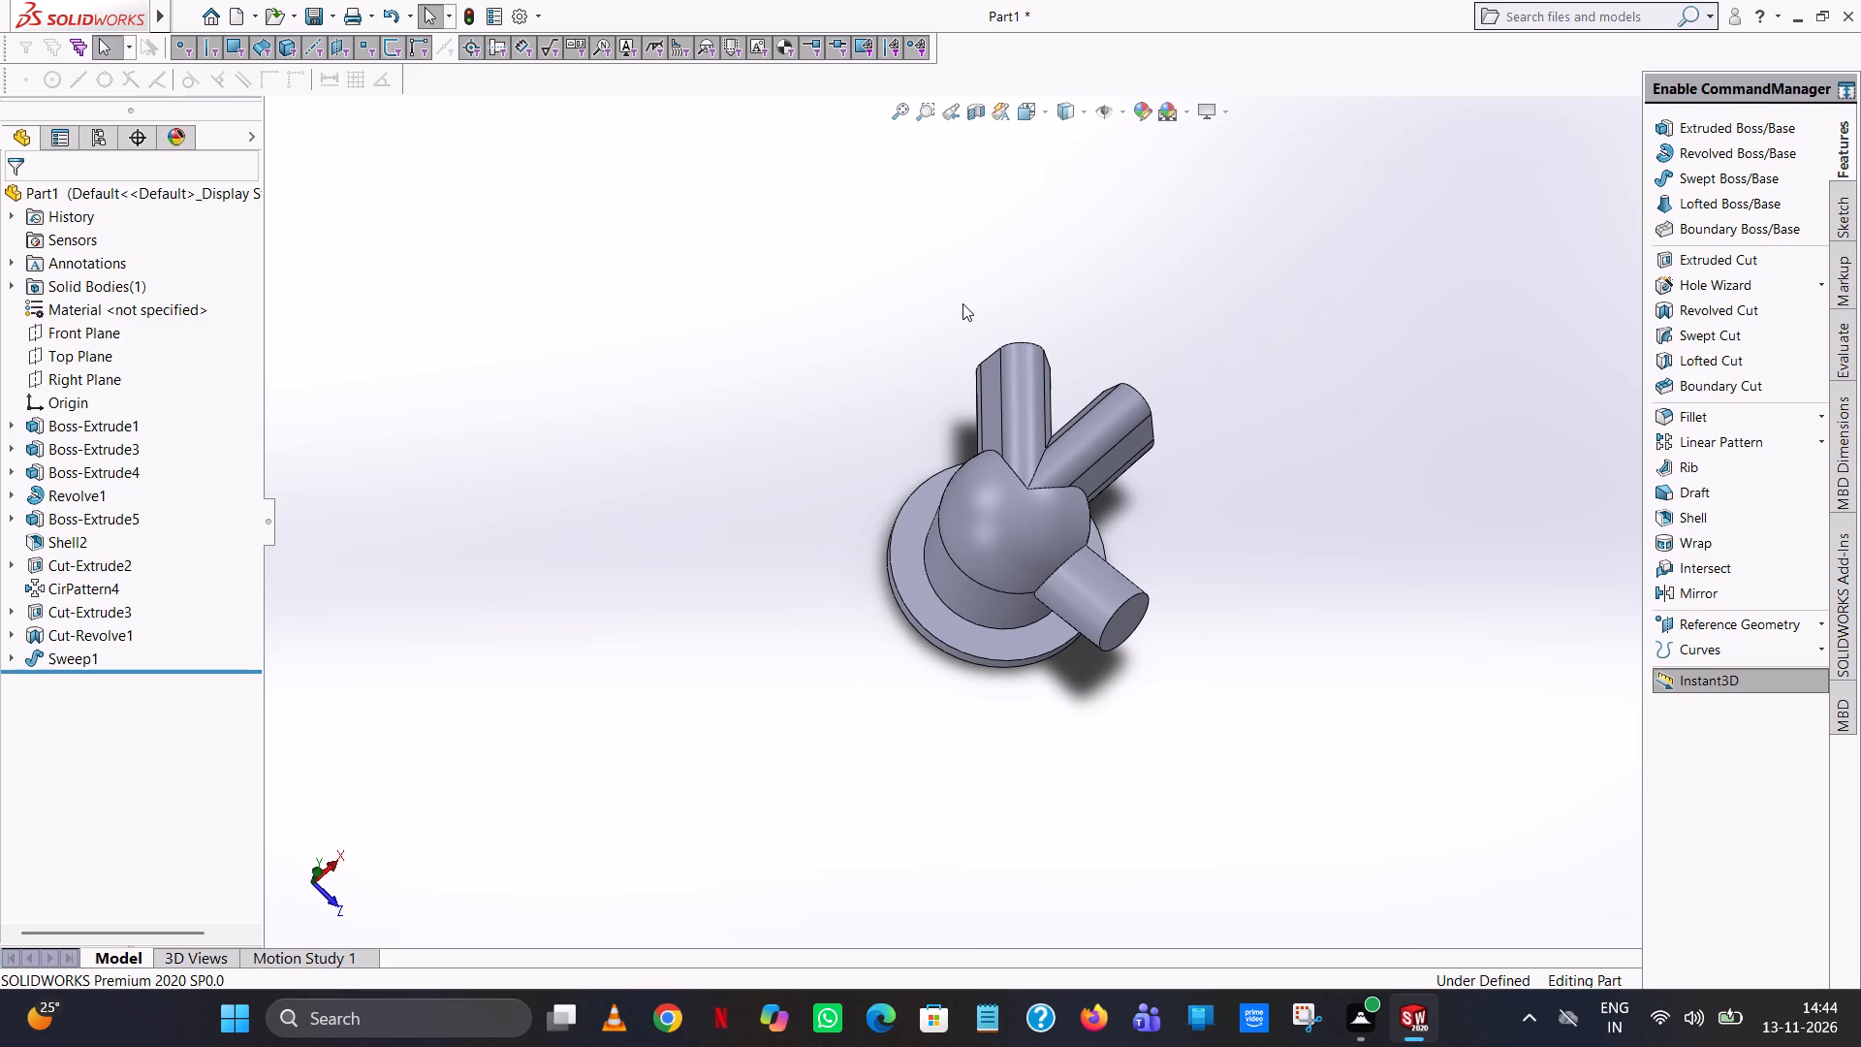
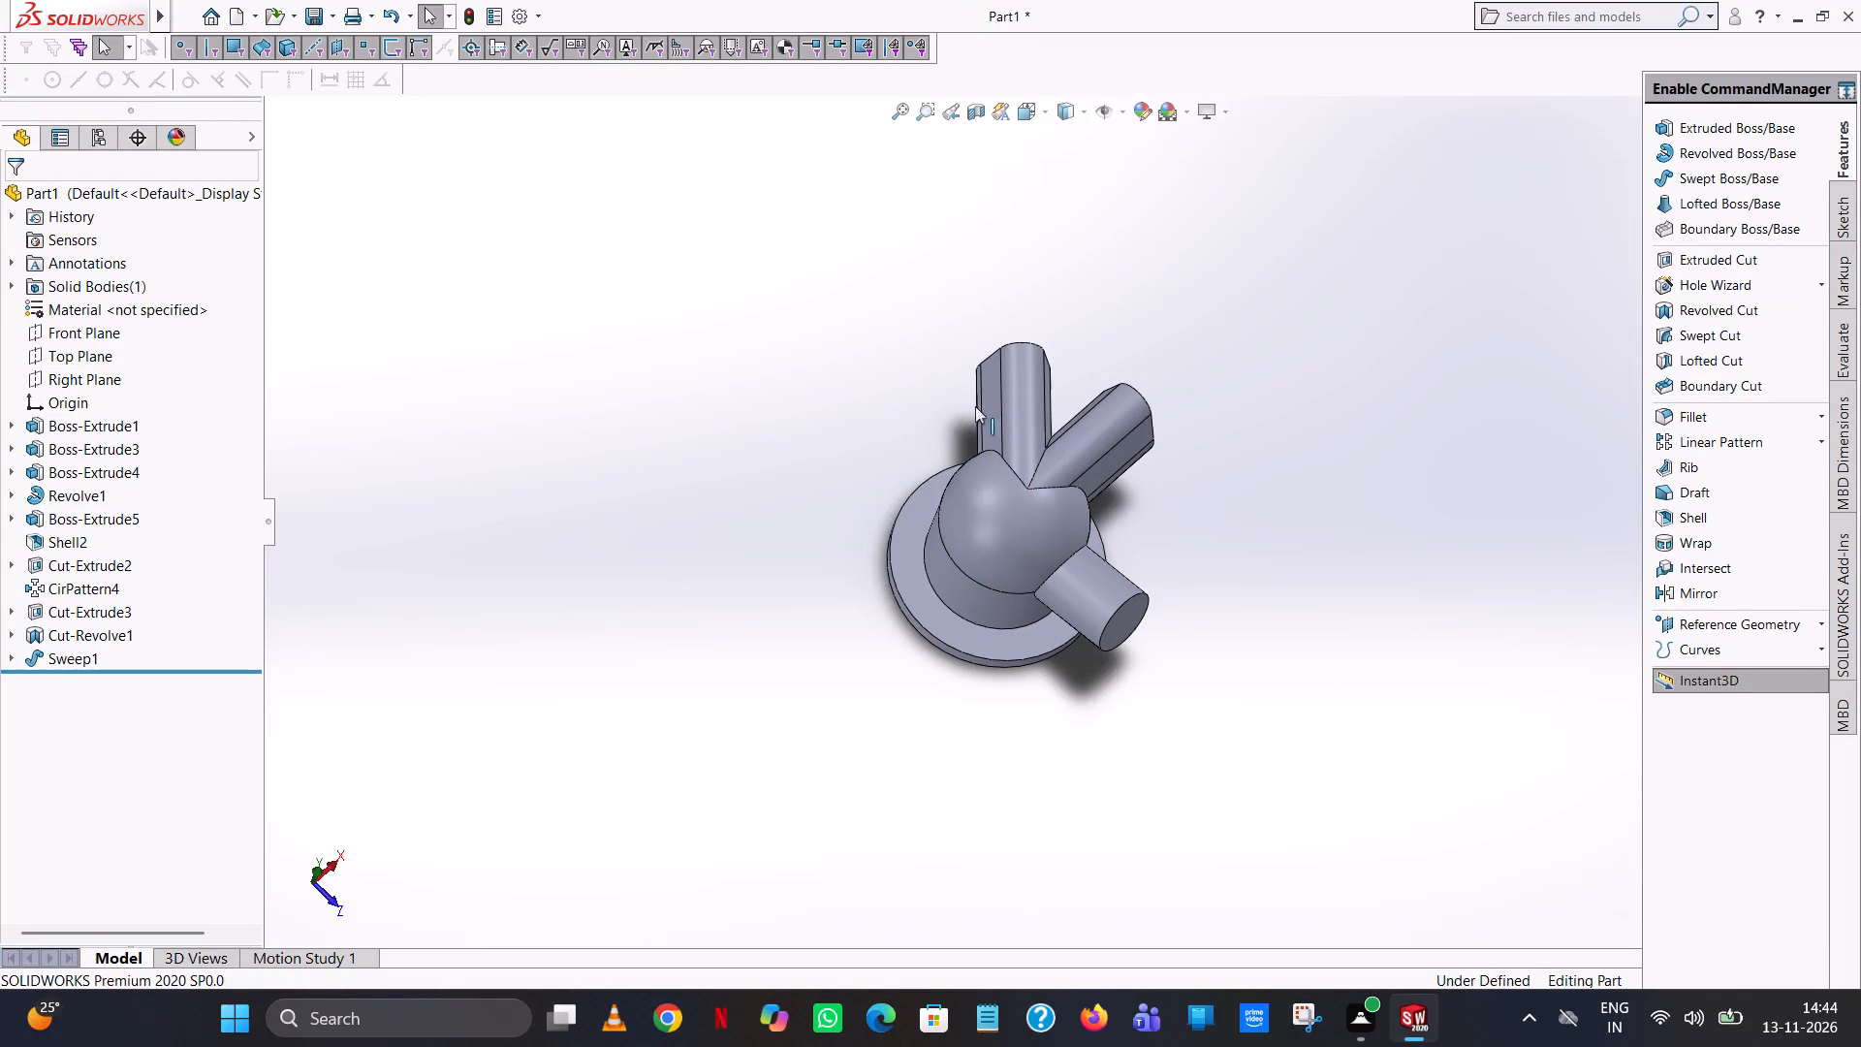
Create a reference plane offset 10 mm inward from the flat side face of one oval flange arm, with the offset flipped.
middle_click_drag(1025, 399, 1266, 568)
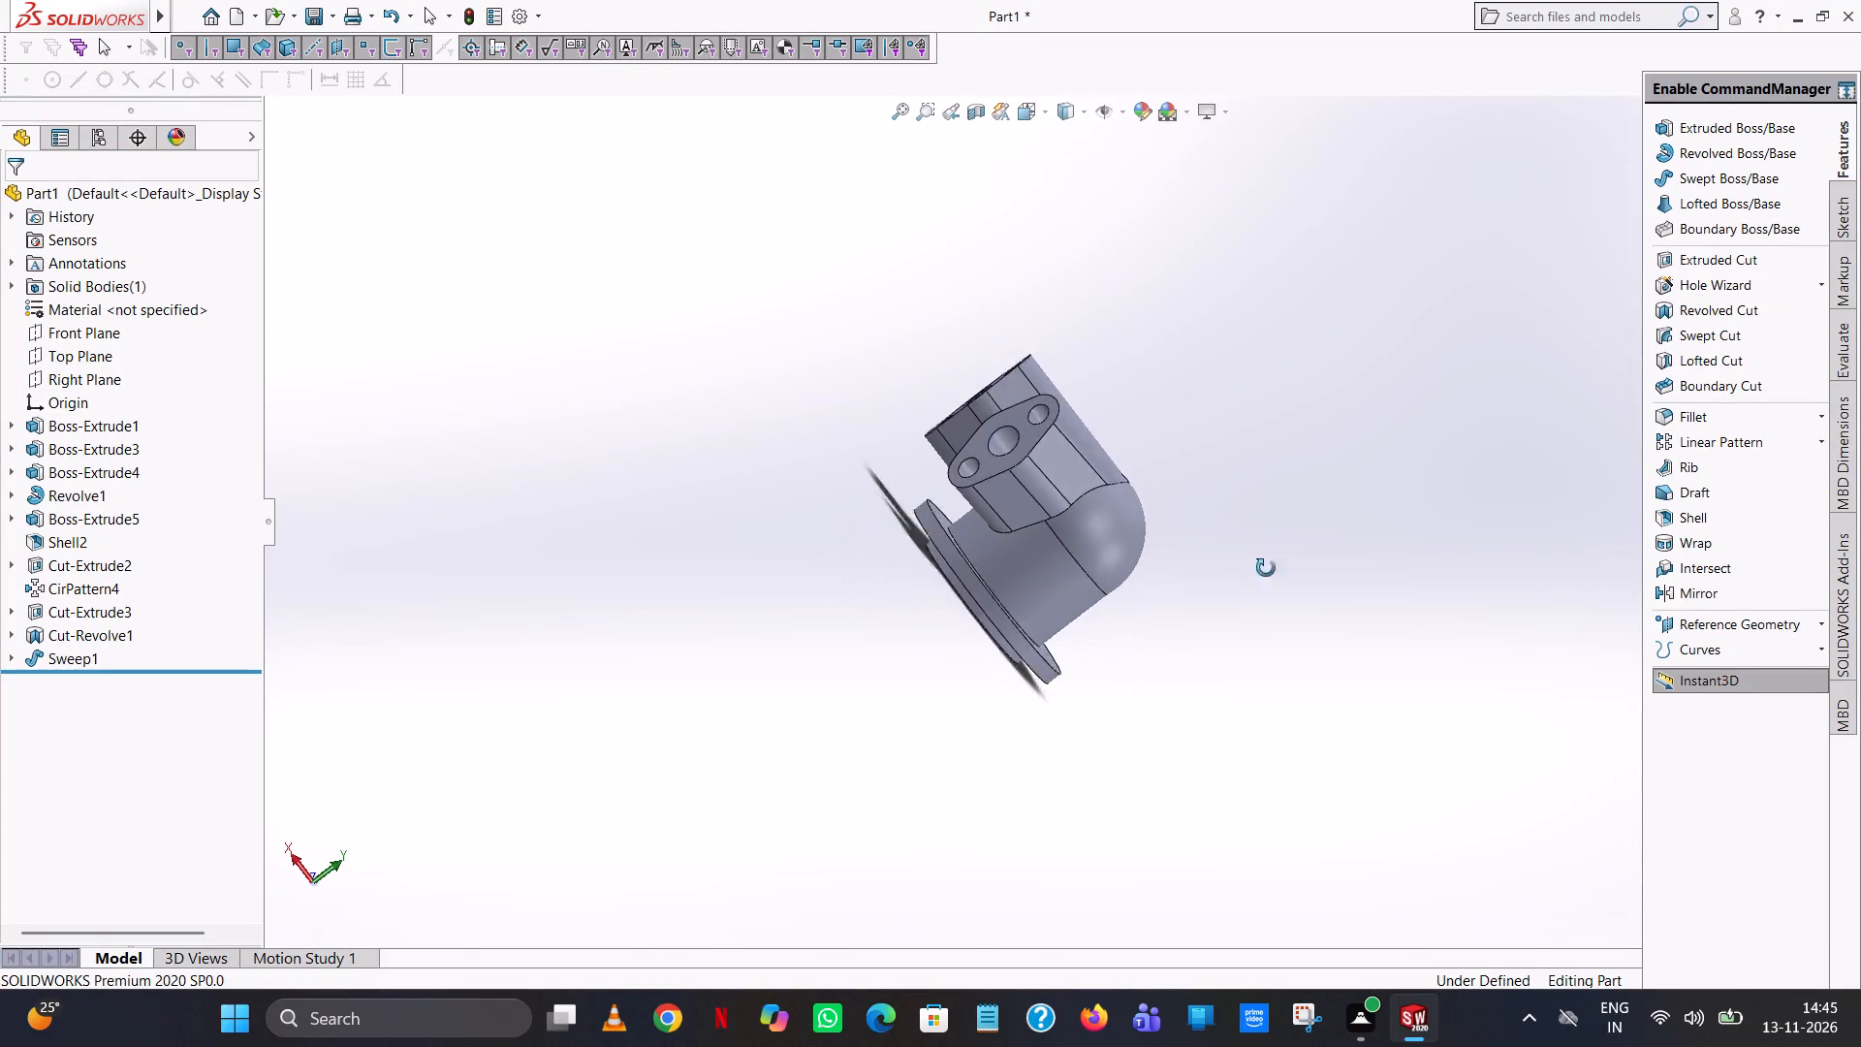
middle_click_drag(1266, 568, 1248, 646)
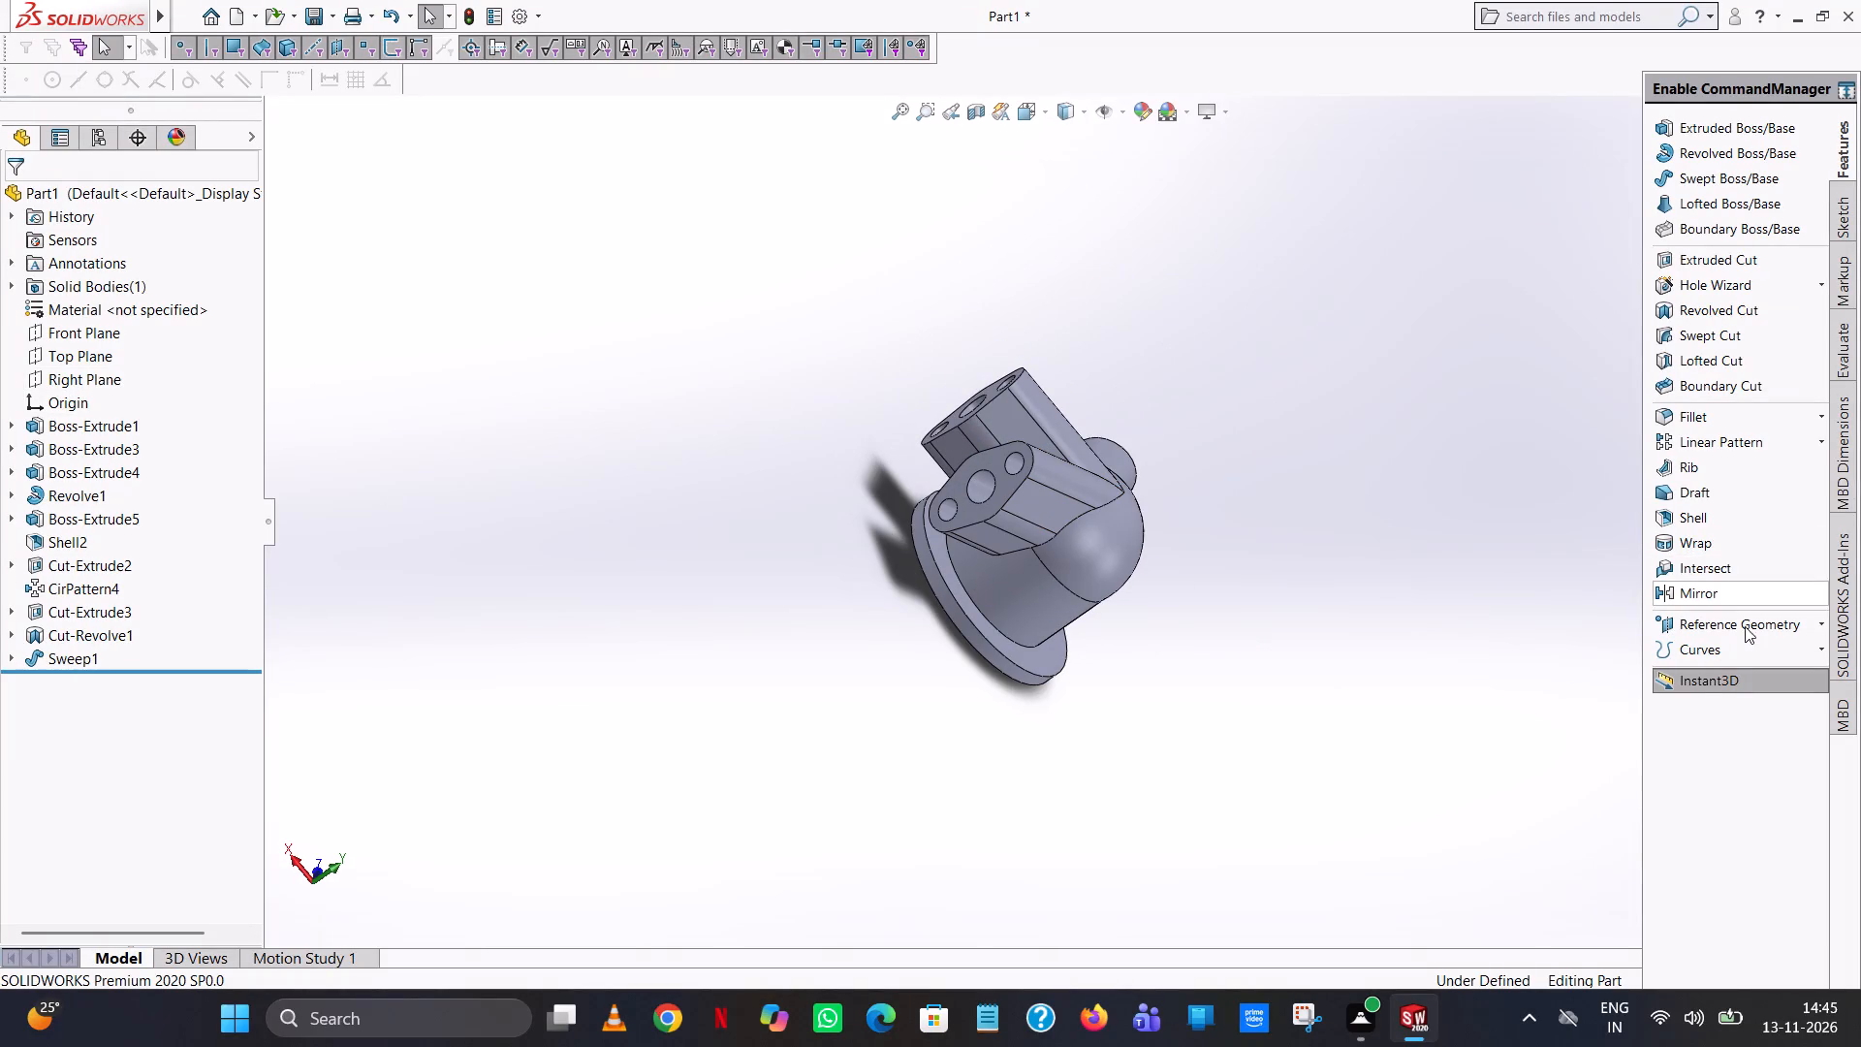
left_click(1744, 627)
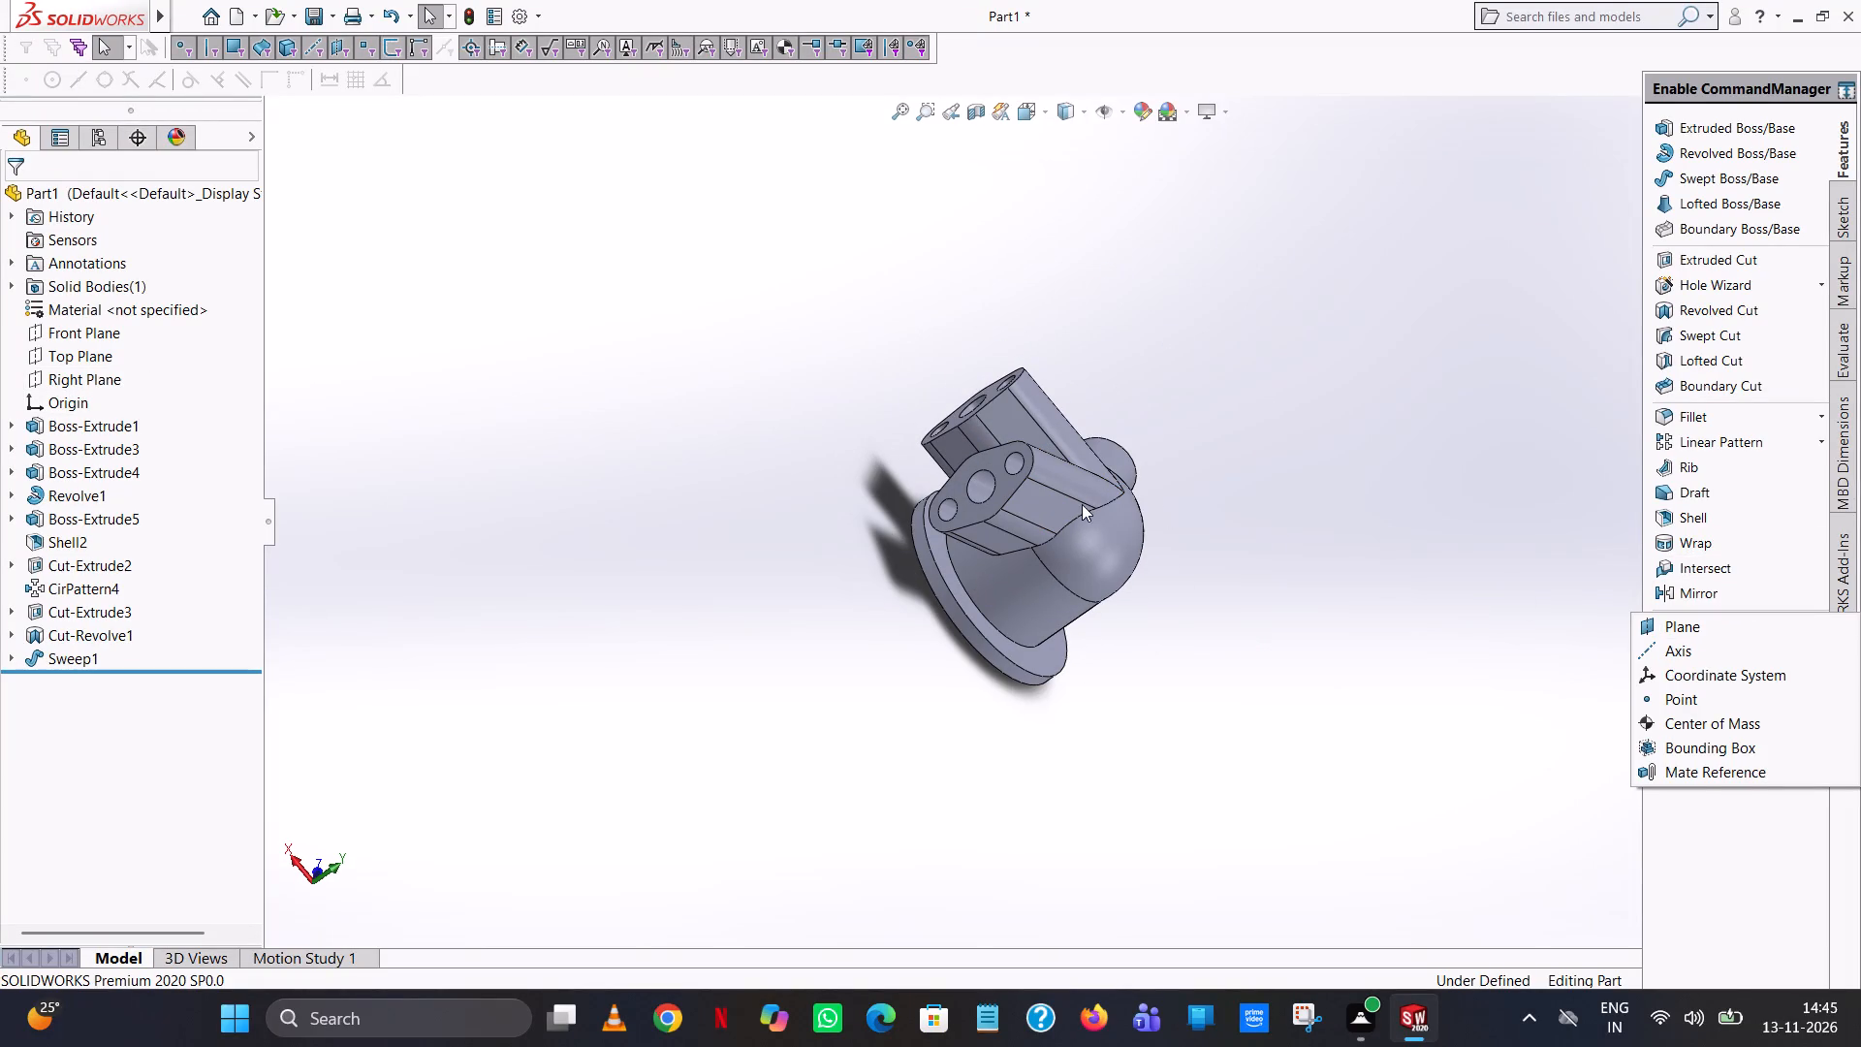
left_click(1711, 637)
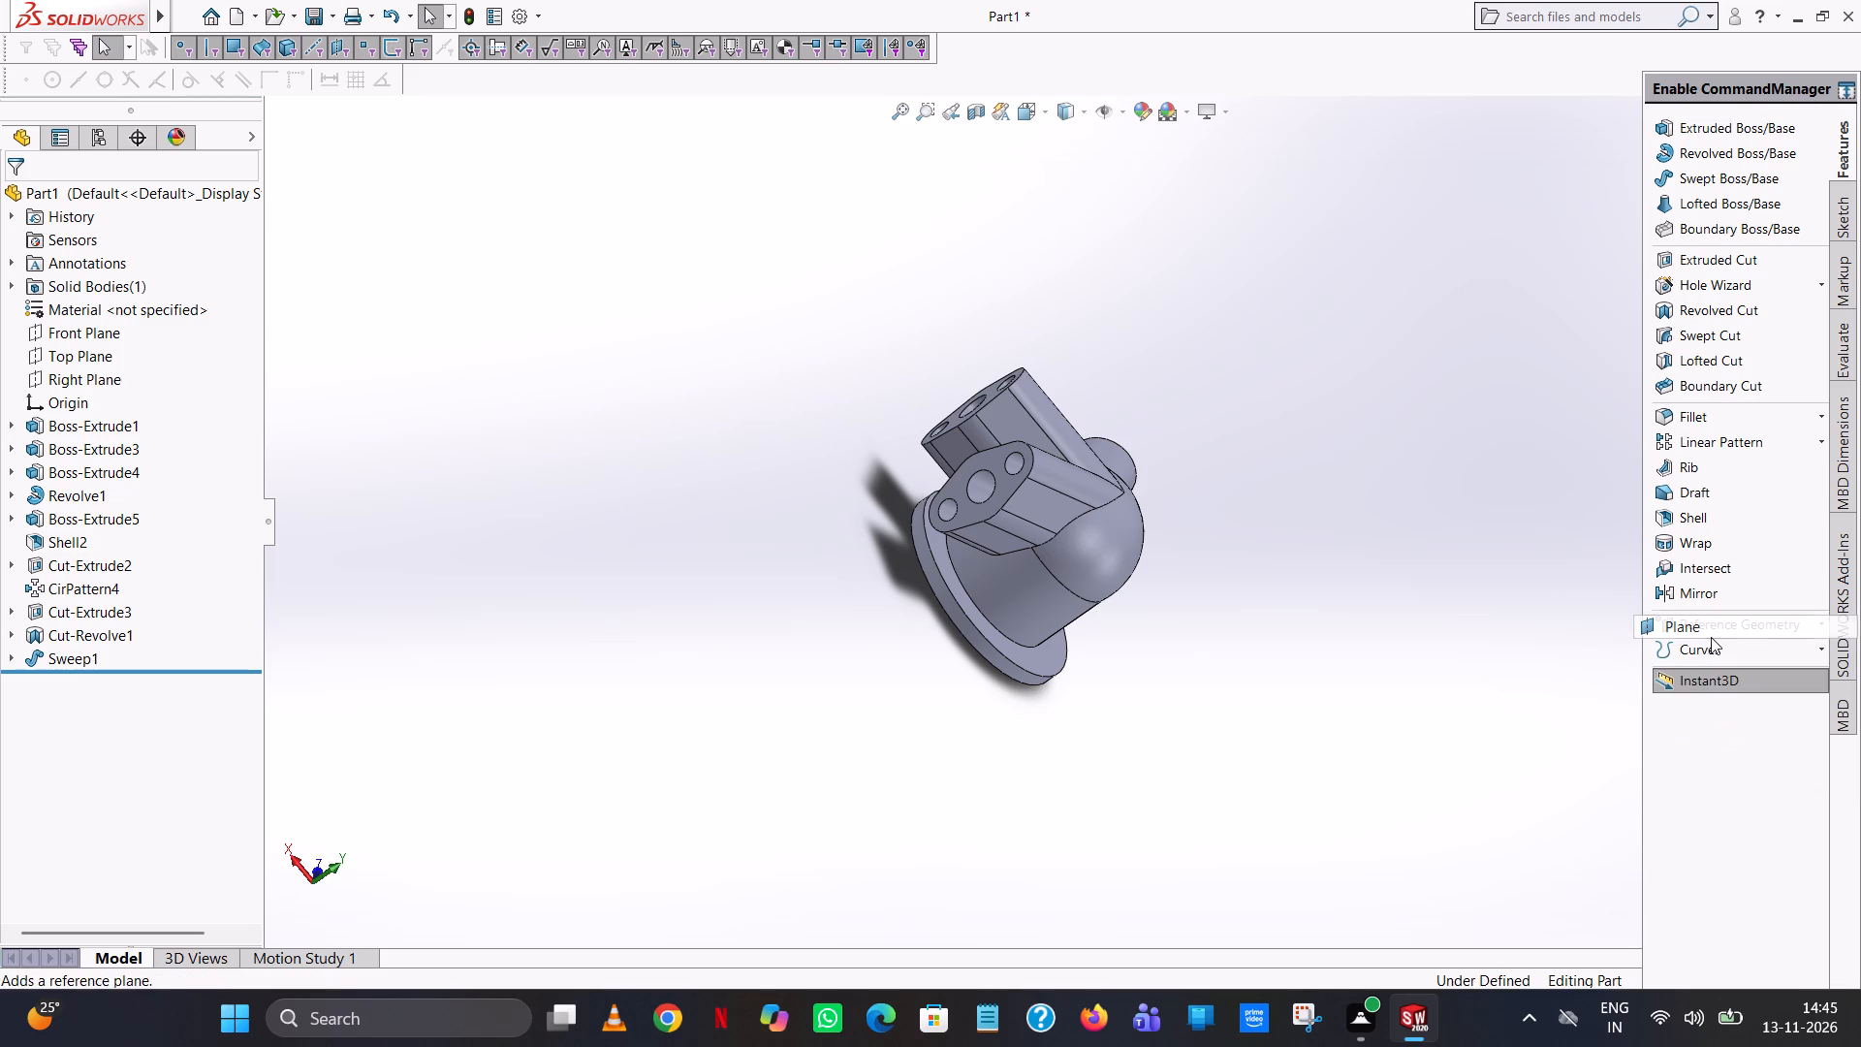
left_click(1044, 502)
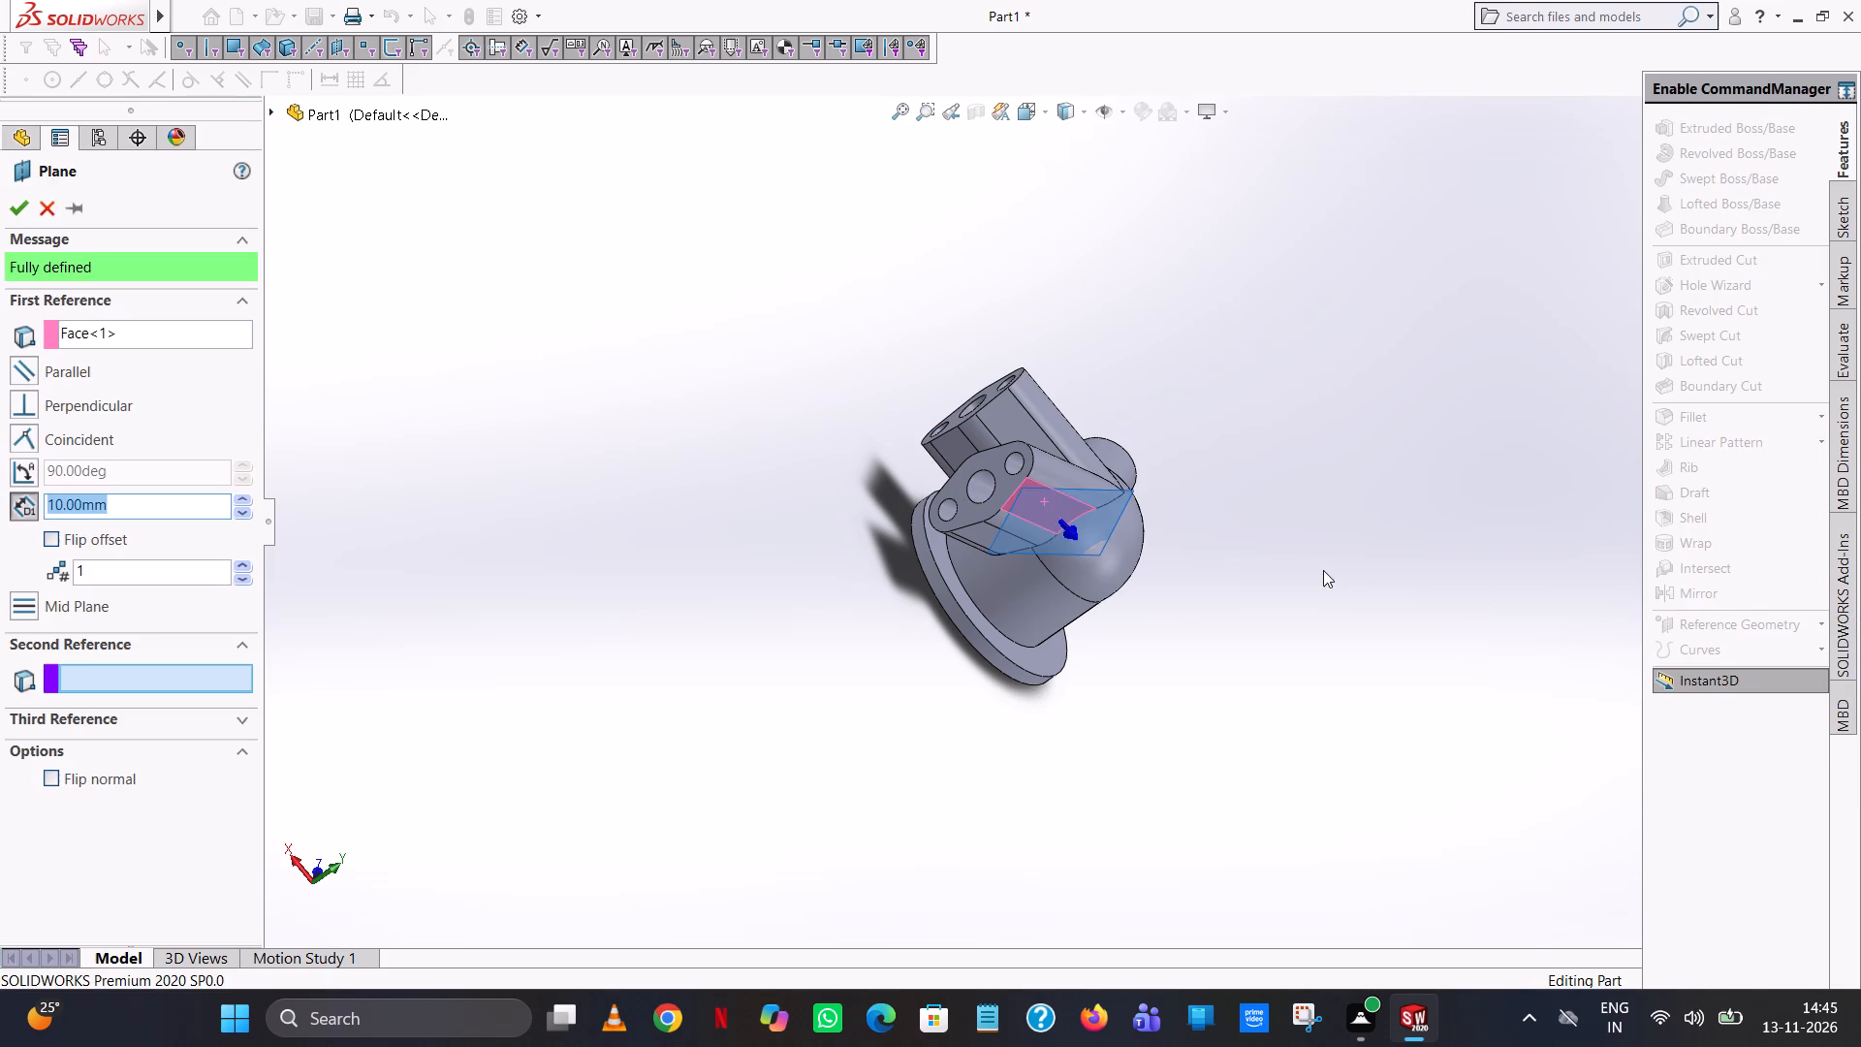
middle_click_drag(1323, 570, 1241, 821)
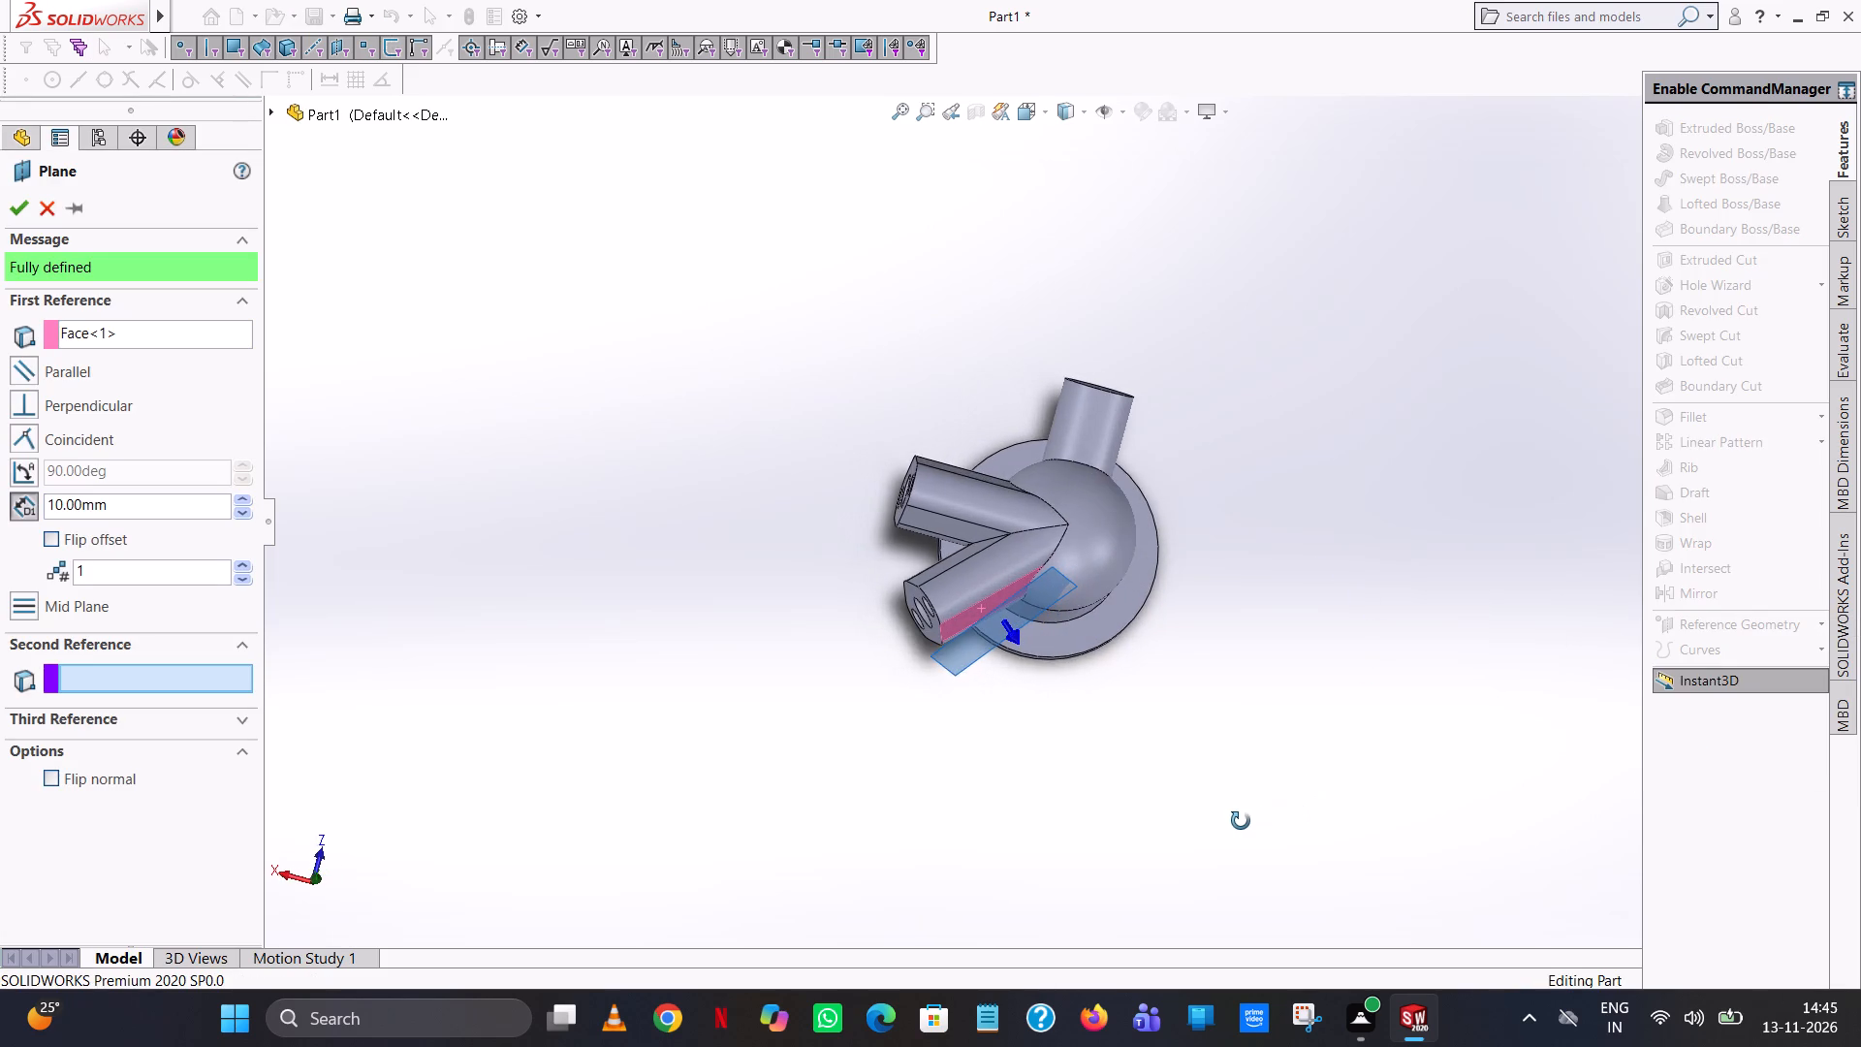
middle_click_drag(1241, 821, 1250, 847)
scroll(1250, 847, "down", 1)
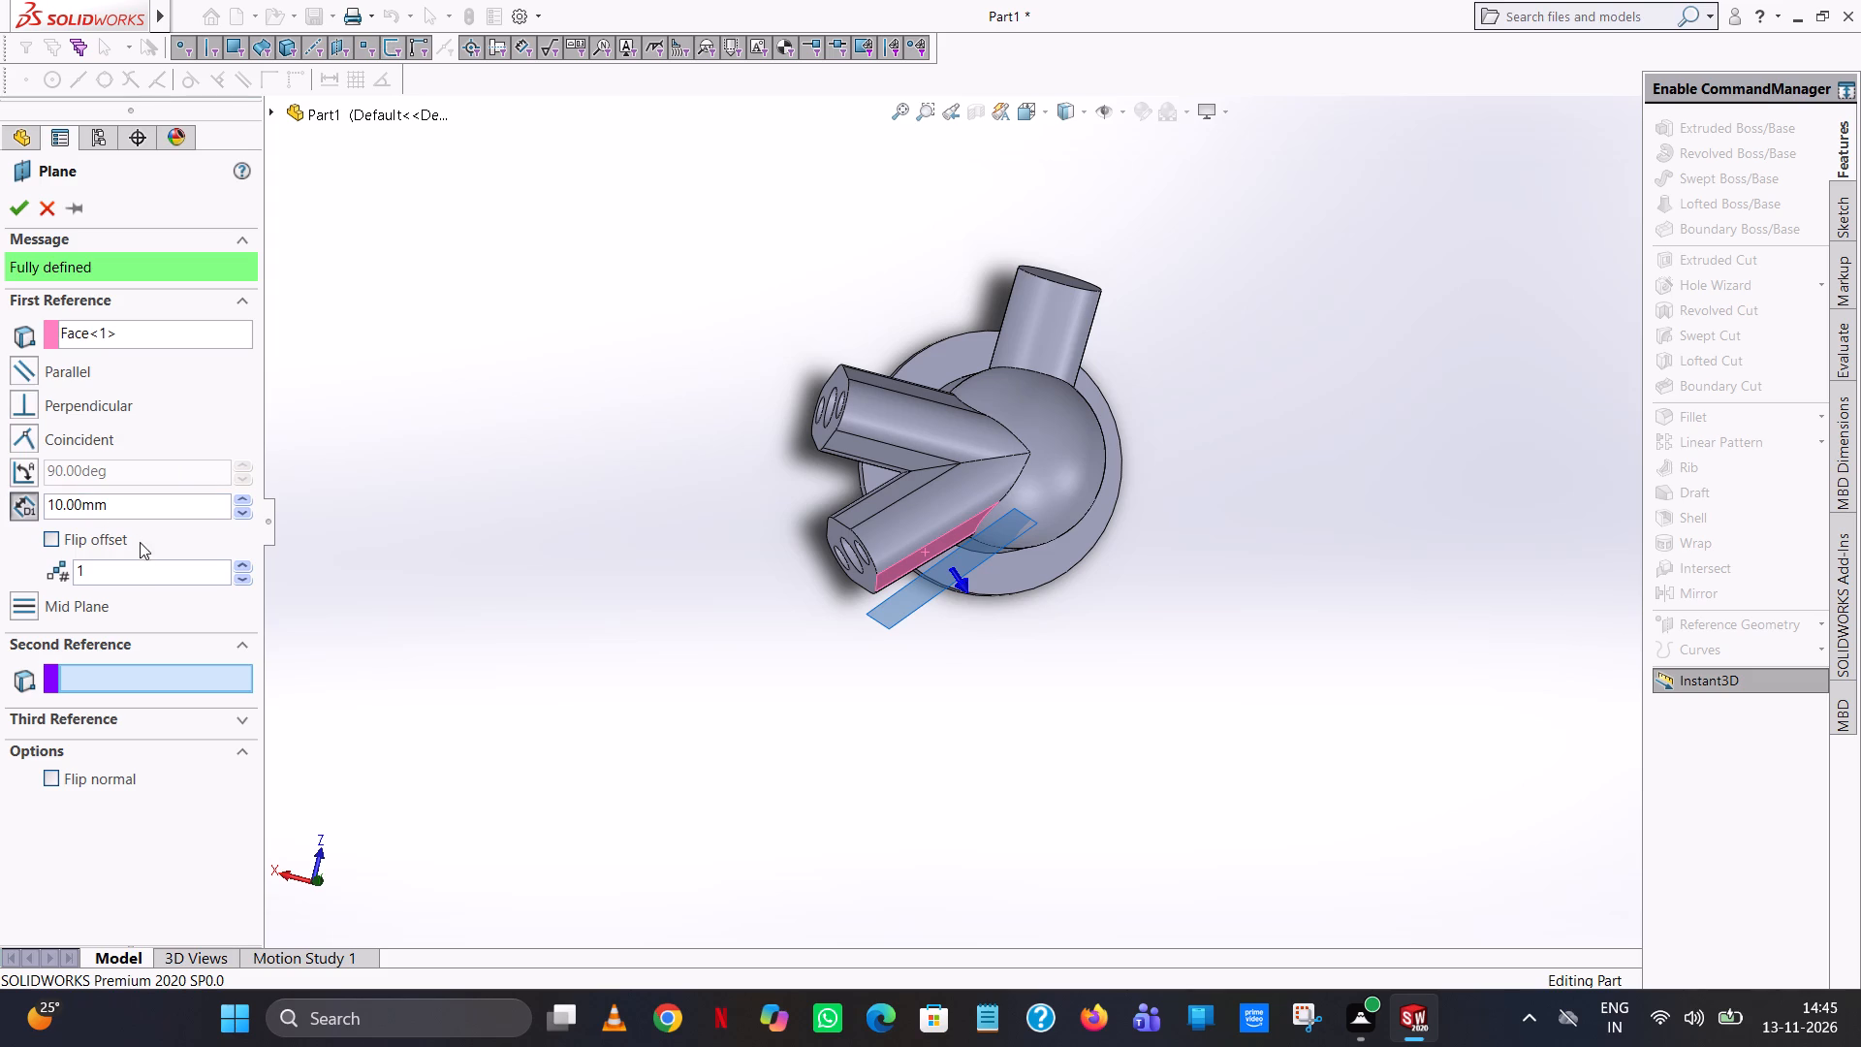
left_click(52, 541)
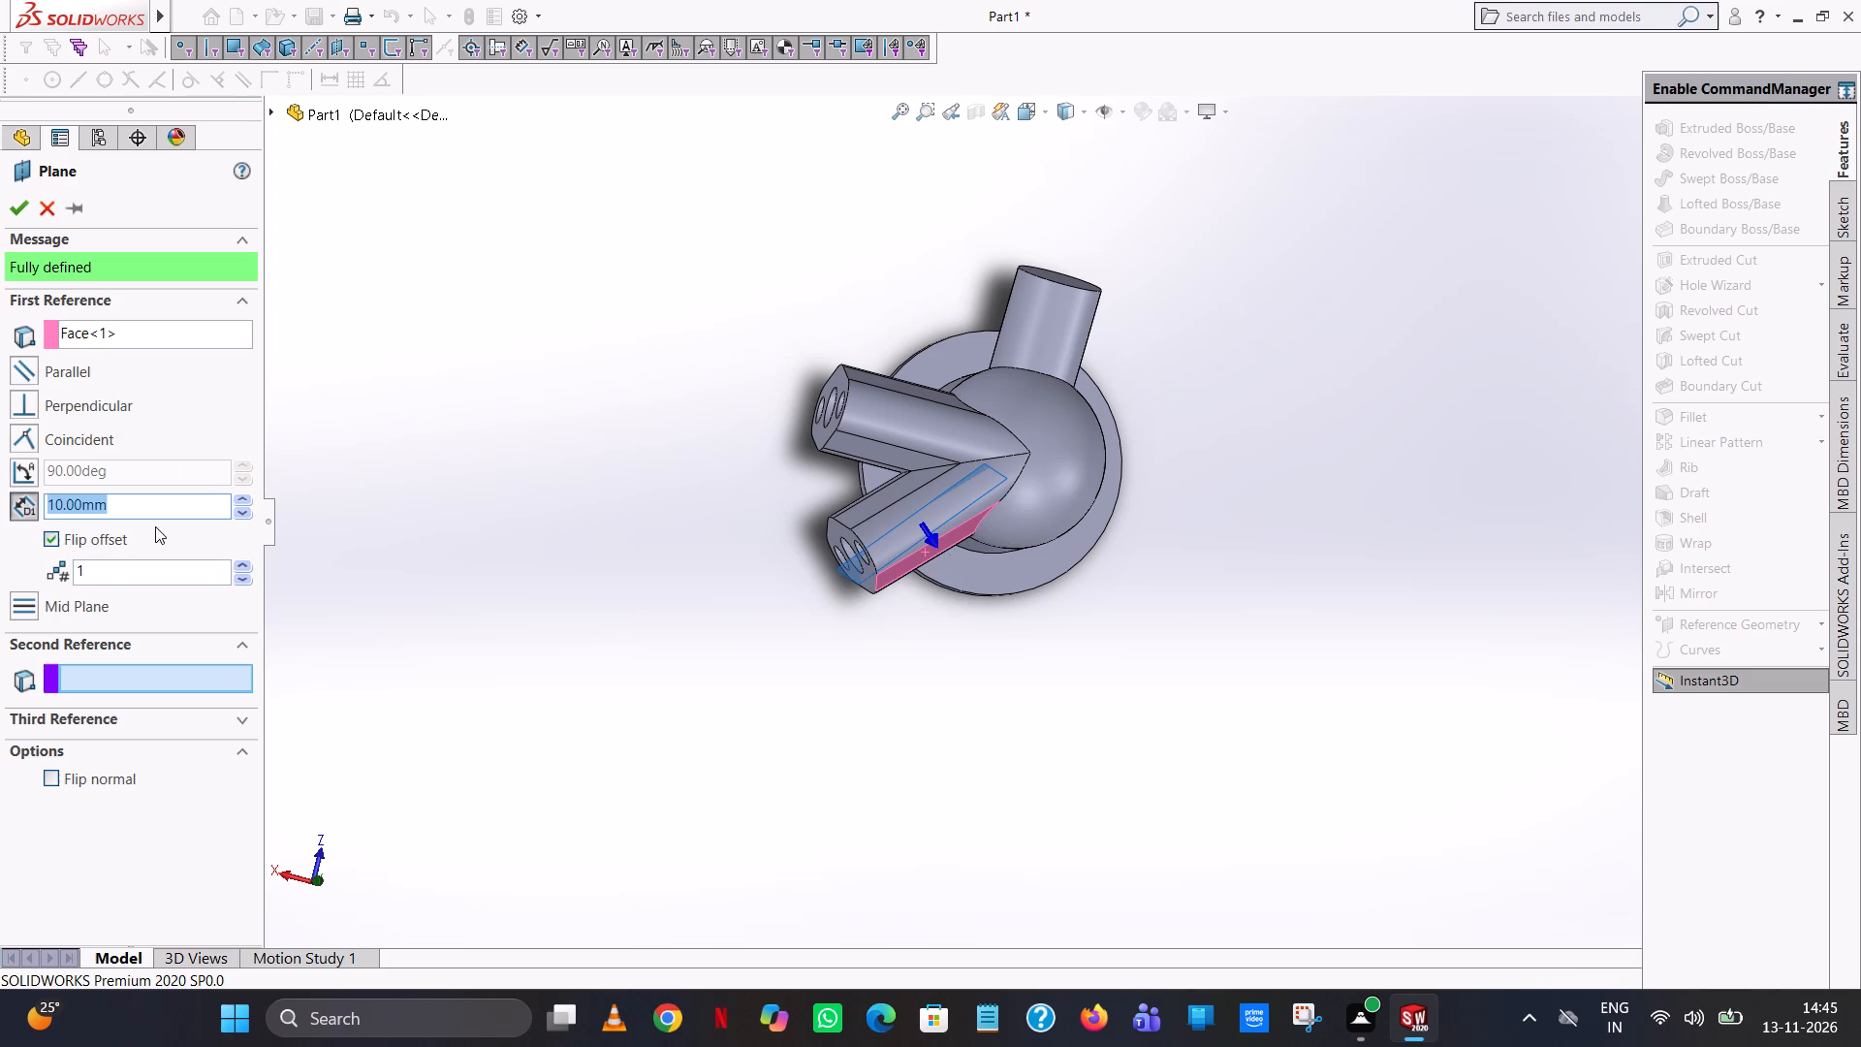
middle_click_drag(584, 502, 557, 332)
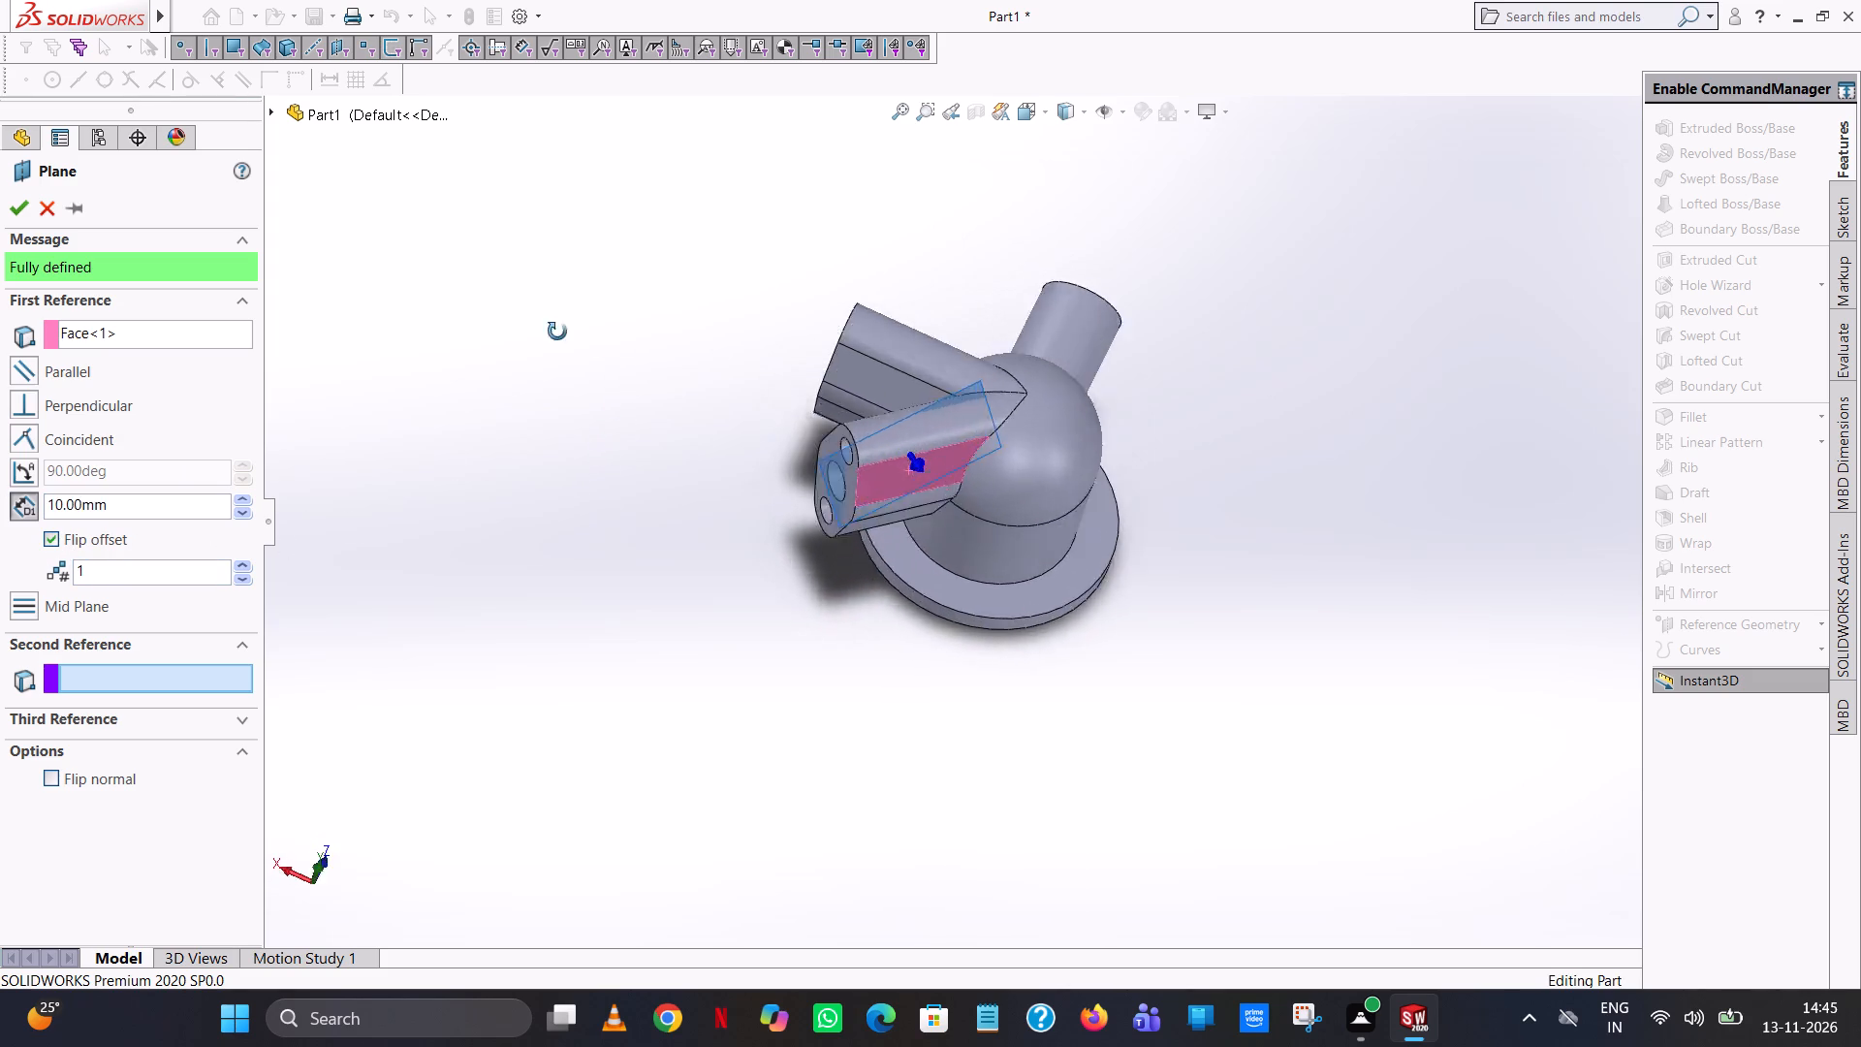
middle_click_drag(557, 332, 472, 638)
scroll(463, 623, "up", 1)
middle_click_drag(997, 631, 1006, 587)
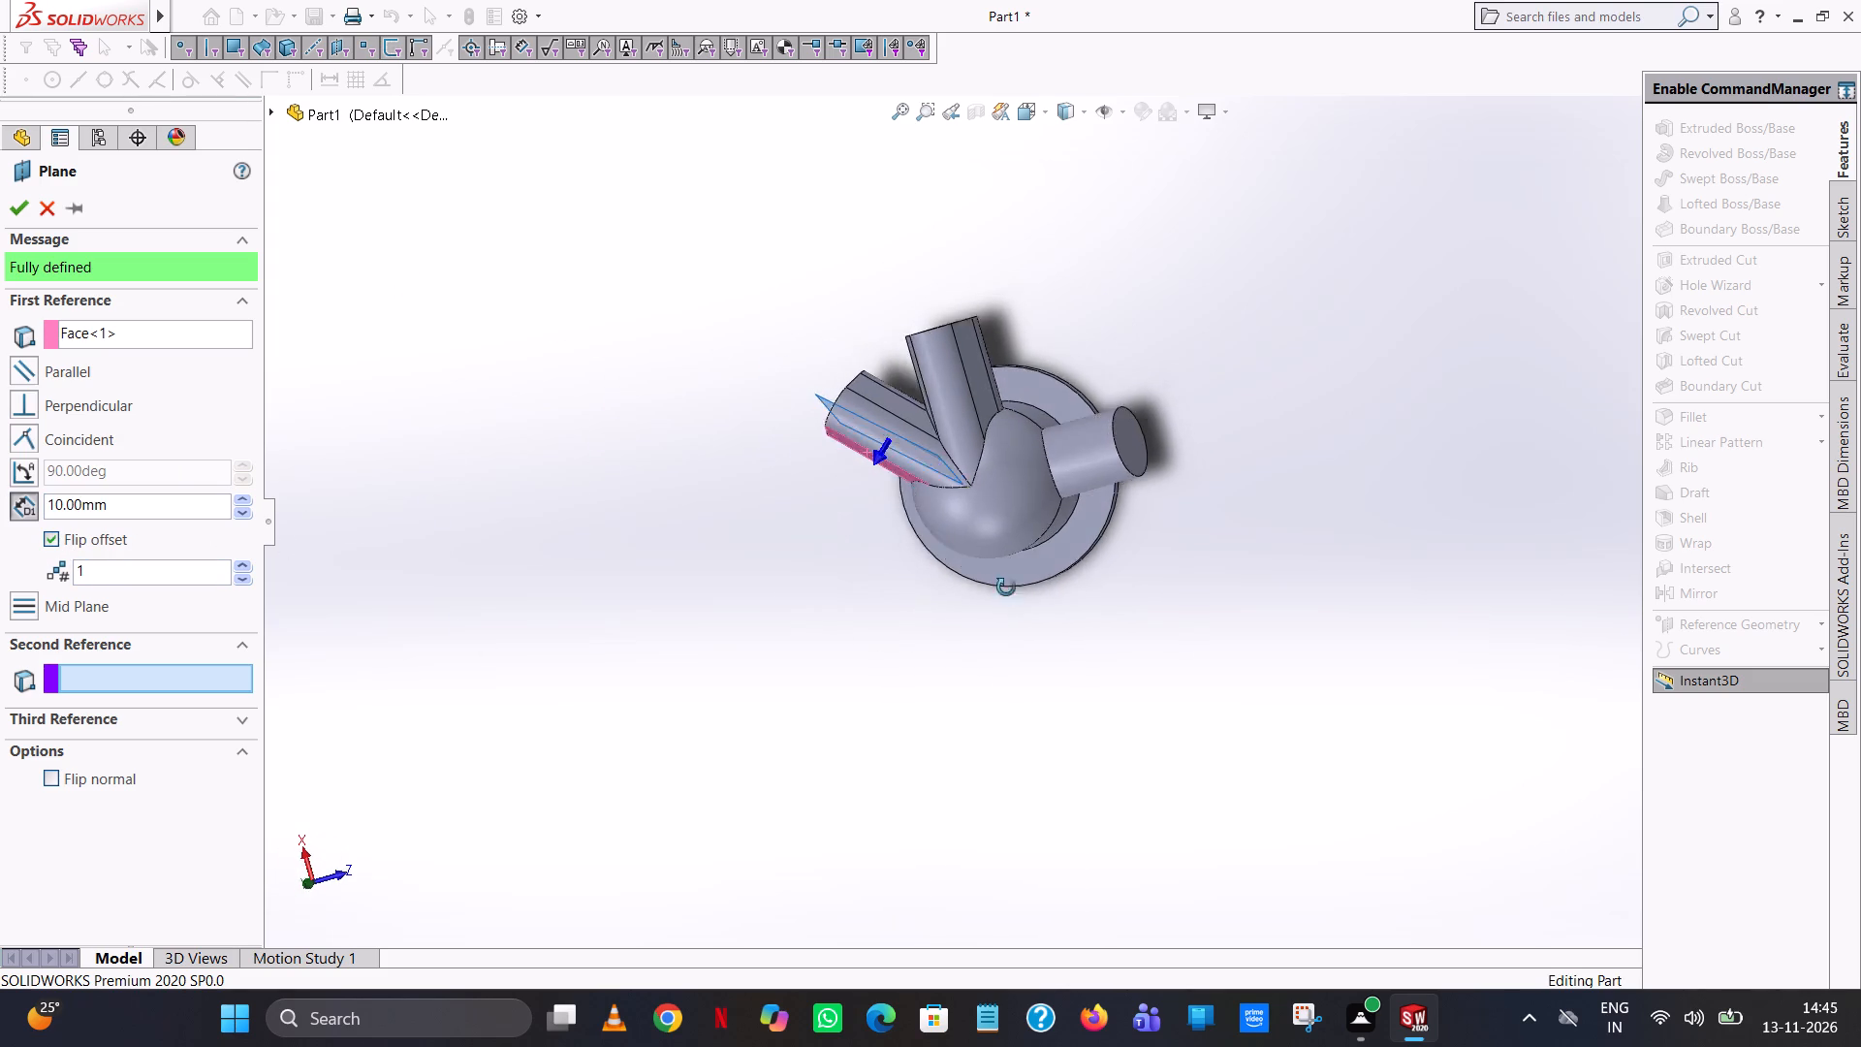
middle_click_drag(1006, 587, 1049, 832)
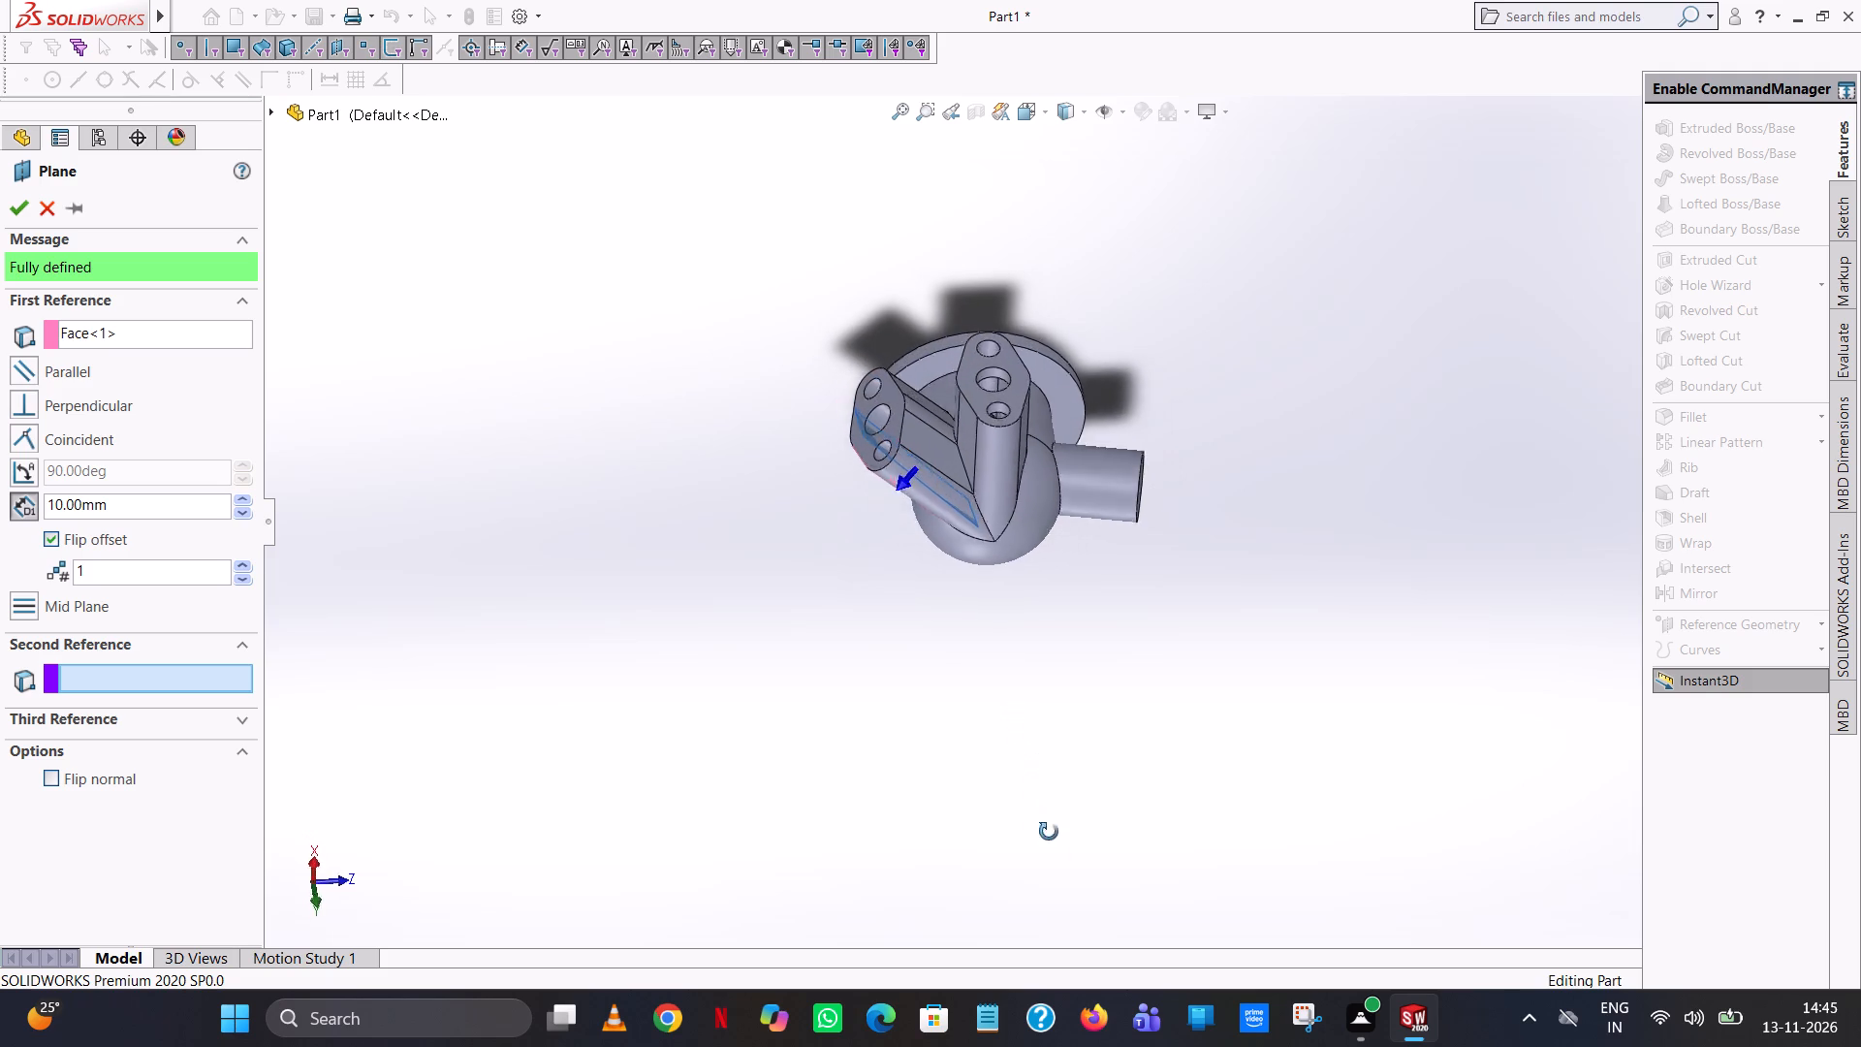
middle_click_drag(1049, 832, 1129, 888)
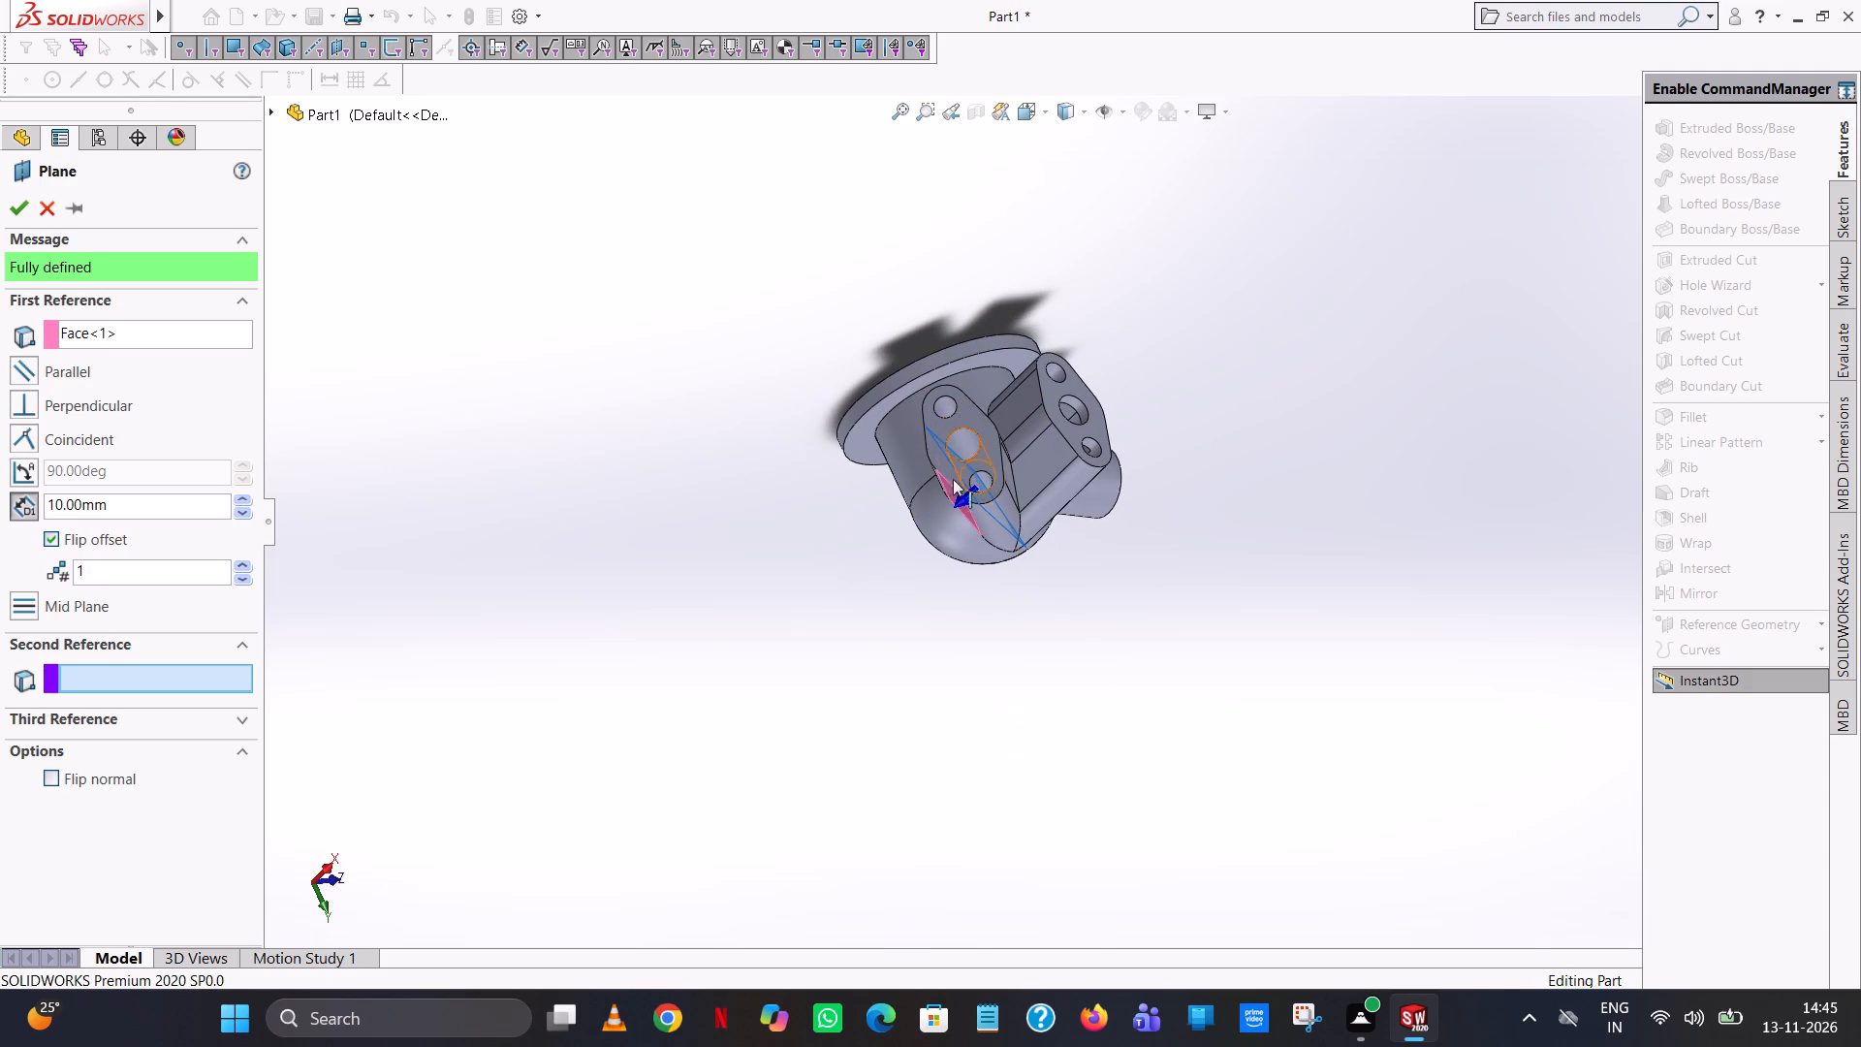
scroll(983, 511, "down", 8)
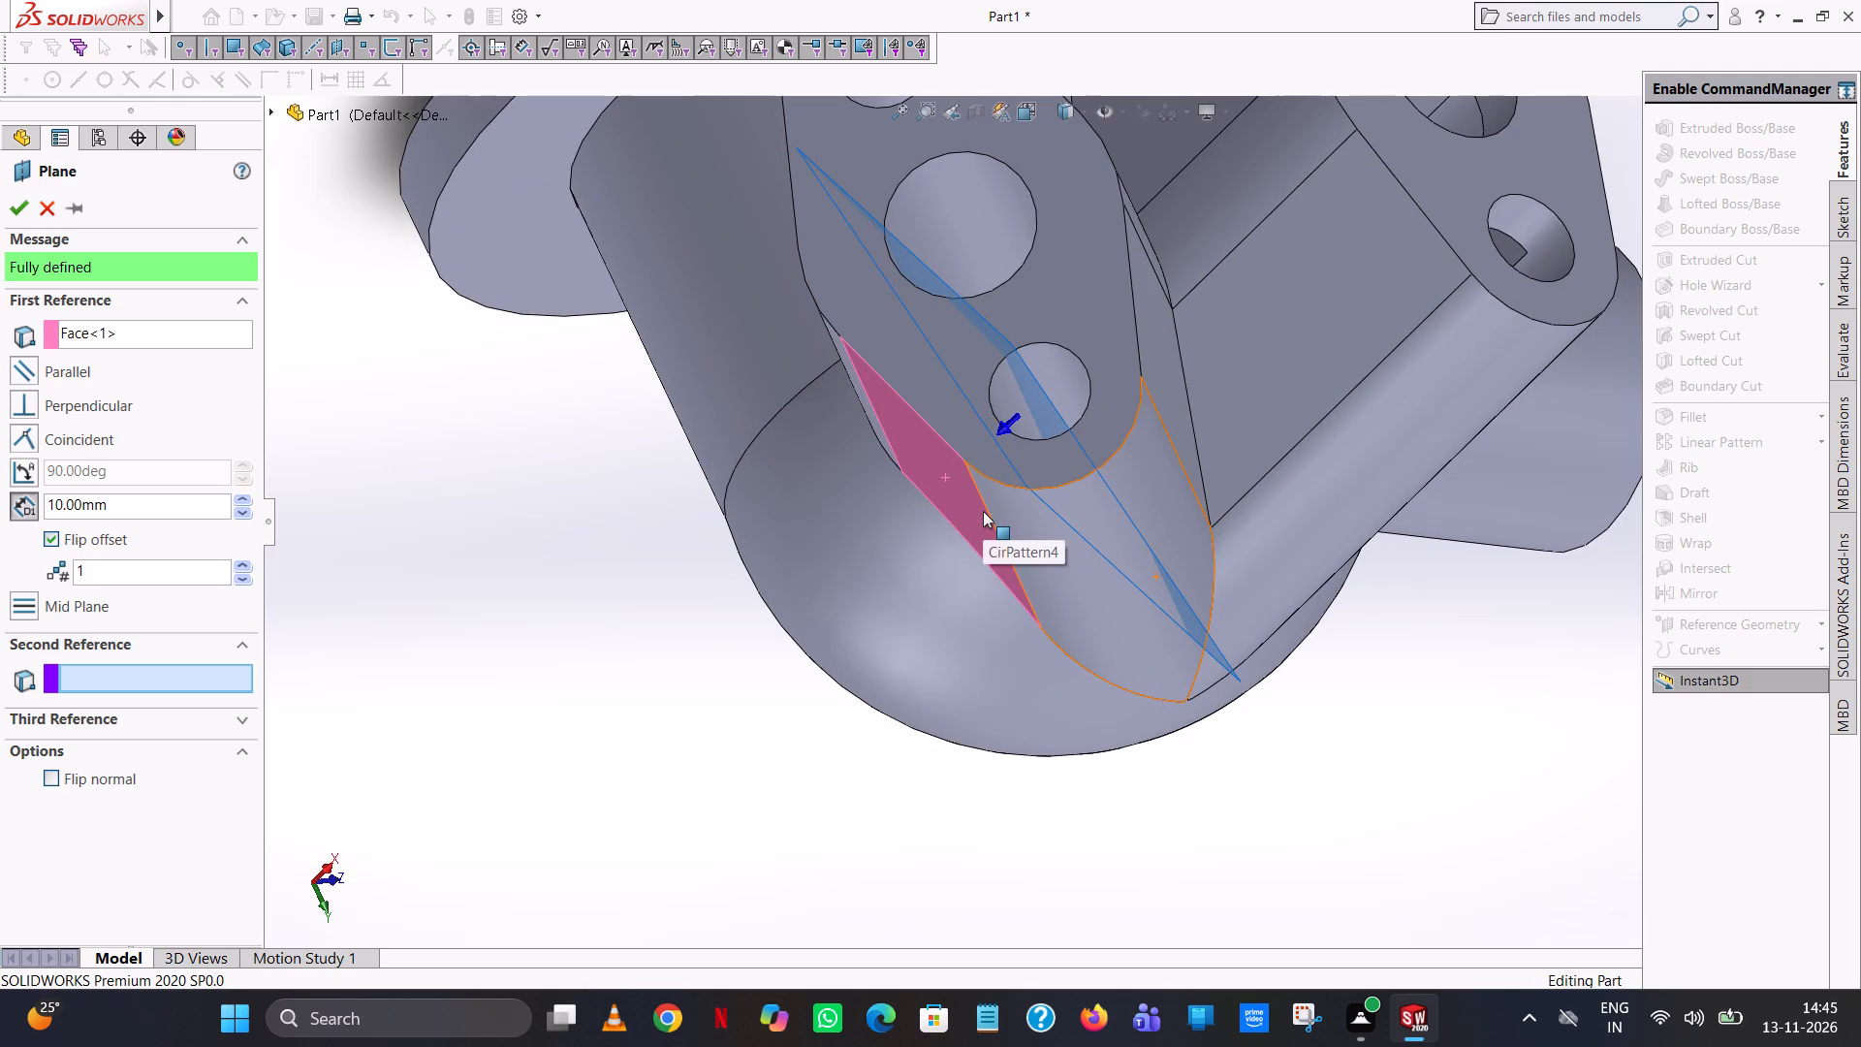
scroll(1145, 480, "up", 1)
middle_click_drag(1145, 480, 1146, 556)
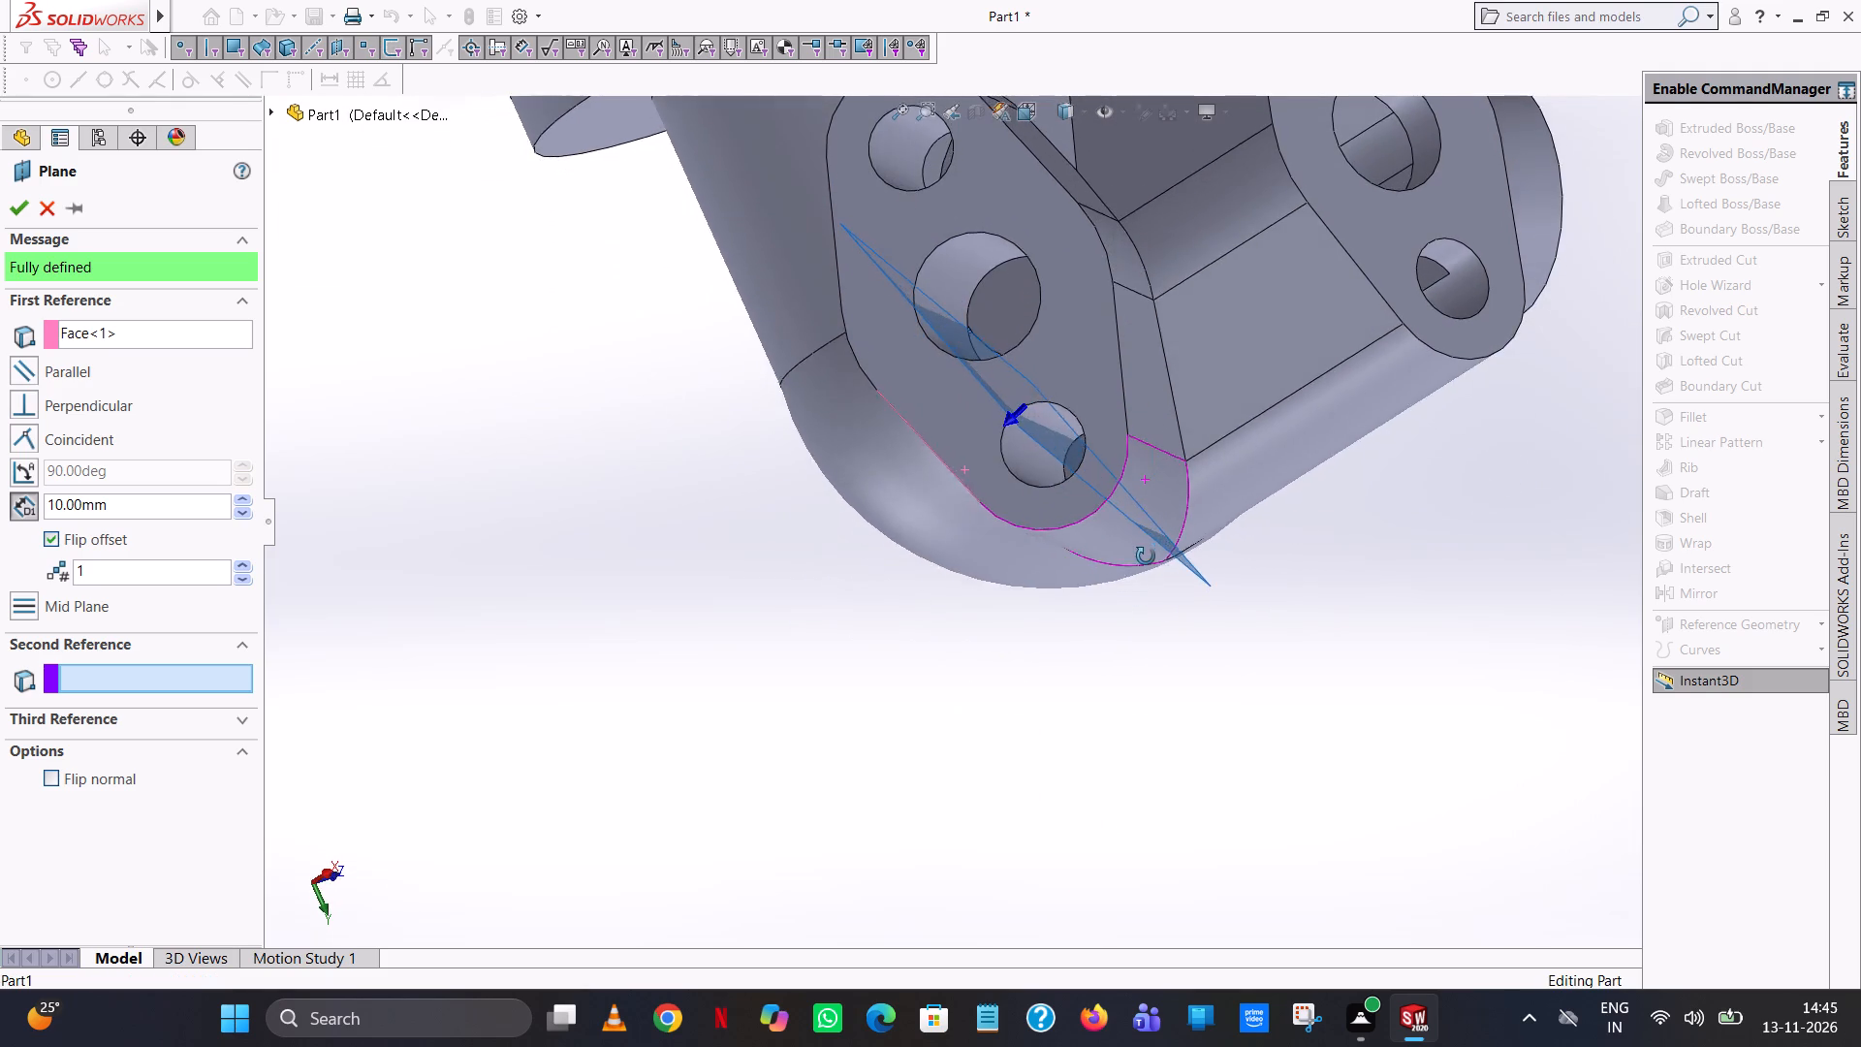
middle_click_drag(1146, 556, 1046, 452)
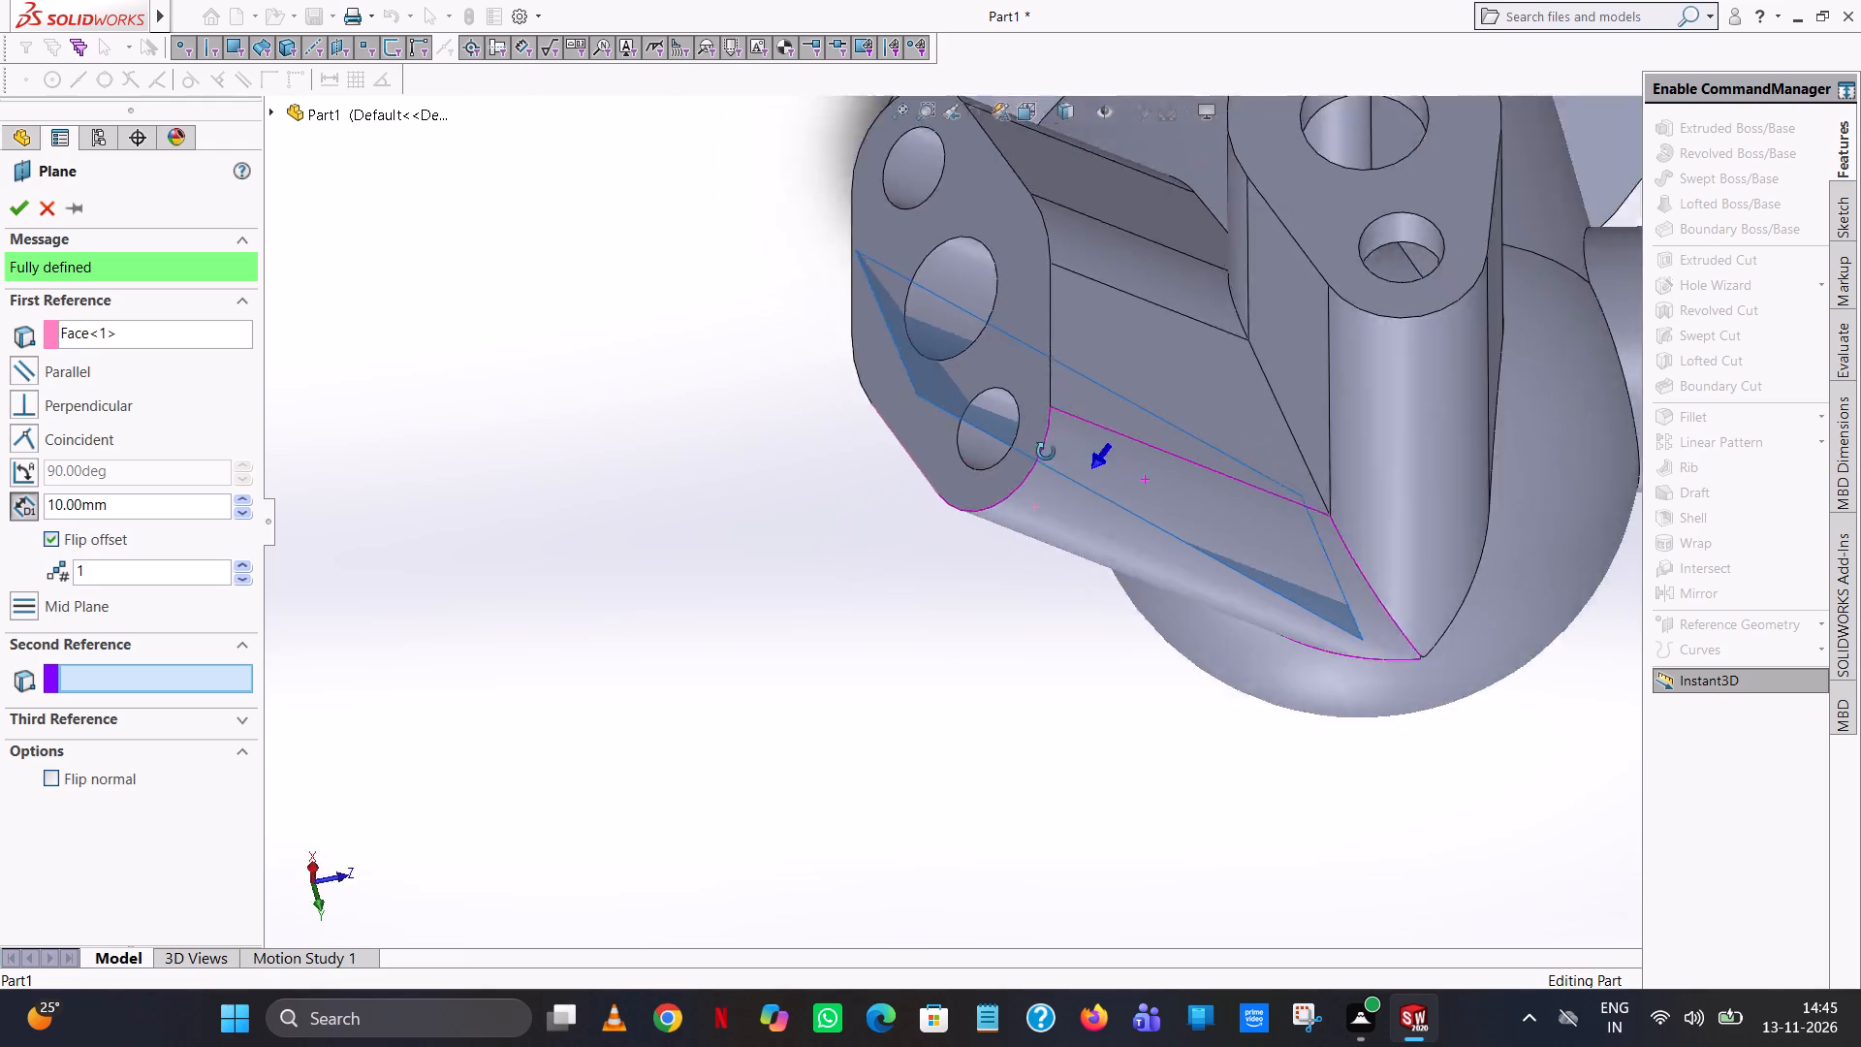
middle_click_drag(1046, 452, 939, 227)
scroll(939, 227, "up", 8)
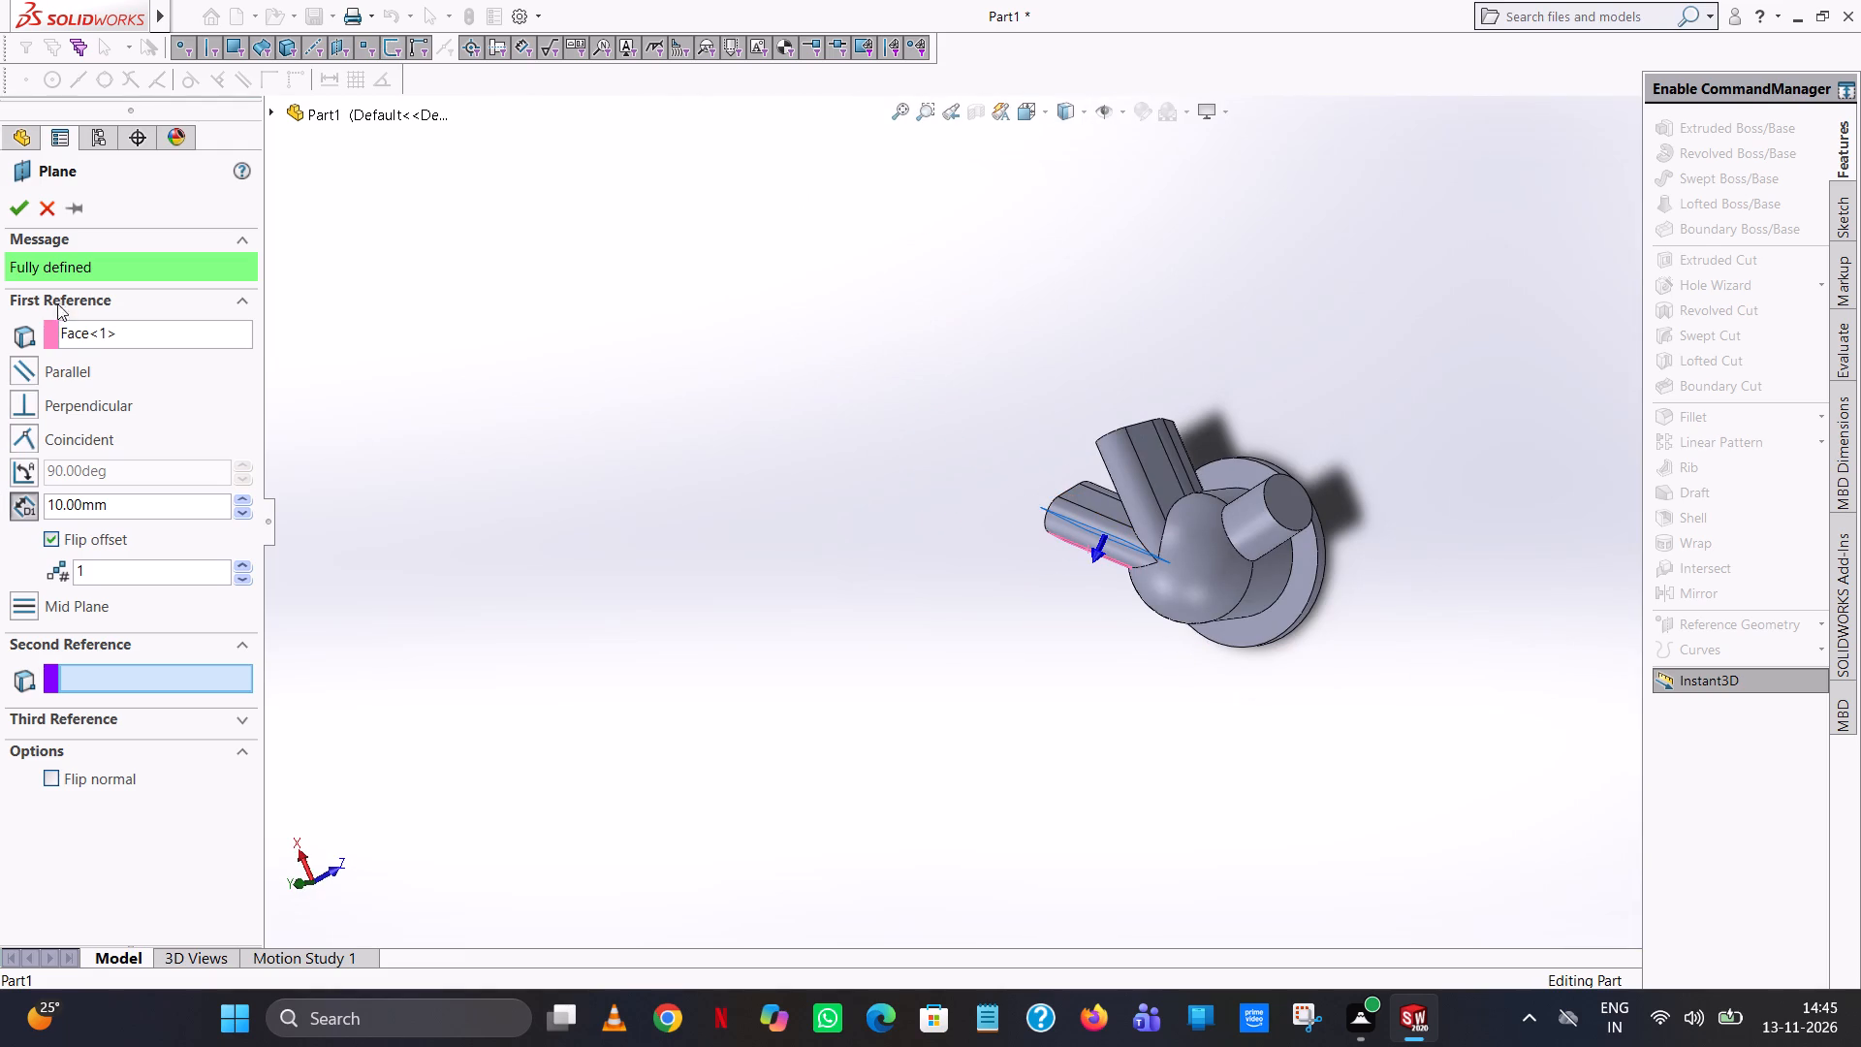
left_click(19, 197)
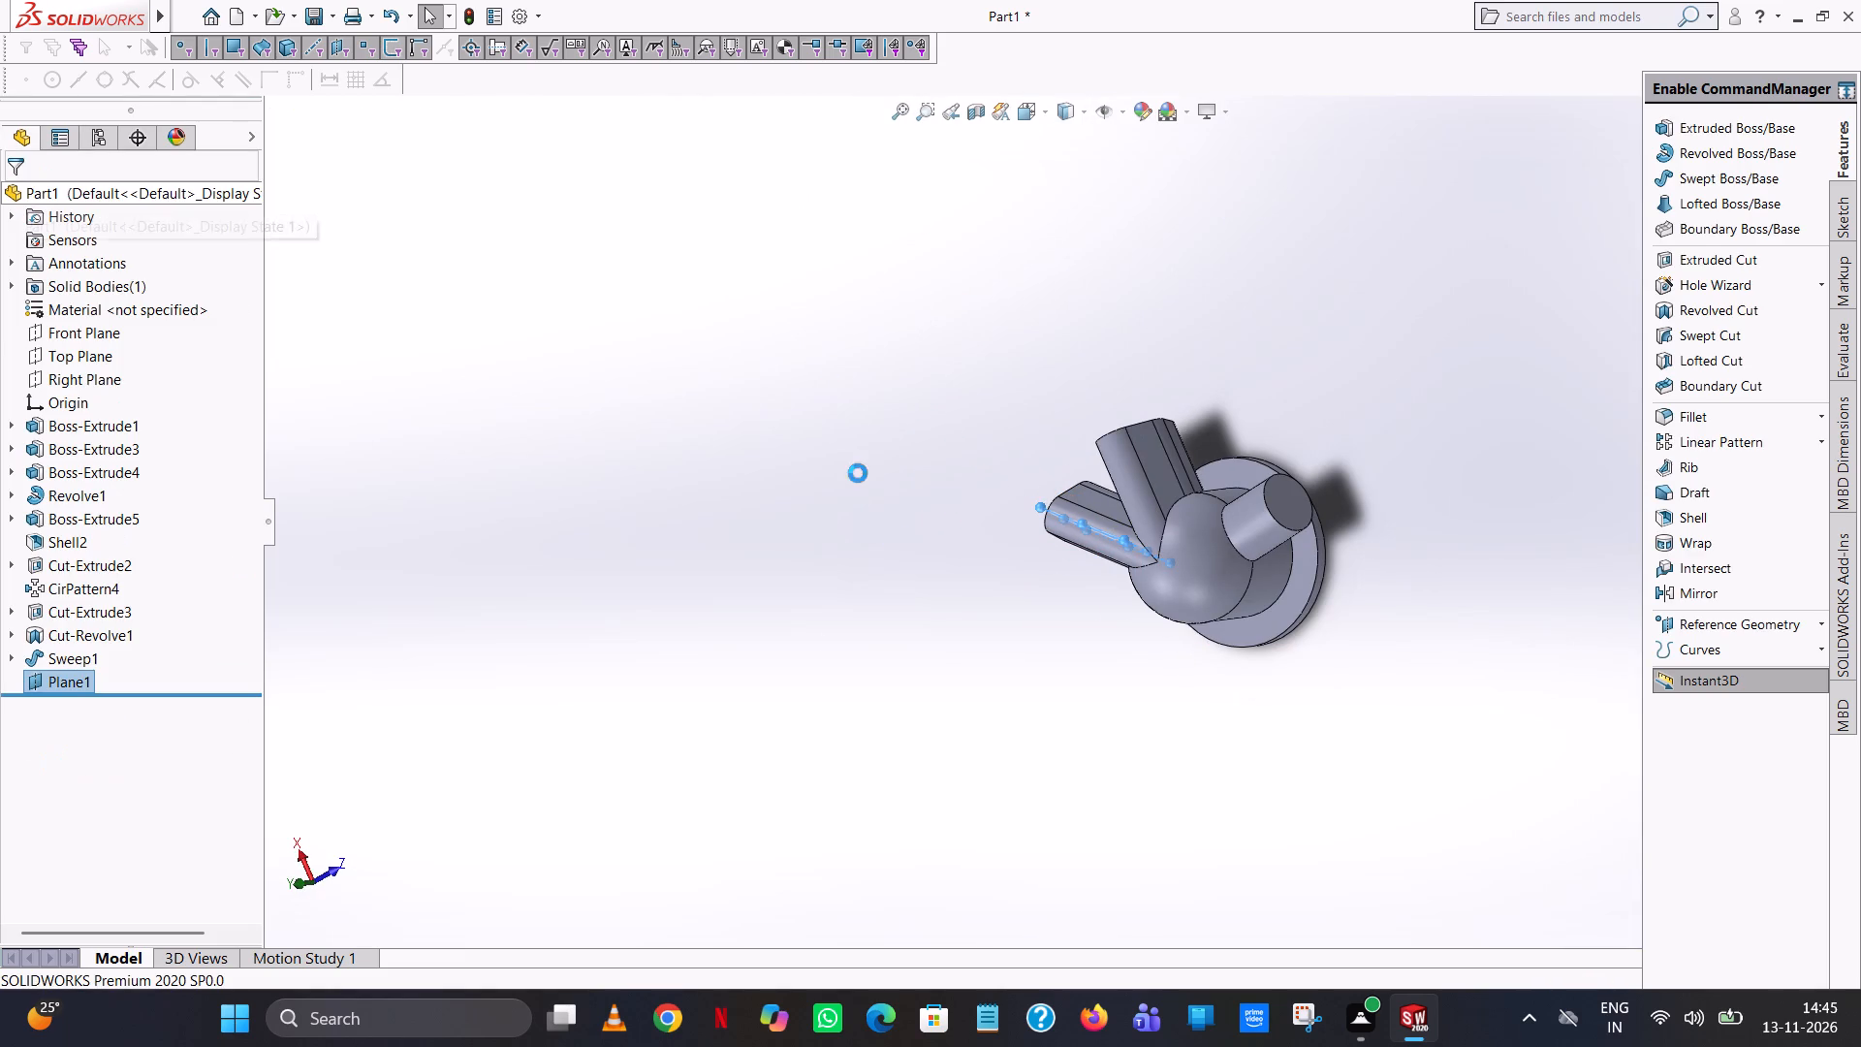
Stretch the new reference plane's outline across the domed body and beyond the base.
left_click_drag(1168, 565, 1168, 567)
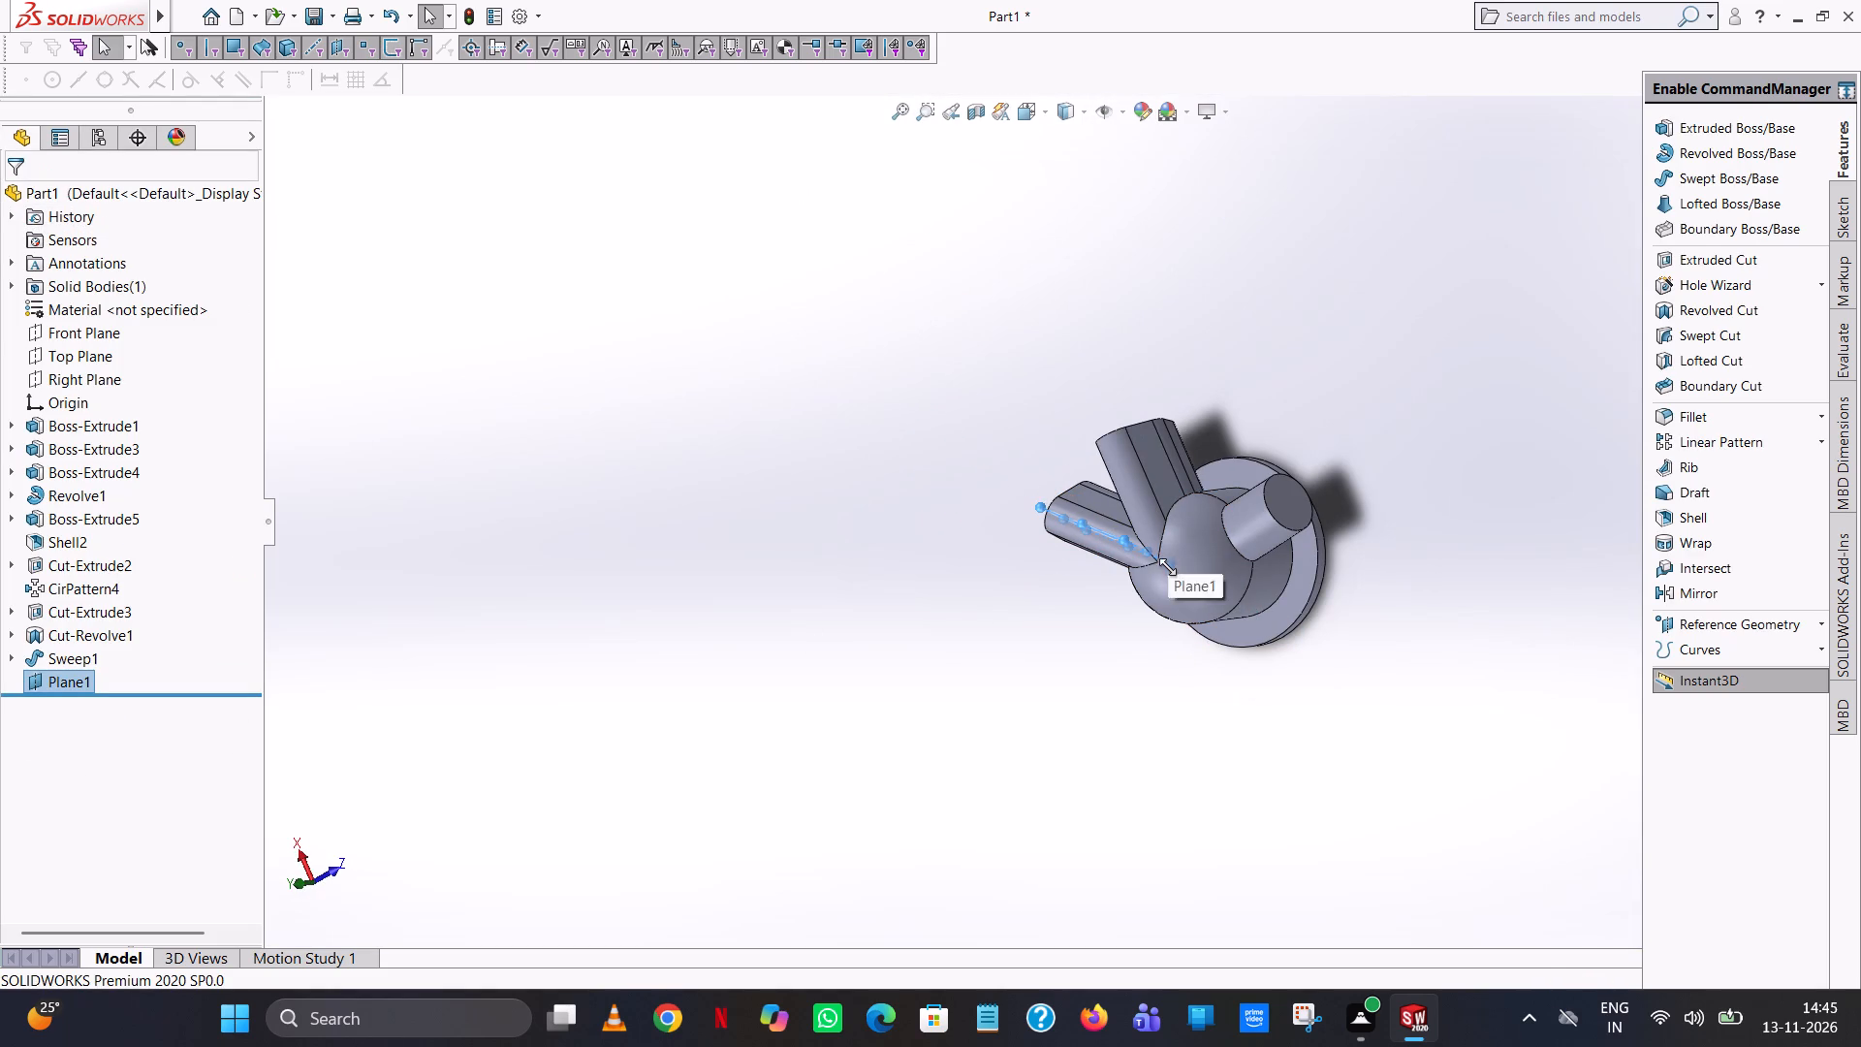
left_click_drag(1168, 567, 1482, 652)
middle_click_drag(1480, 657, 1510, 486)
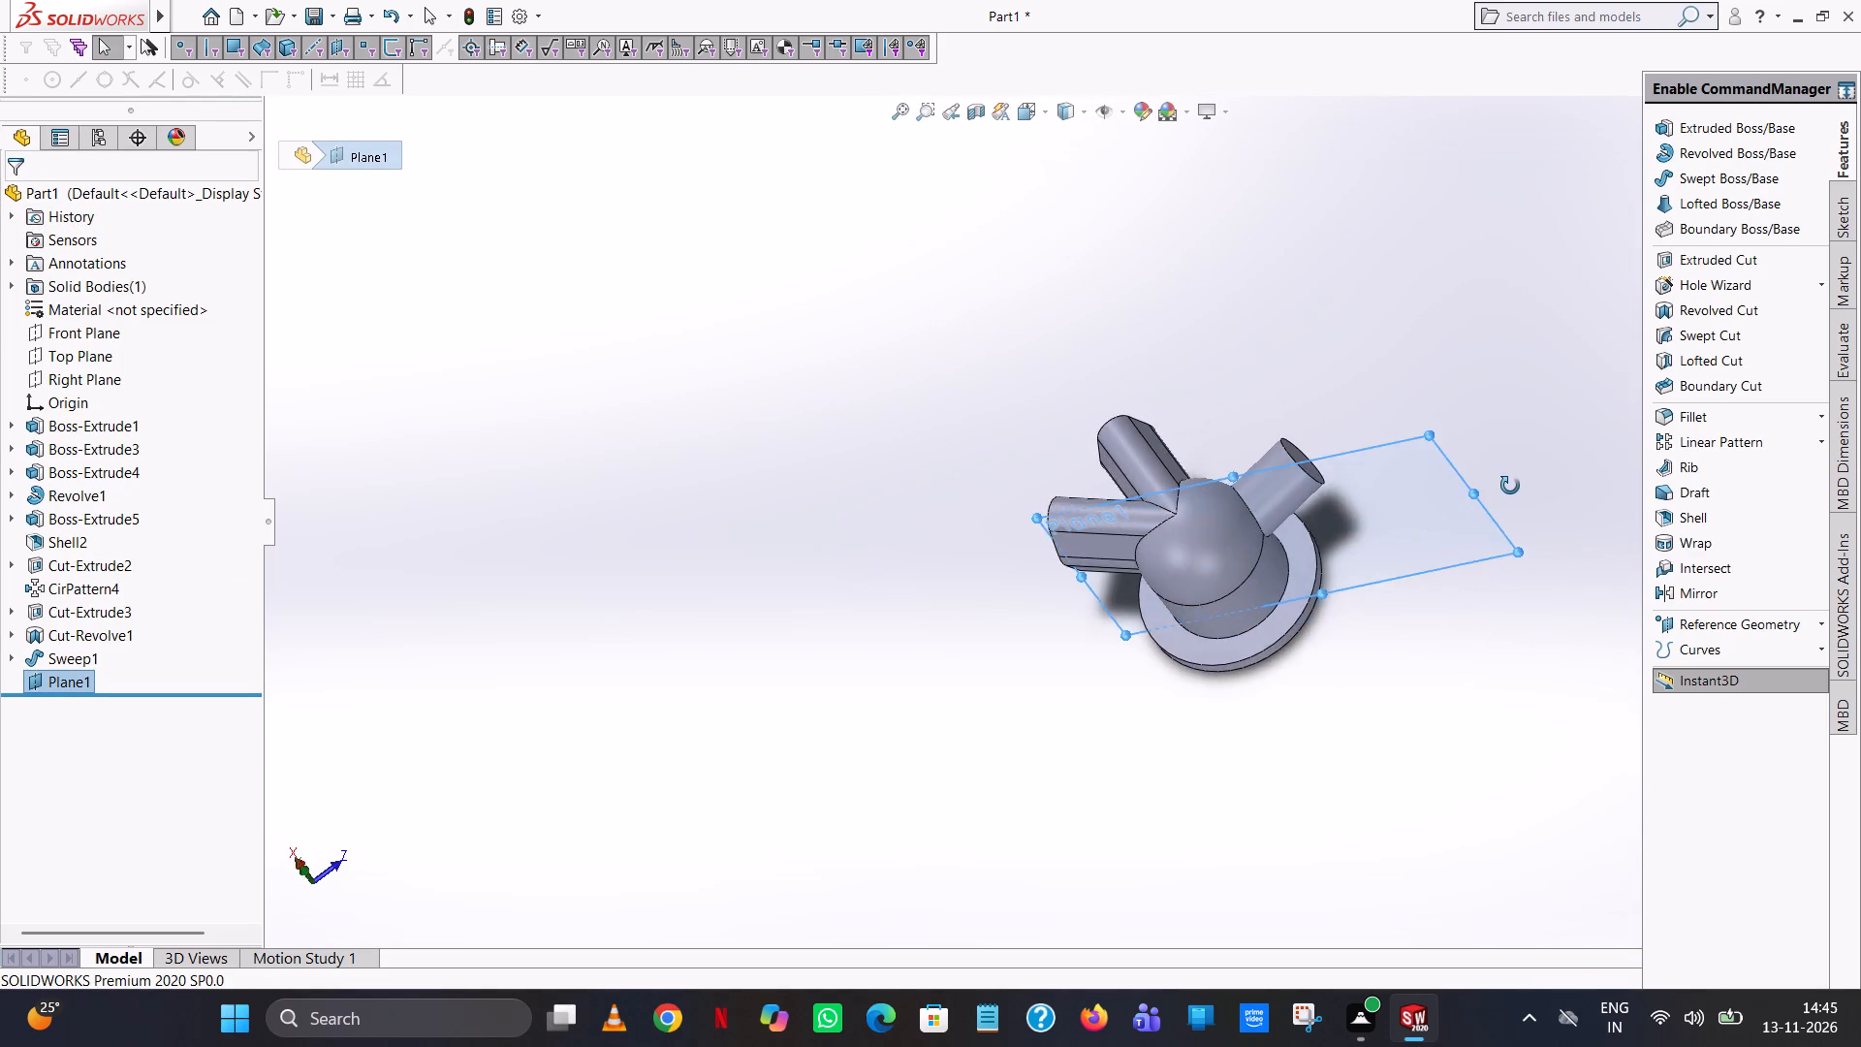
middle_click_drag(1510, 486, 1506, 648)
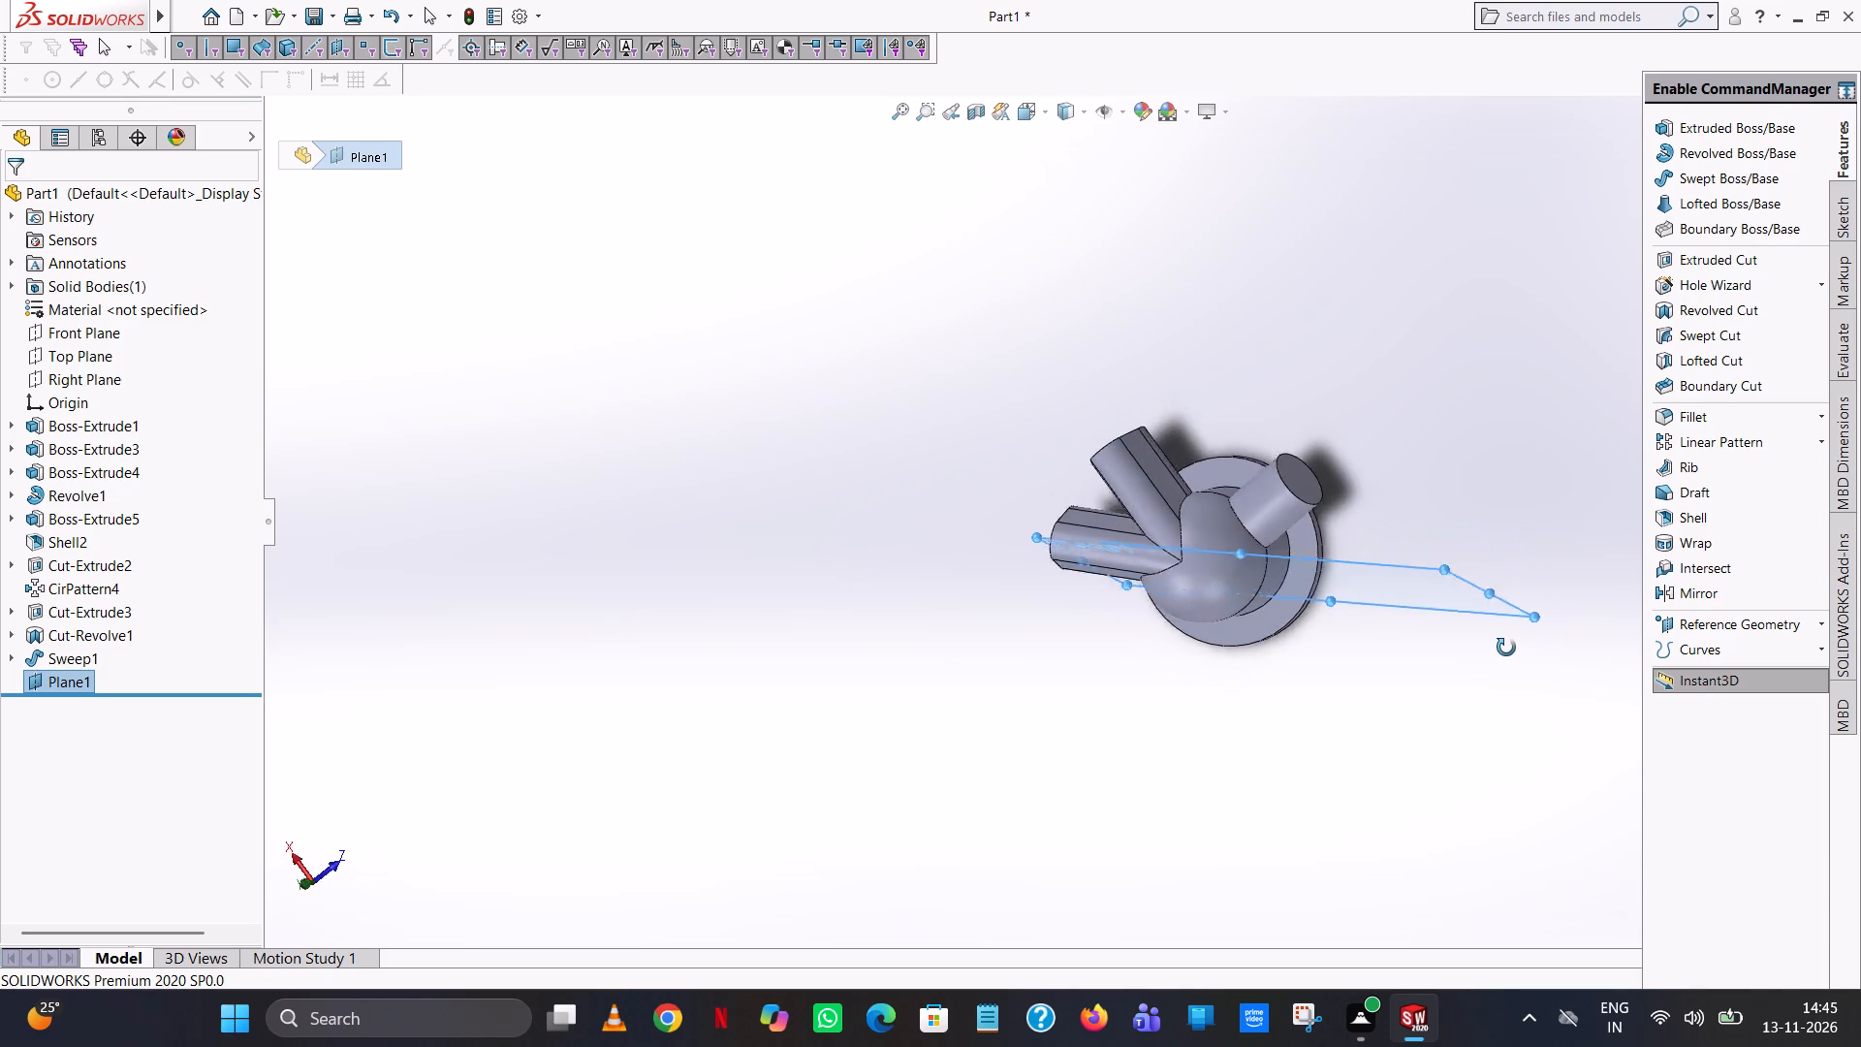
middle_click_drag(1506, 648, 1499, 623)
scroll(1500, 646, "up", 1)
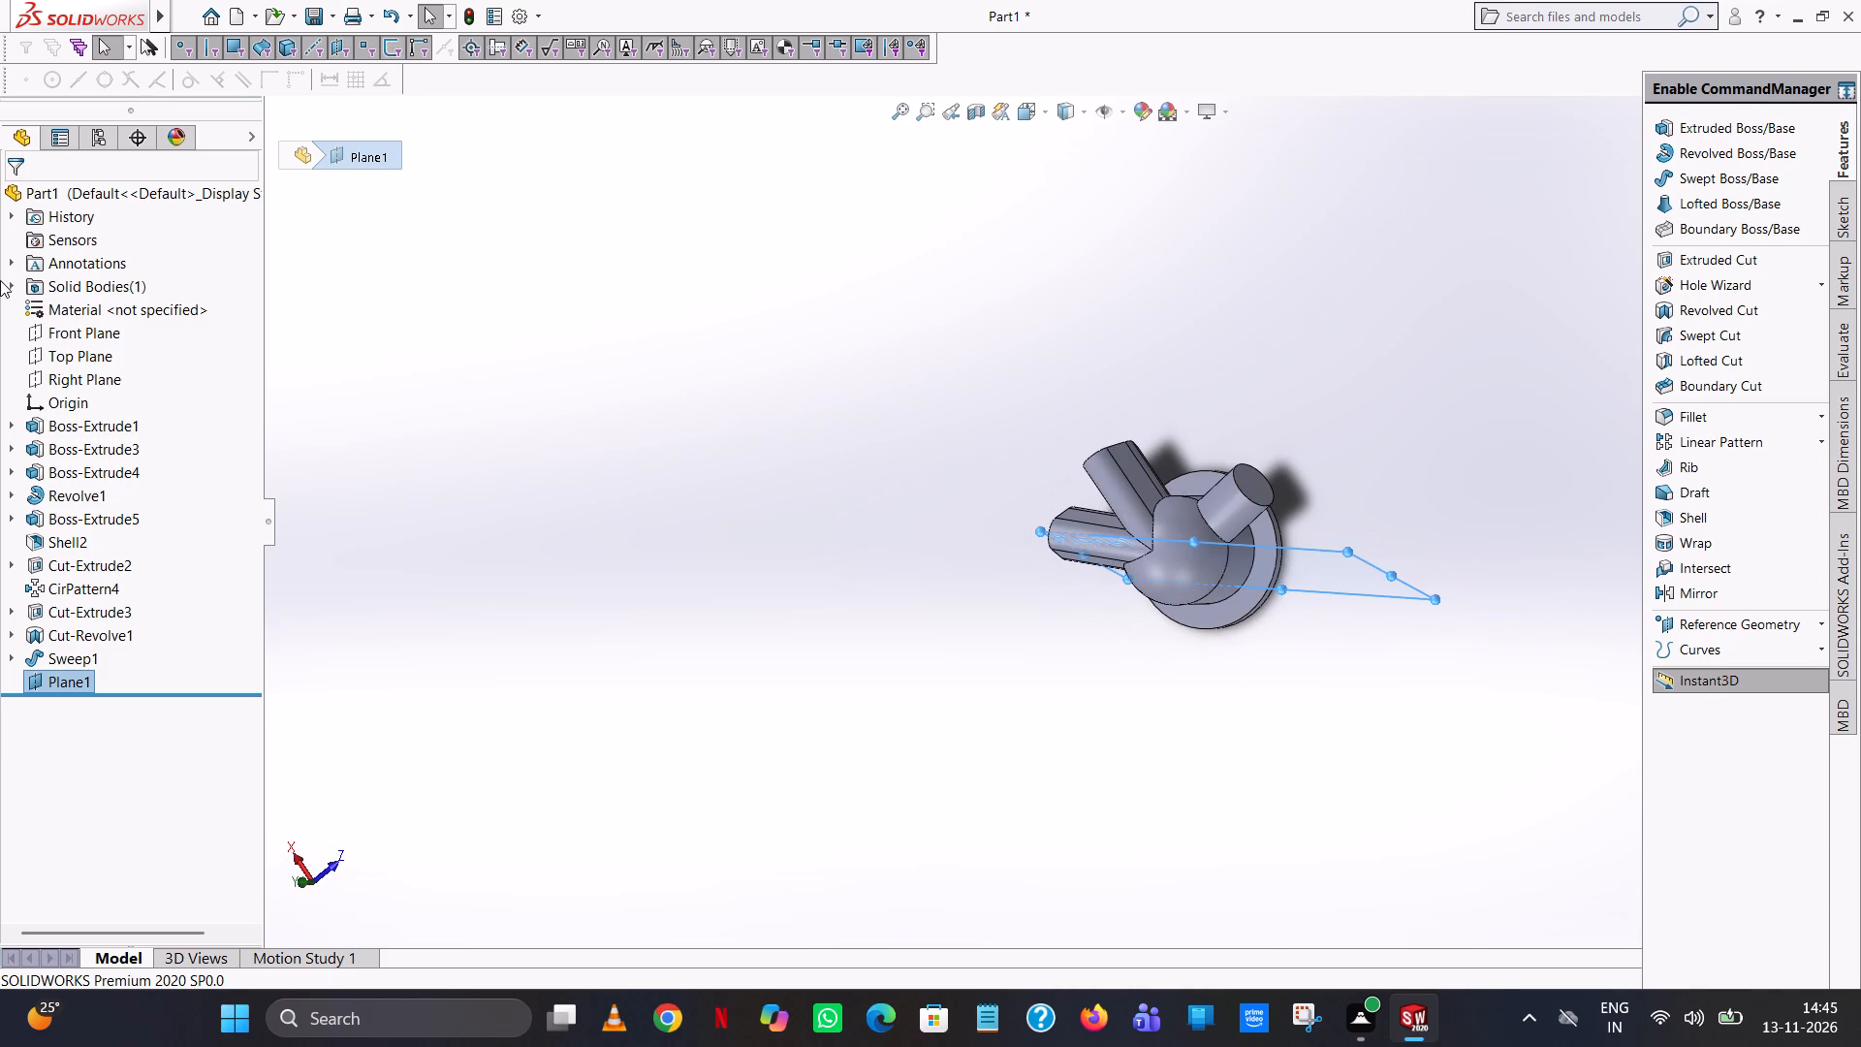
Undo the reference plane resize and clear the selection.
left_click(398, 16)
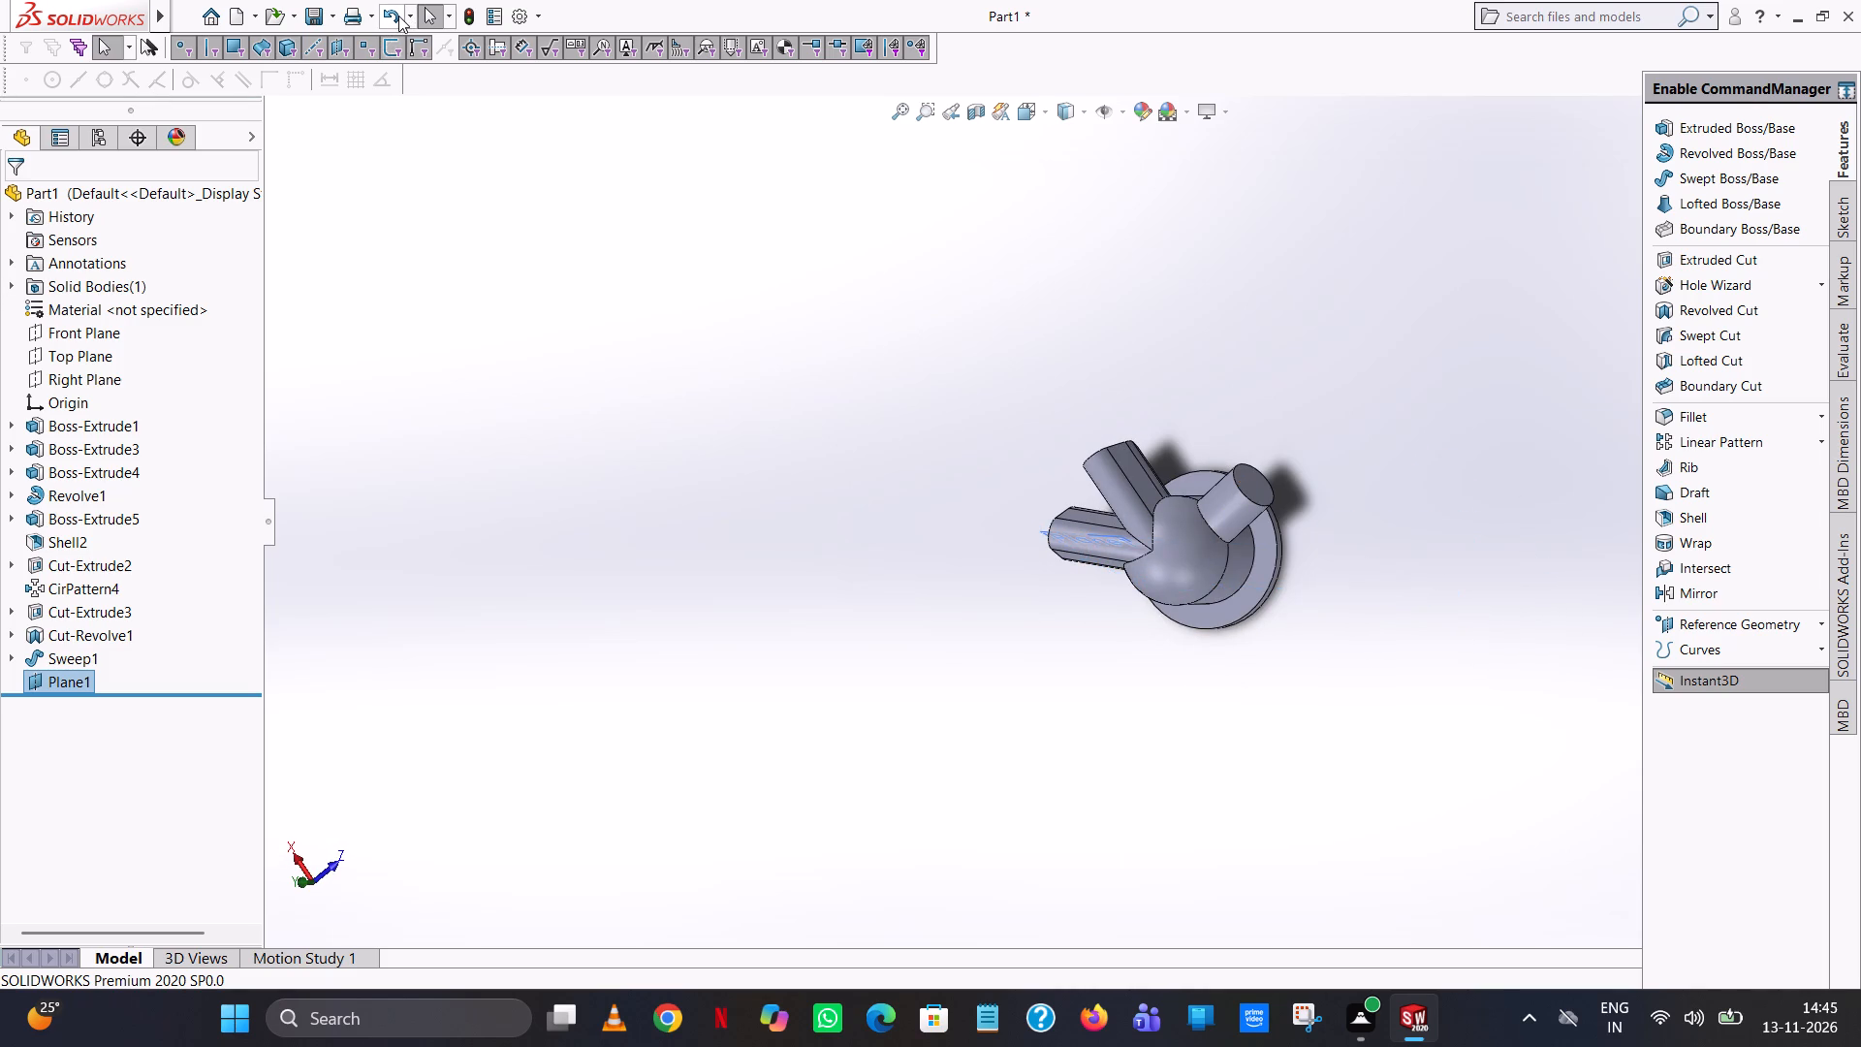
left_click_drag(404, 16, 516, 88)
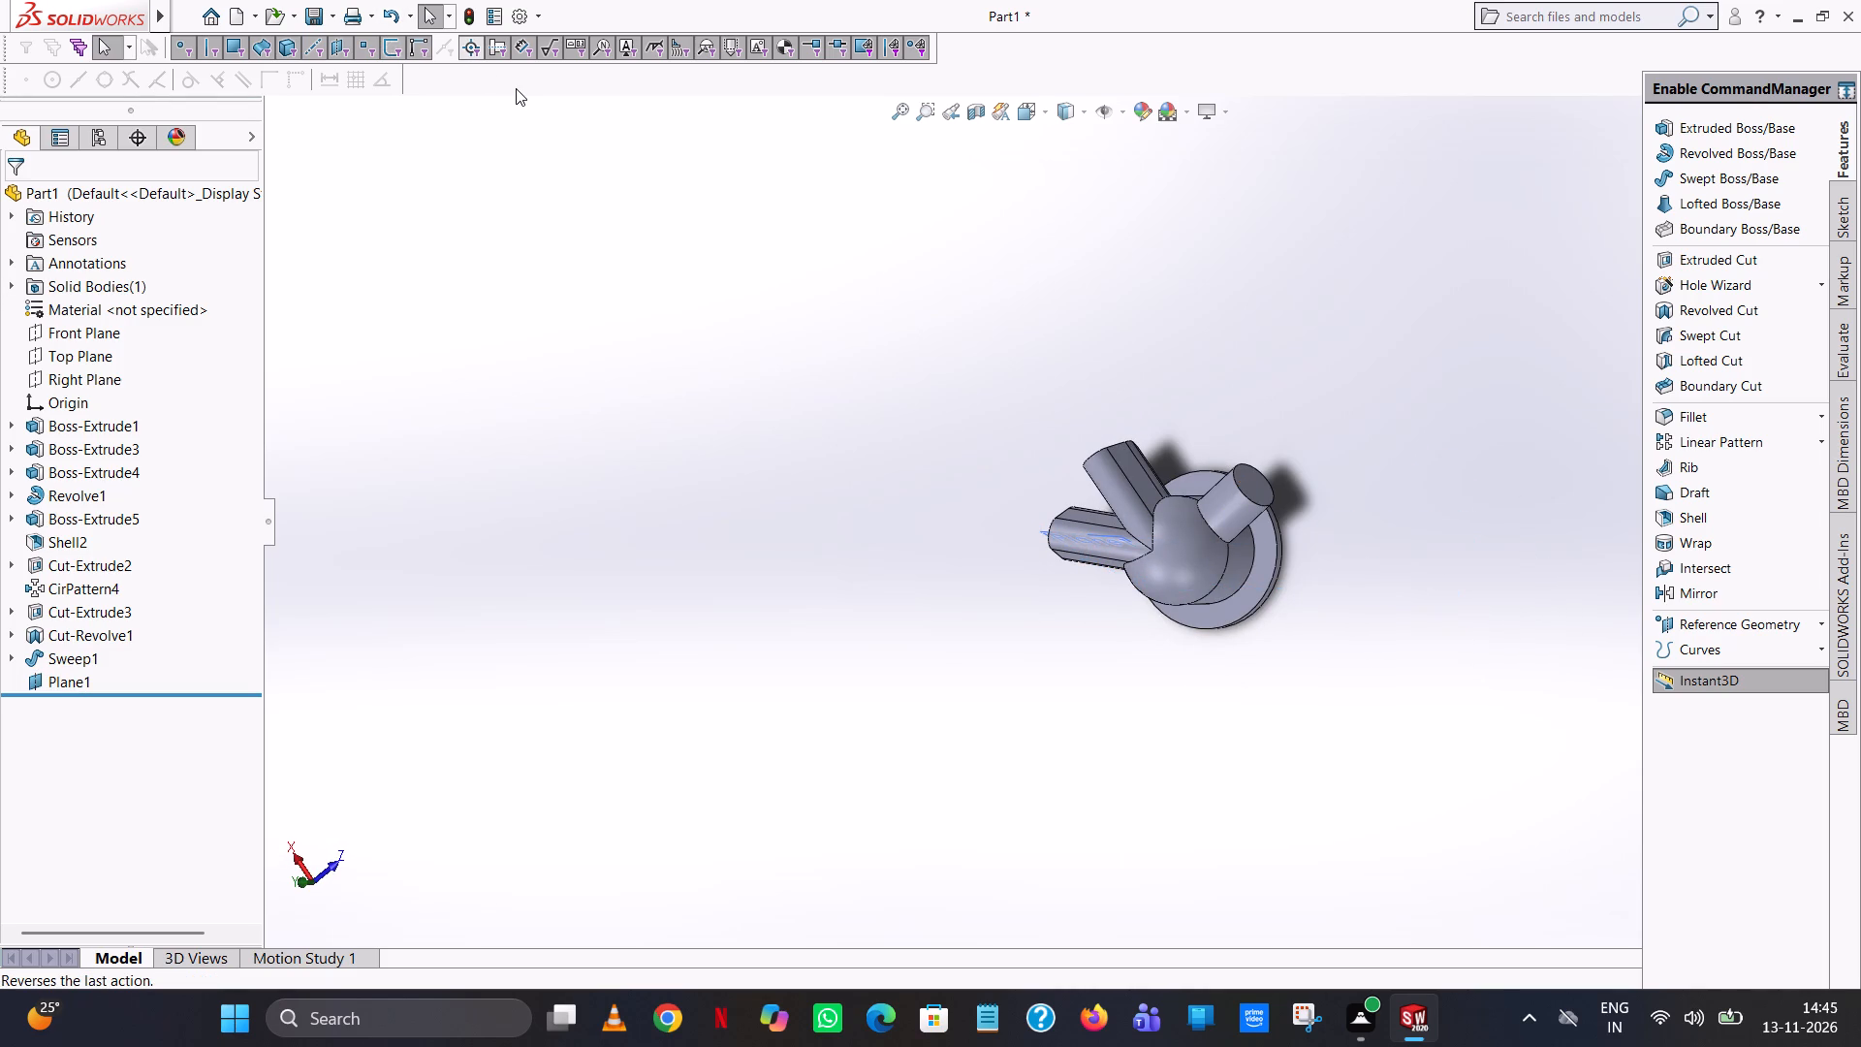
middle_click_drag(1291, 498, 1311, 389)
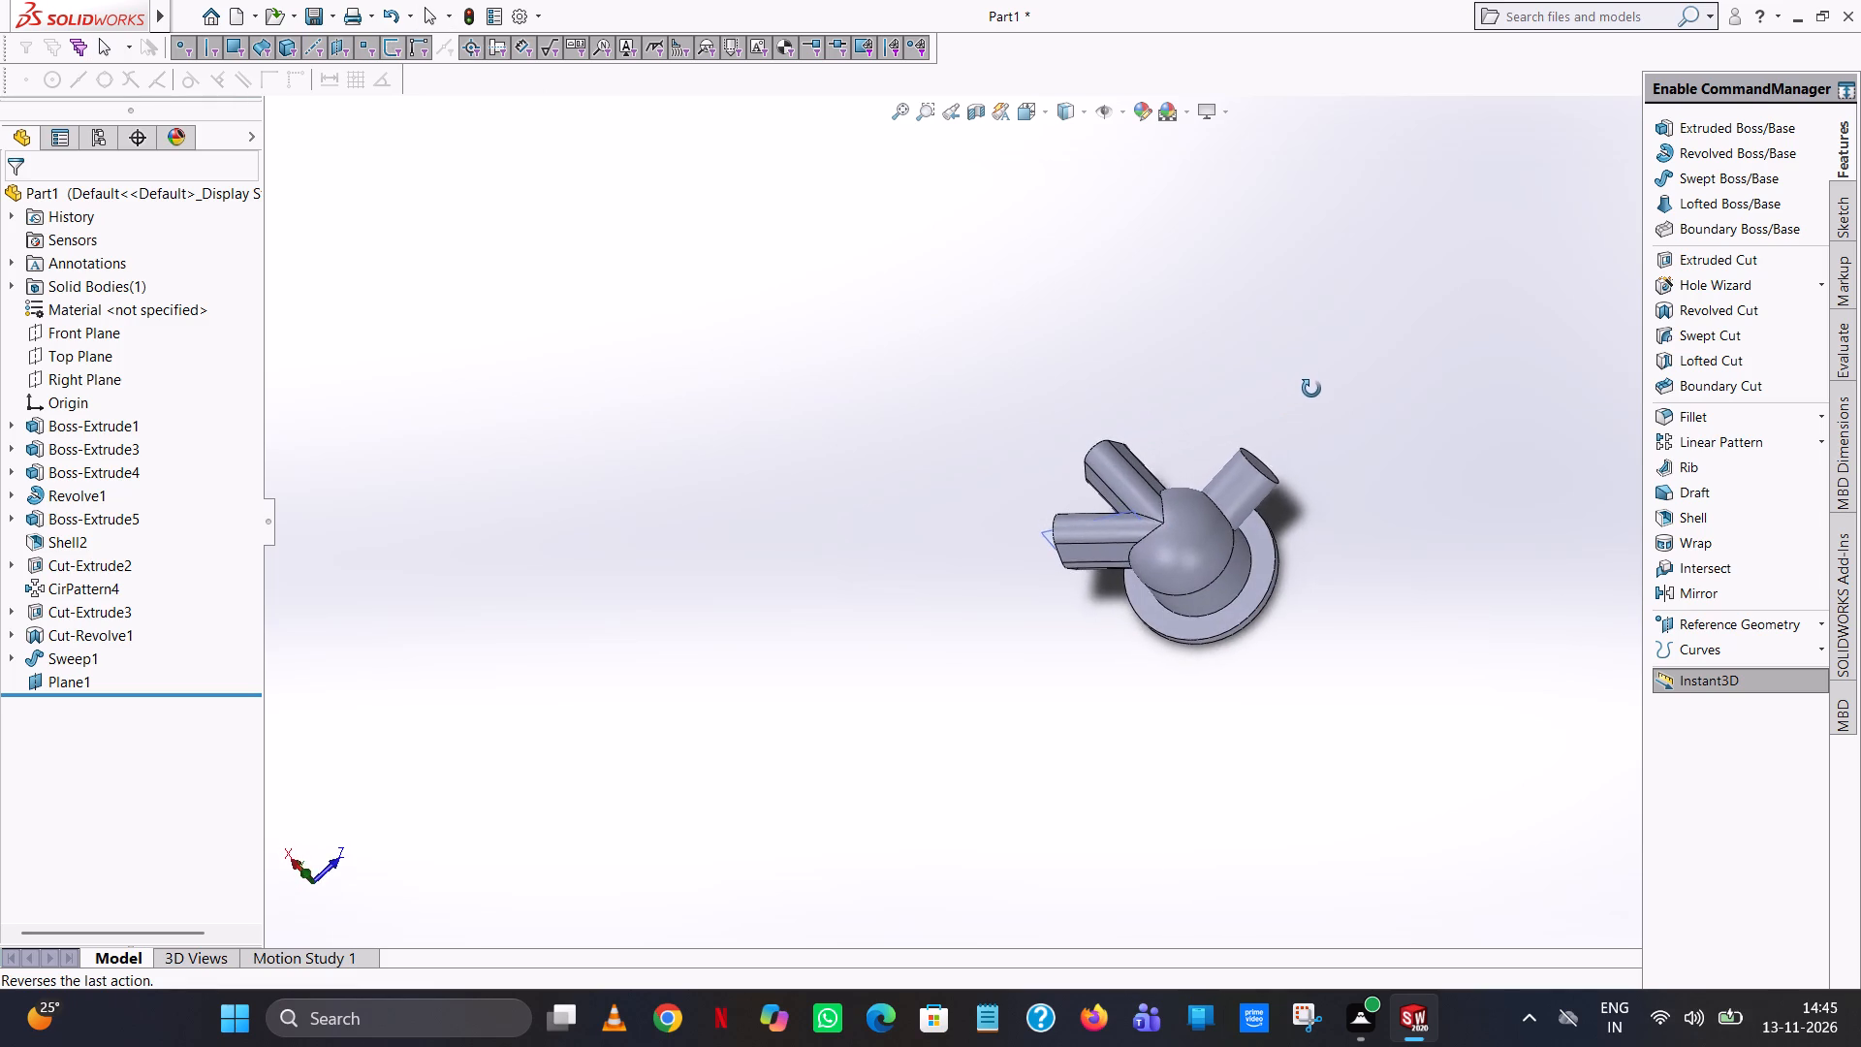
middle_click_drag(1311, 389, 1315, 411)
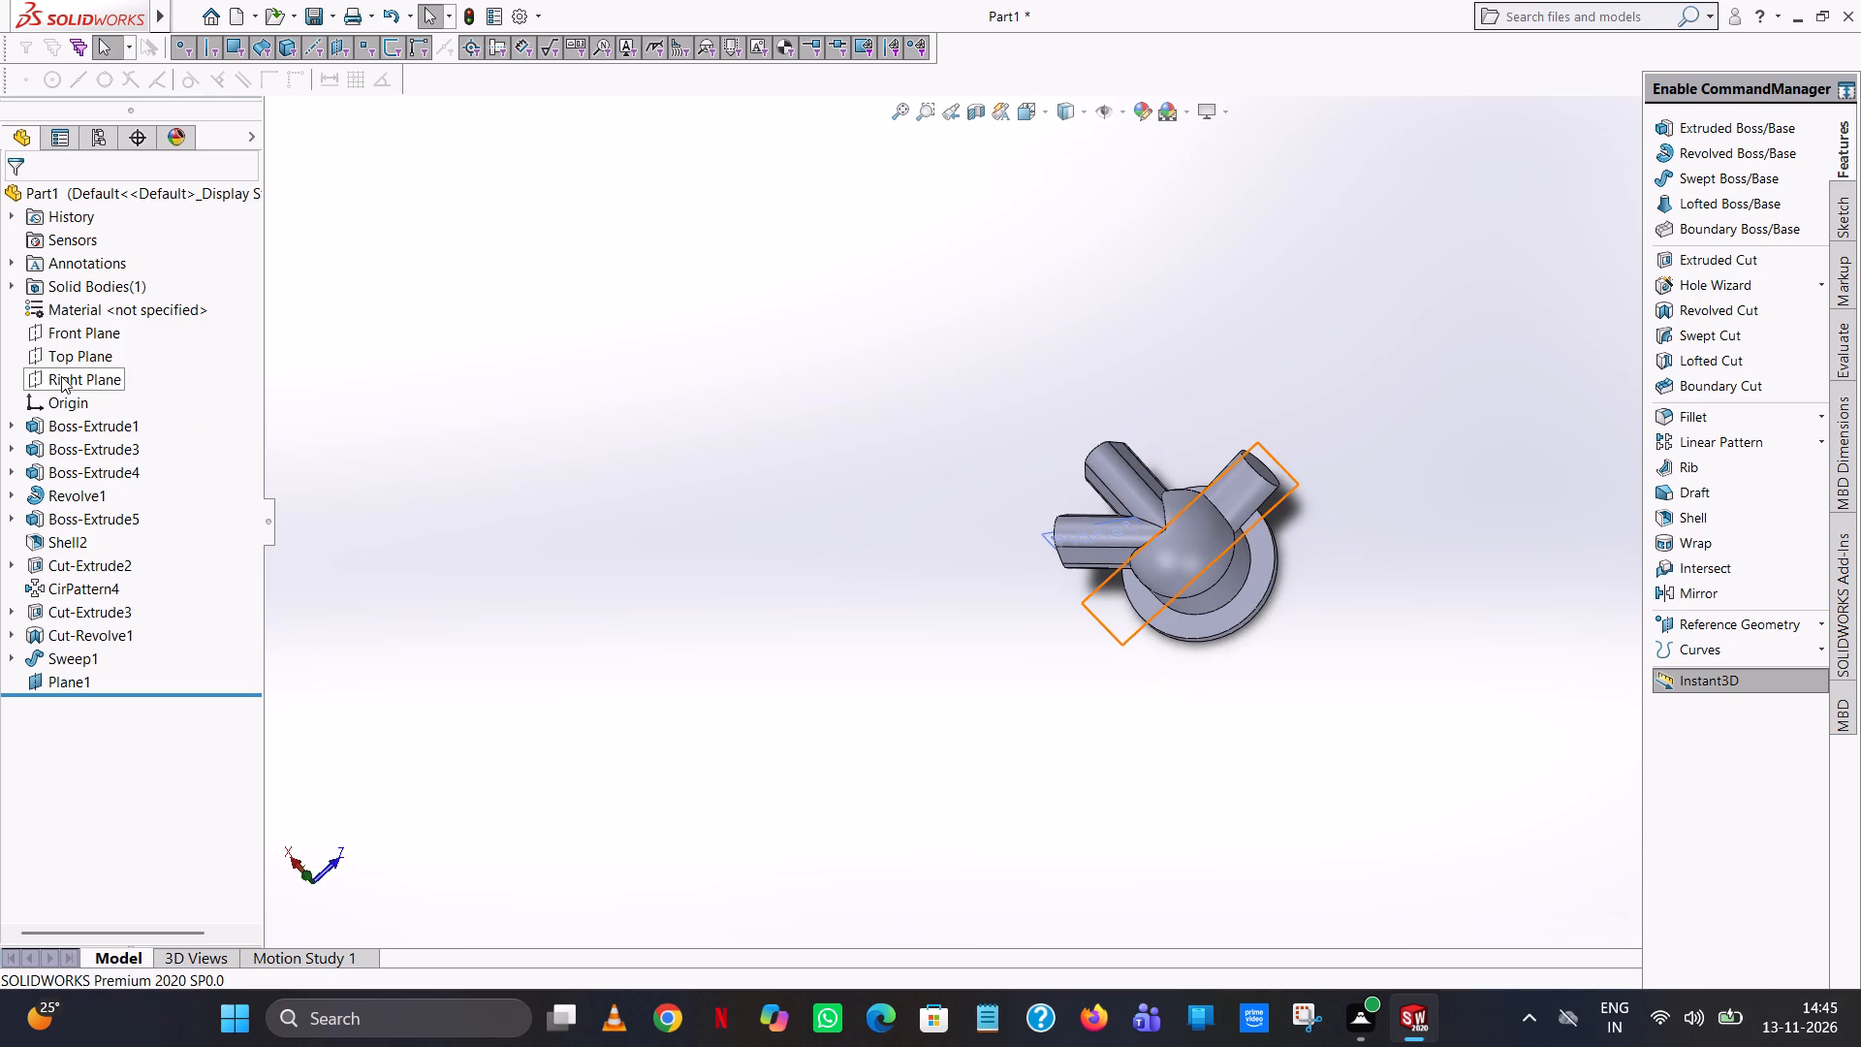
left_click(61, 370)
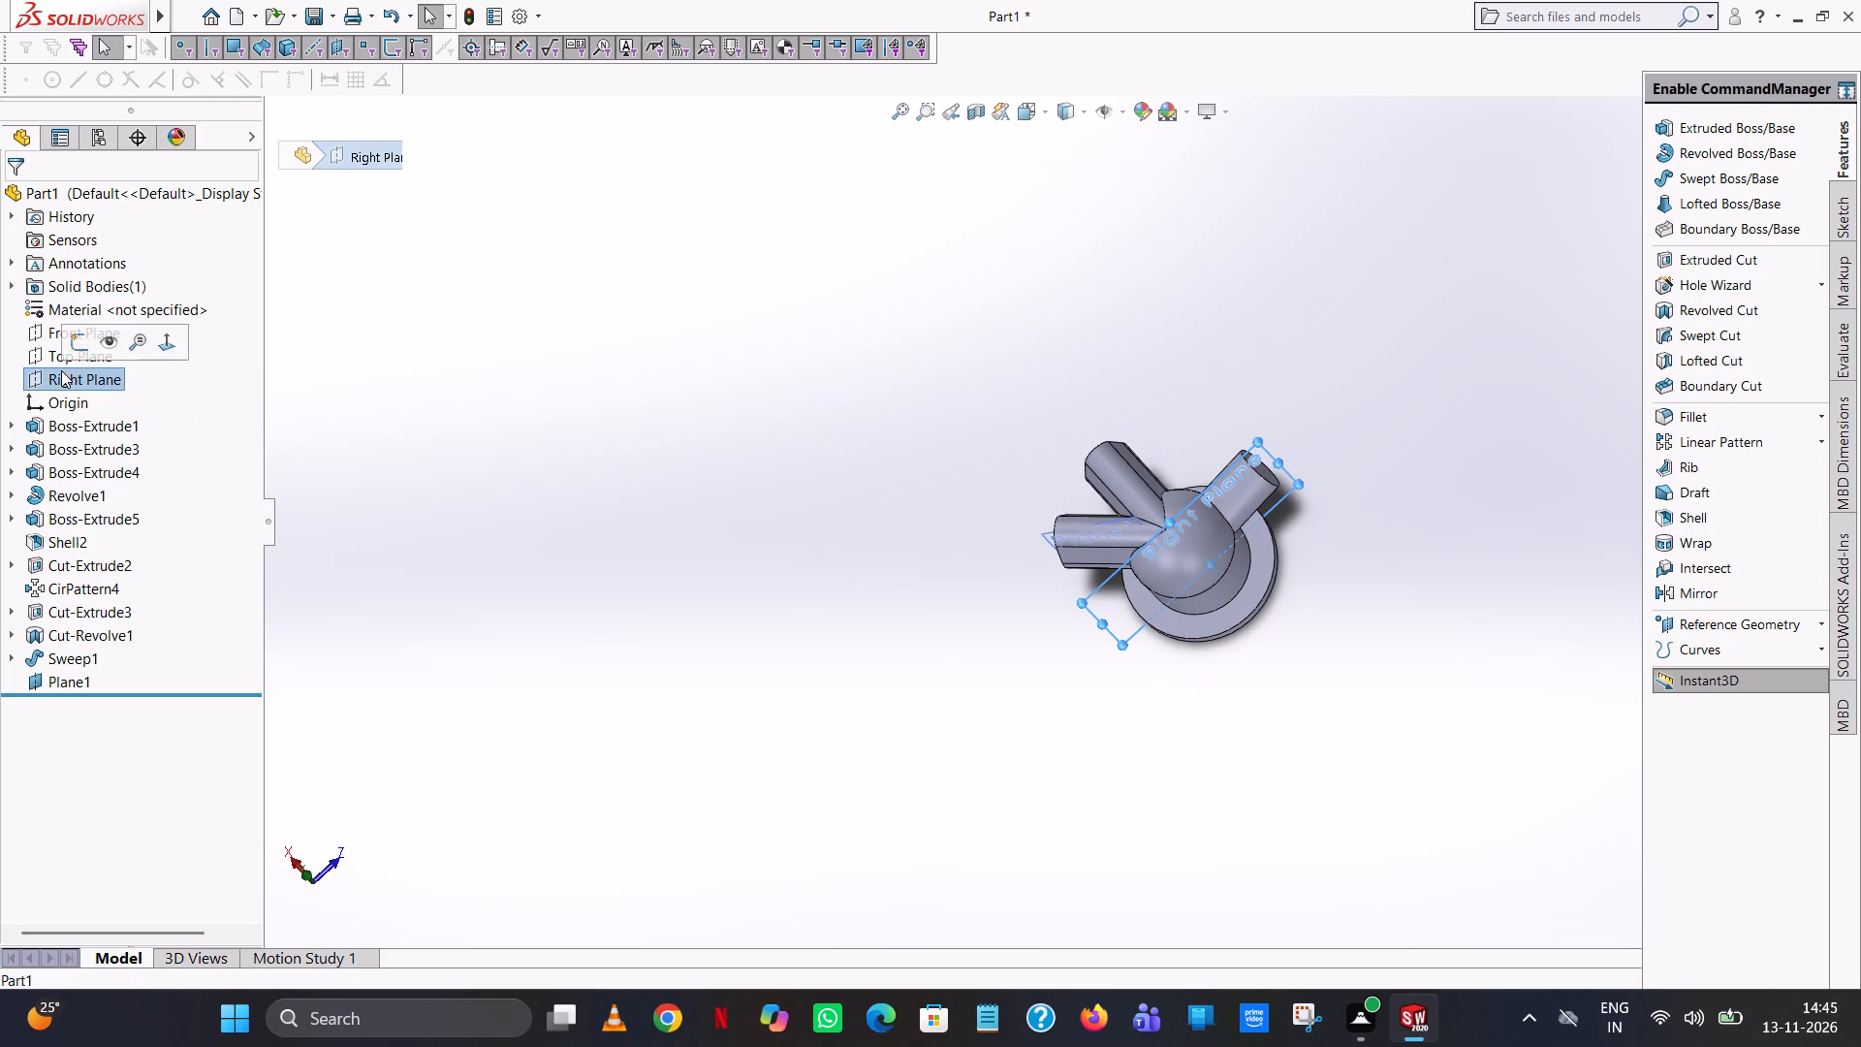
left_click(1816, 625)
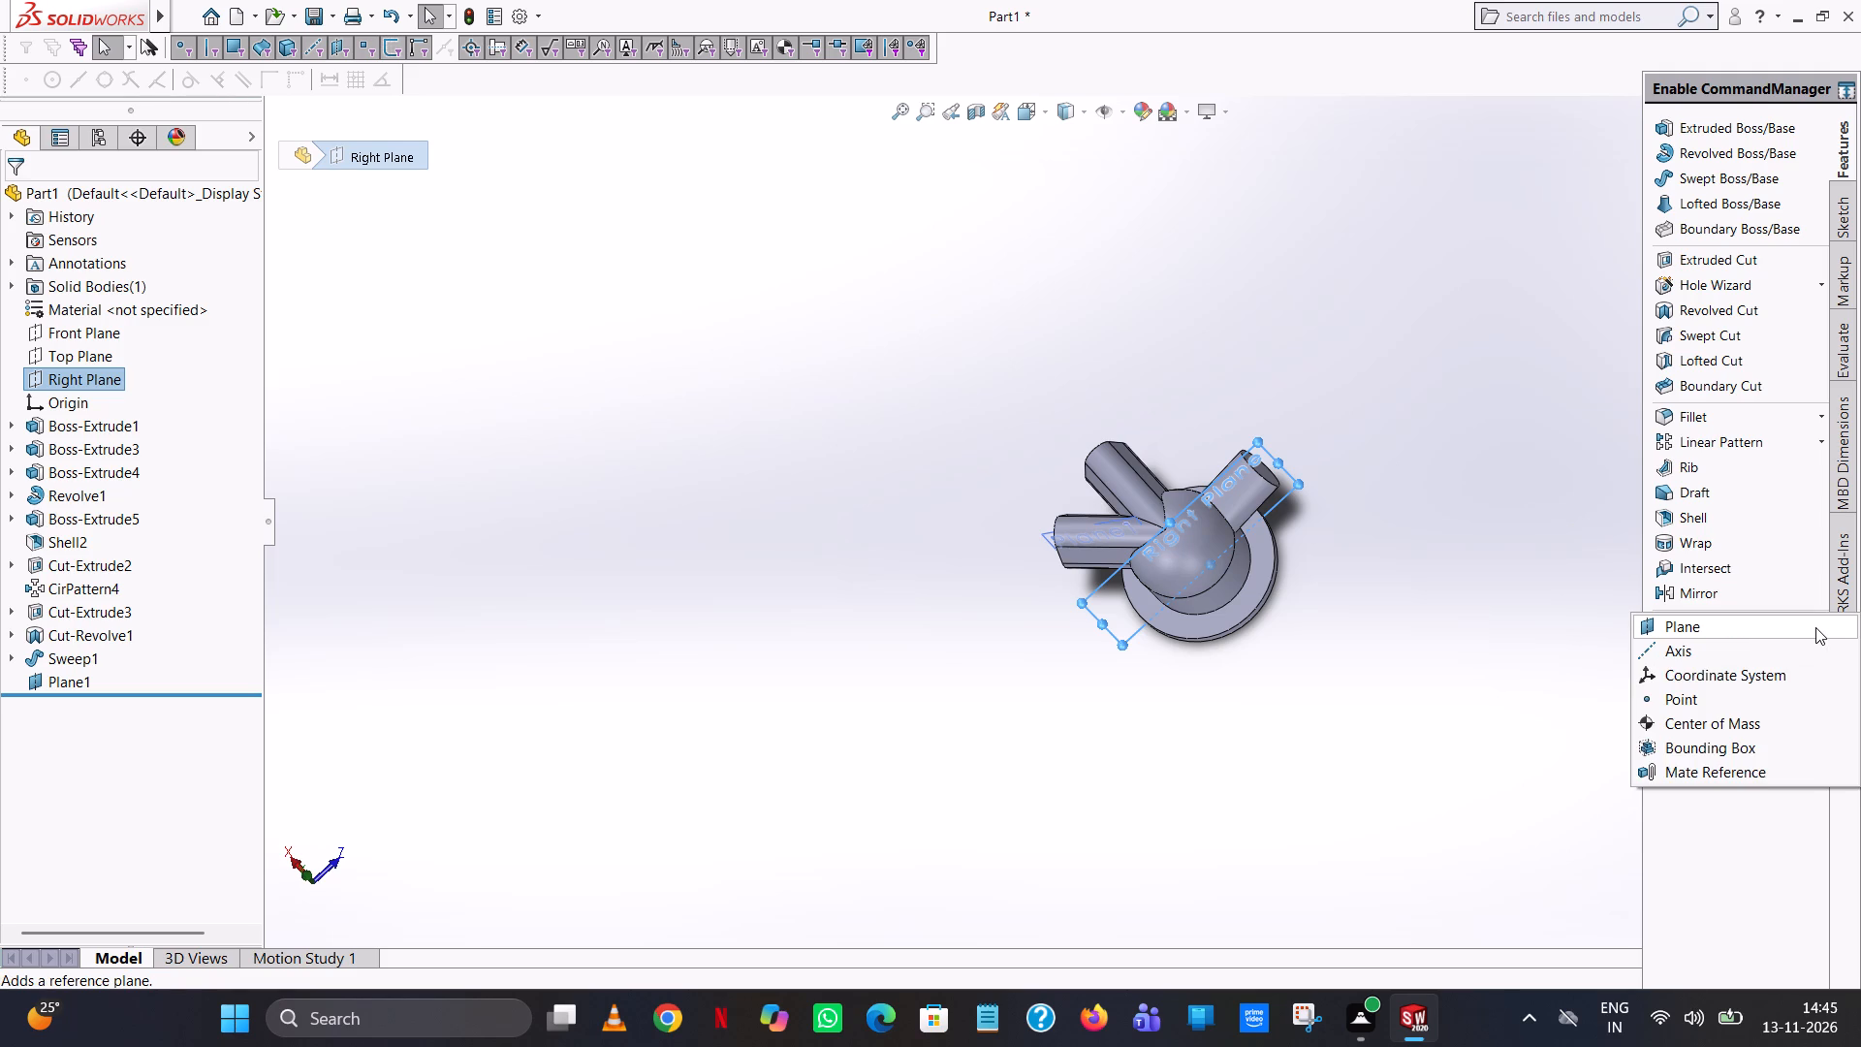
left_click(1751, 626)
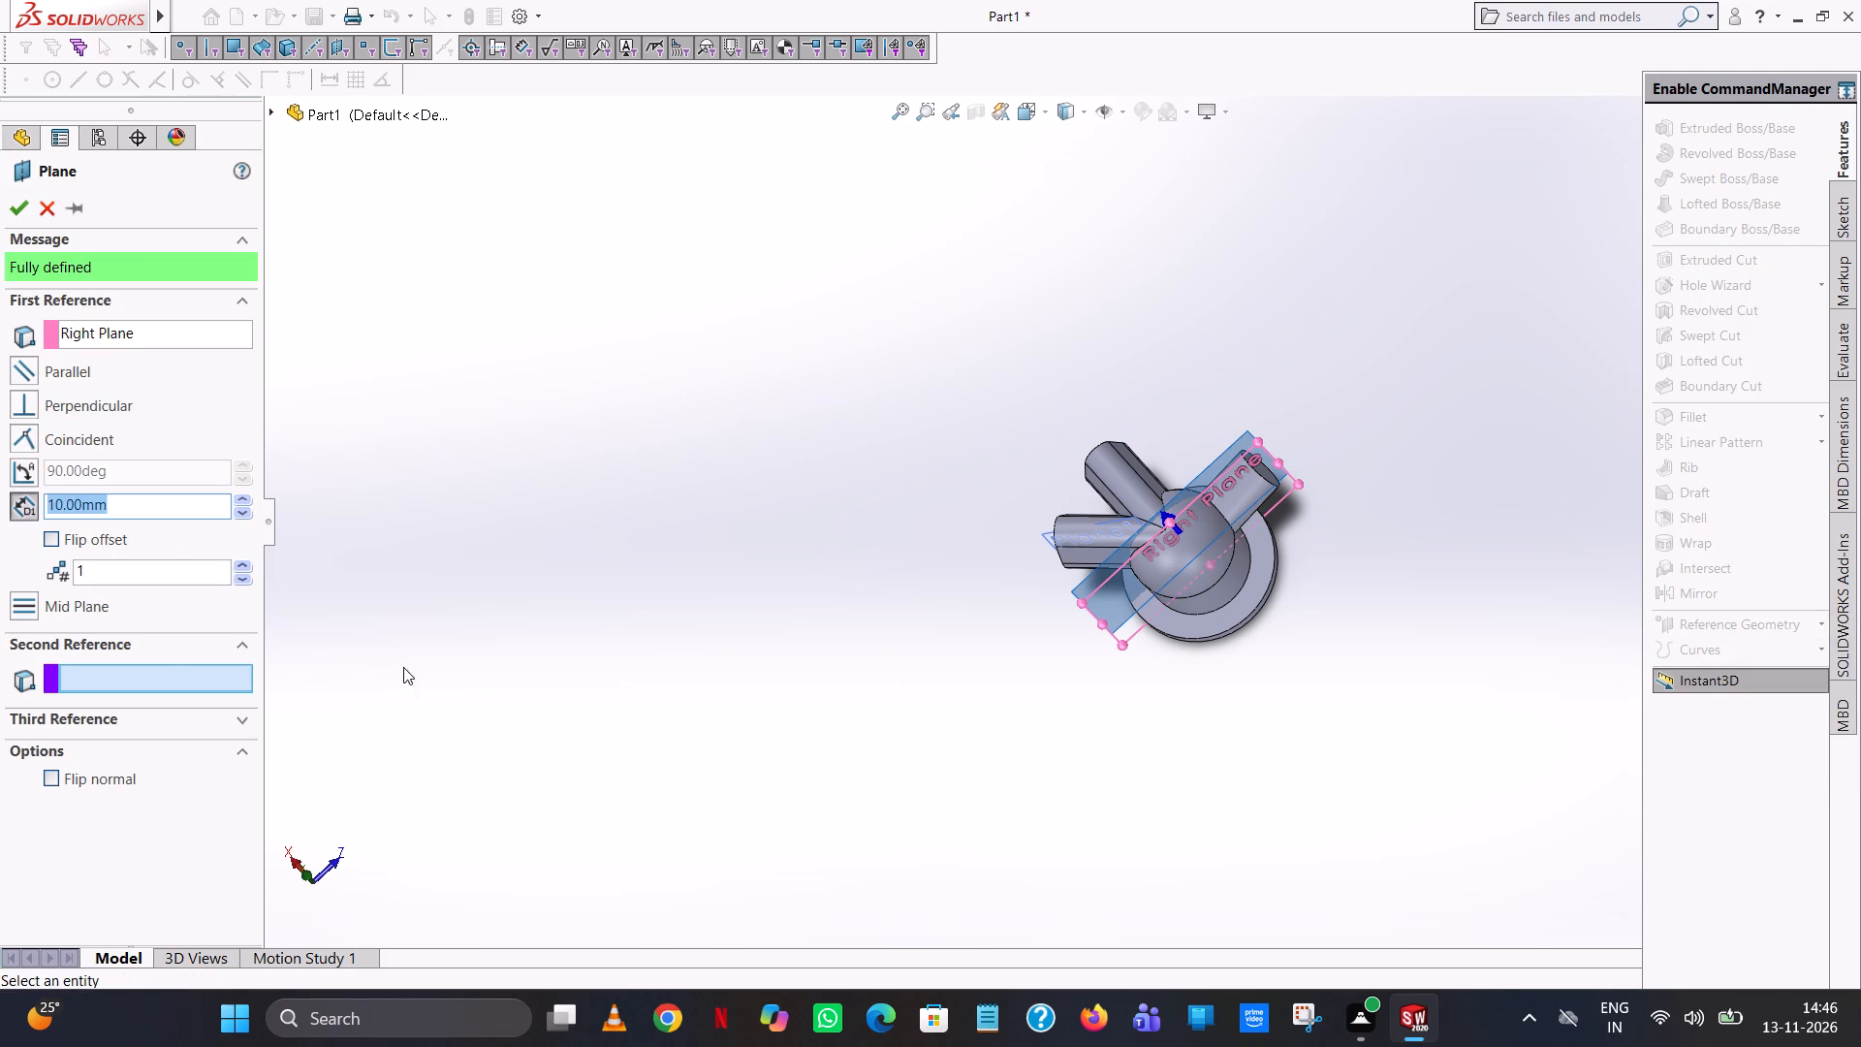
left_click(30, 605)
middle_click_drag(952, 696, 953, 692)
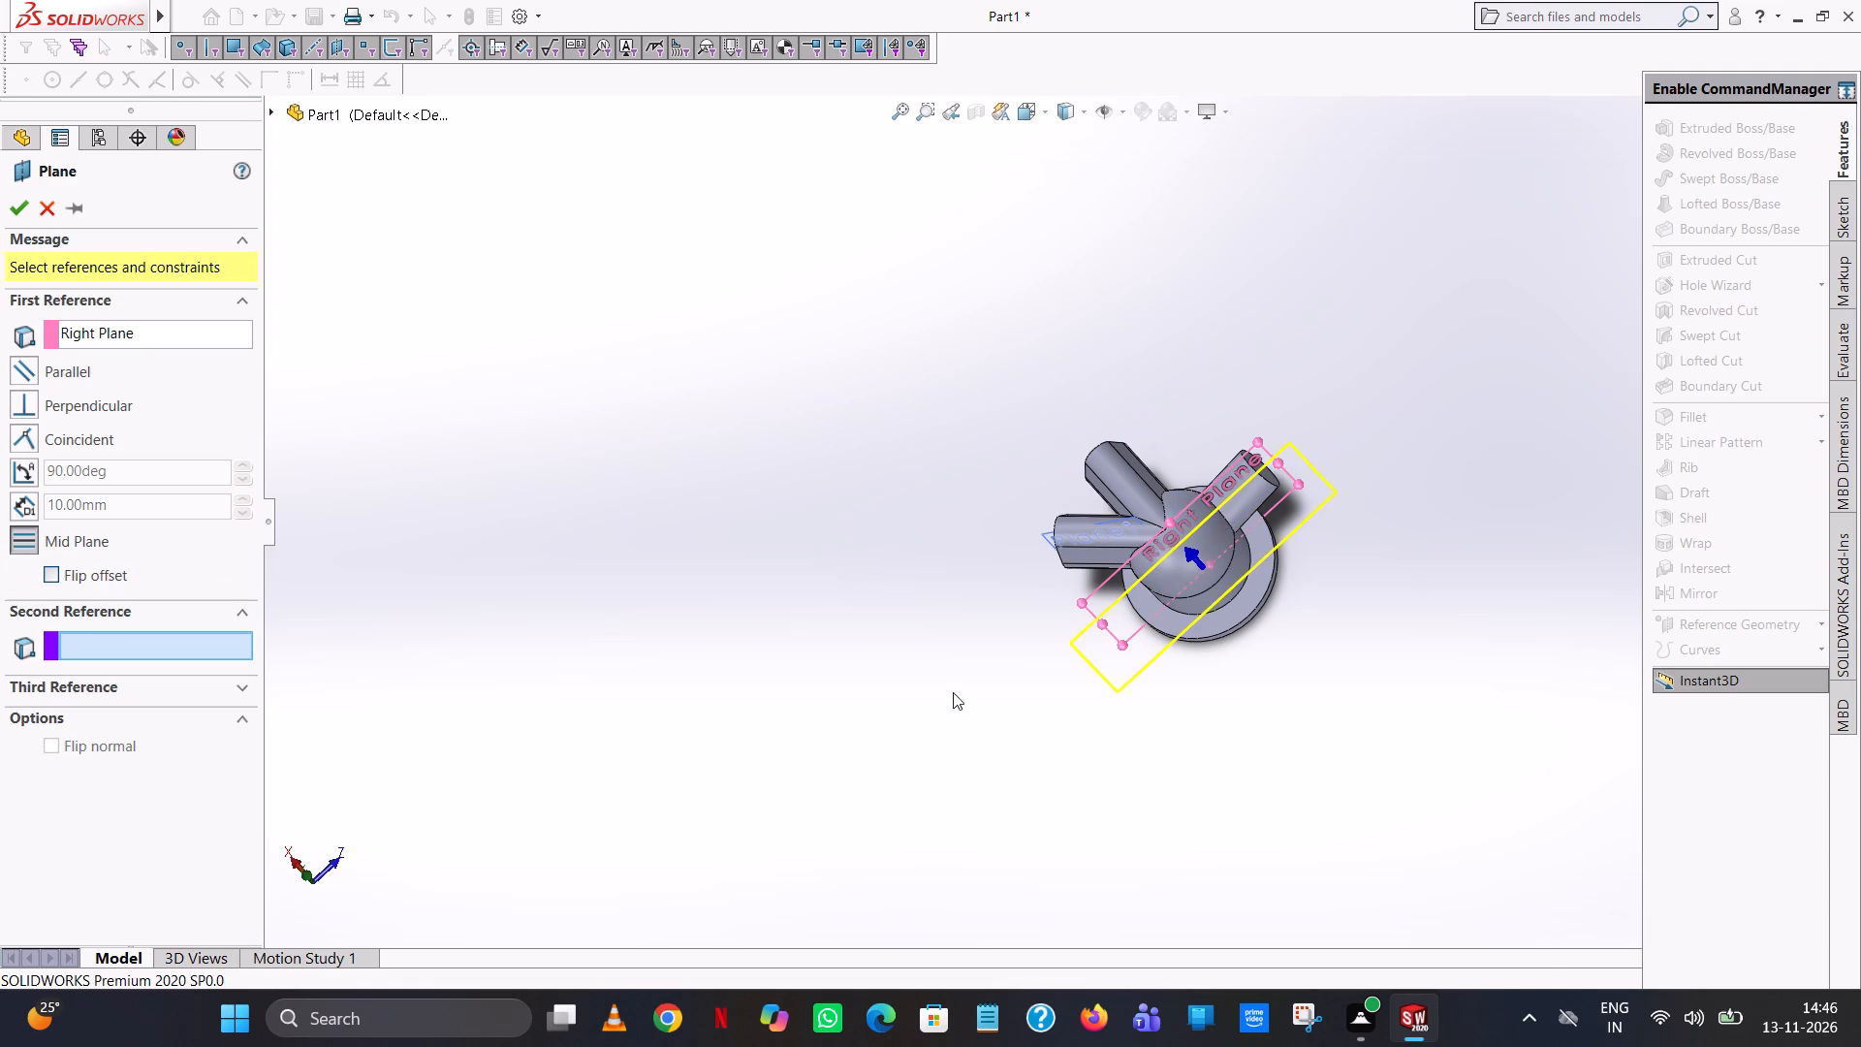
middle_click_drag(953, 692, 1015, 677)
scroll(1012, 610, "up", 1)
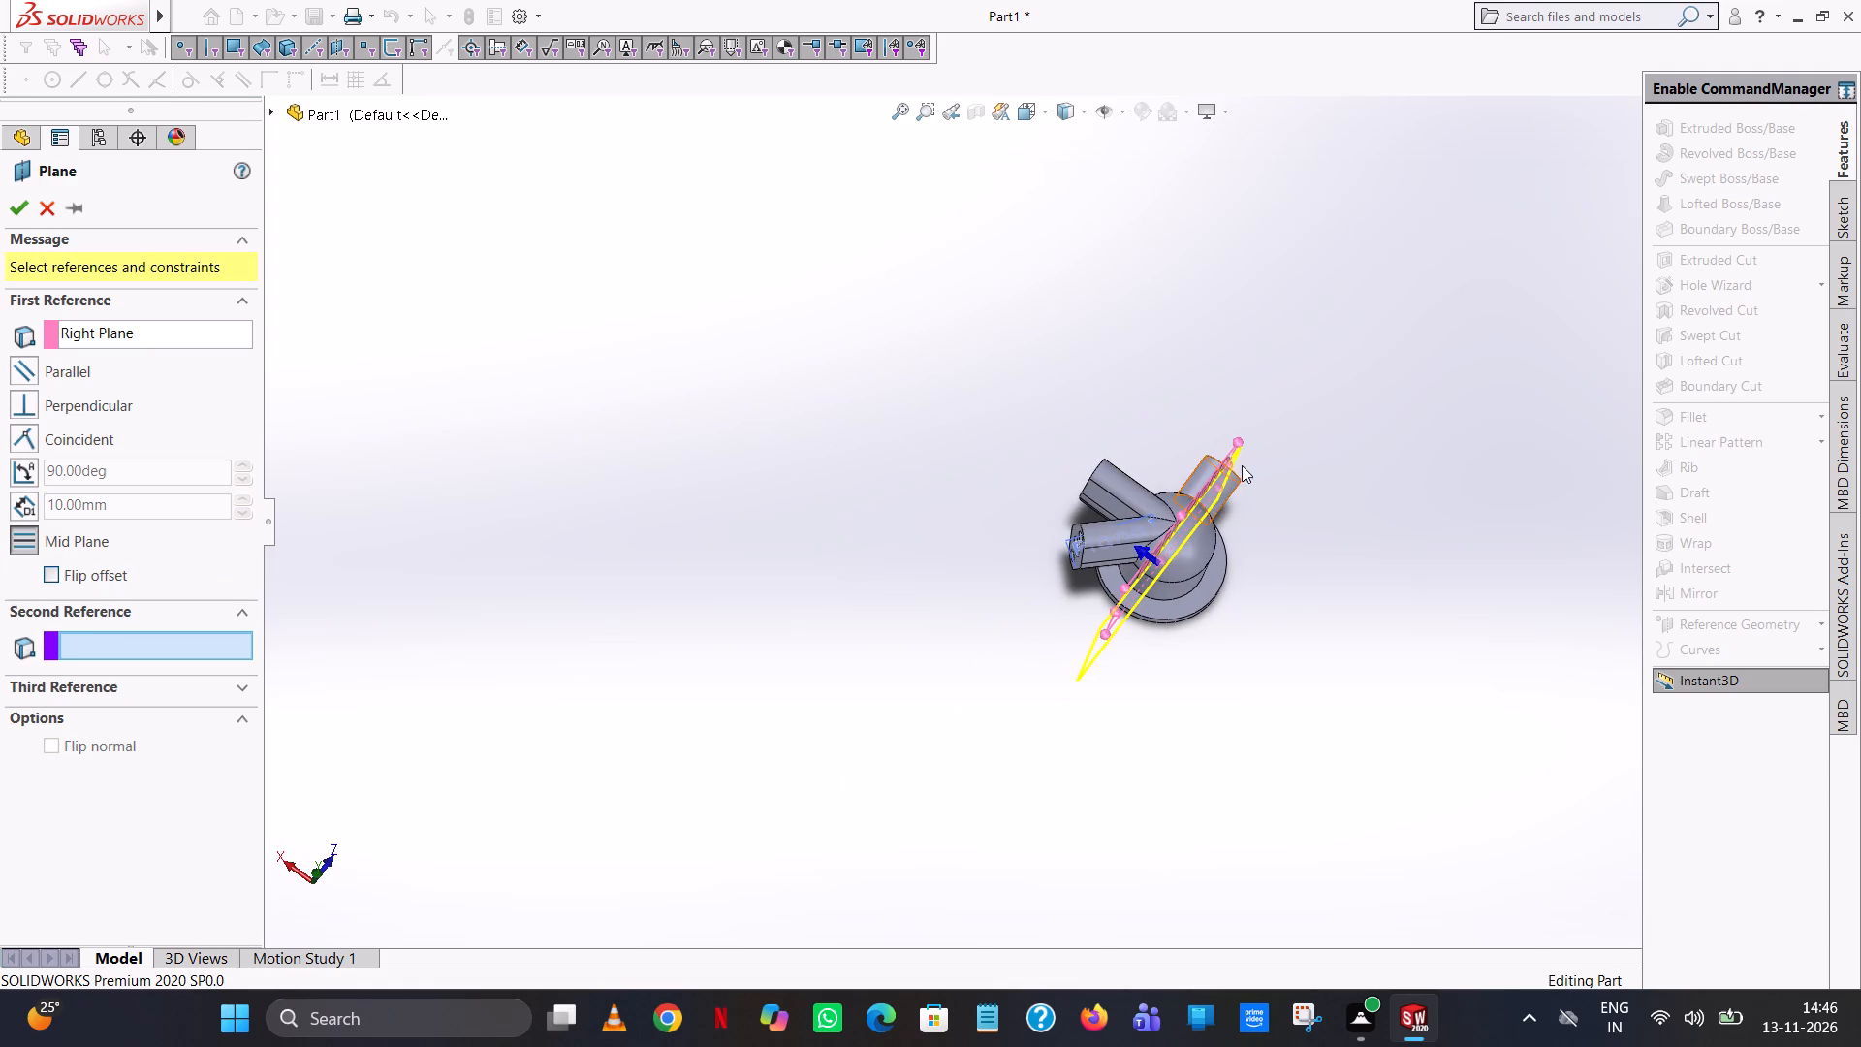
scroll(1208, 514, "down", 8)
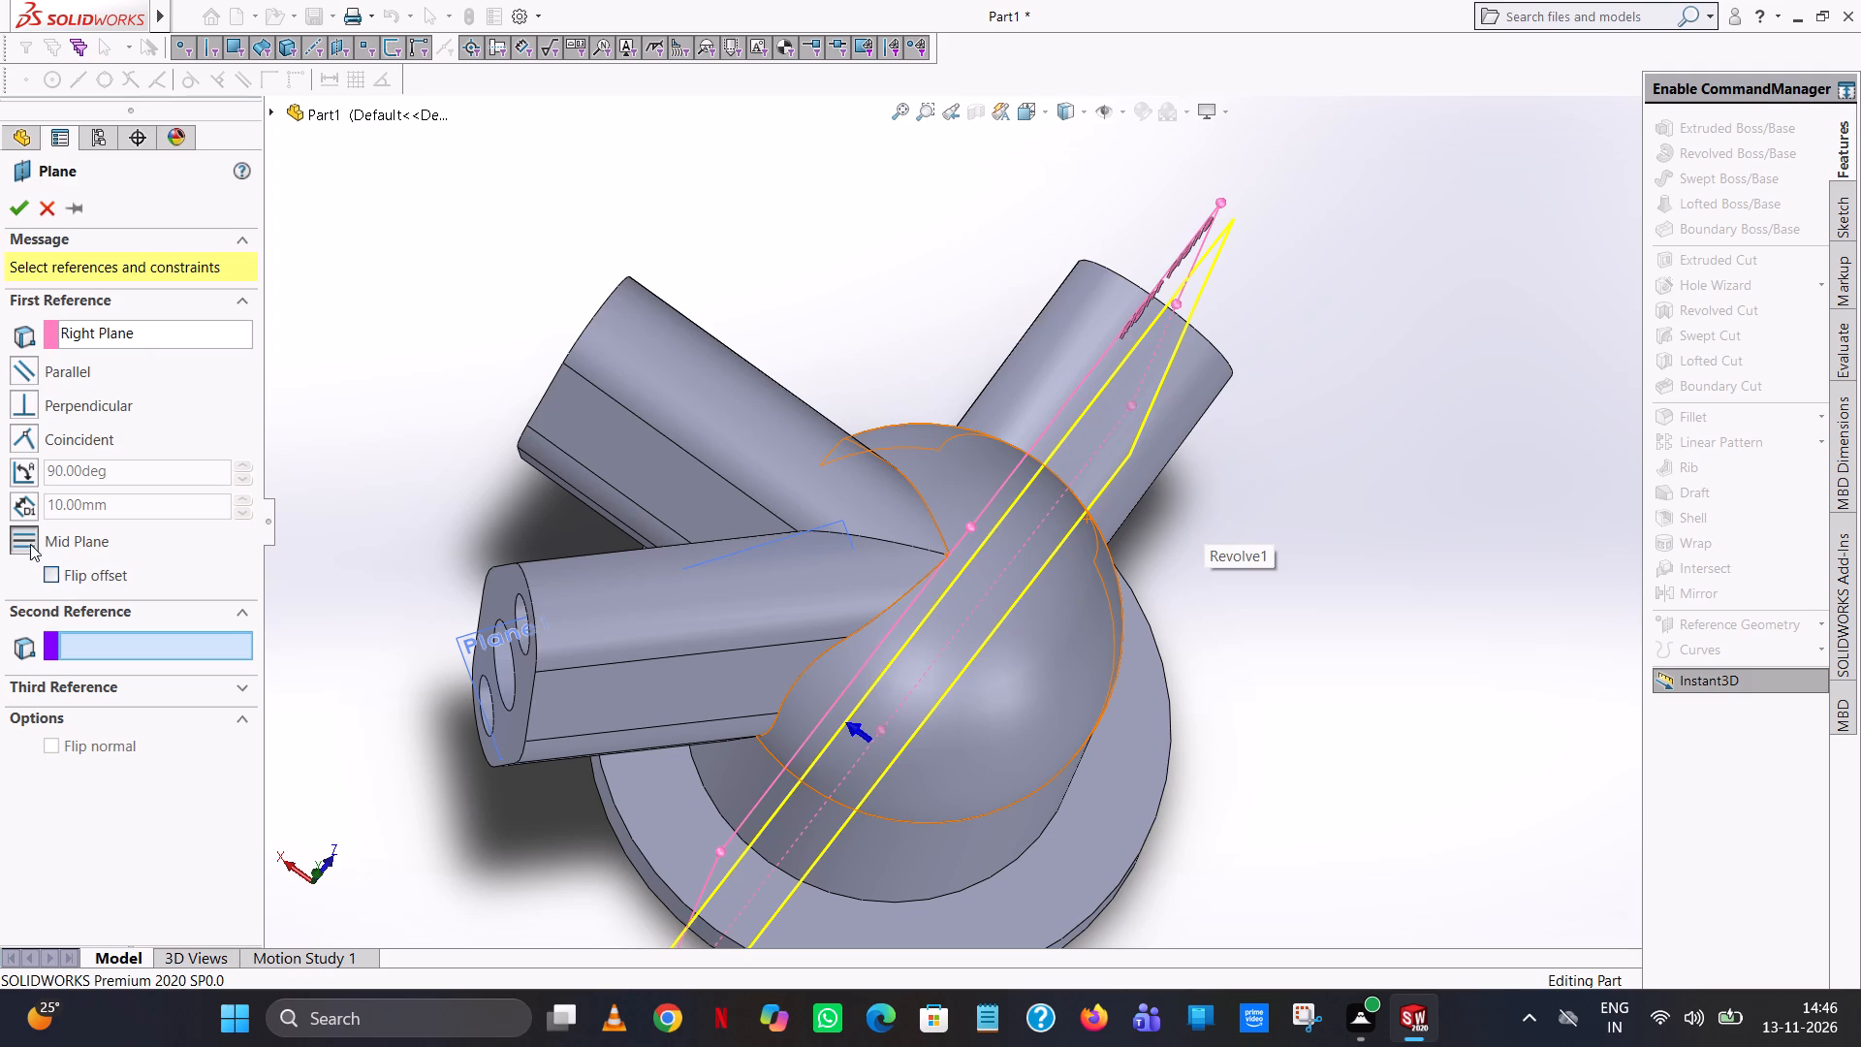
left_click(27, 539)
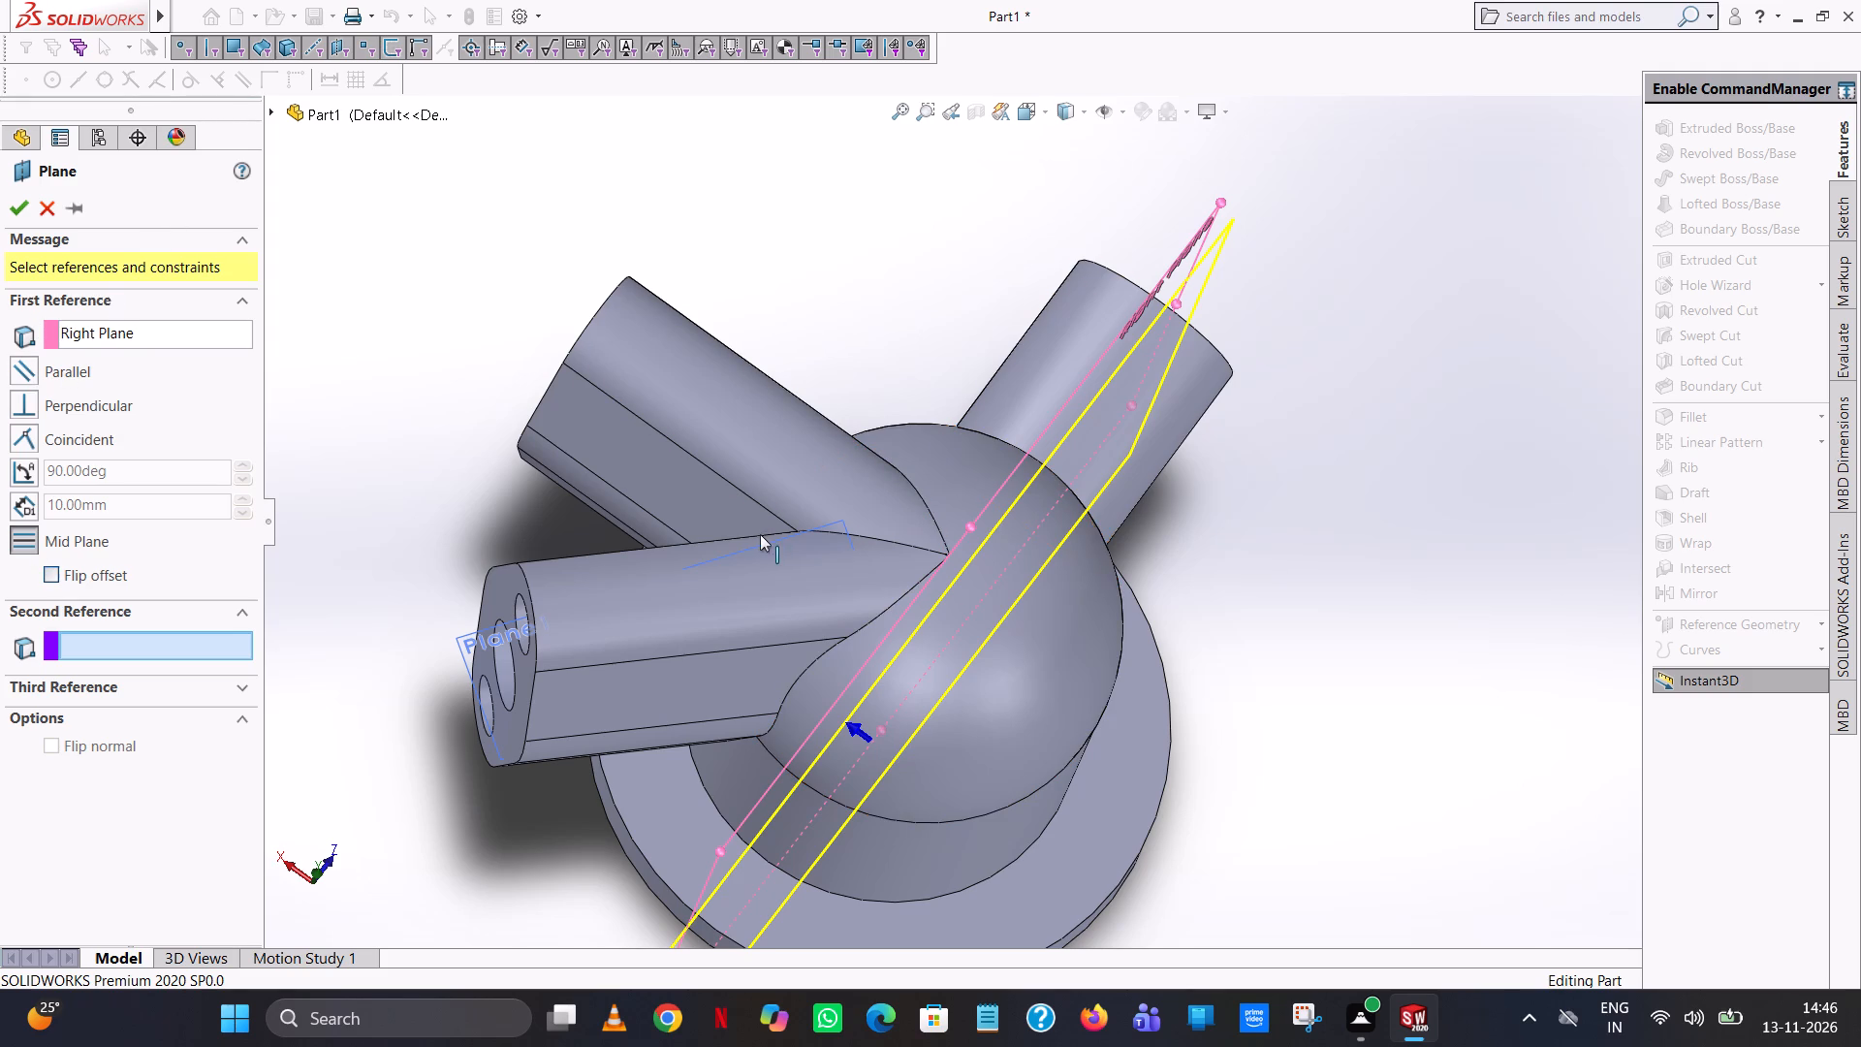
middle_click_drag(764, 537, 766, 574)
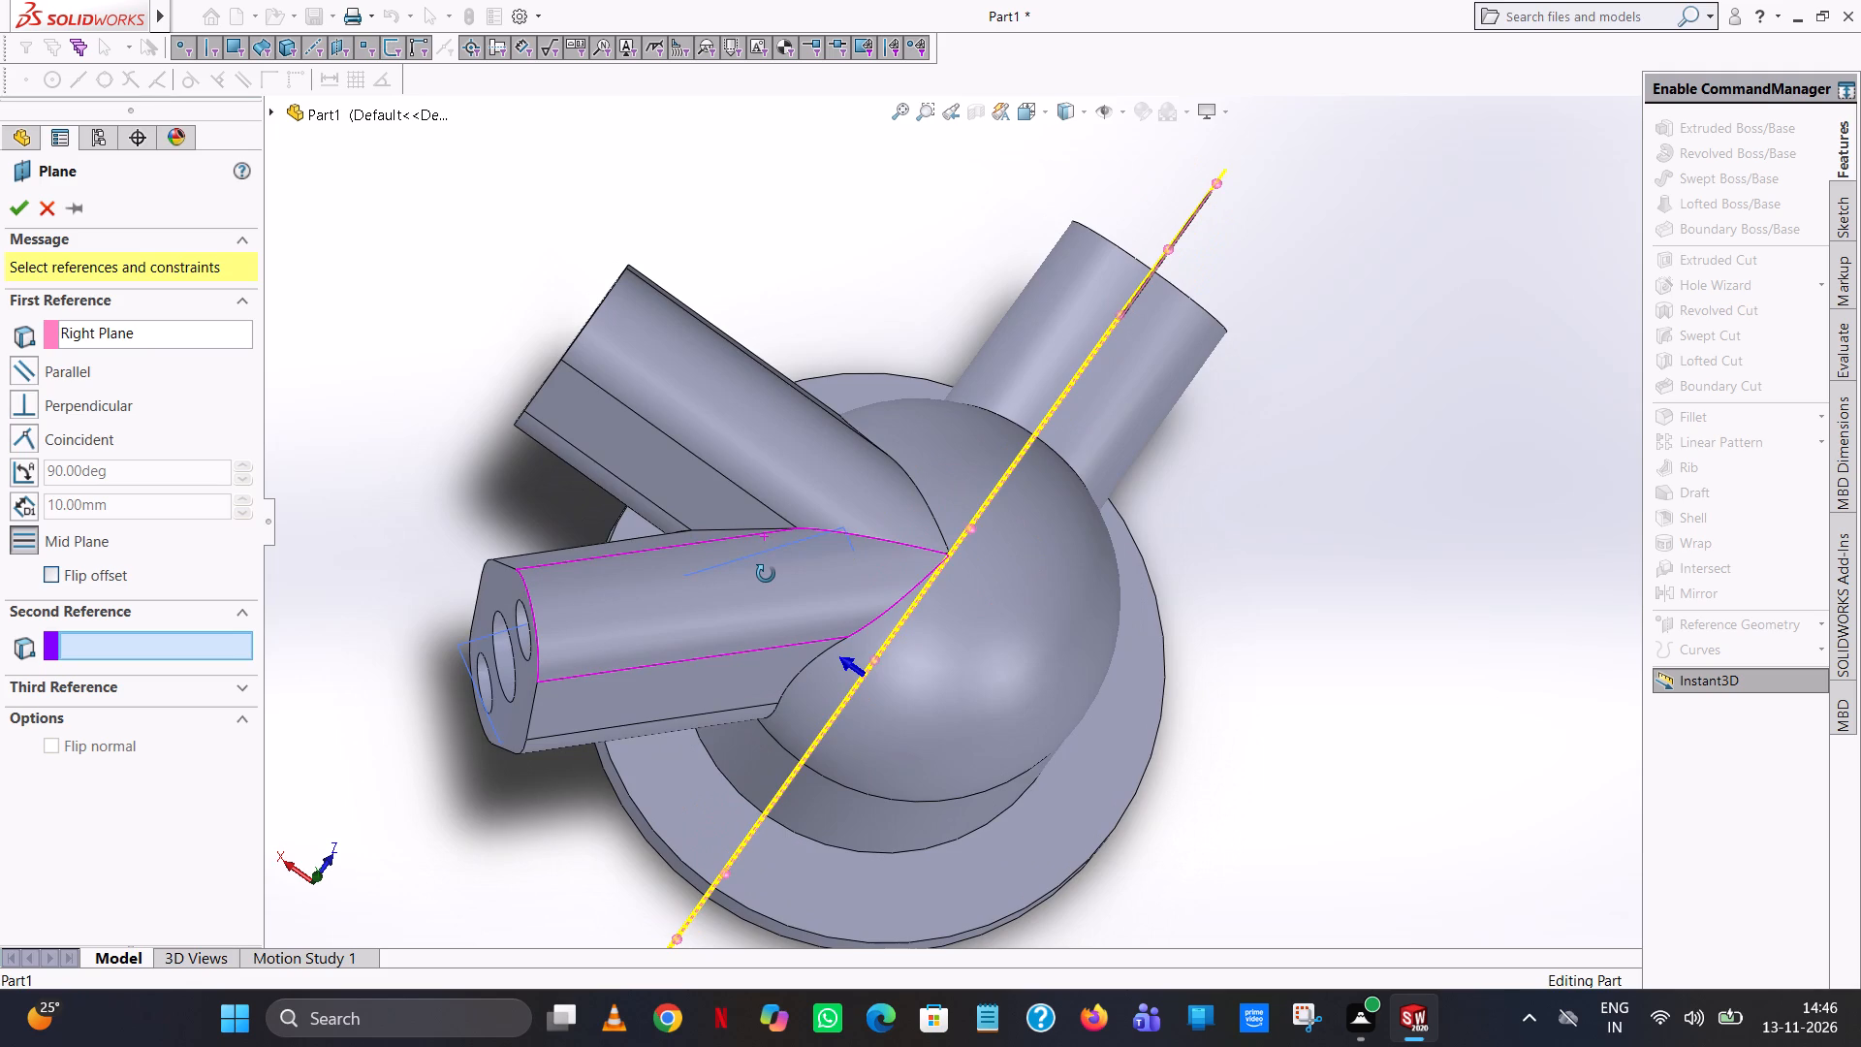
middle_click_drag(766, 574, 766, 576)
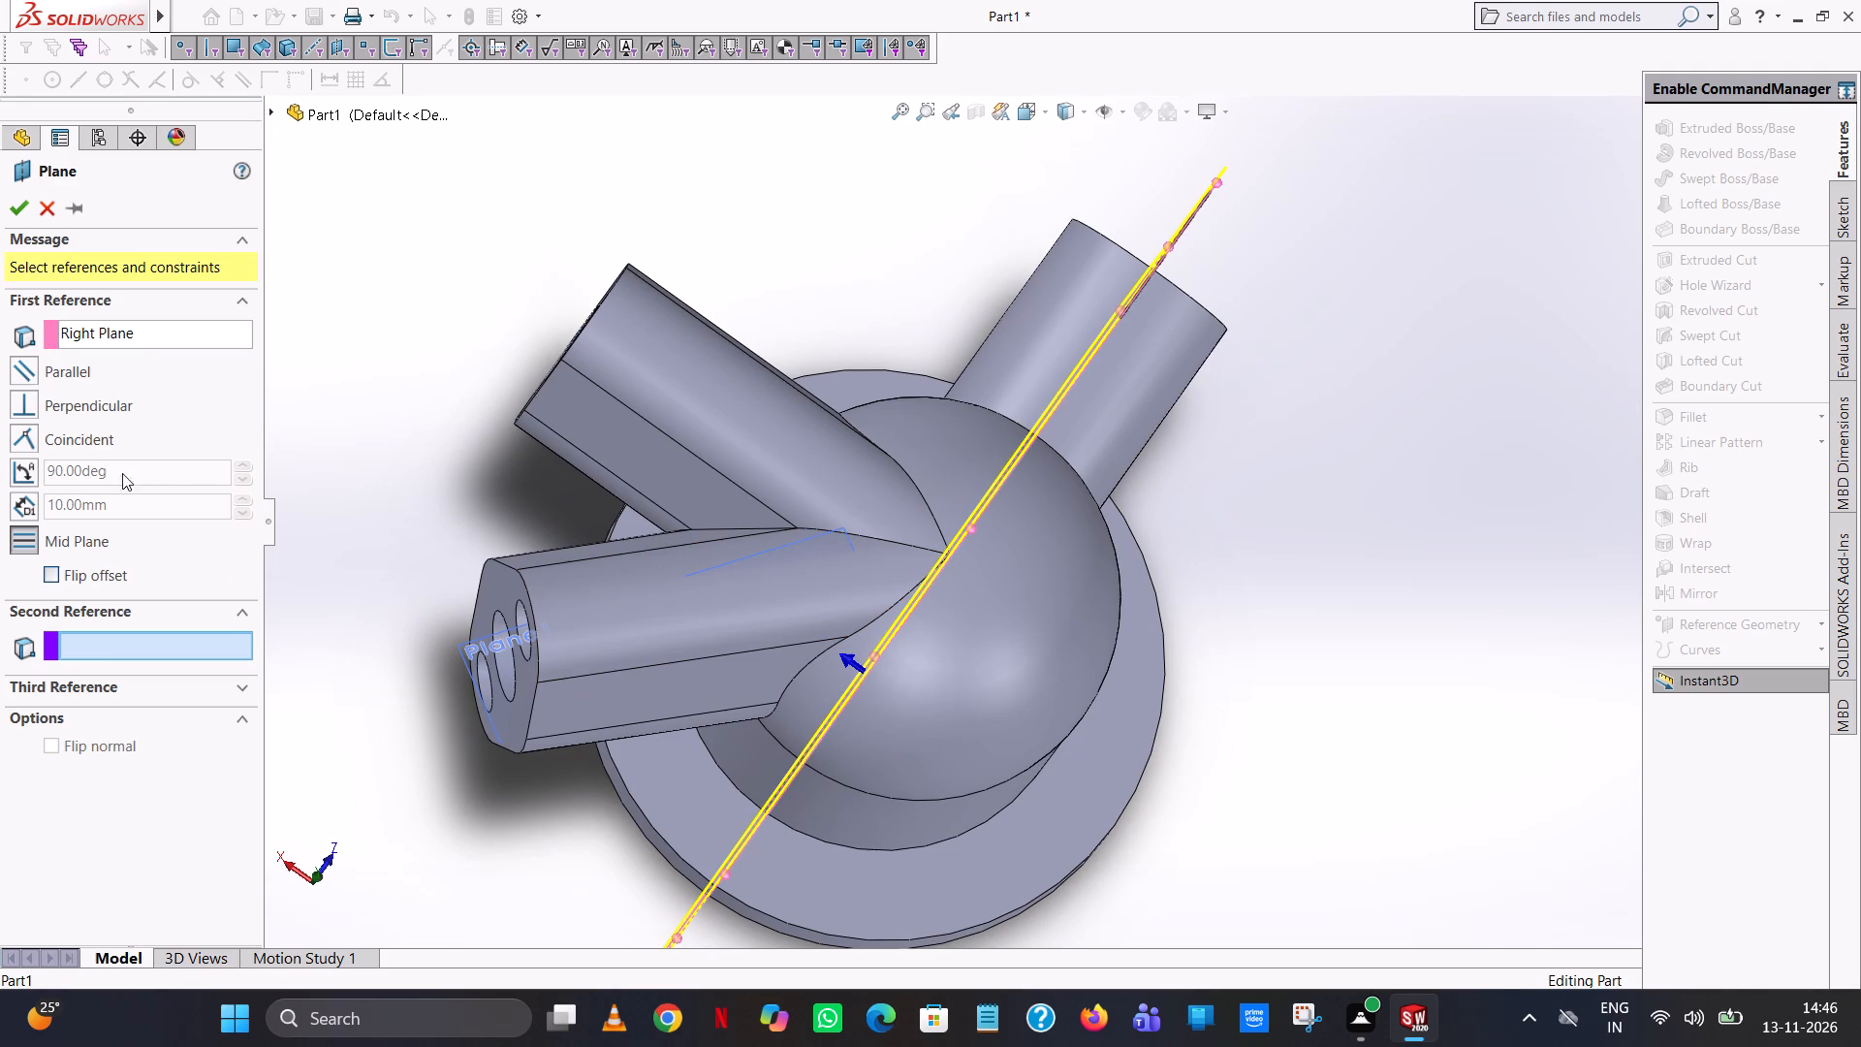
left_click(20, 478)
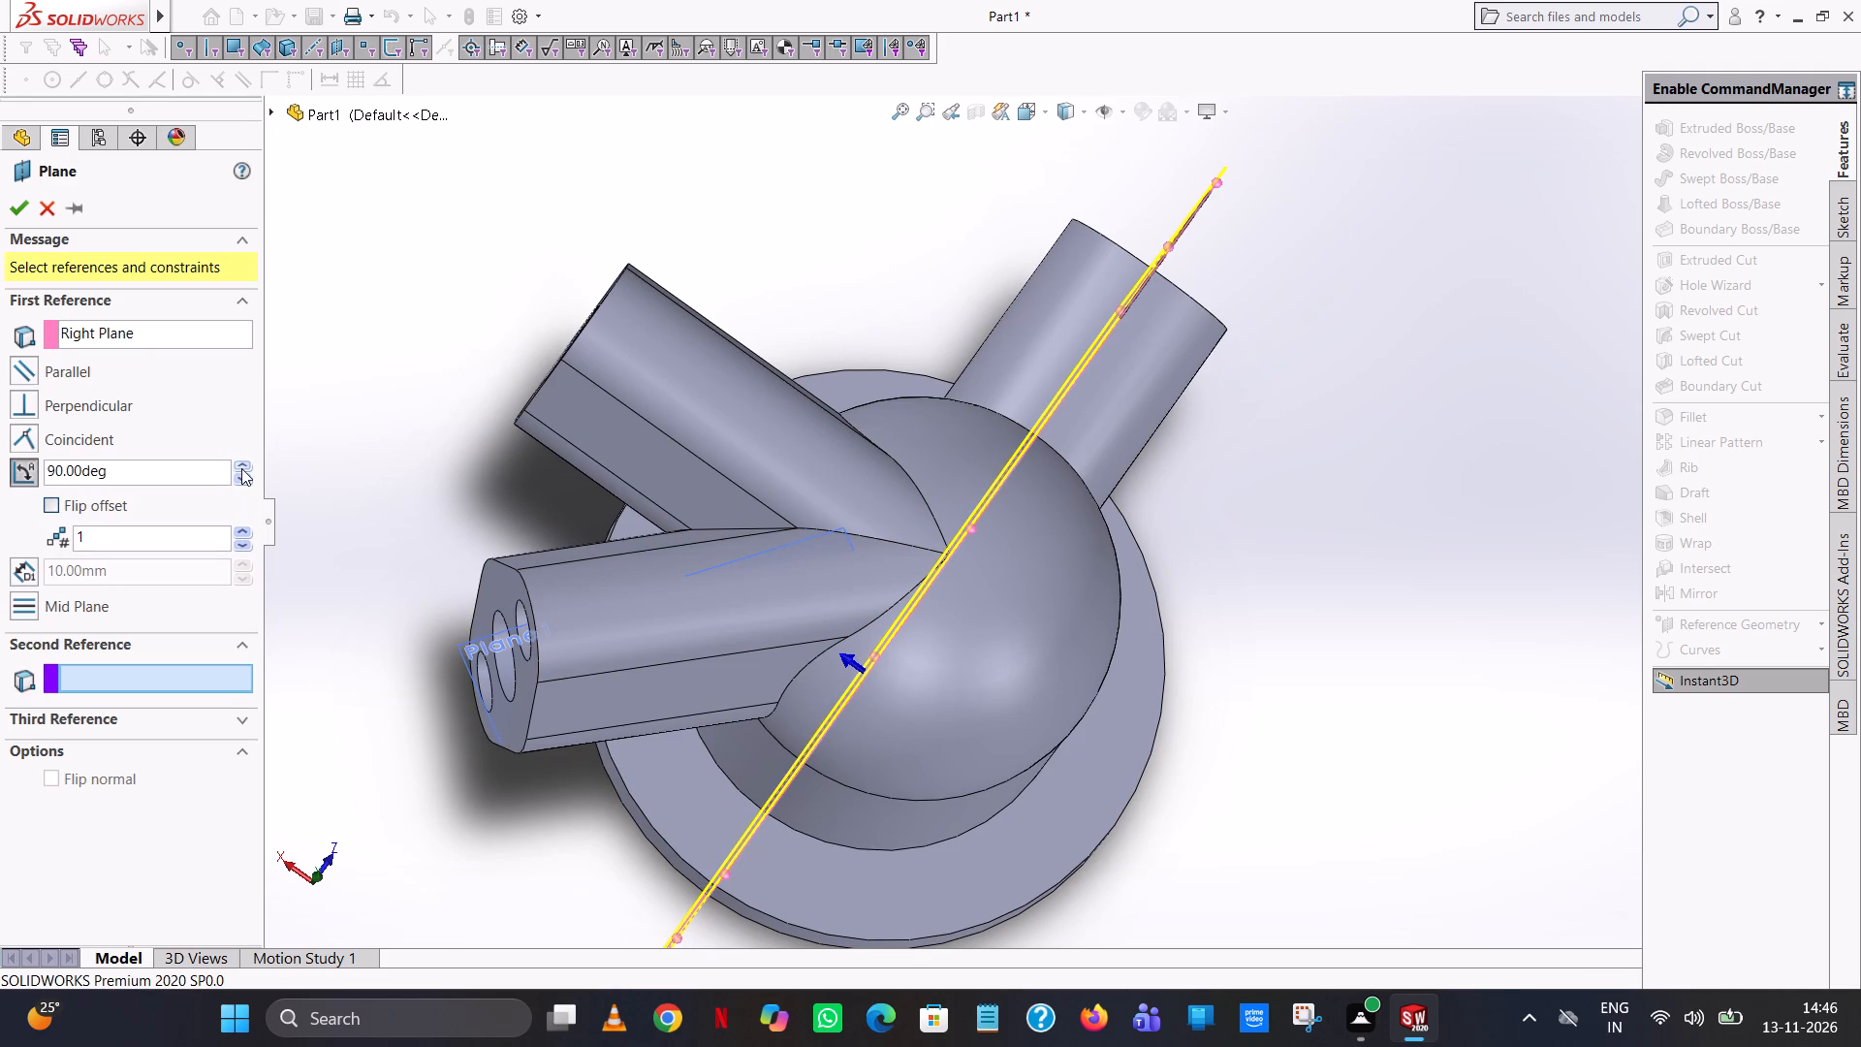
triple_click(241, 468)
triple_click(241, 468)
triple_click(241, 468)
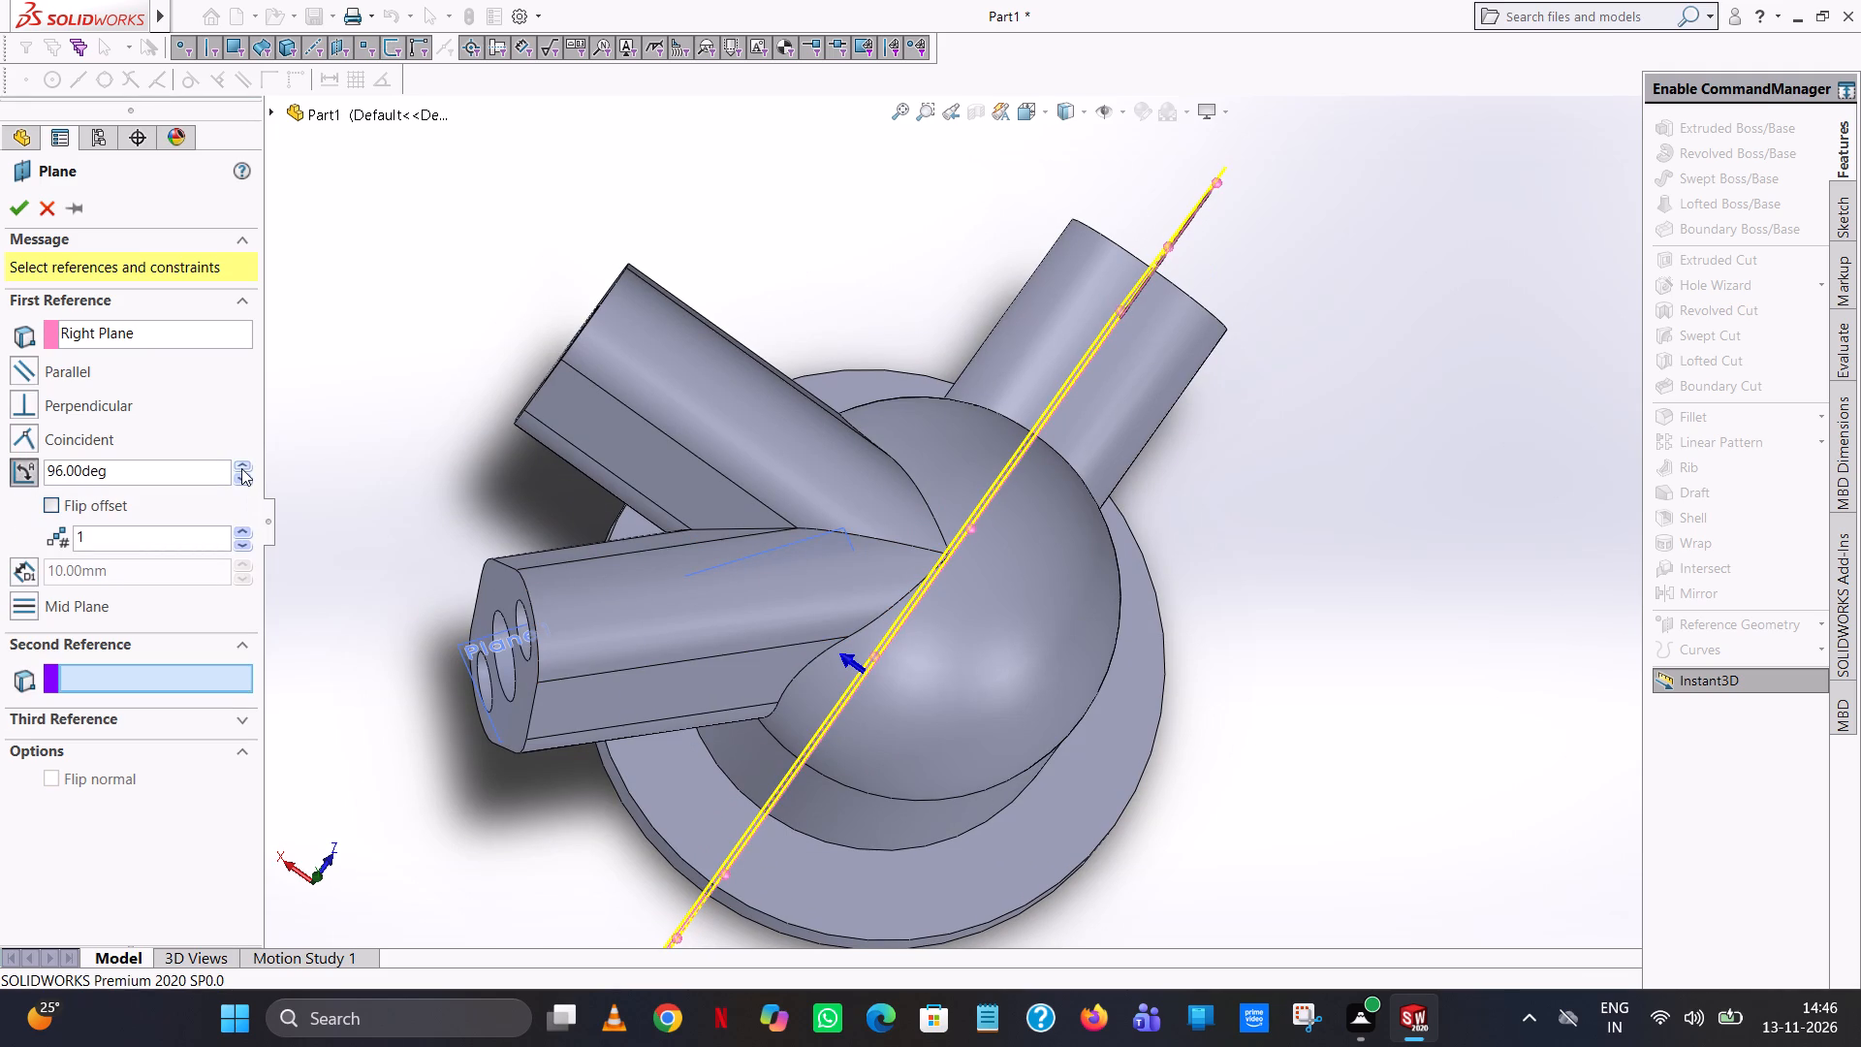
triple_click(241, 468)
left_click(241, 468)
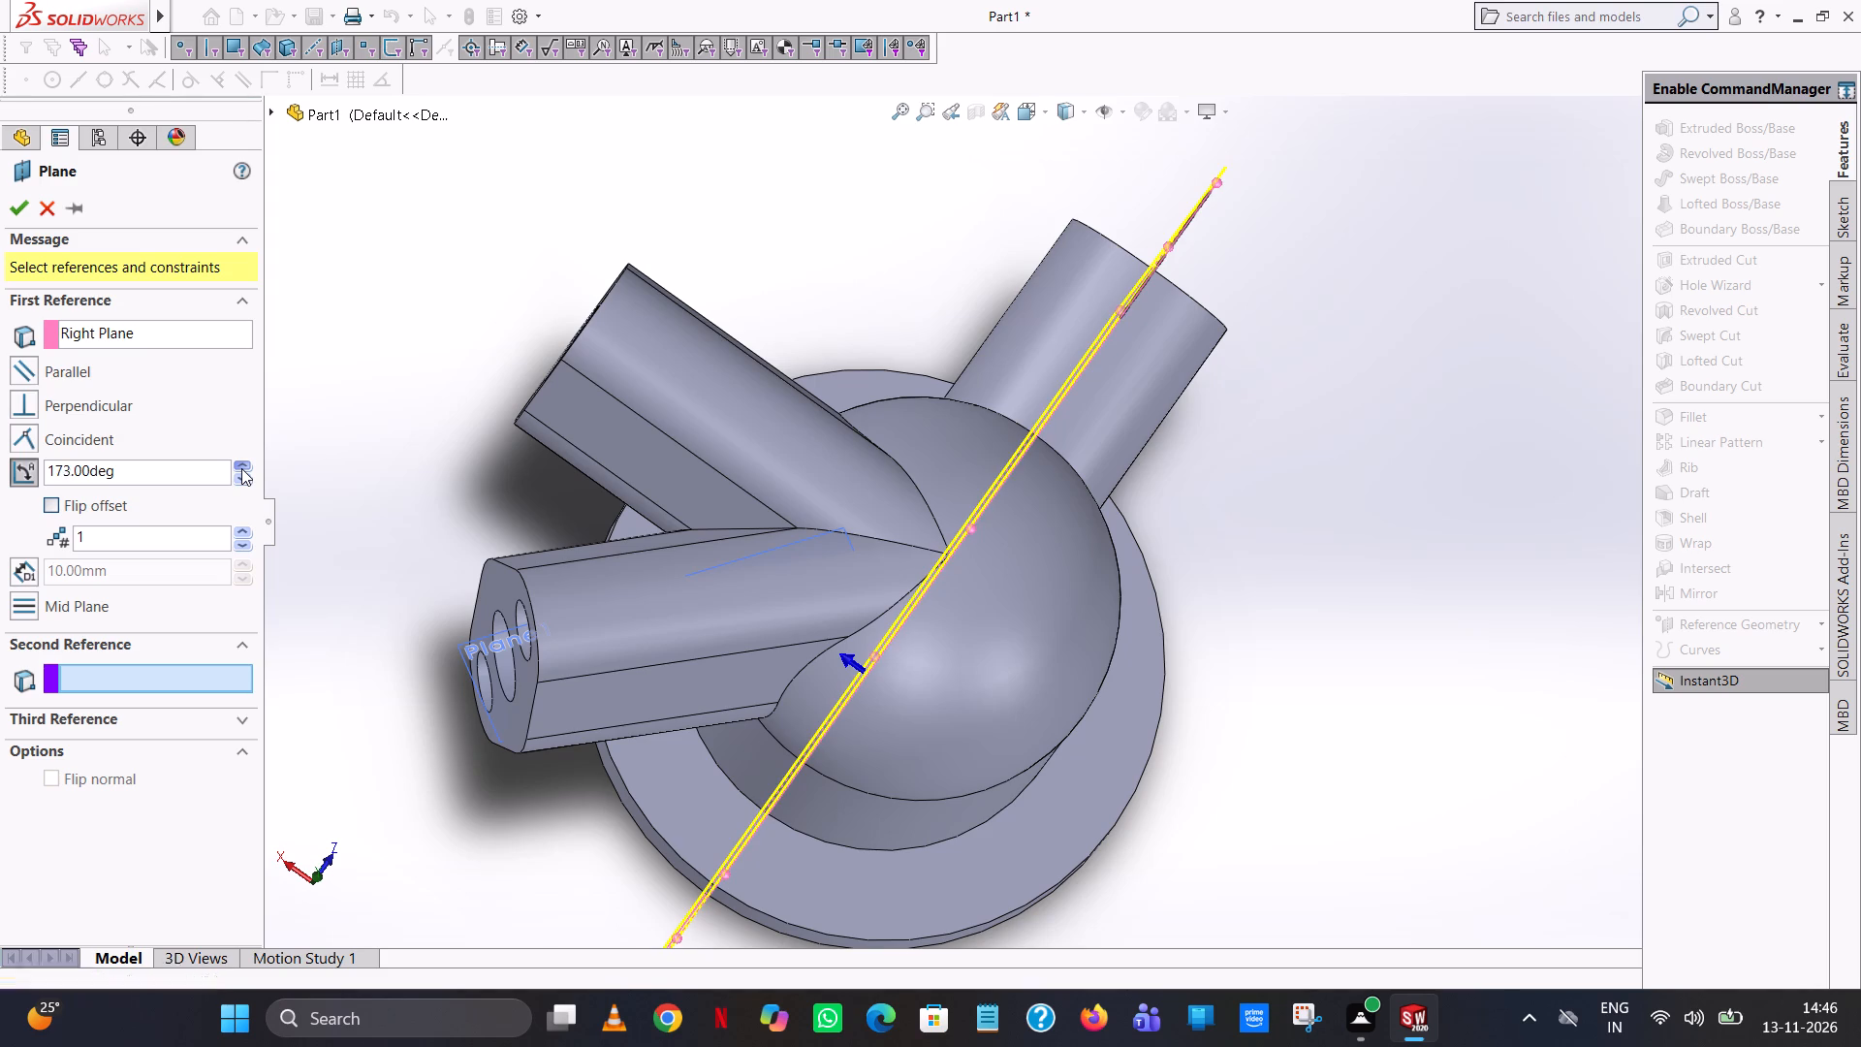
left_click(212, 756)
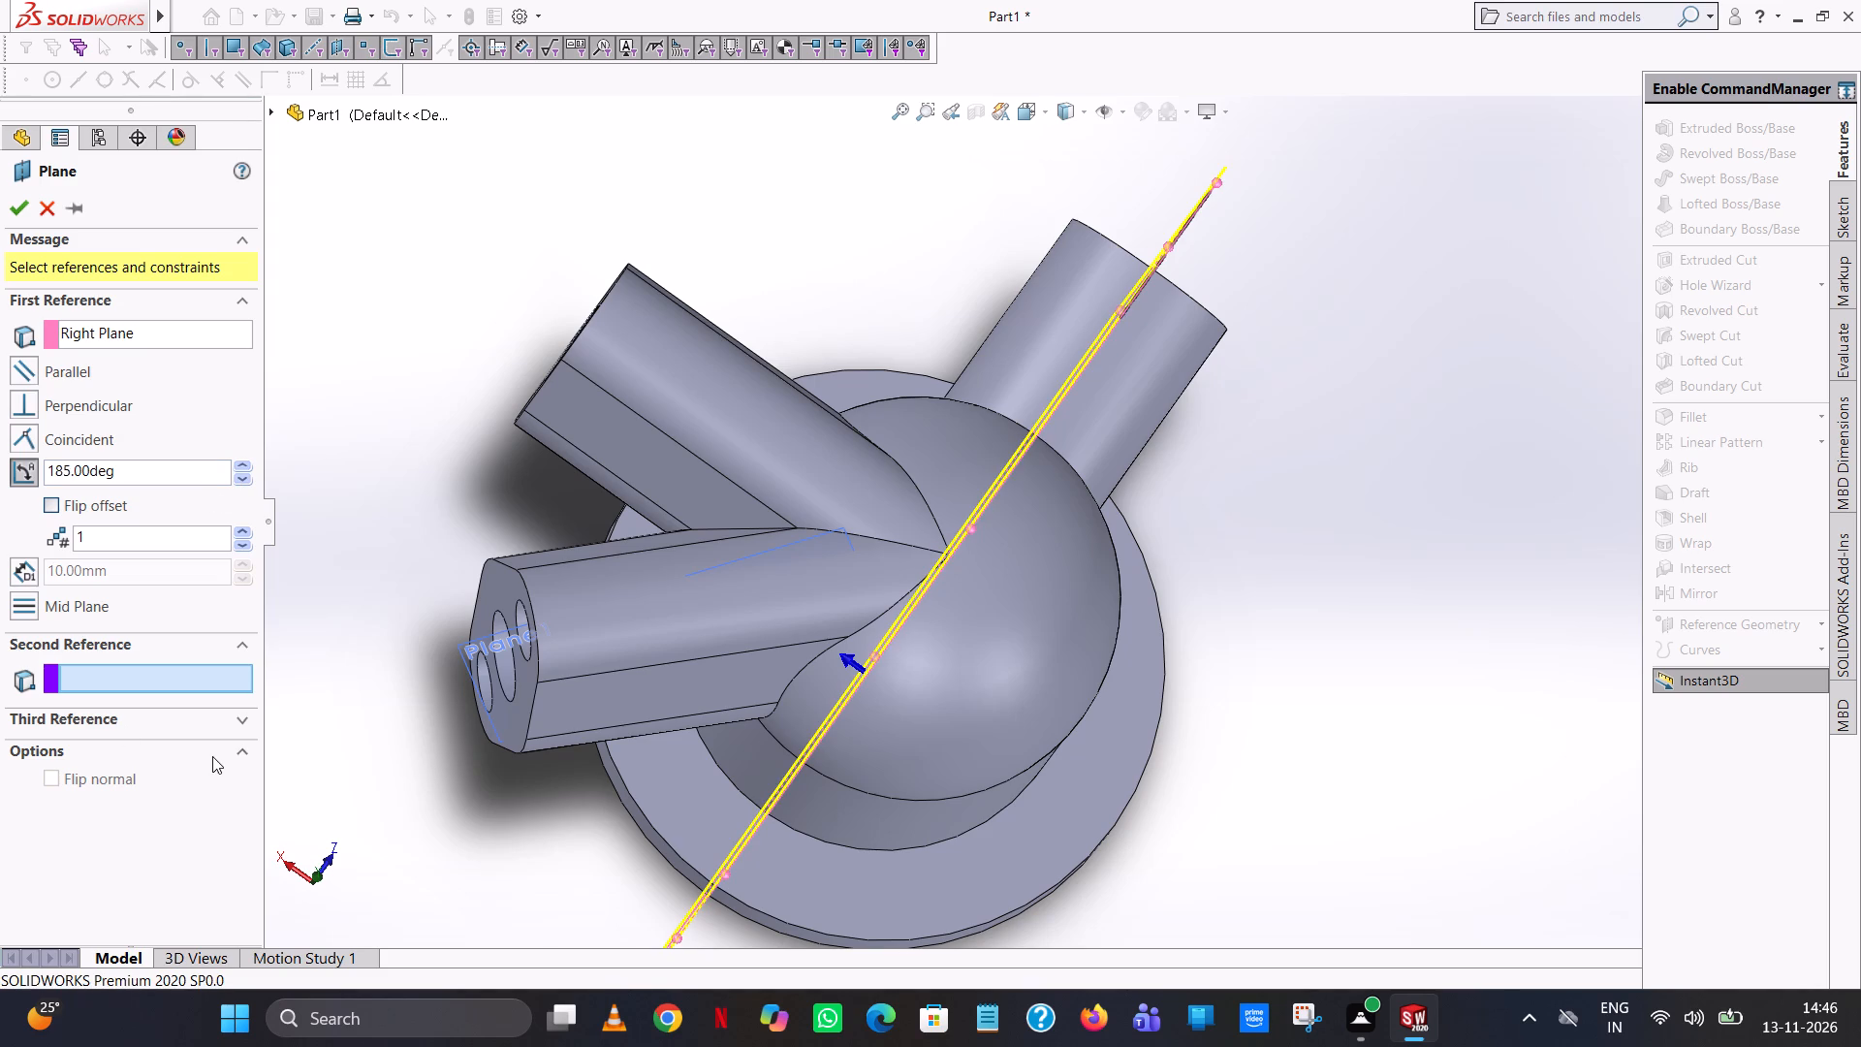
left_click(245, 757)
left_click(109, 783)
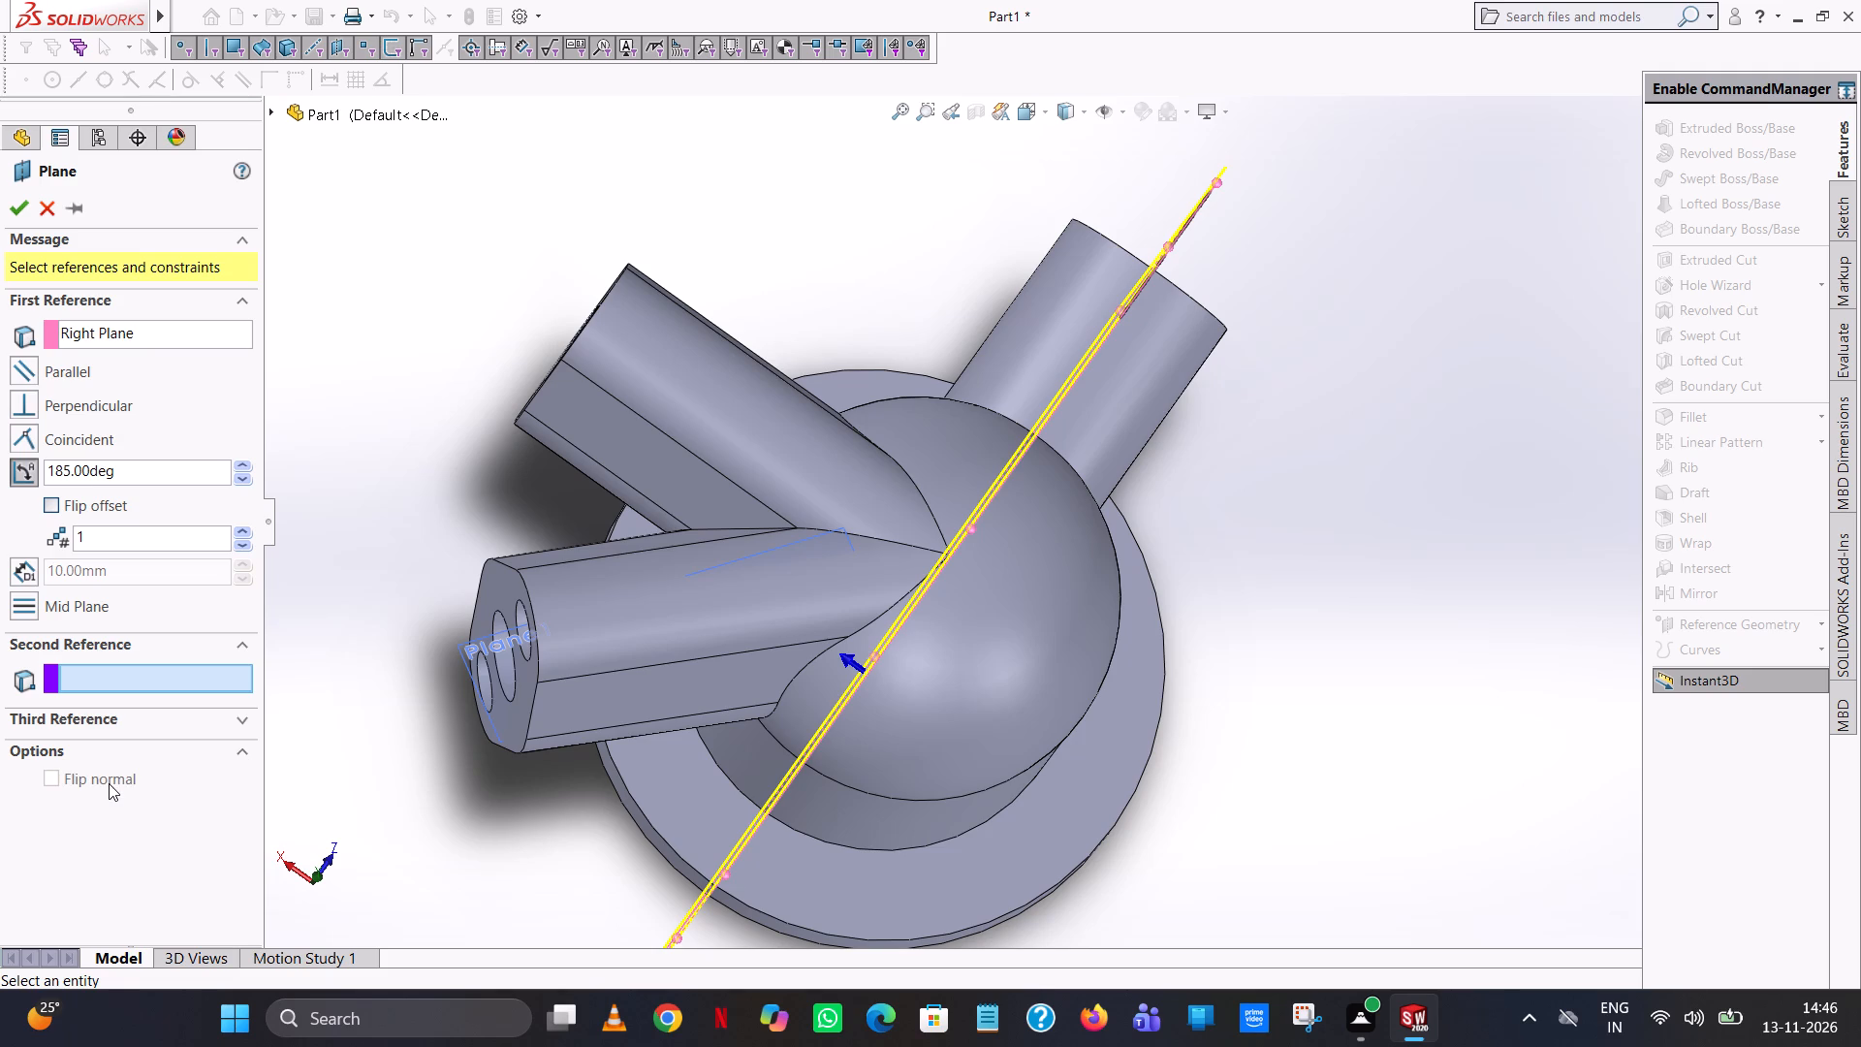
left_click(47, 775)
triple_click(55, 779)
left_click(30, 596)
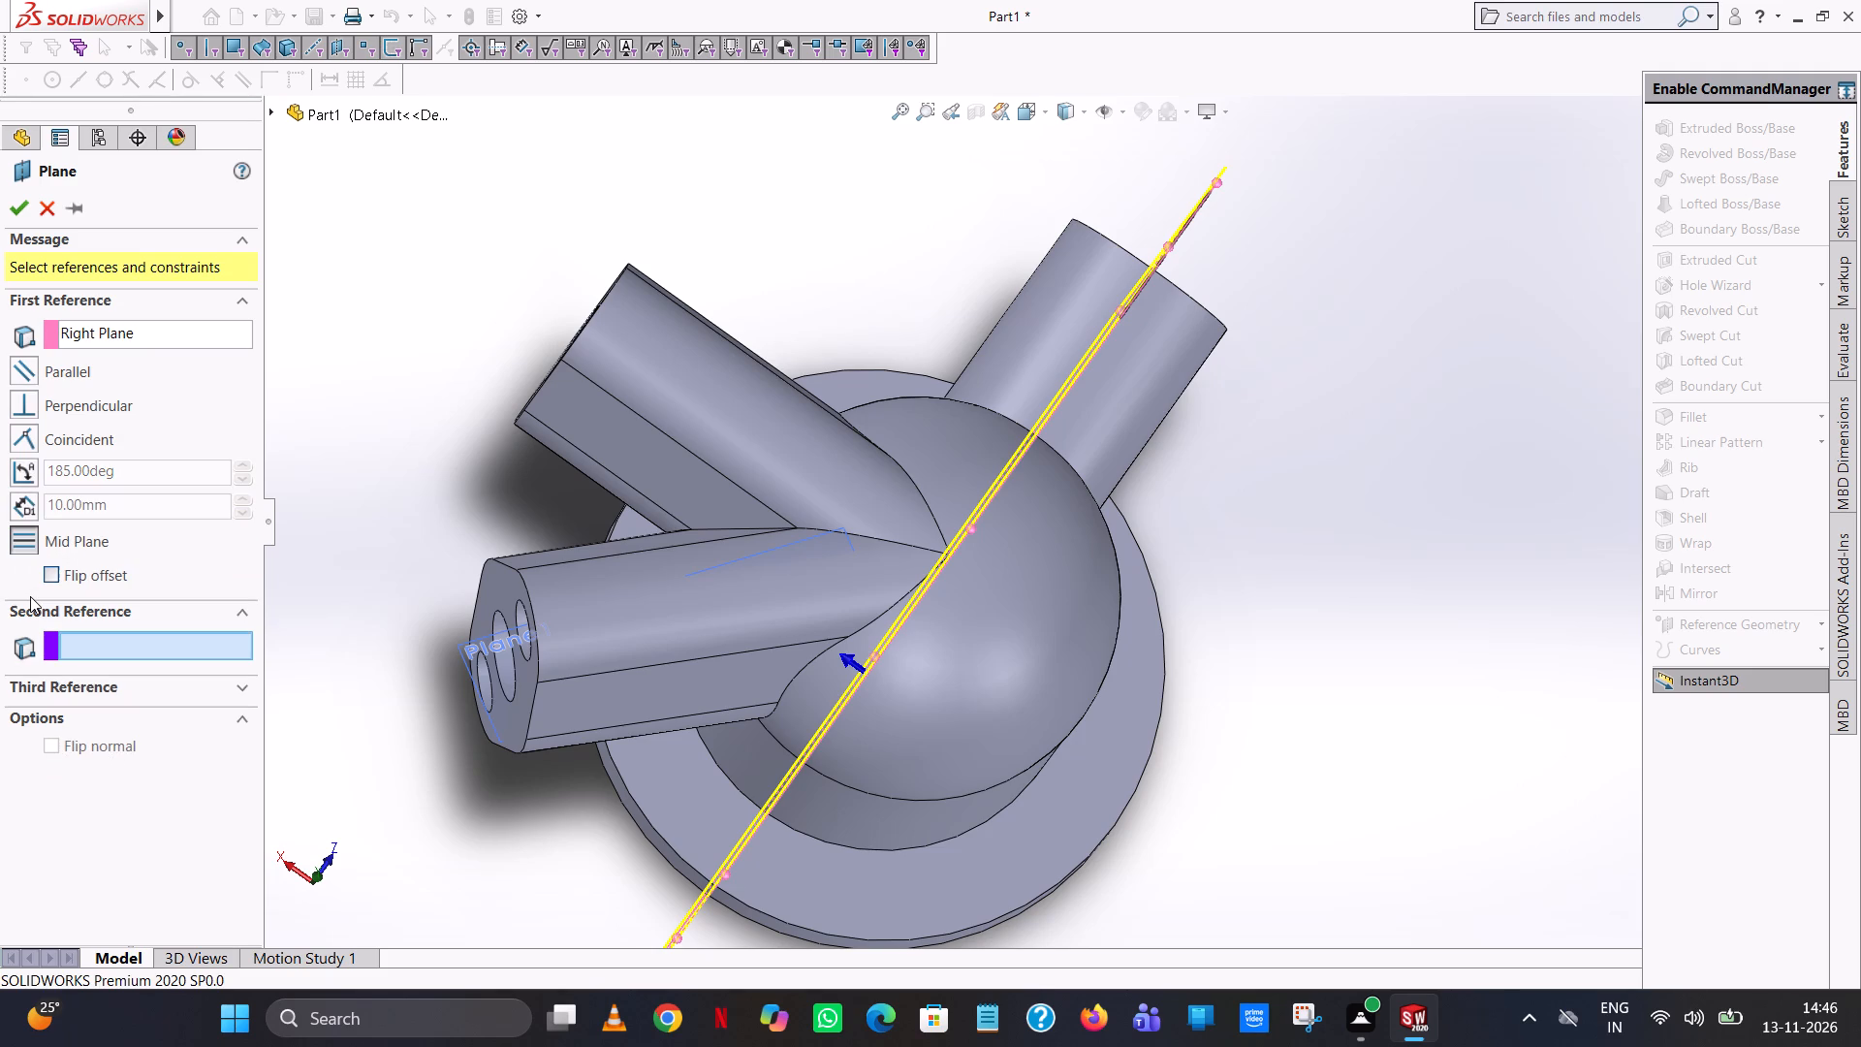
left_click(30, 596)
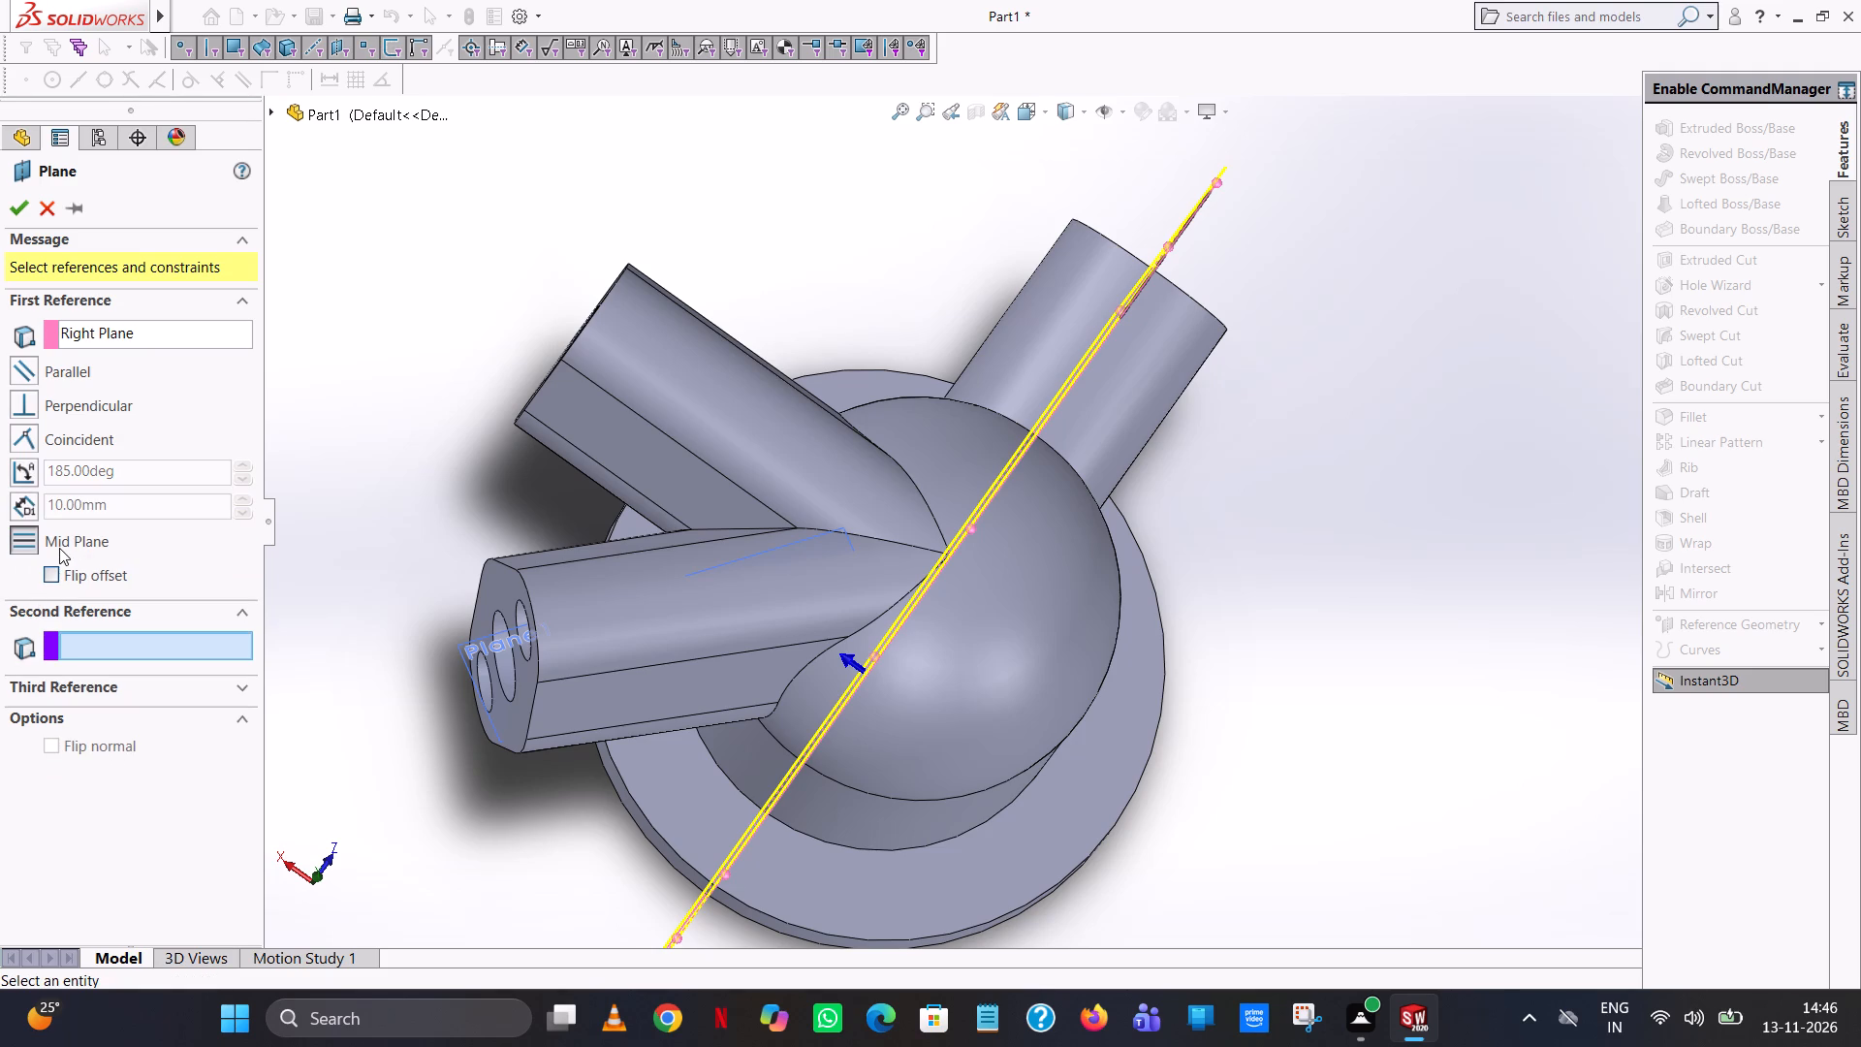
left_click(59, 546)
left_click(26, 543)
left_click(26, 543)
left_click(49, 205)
Fillet the outer edge where the oval flange arm carrying the reference plane meets the domed body, with a 5 mm radius.
scroll(1197, 526, "up", 1)
middle_click_drag(1195, 525, 1210, 291)
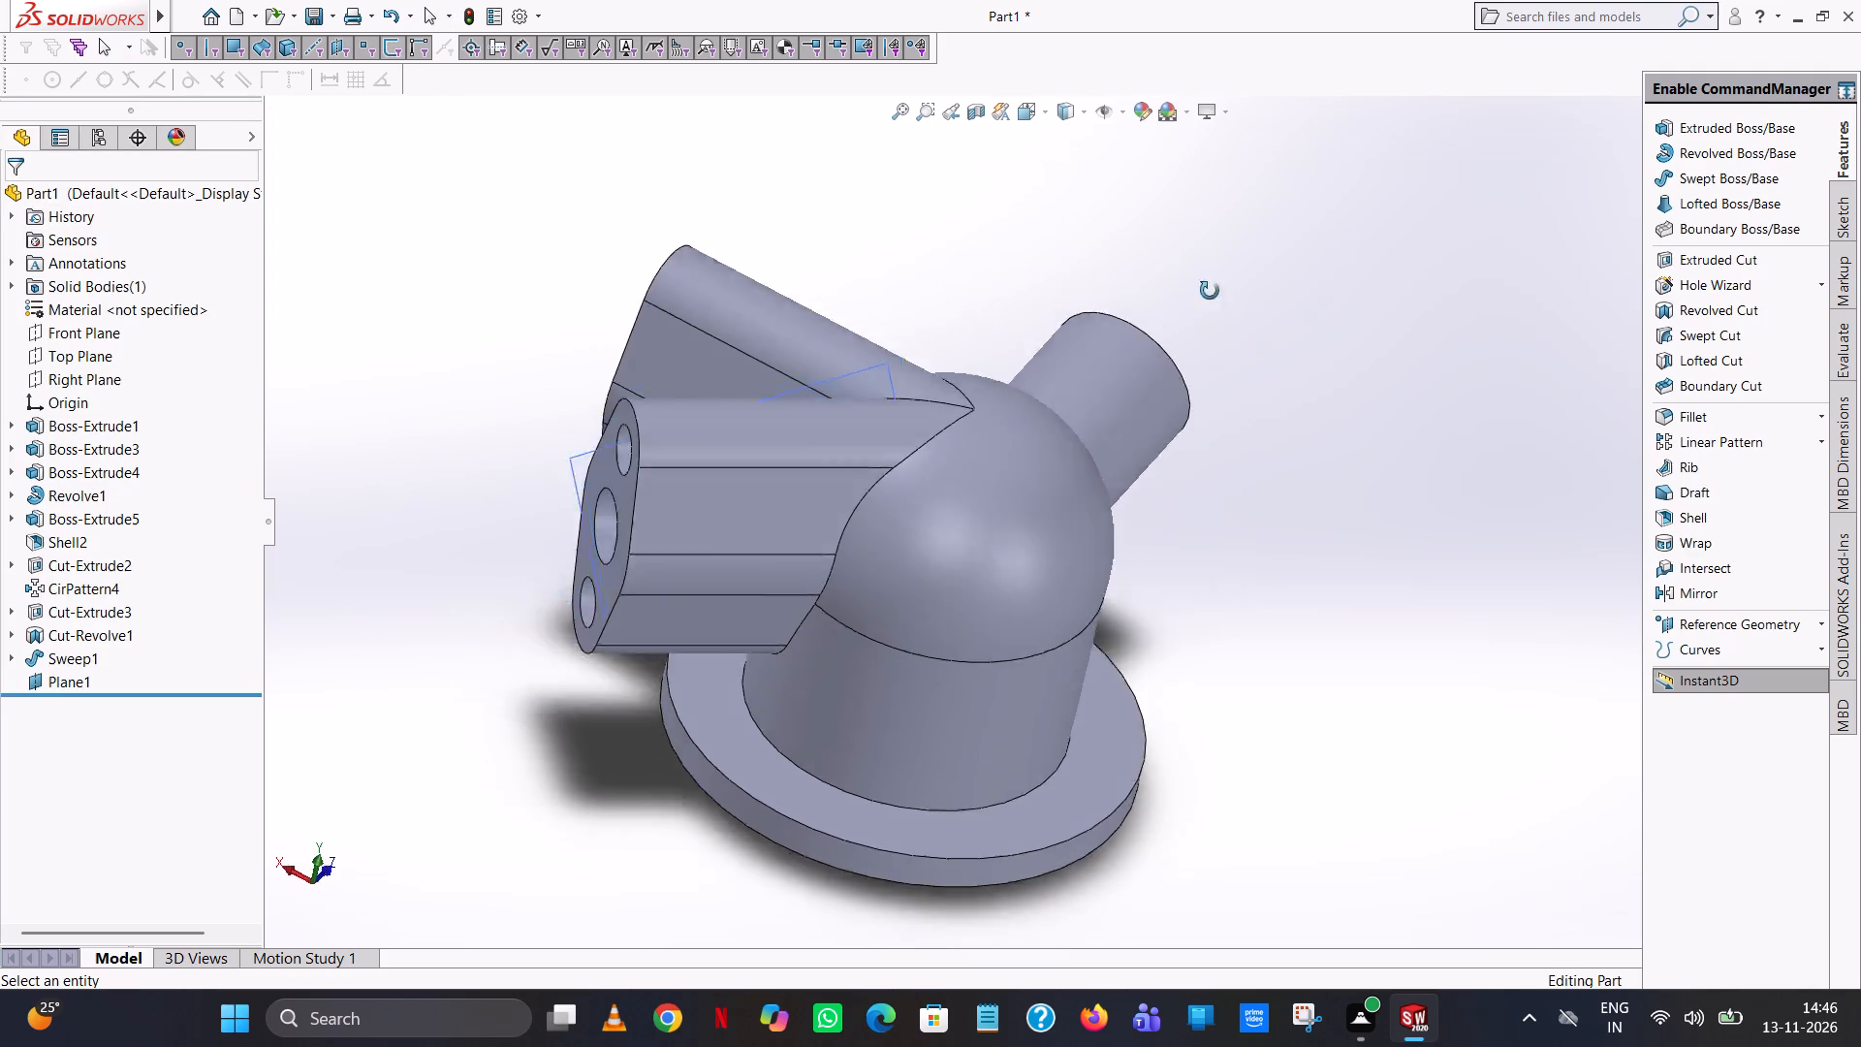
middle_click_drag(1210, 291, 1214, 268)
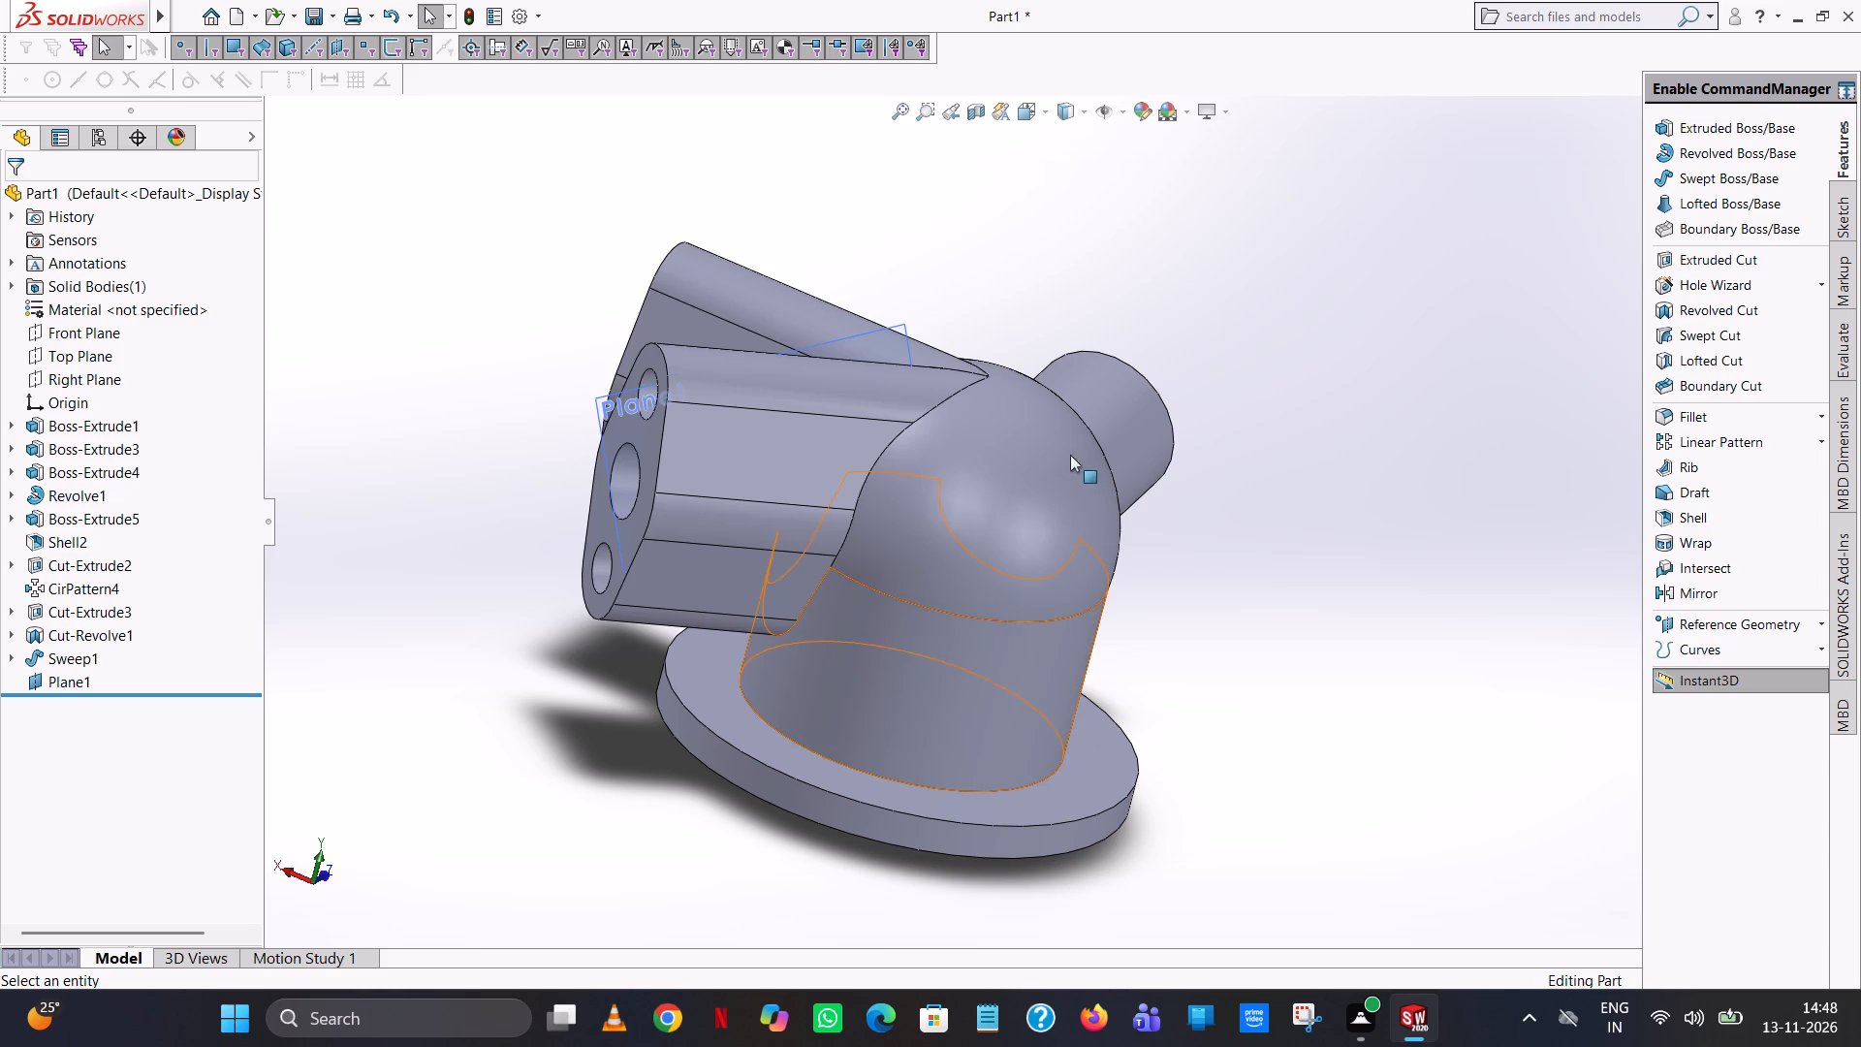
middle_click_drag(1148, 308, 1368, 615)
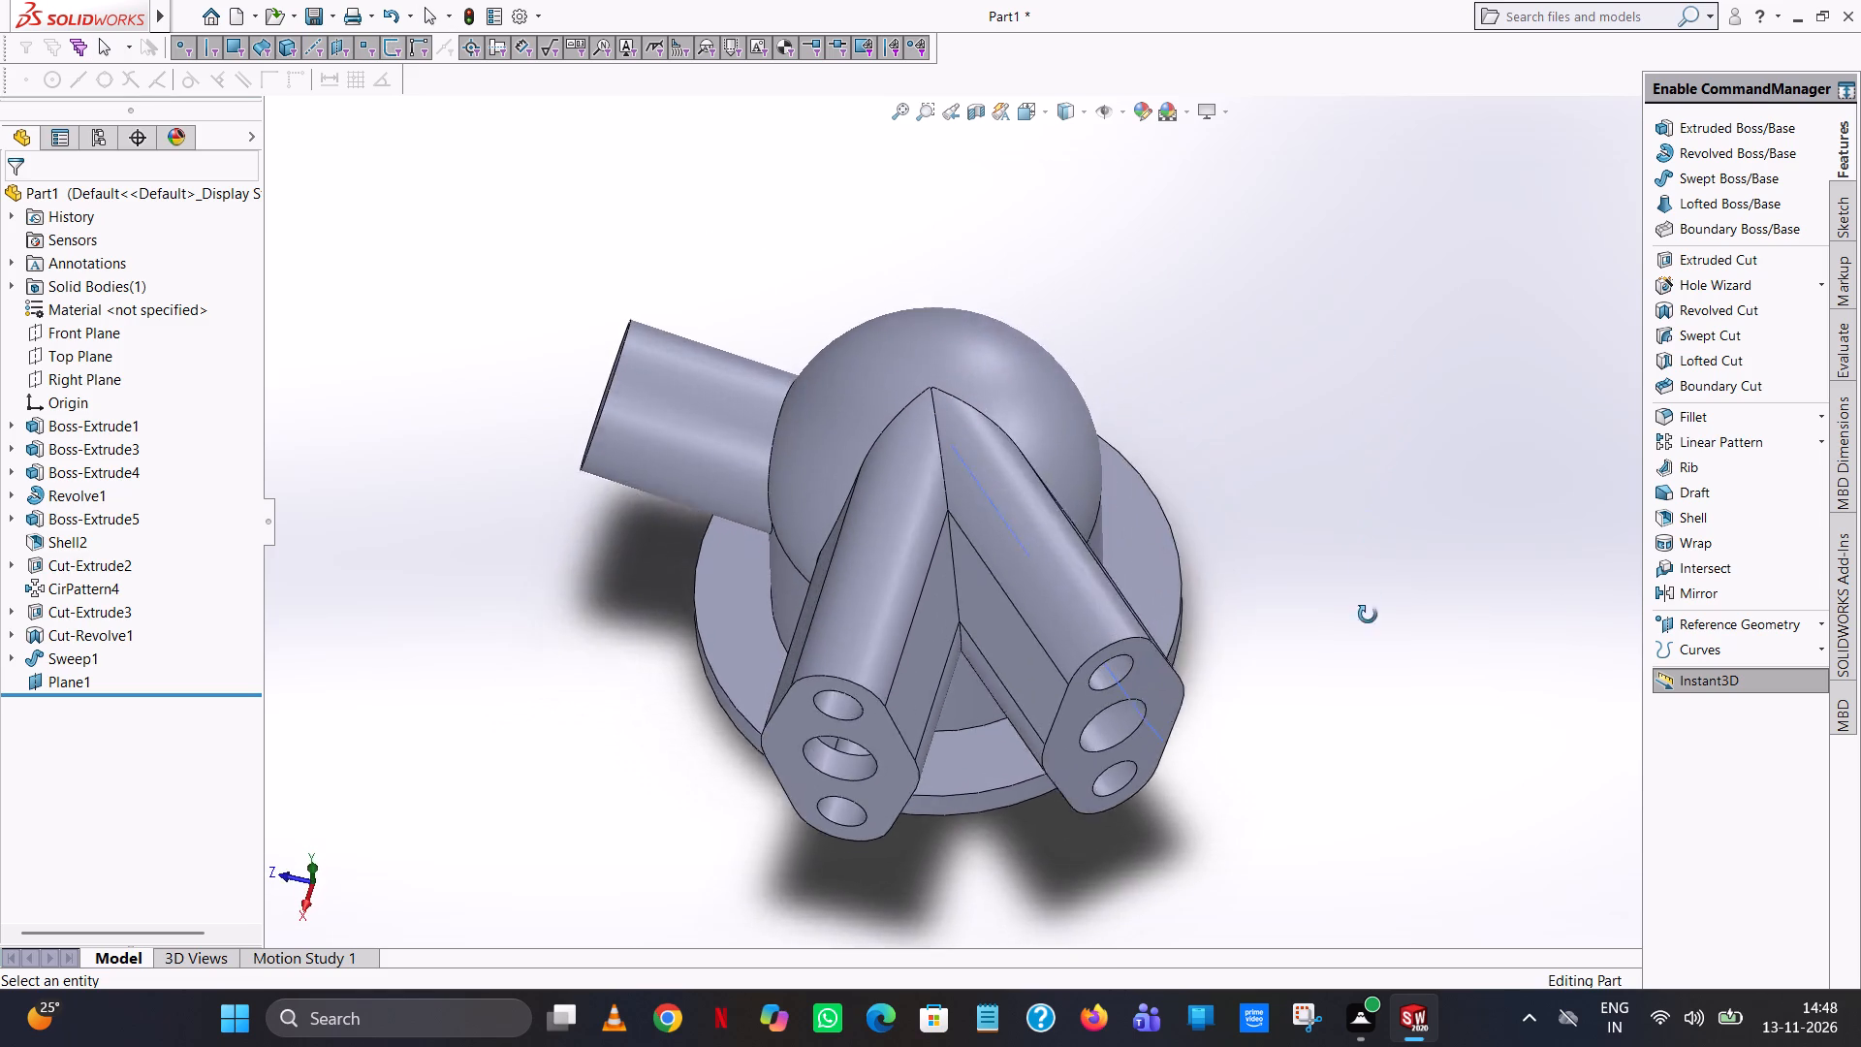
middle_click_drag(1368, 615, 1351, 682)
scroll(1351, 682, "up", 1)
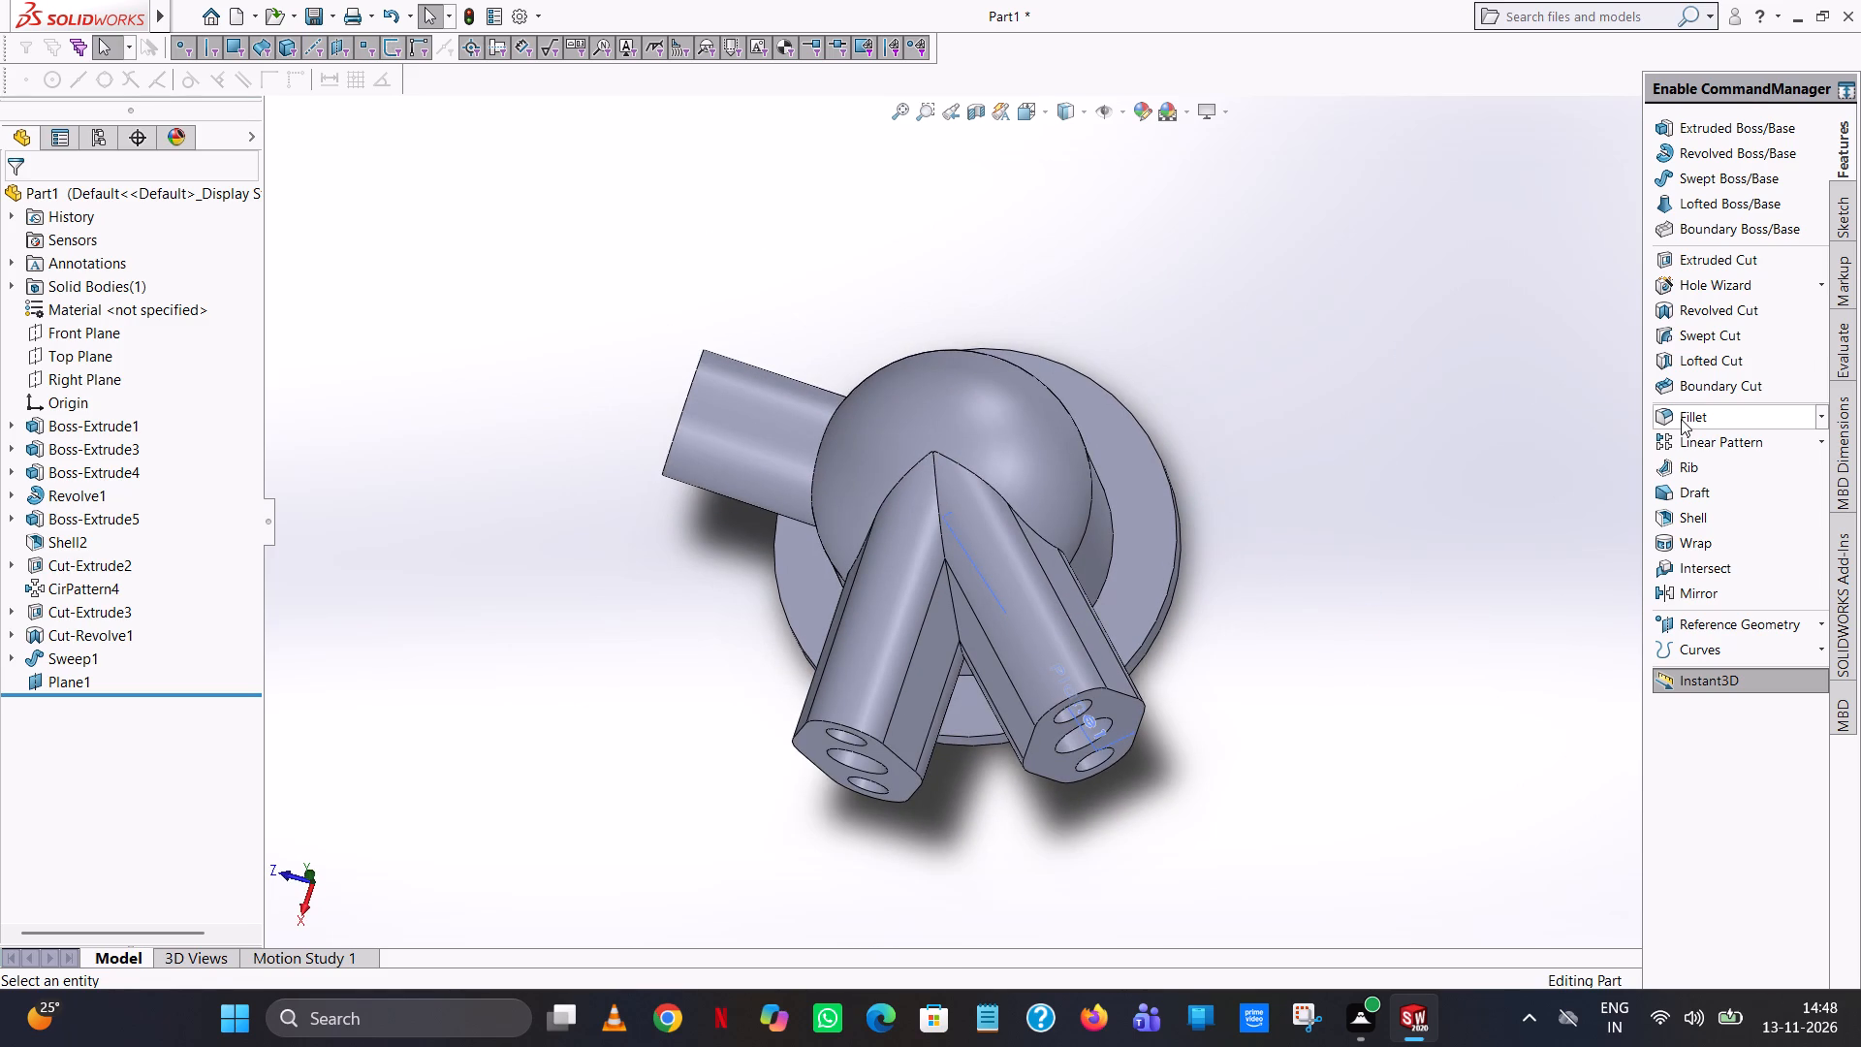
left_click(1681, 419)
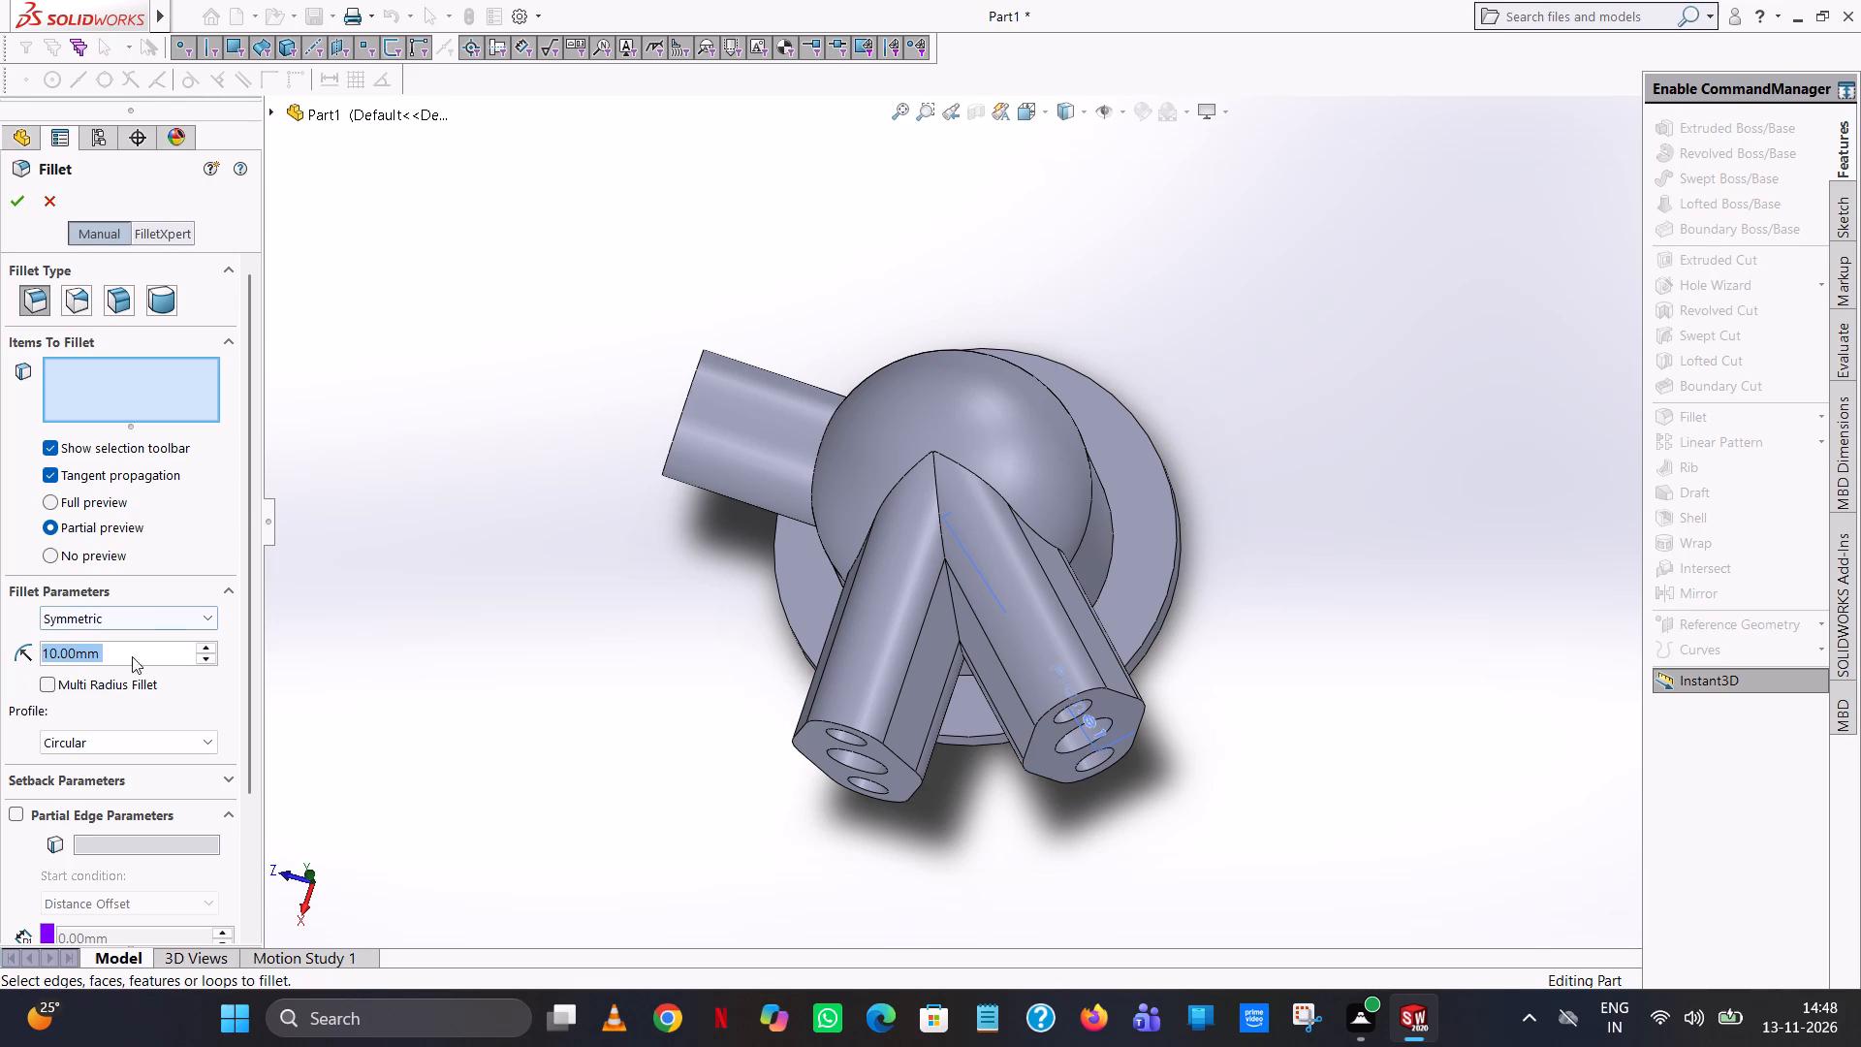
key("5")
key("Return")
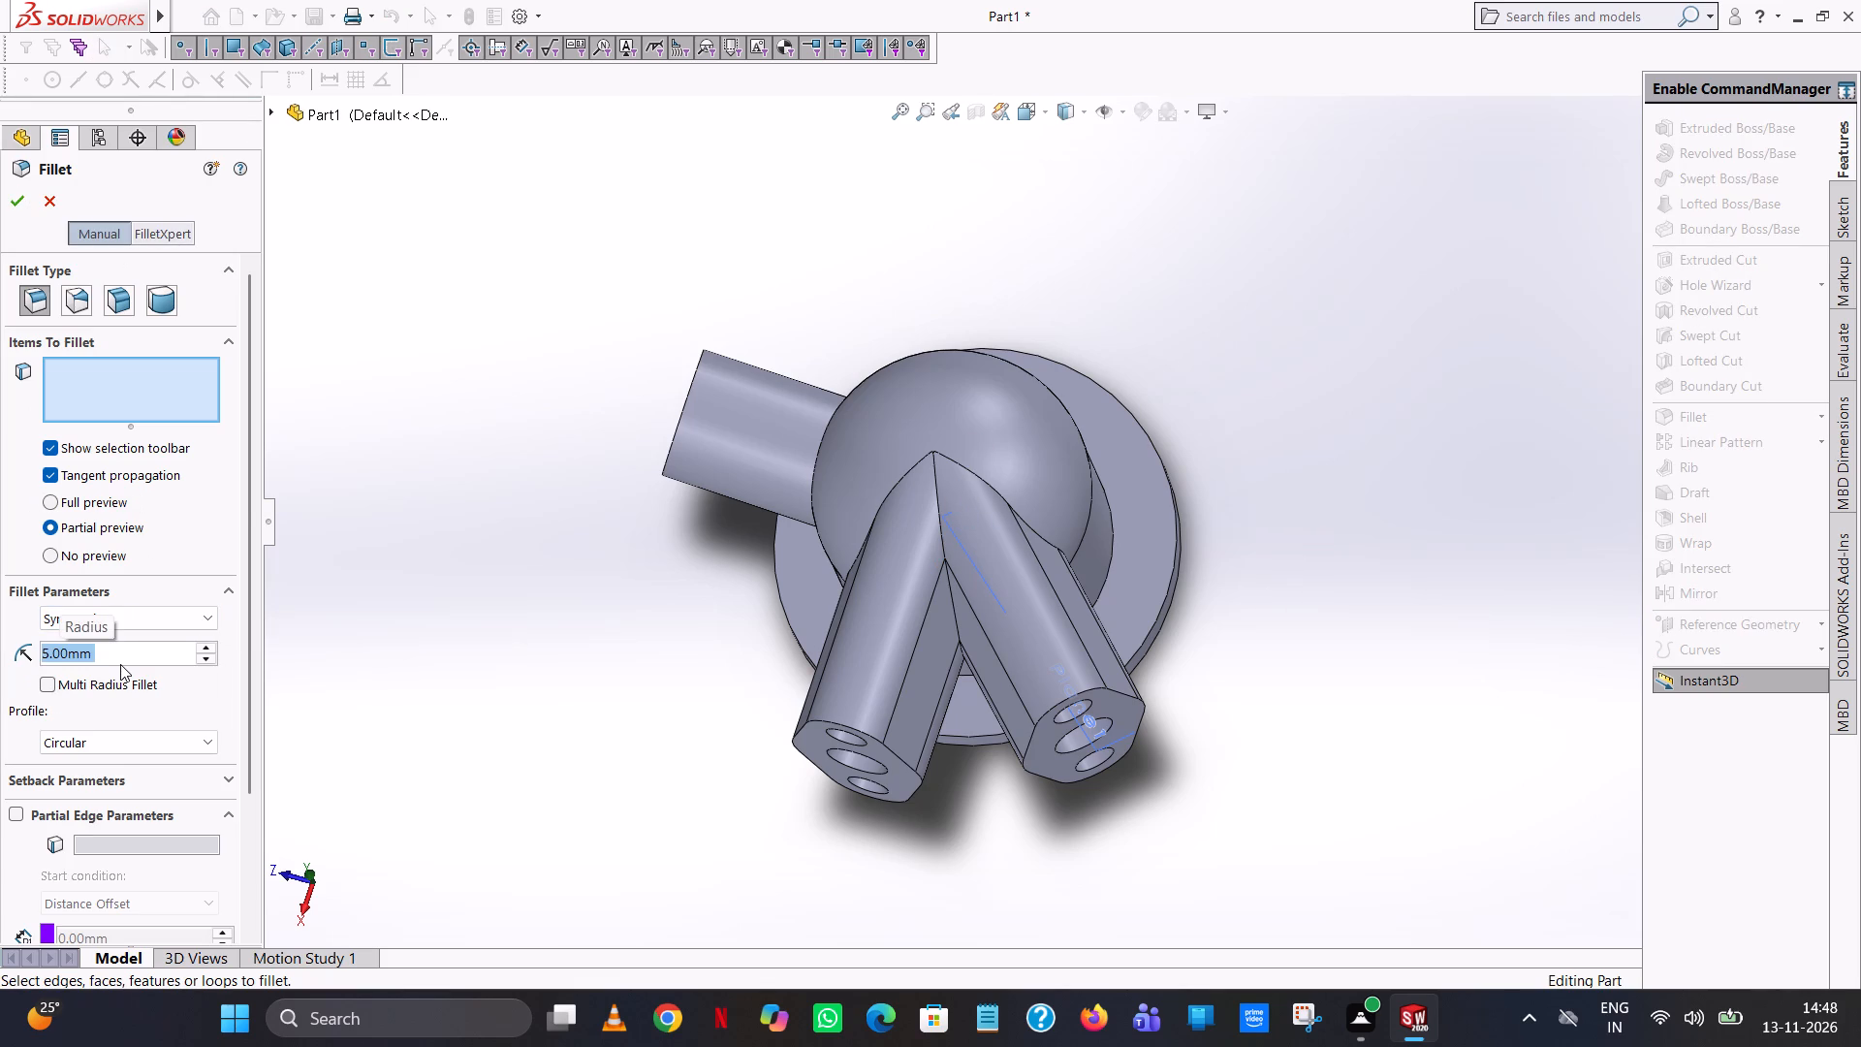
scroll(1056, 511, "down", 6)
middle_click_drag(1010, 545, 966, 555)
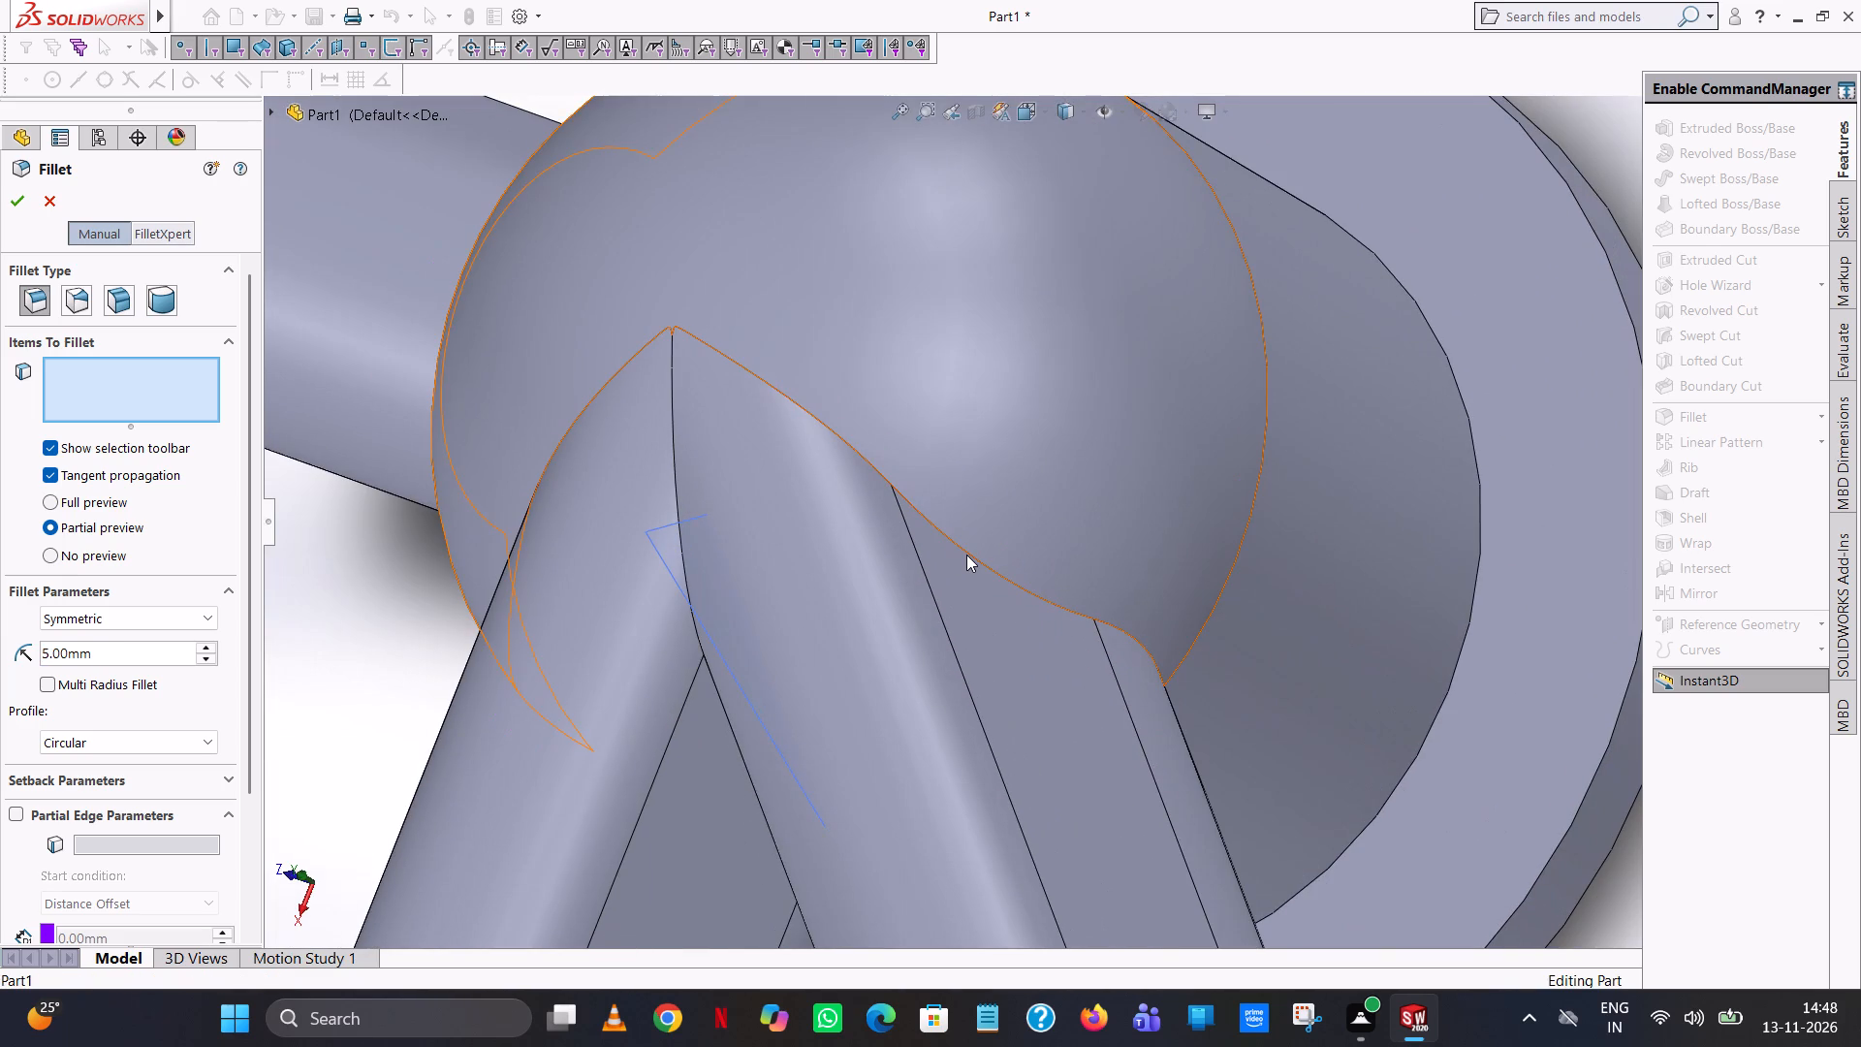
left_click(968, 551)
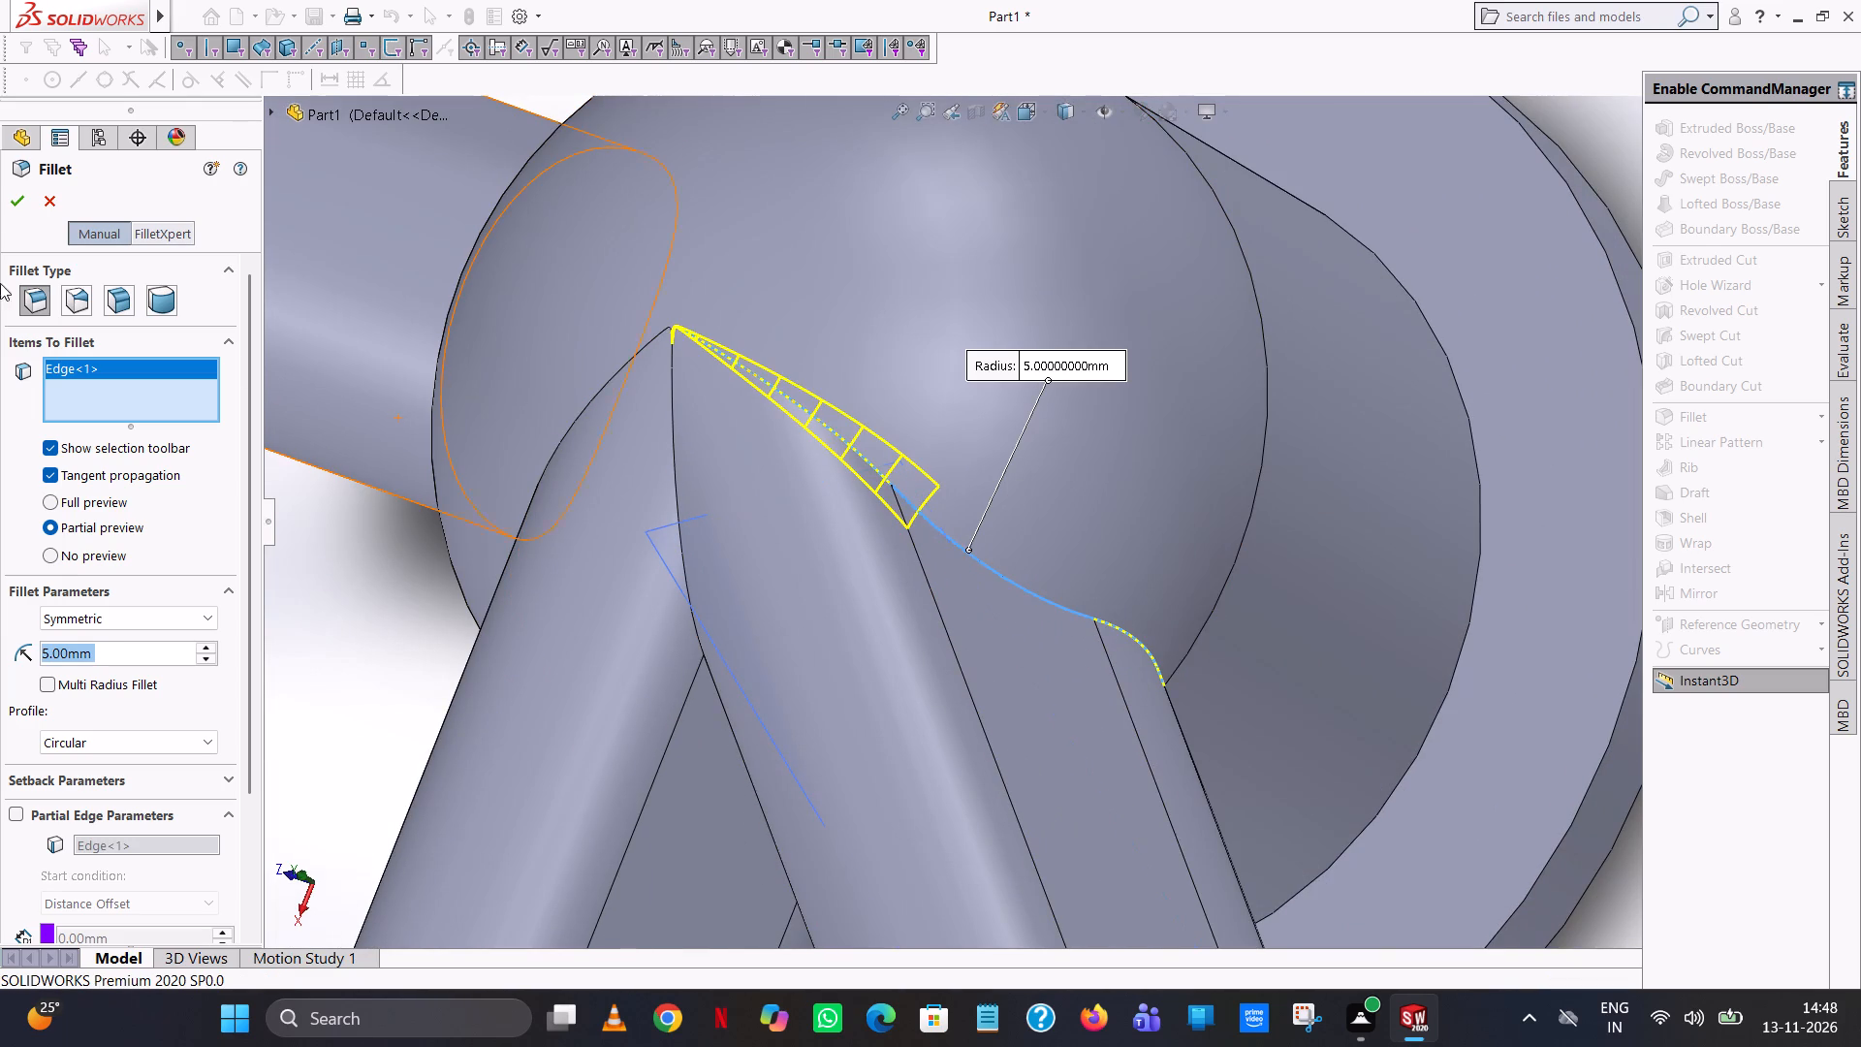
left_click(12, 191)
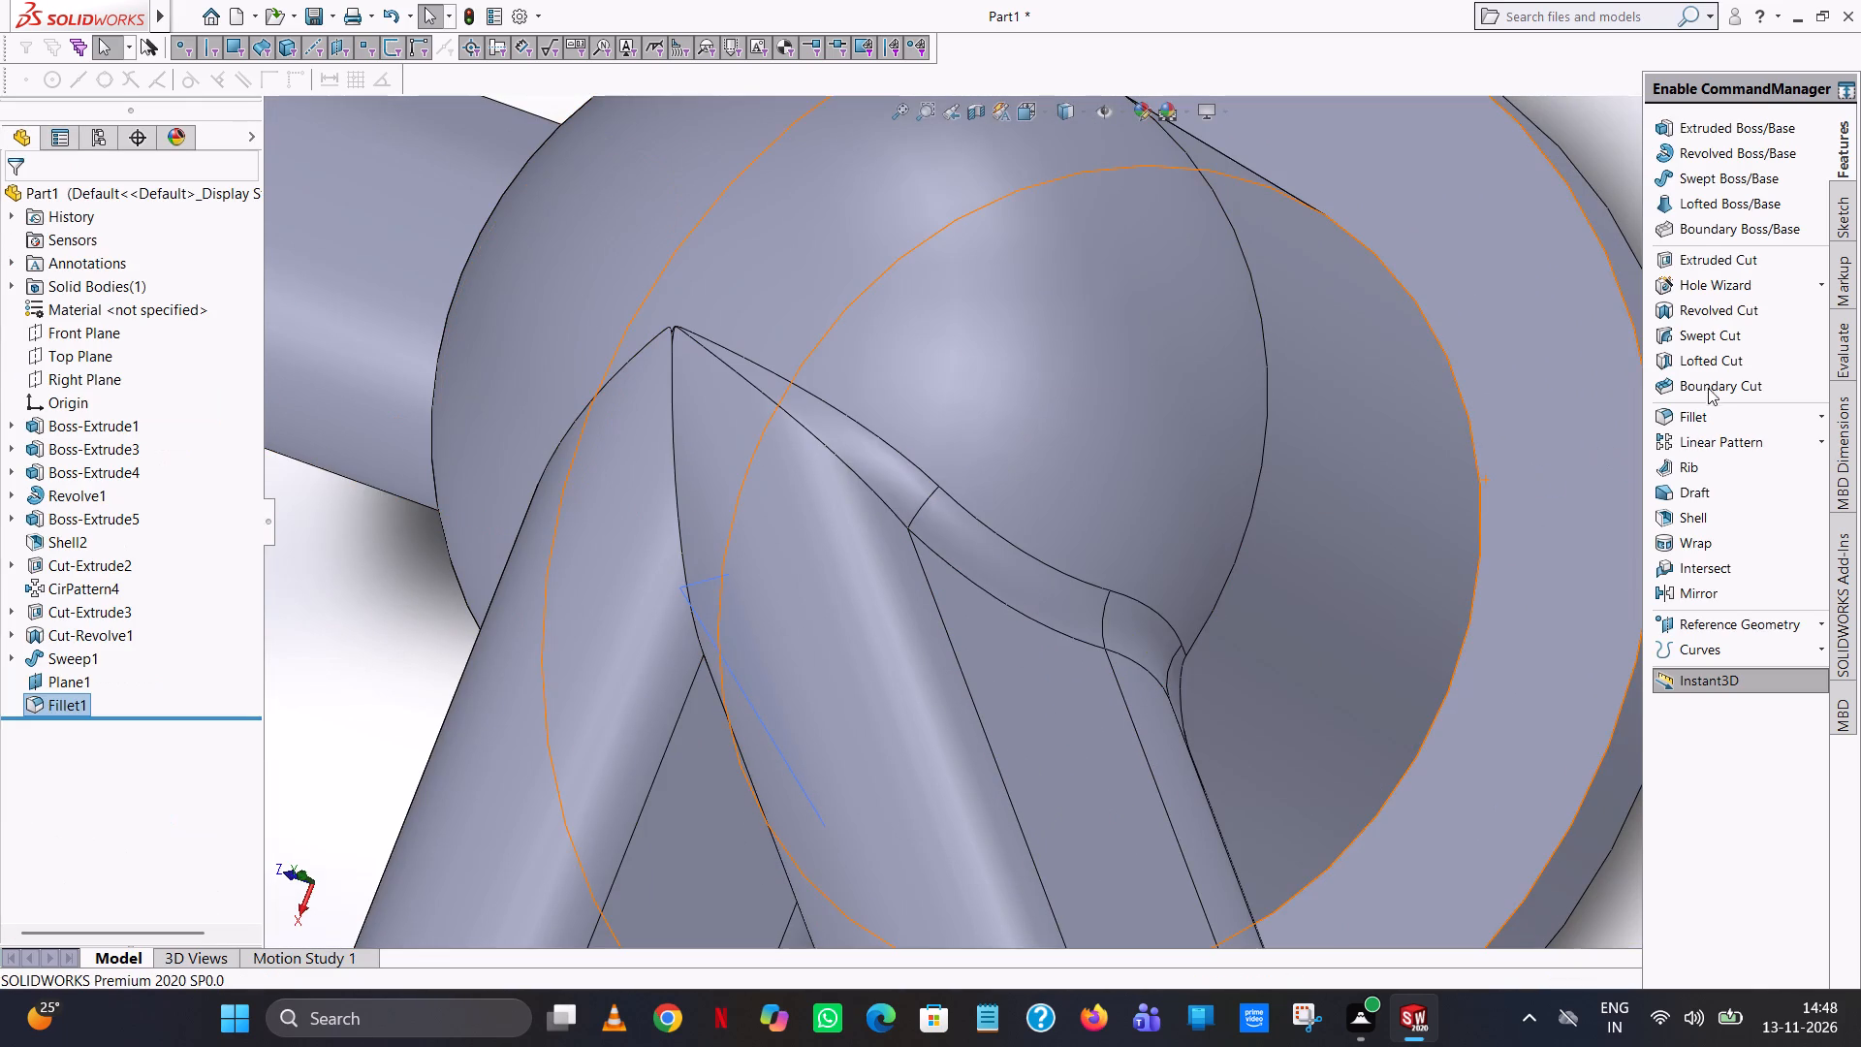
Start another 5 mm fillet at the junction between the oval flange arms and the domed body.
left_click(1691, 413)
middle_click_drag(836, 706, 876, 564)
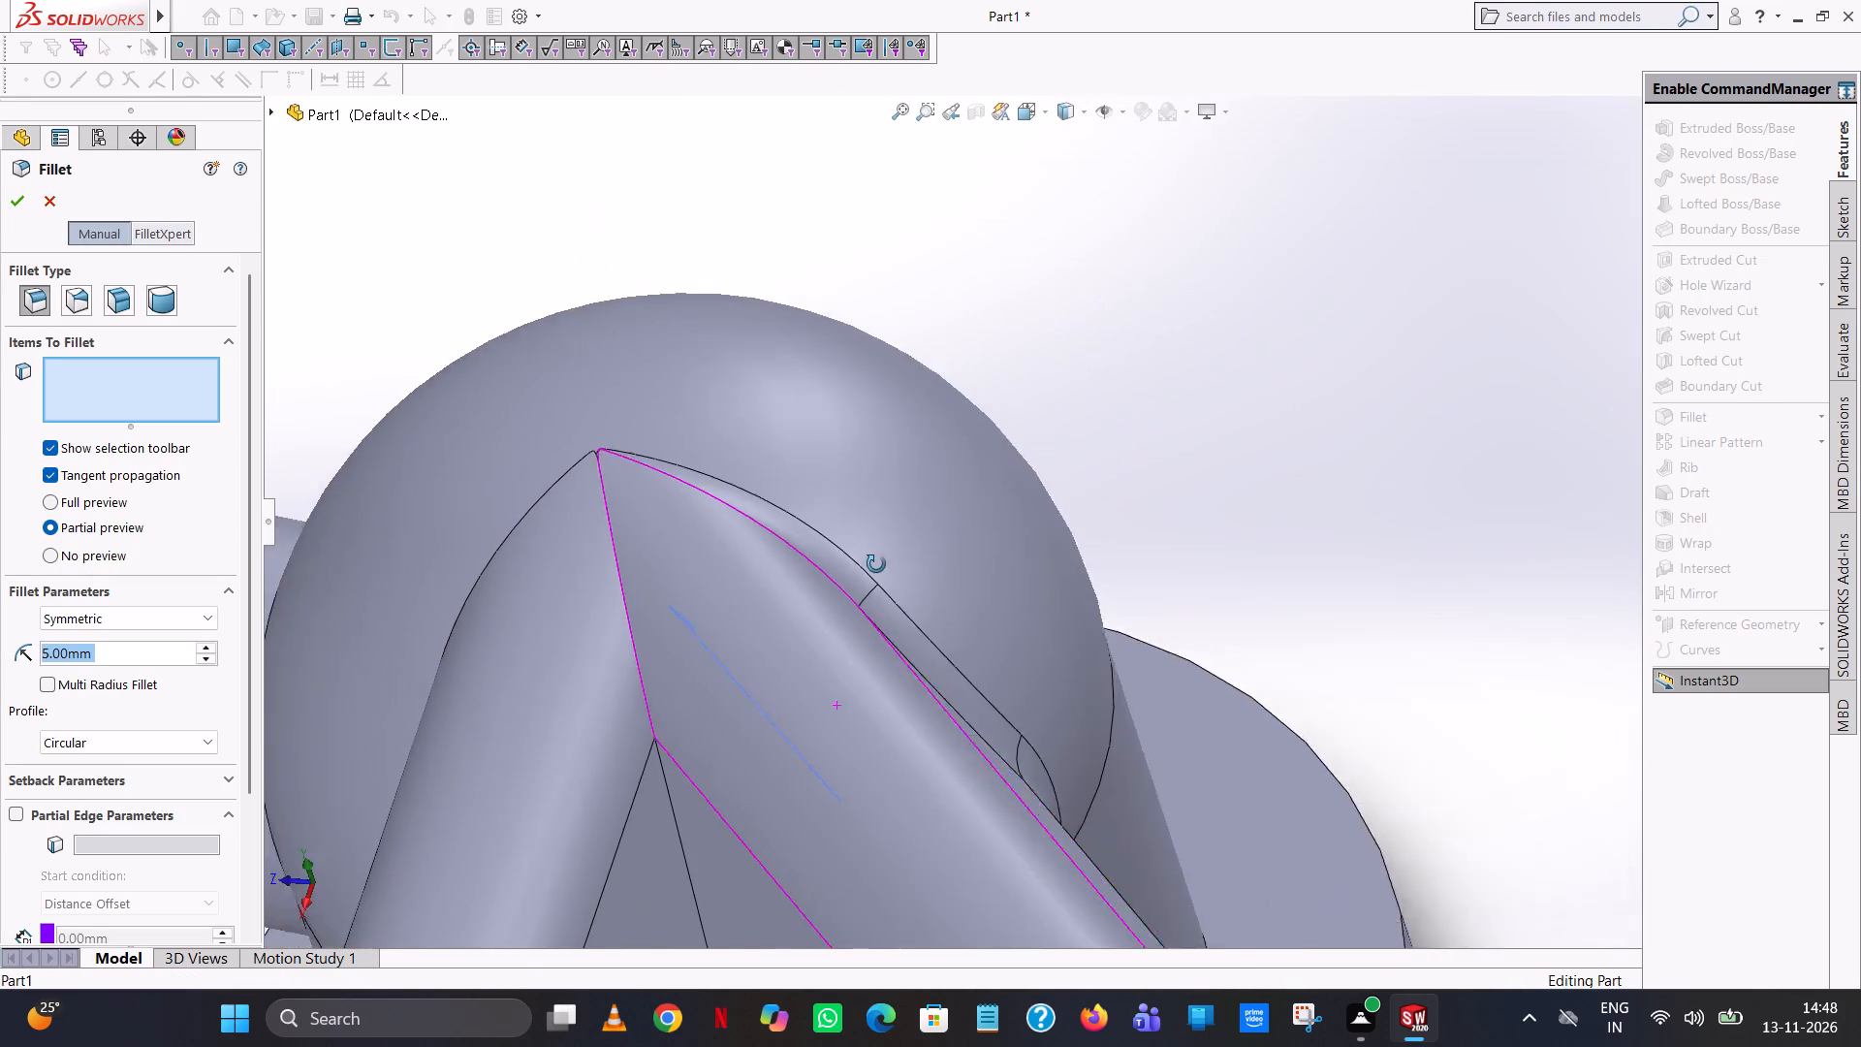
middle_click_drag(876, 564, 880, 554)
scroll(880, 554, "down", 1)
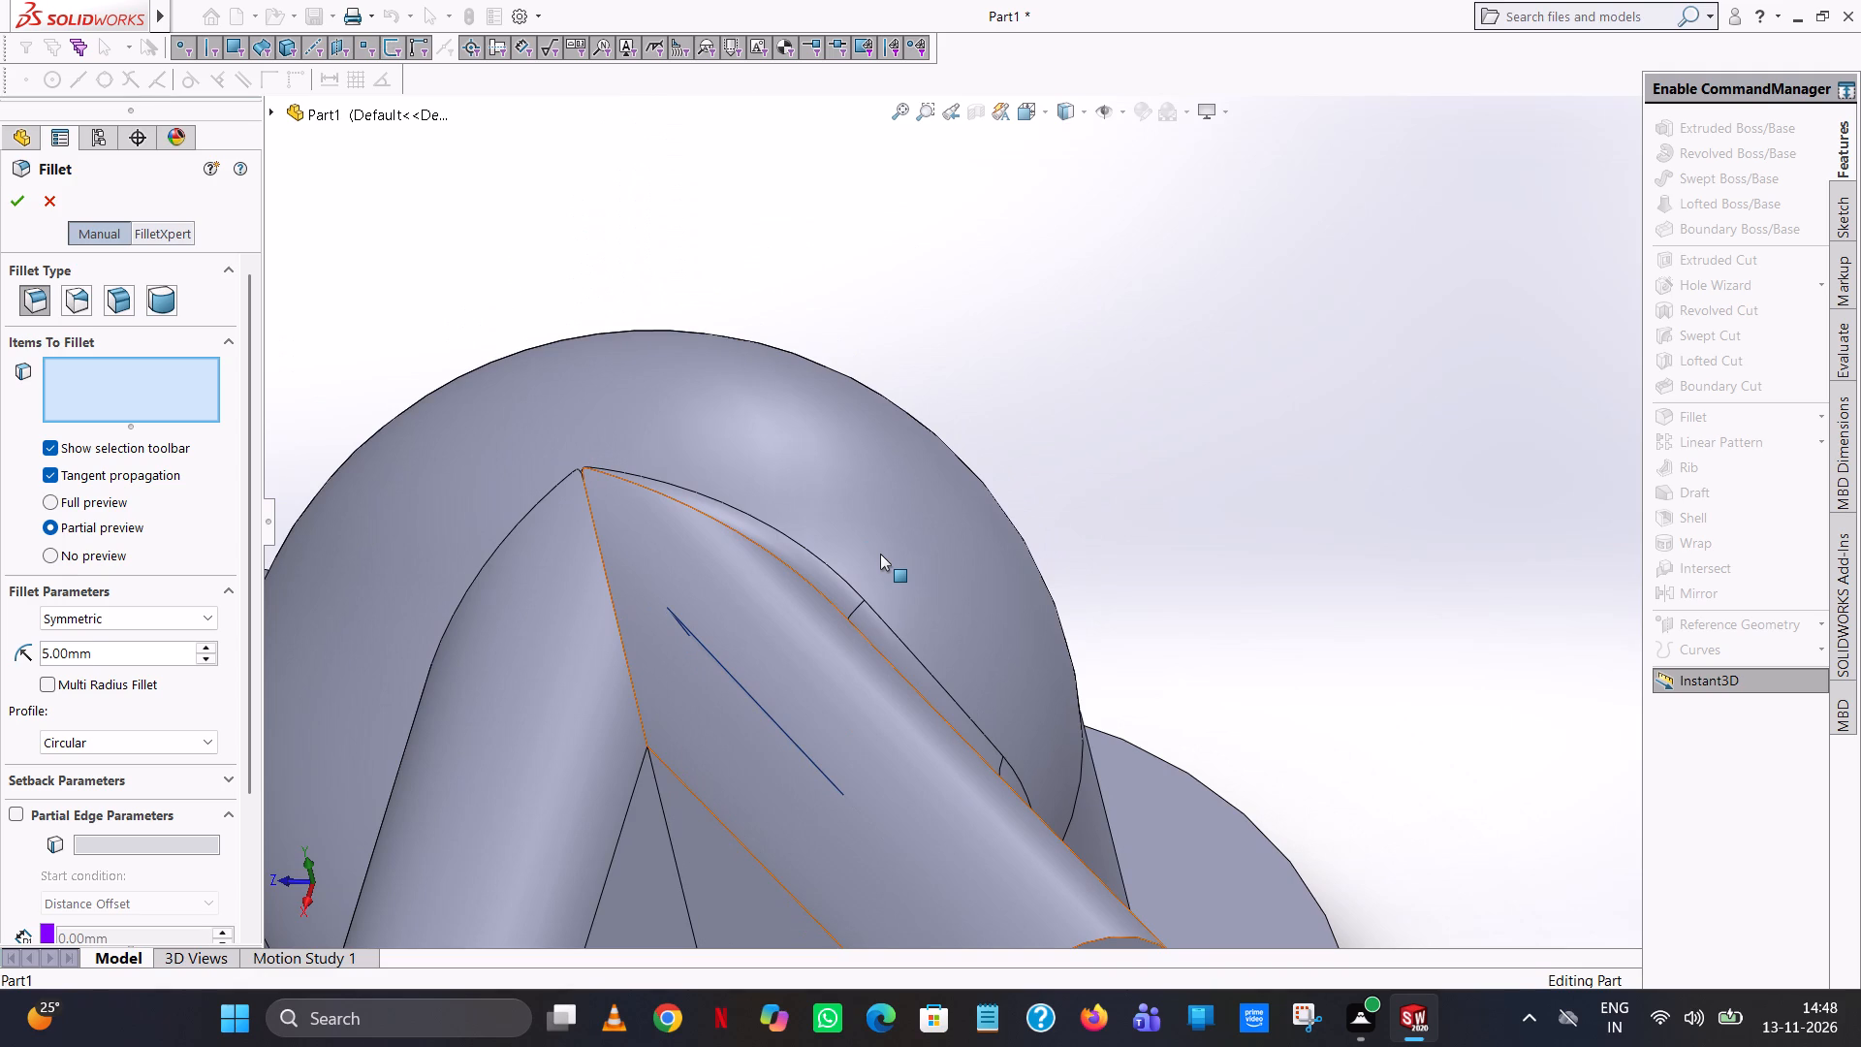
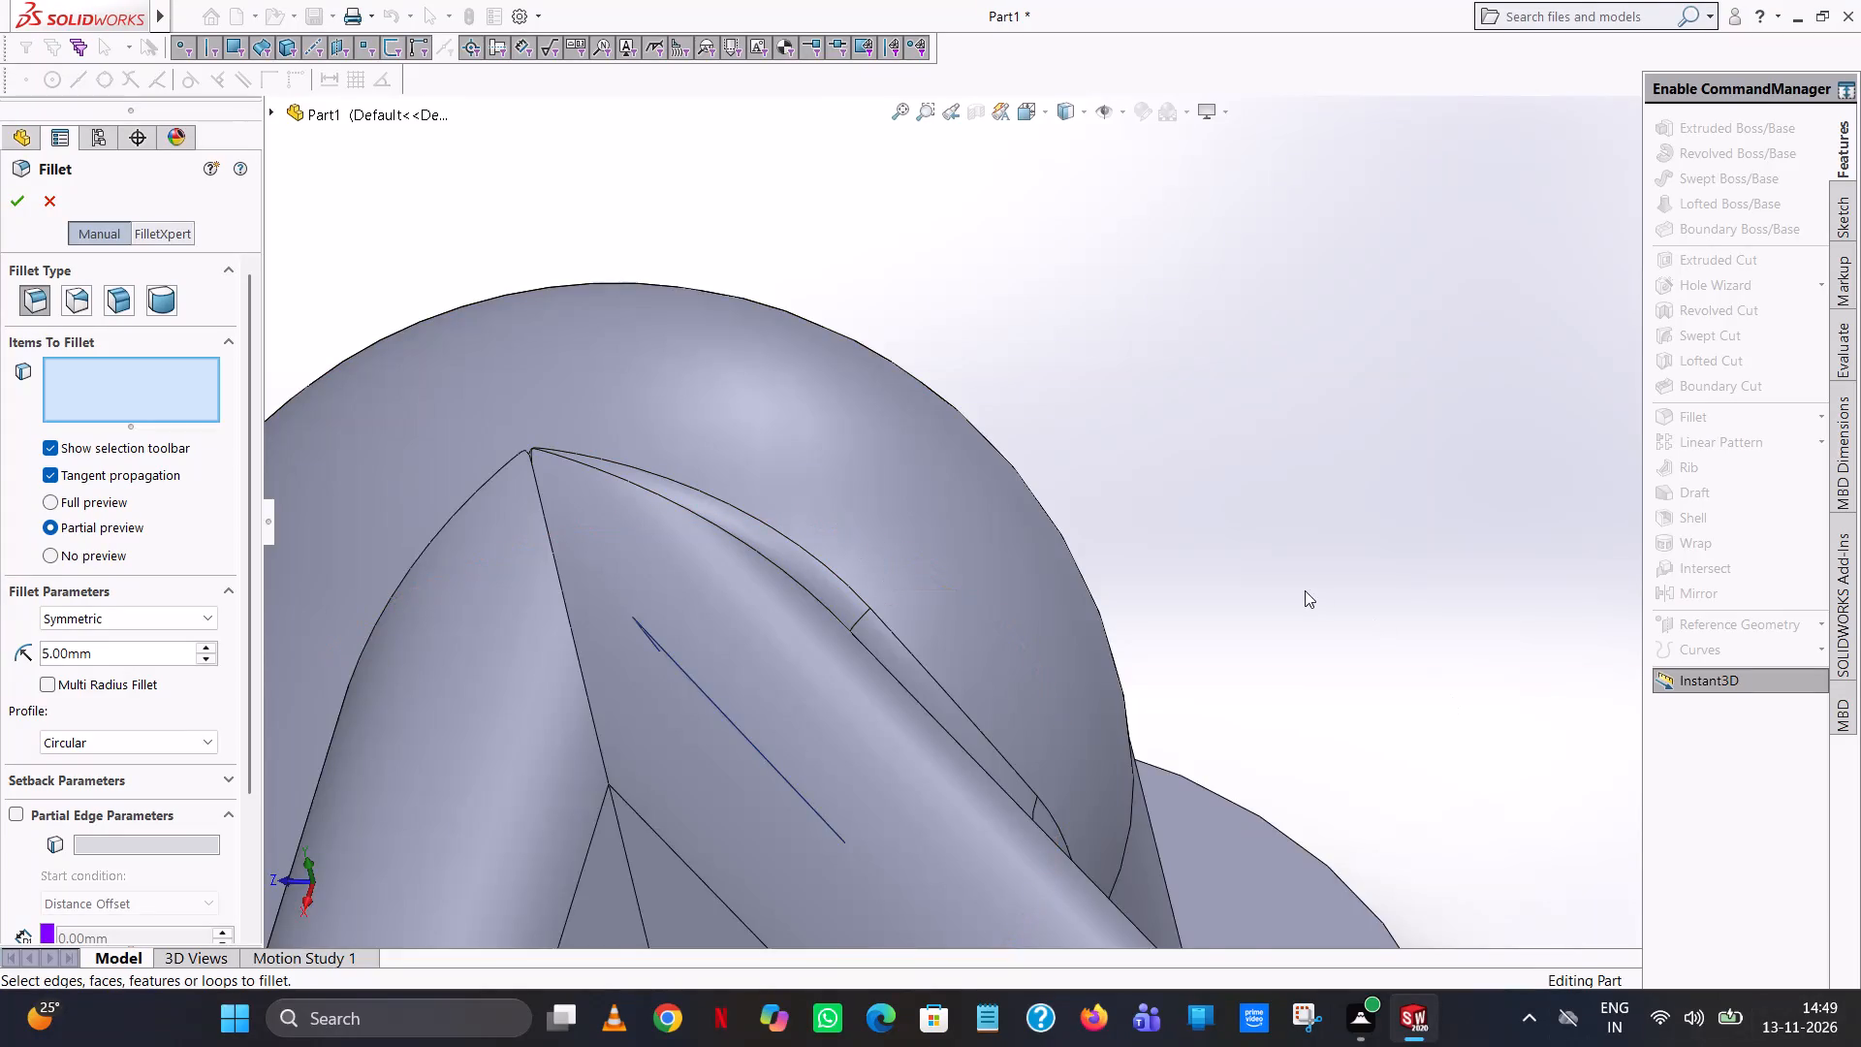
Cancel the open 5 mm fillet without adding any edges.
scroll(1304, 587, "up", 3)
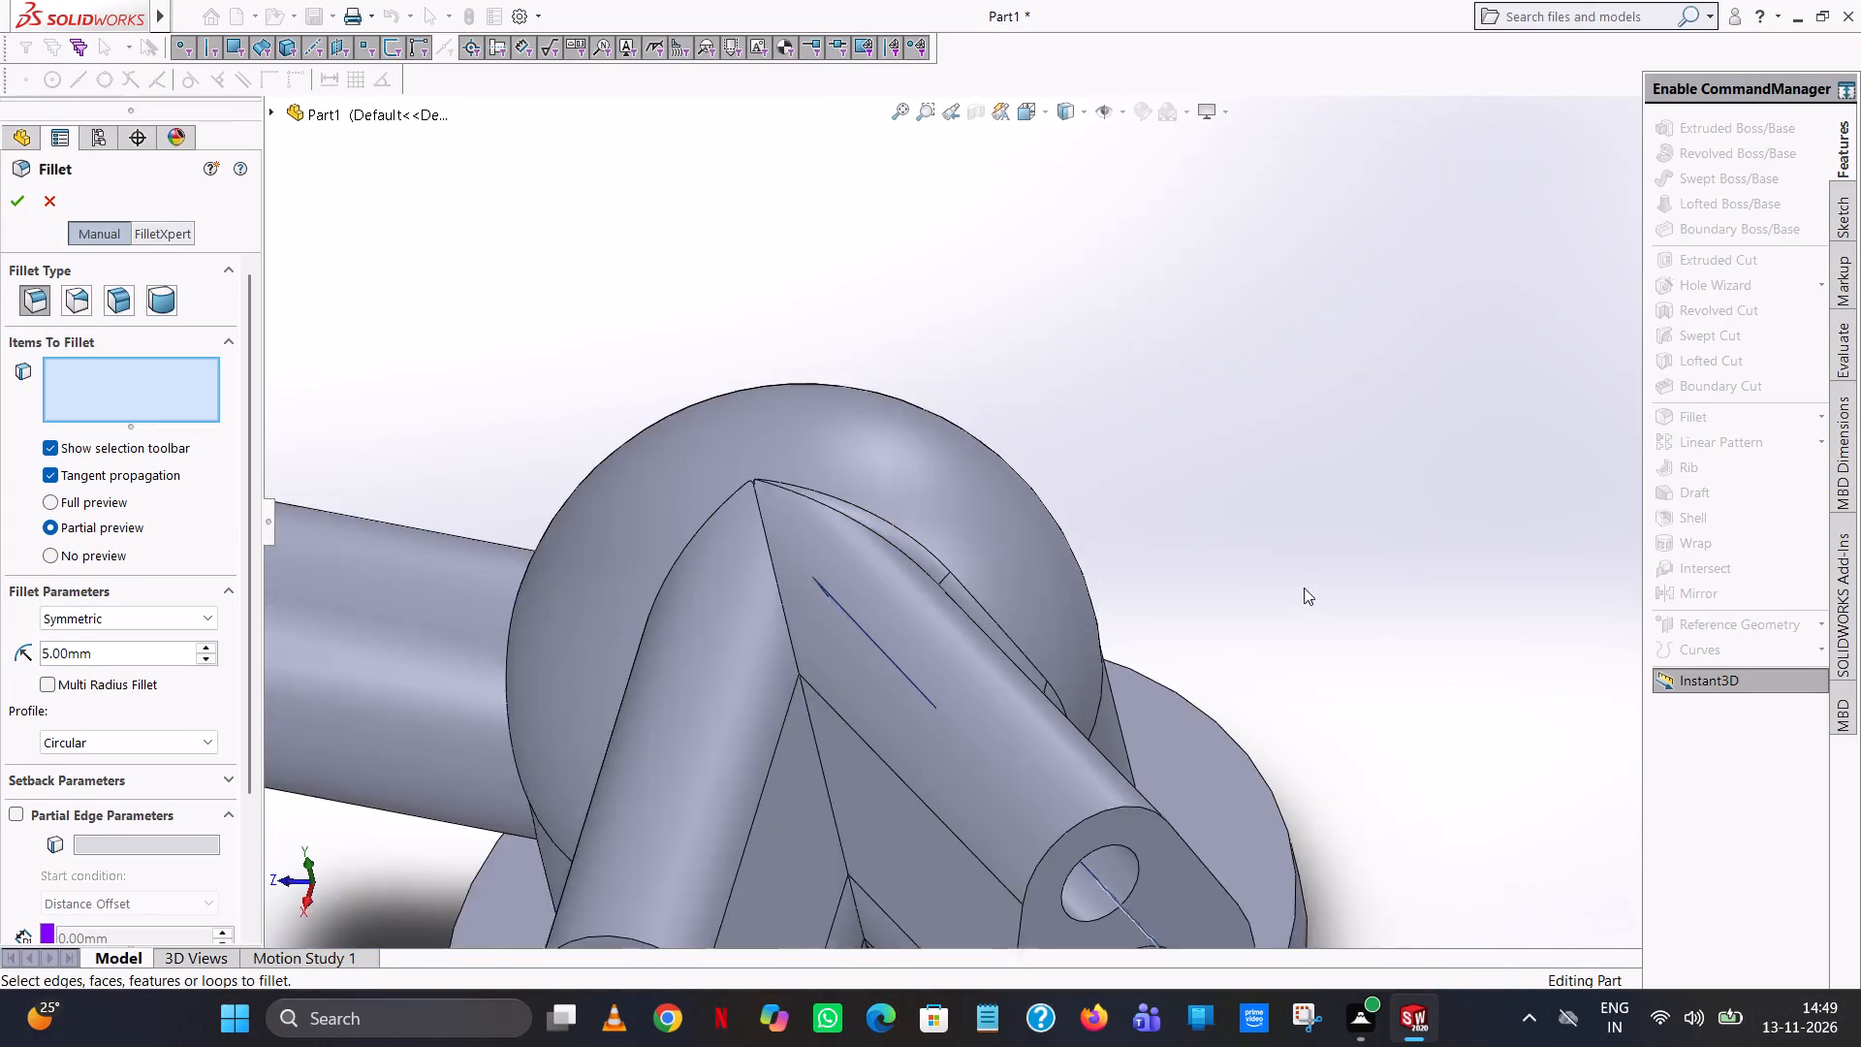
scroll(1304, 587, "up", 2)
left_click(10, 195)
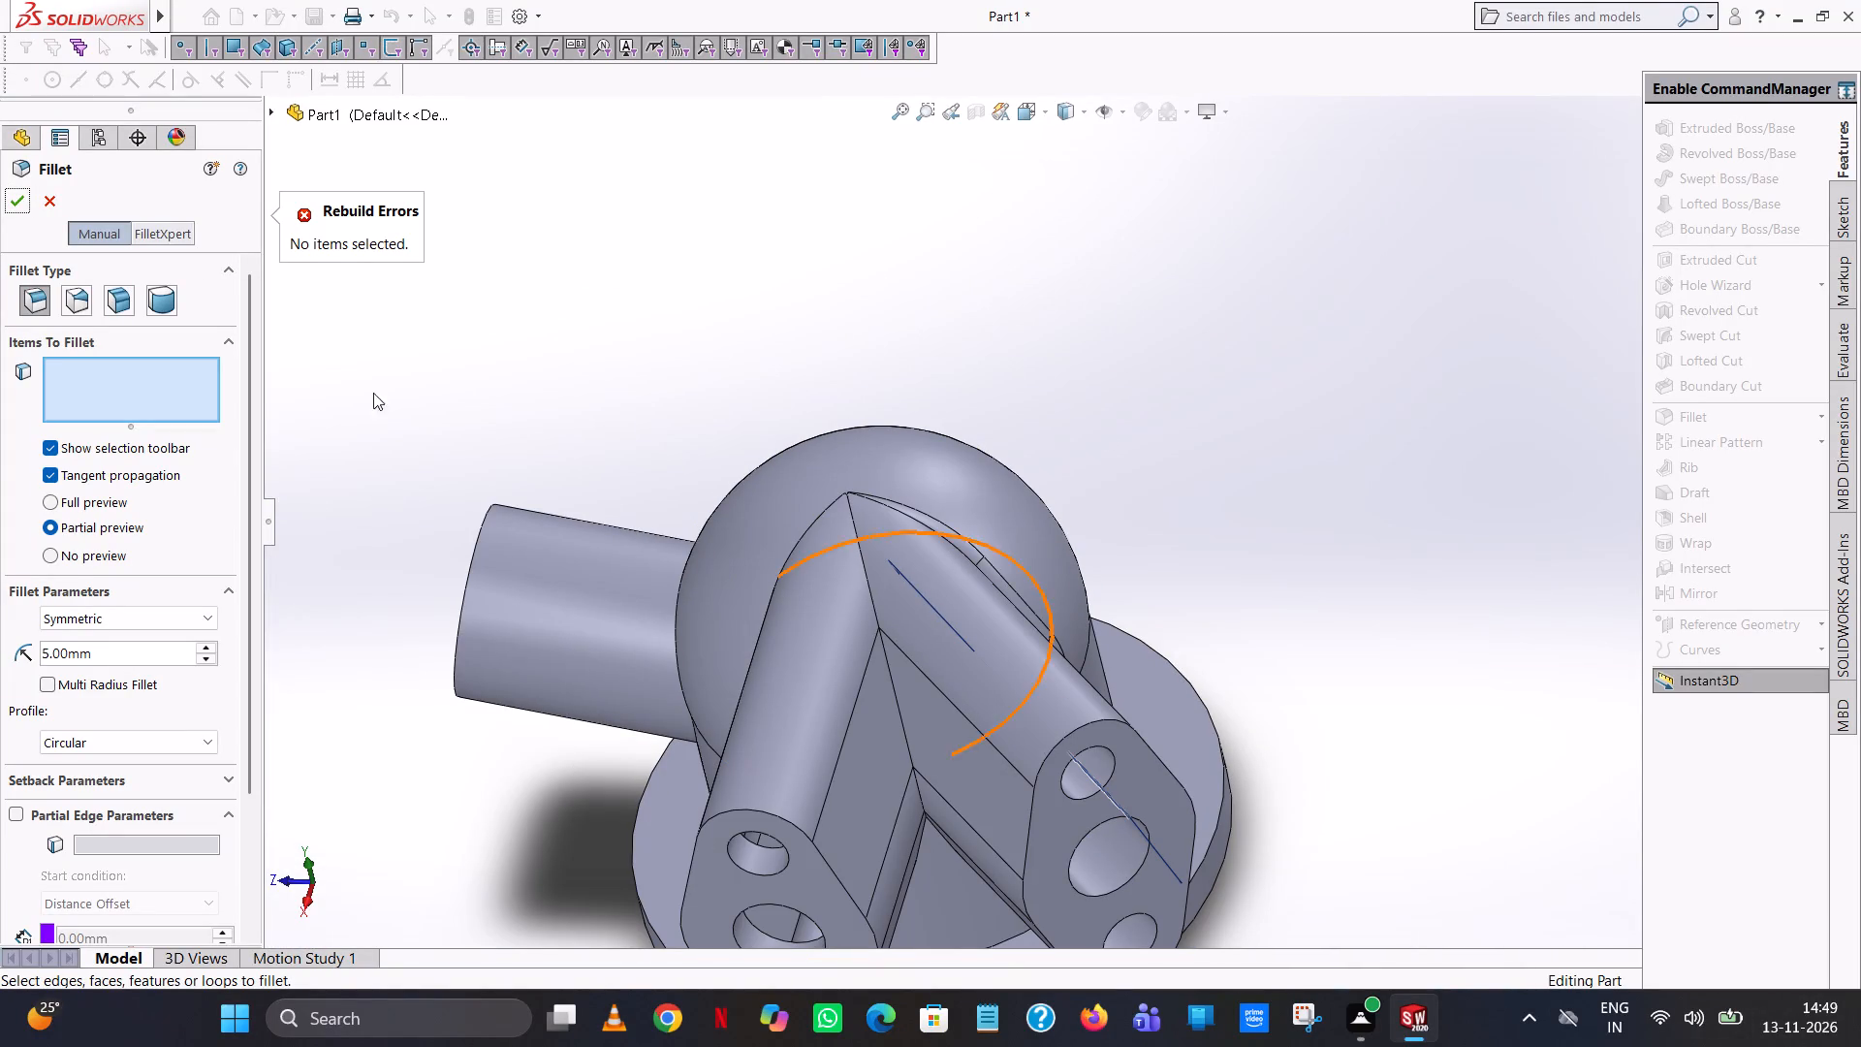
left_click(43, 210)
Hide the reference plane Plane1 that runs along the oval flange arm.
middle_click_drag(1044, 665, 1162, 491)
scroll(1080, 574, "up", 1)
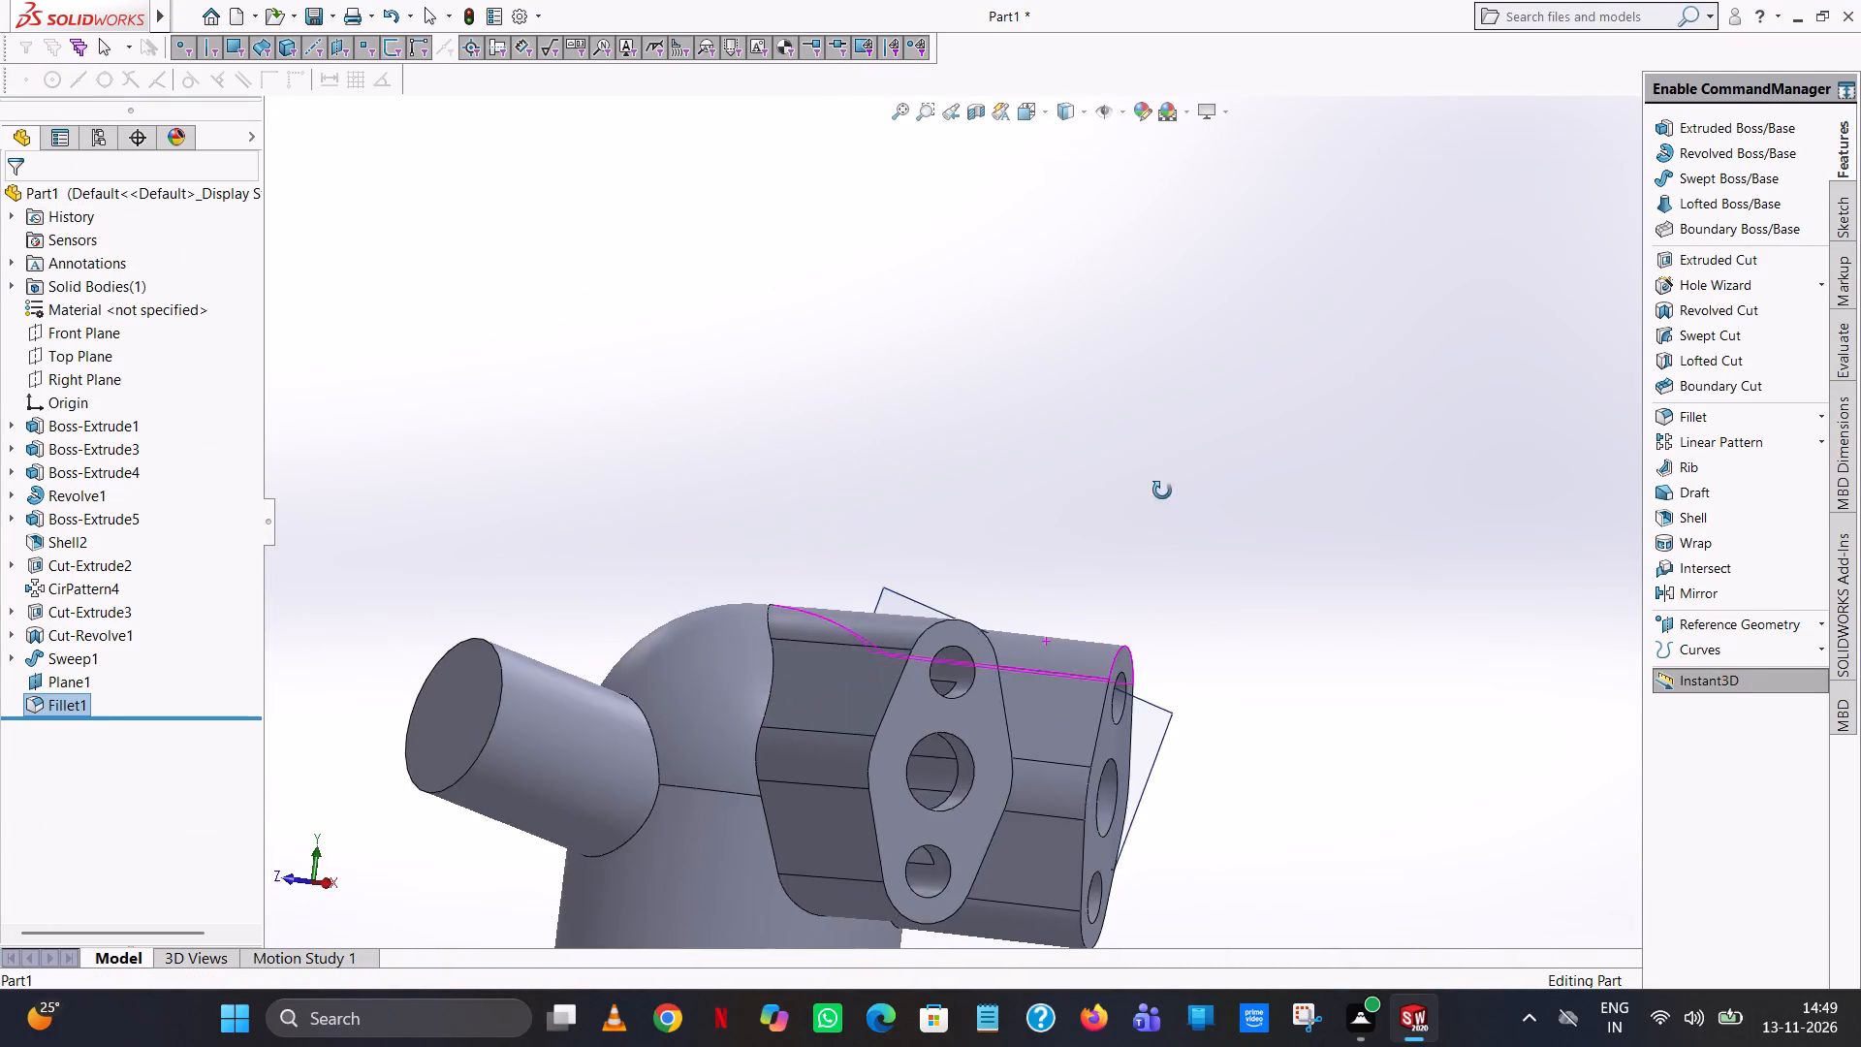
middle_click_drag(1162, 491, 995, 633)
scroll(995, 628, "up", 3)
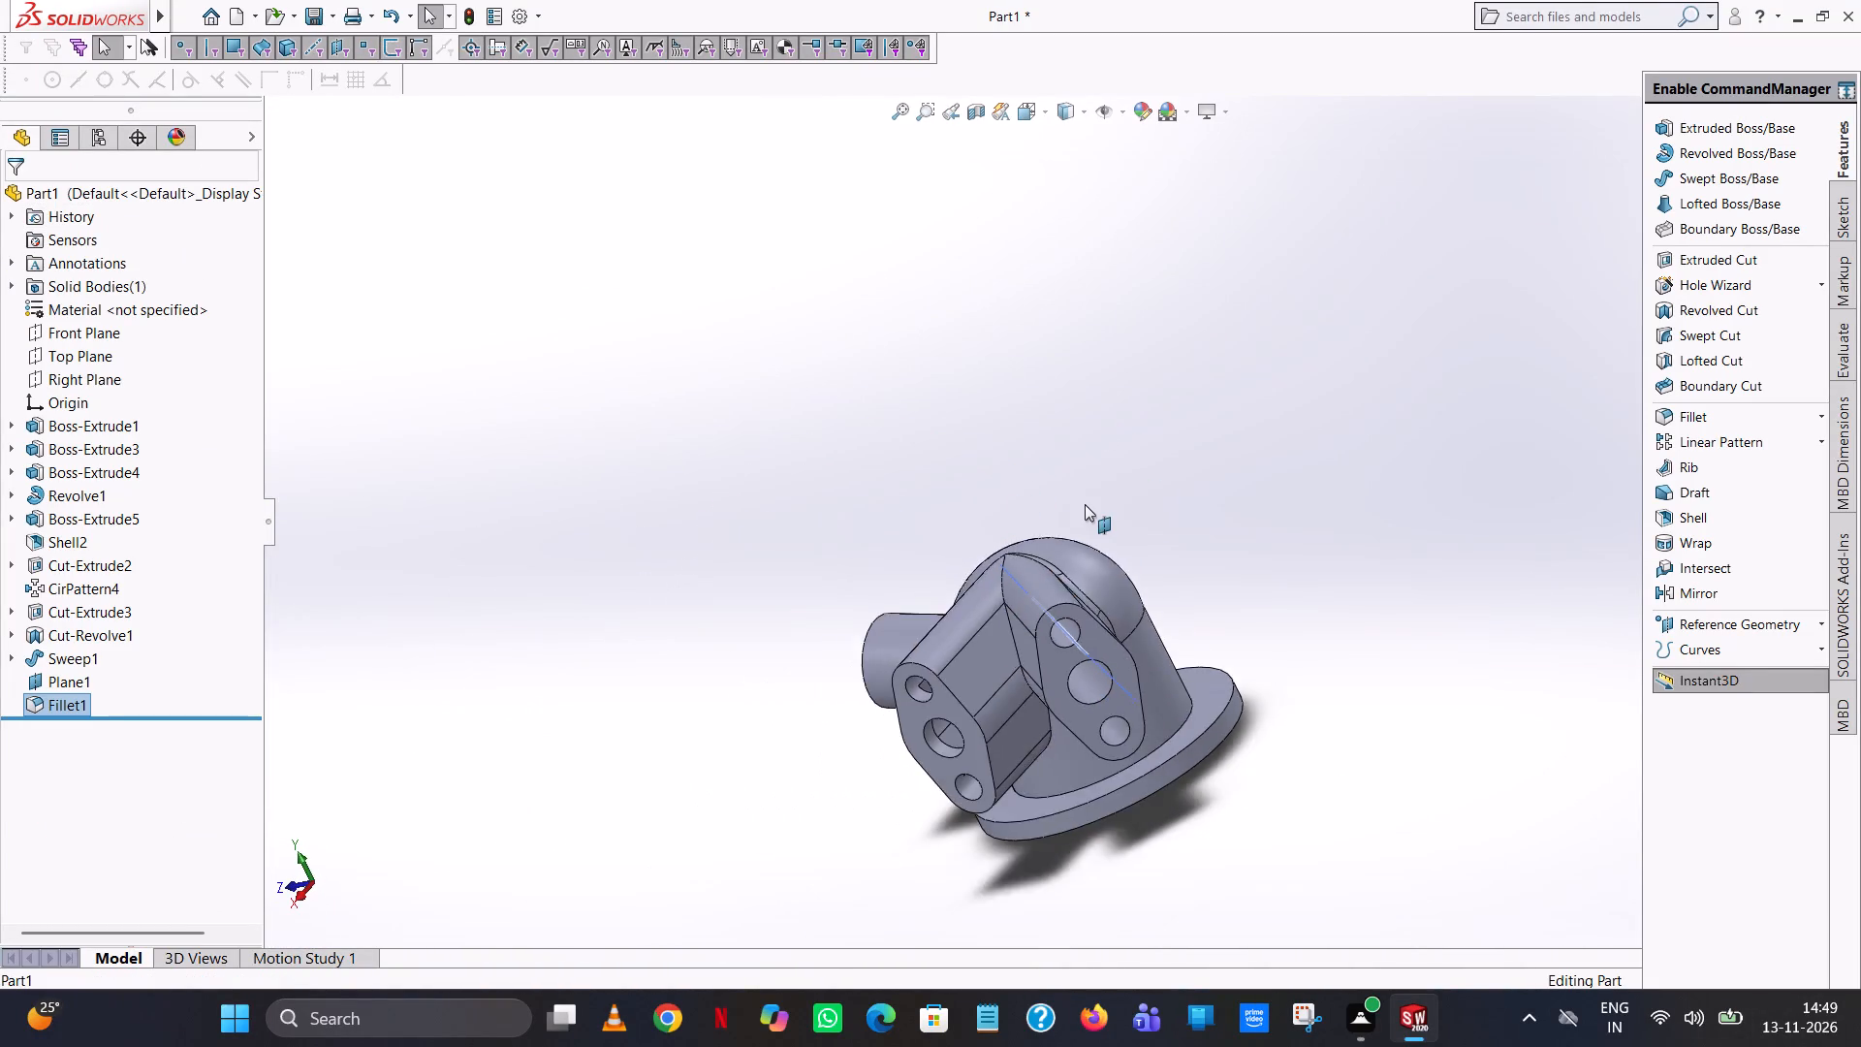
scroll(1085, 504, "up", 1)
middle_click_drag(1086, 503, 1143, 435)
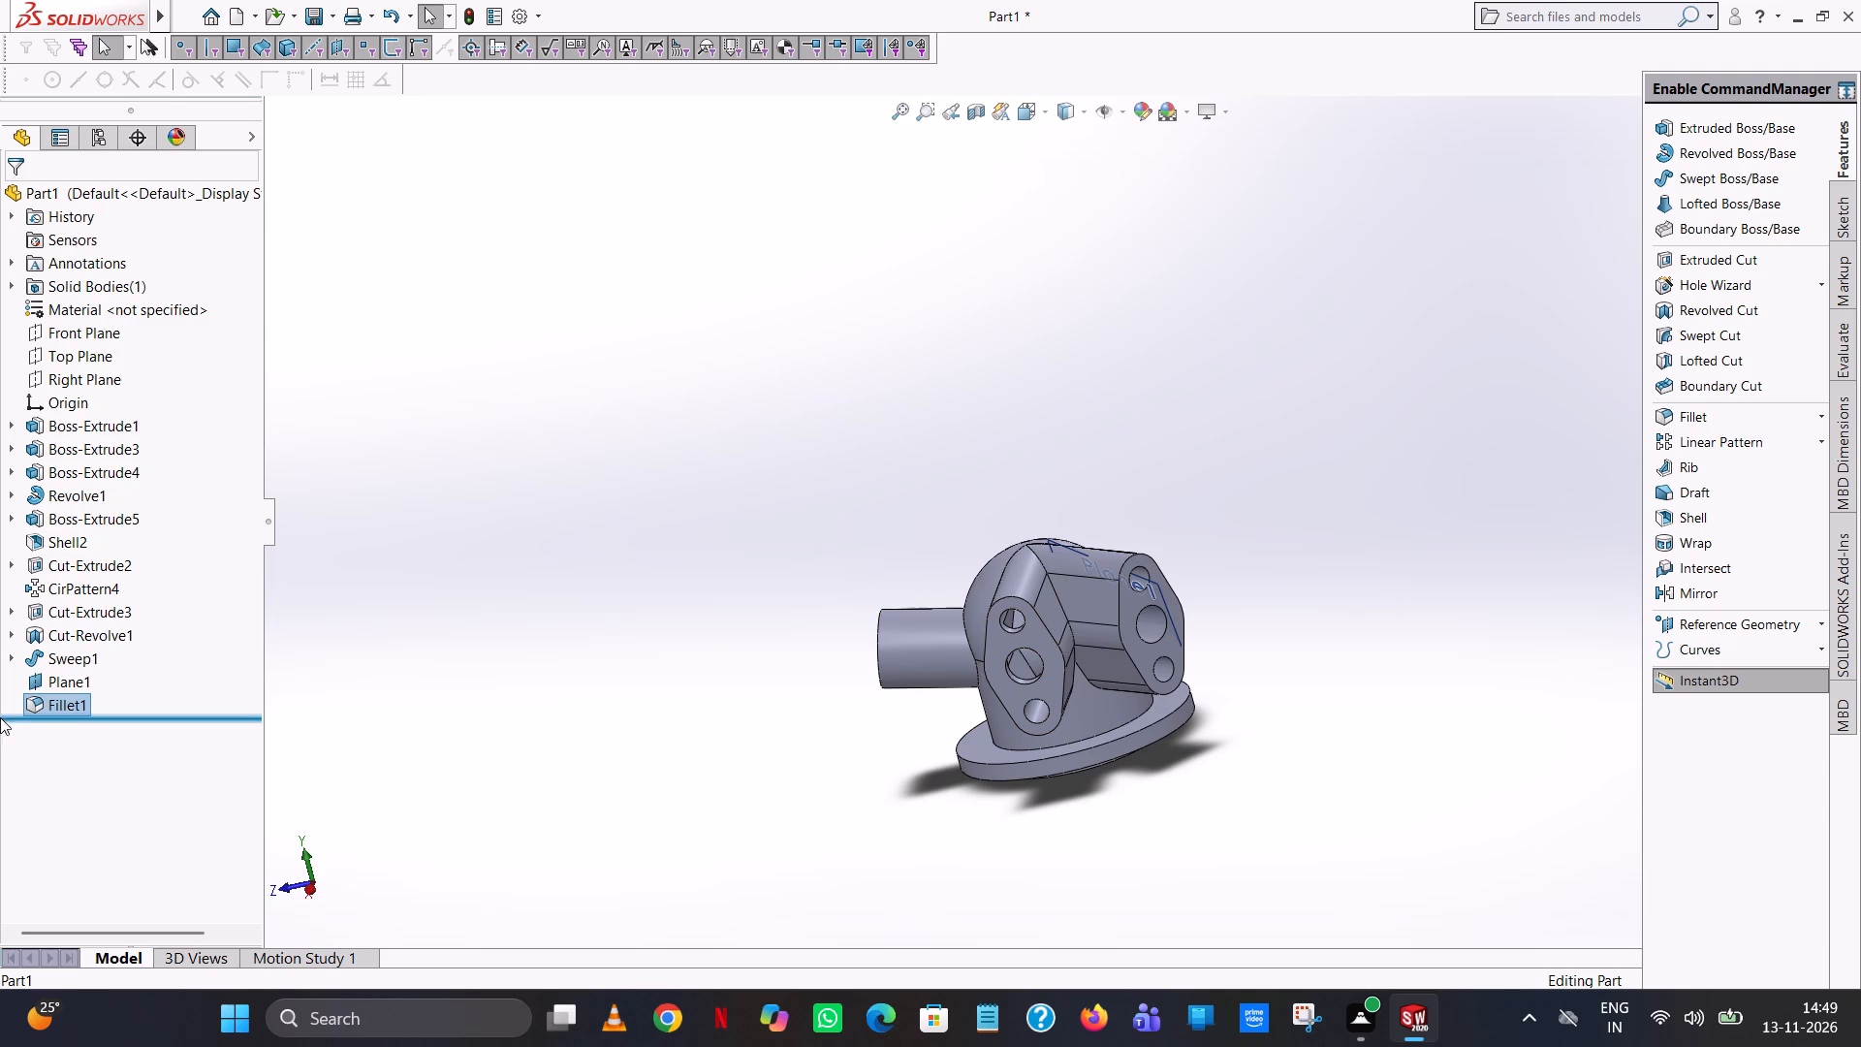
left_click(64, 678)
left_click(103, 649)
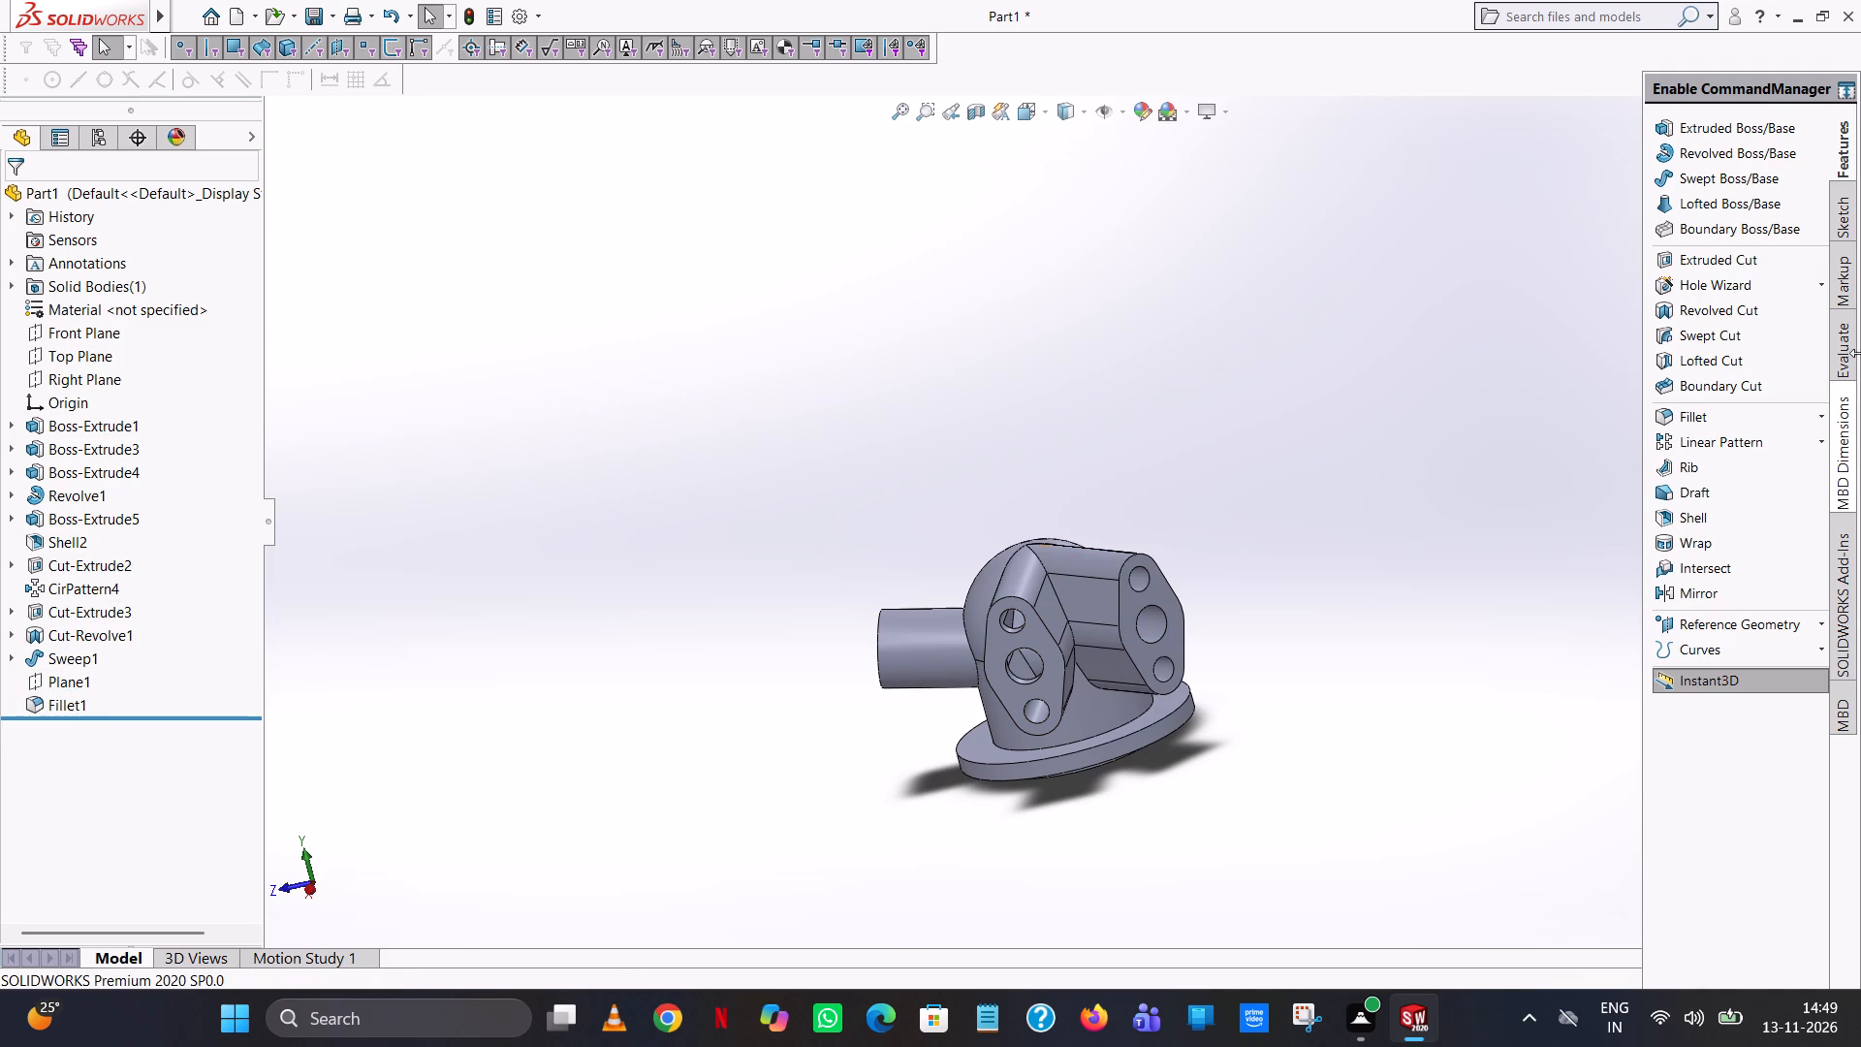
On the Front Plane, sketch a vertical line 86 mm long from the origin to the top of the dome.
scroll(865, 276, "up", 1)
middle_click_drag(865, 276, 902, 54)
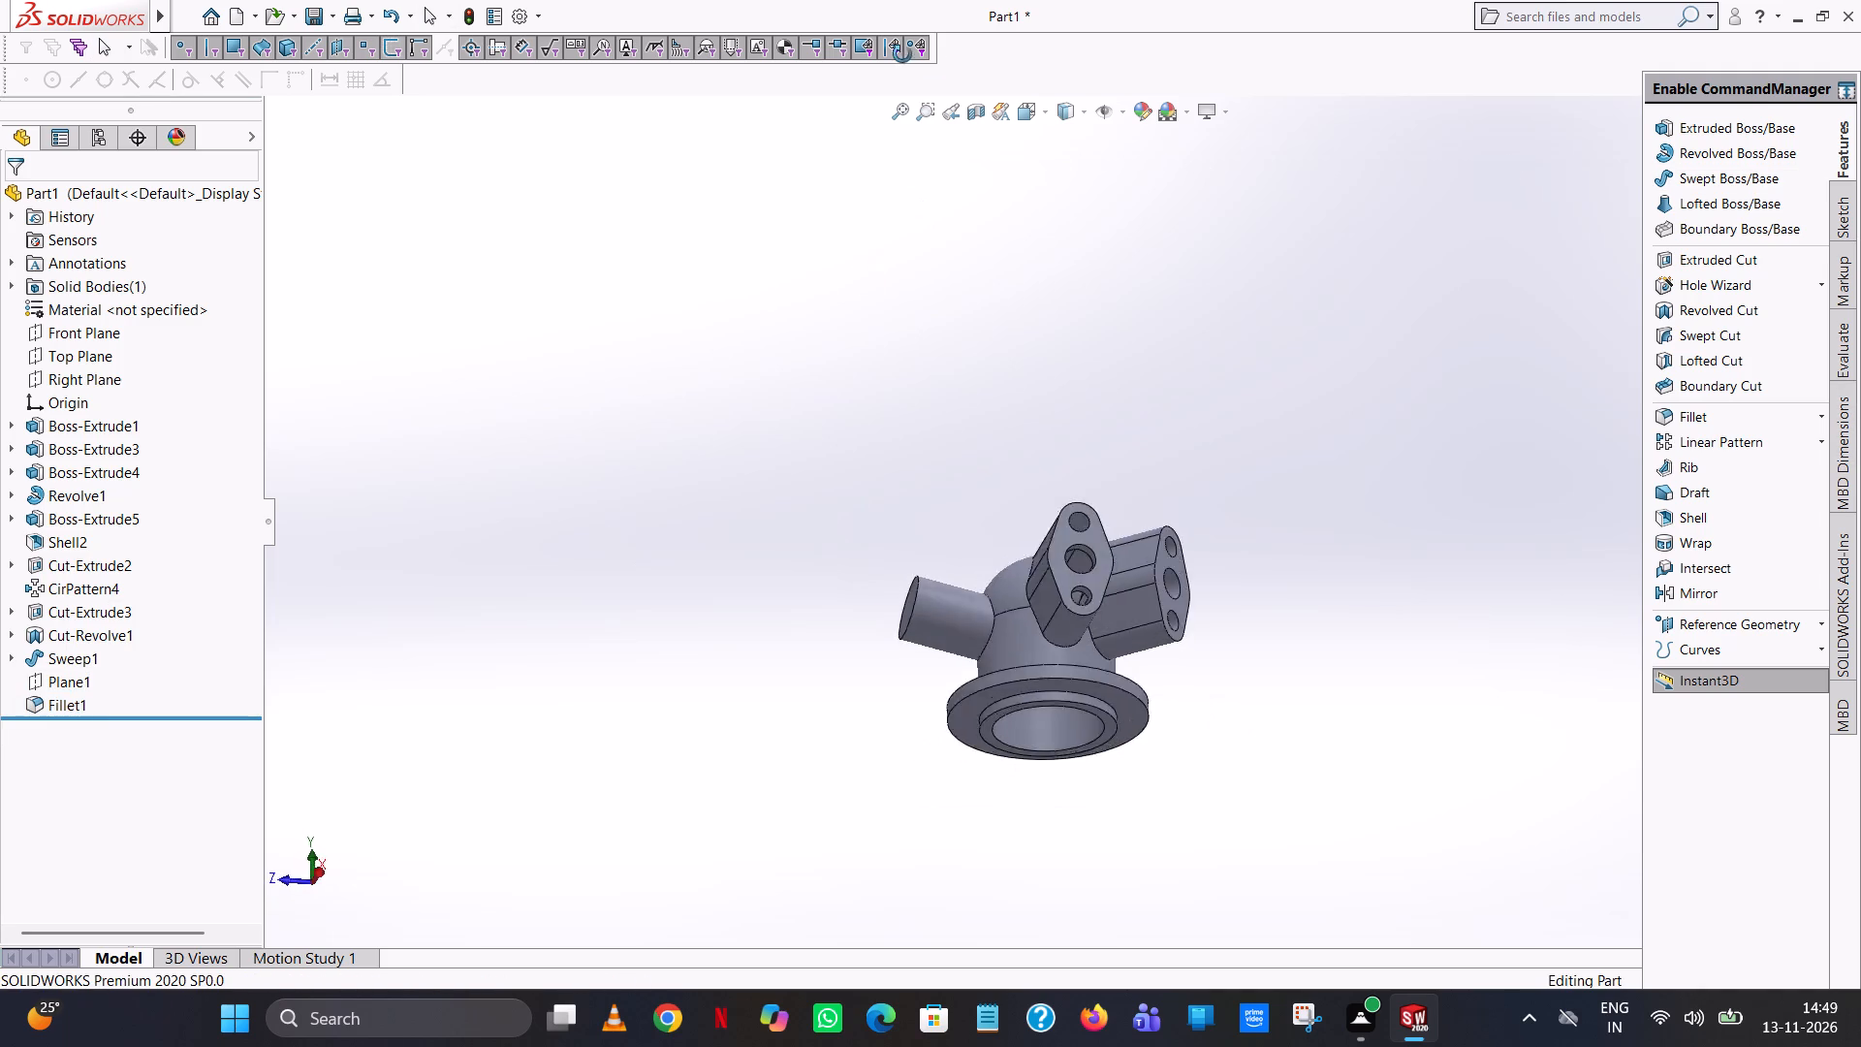
middle_click_drag(902, 54, 835, 522)
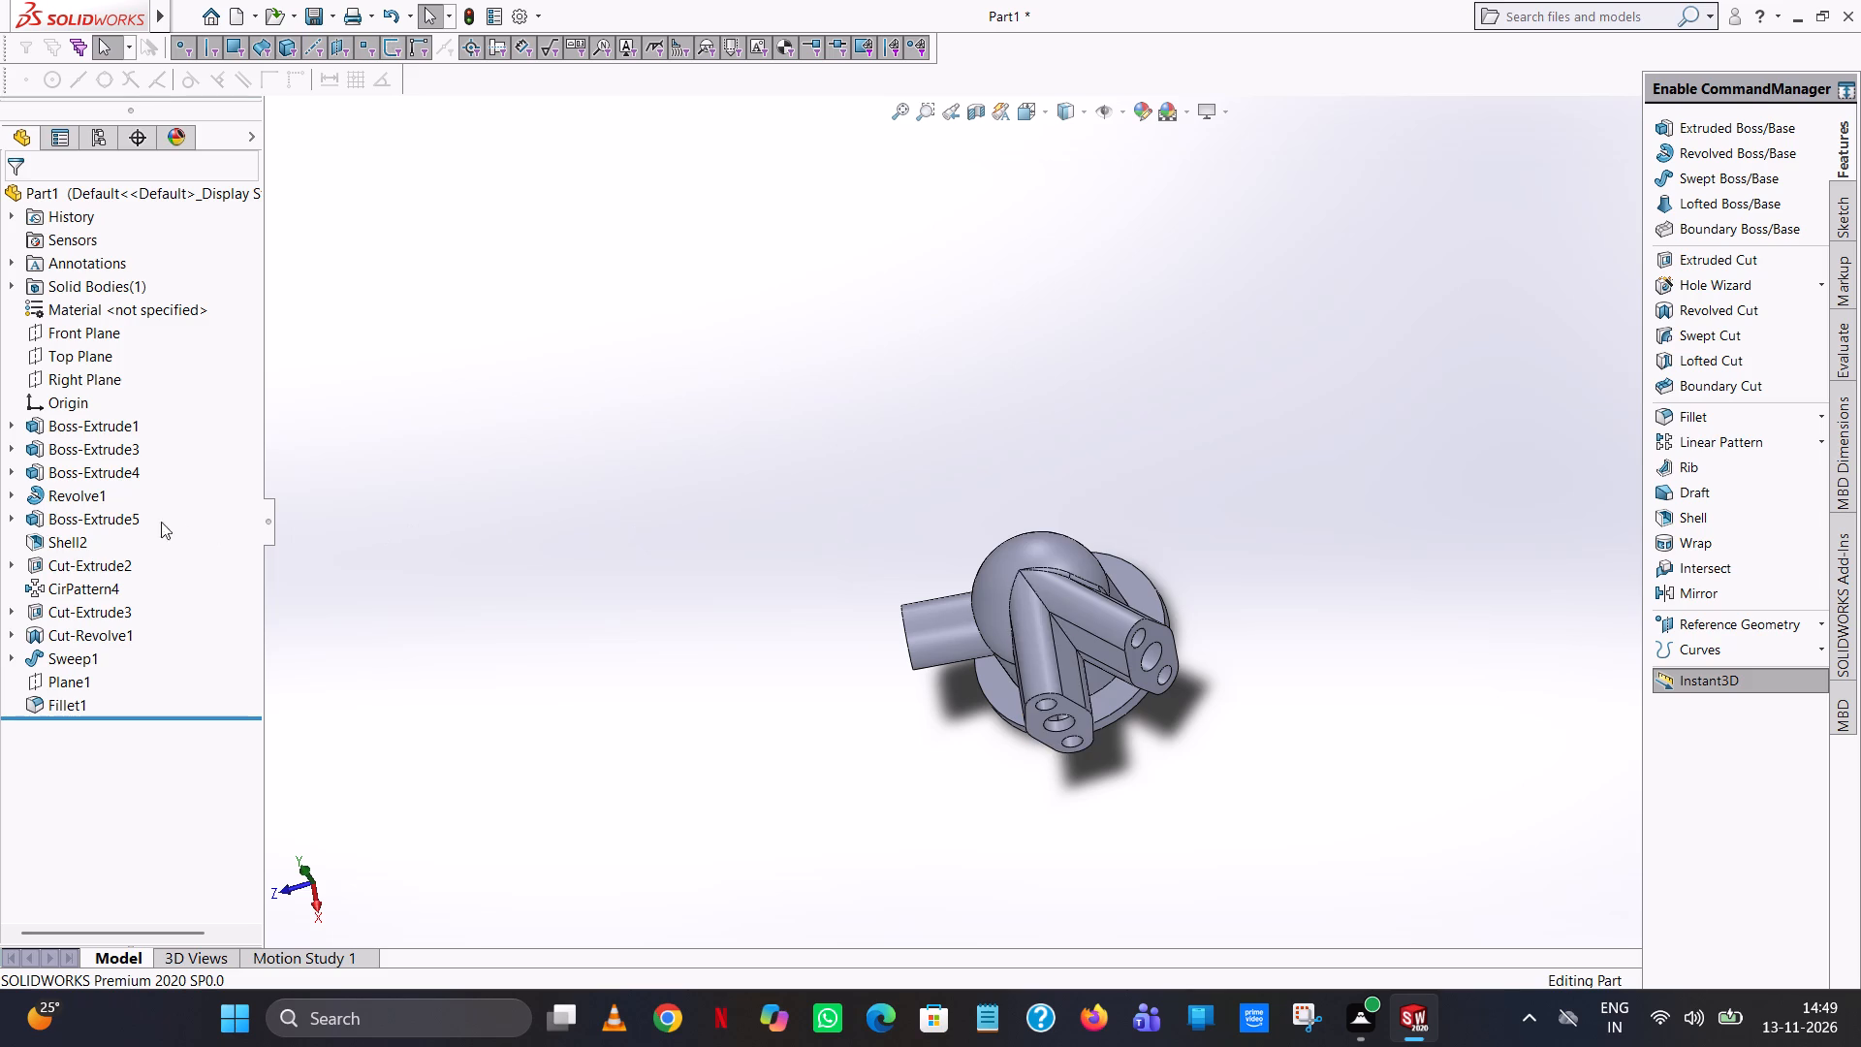
left_click(69, 333)
middle_click_drag(901, 668, 919, 434)
scroll(919, 434, "up", 1)
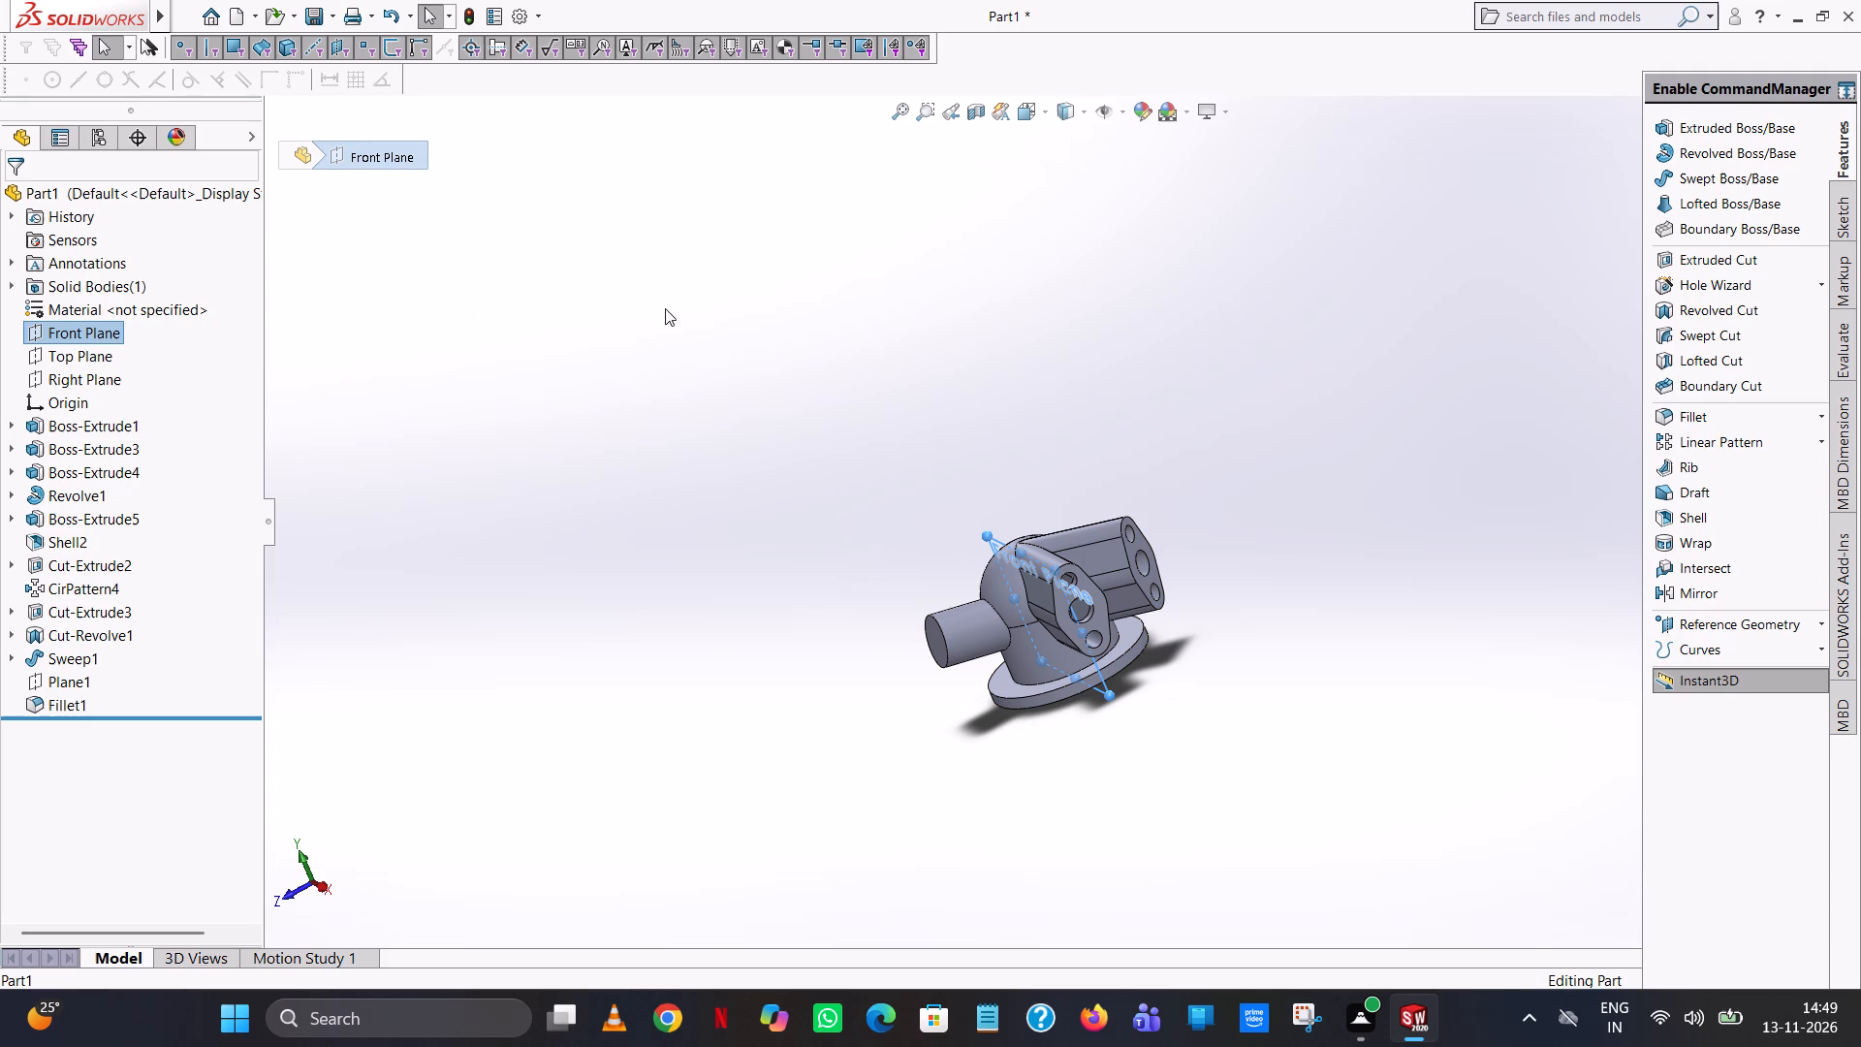
right_click(44, 327)
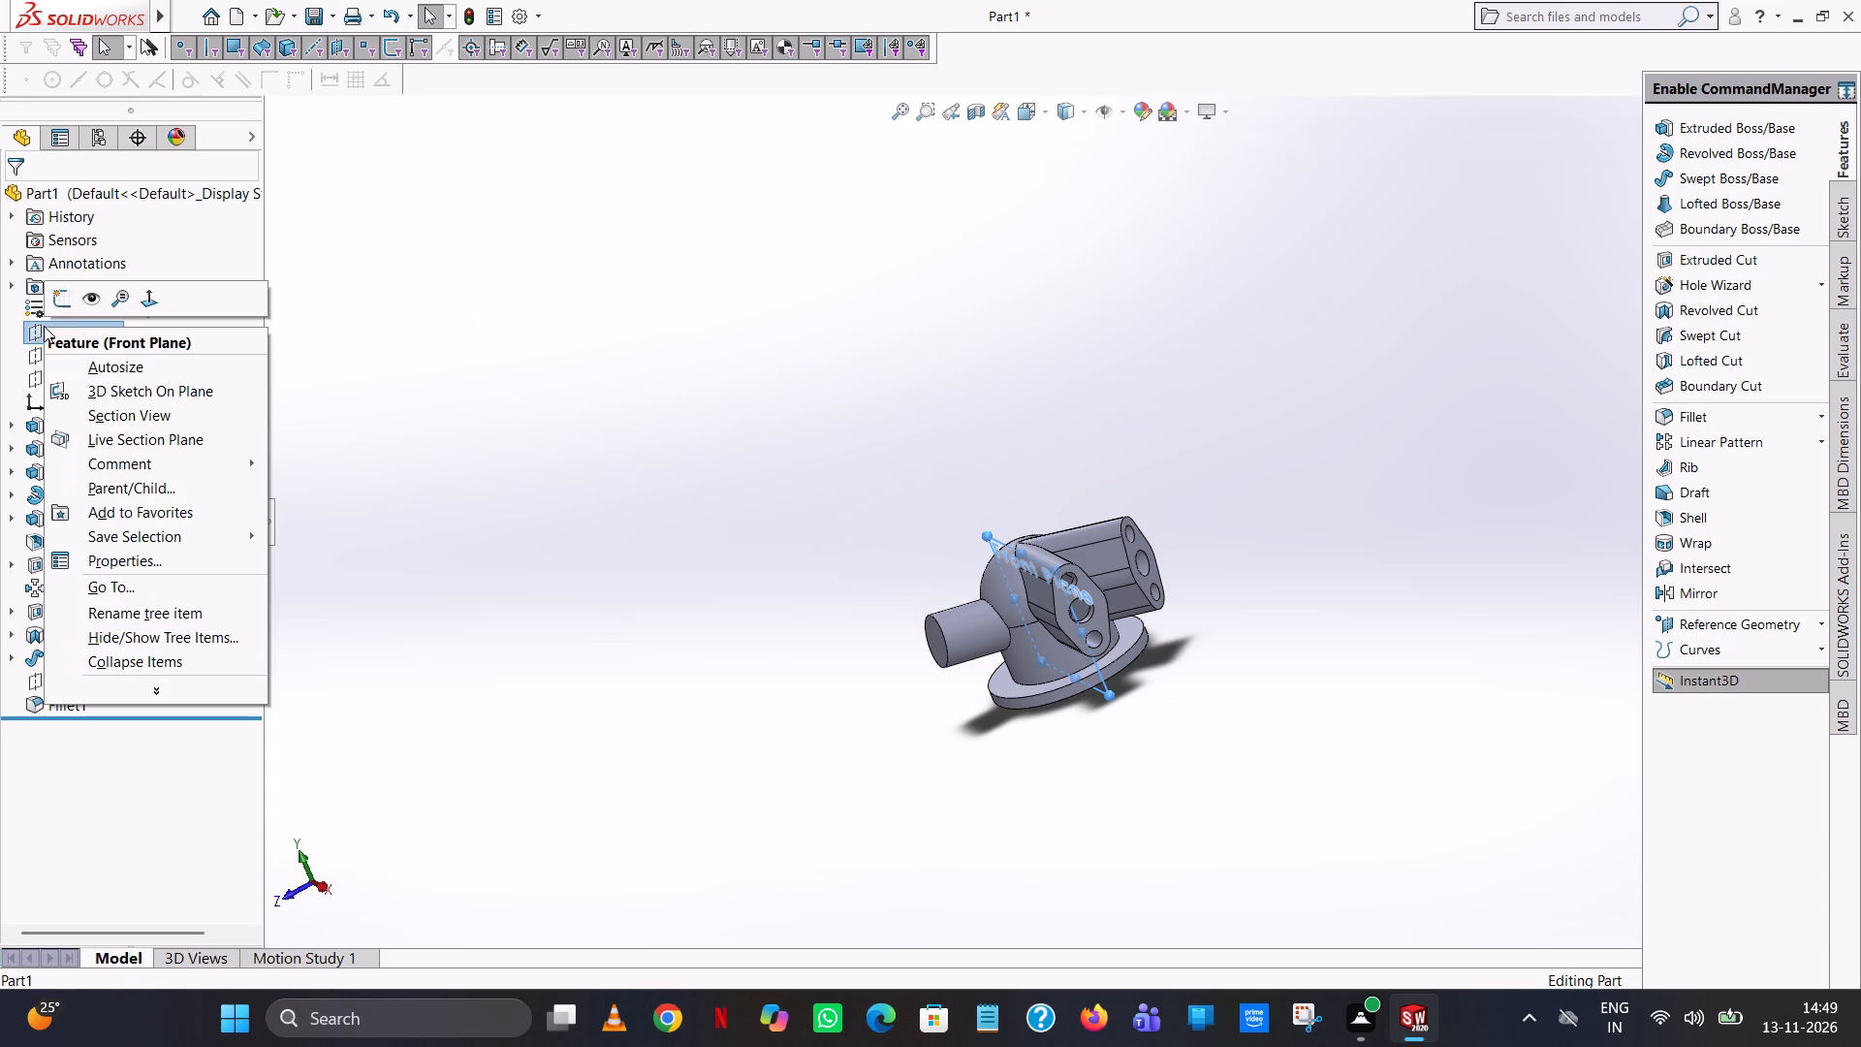
left_click(54, 300)
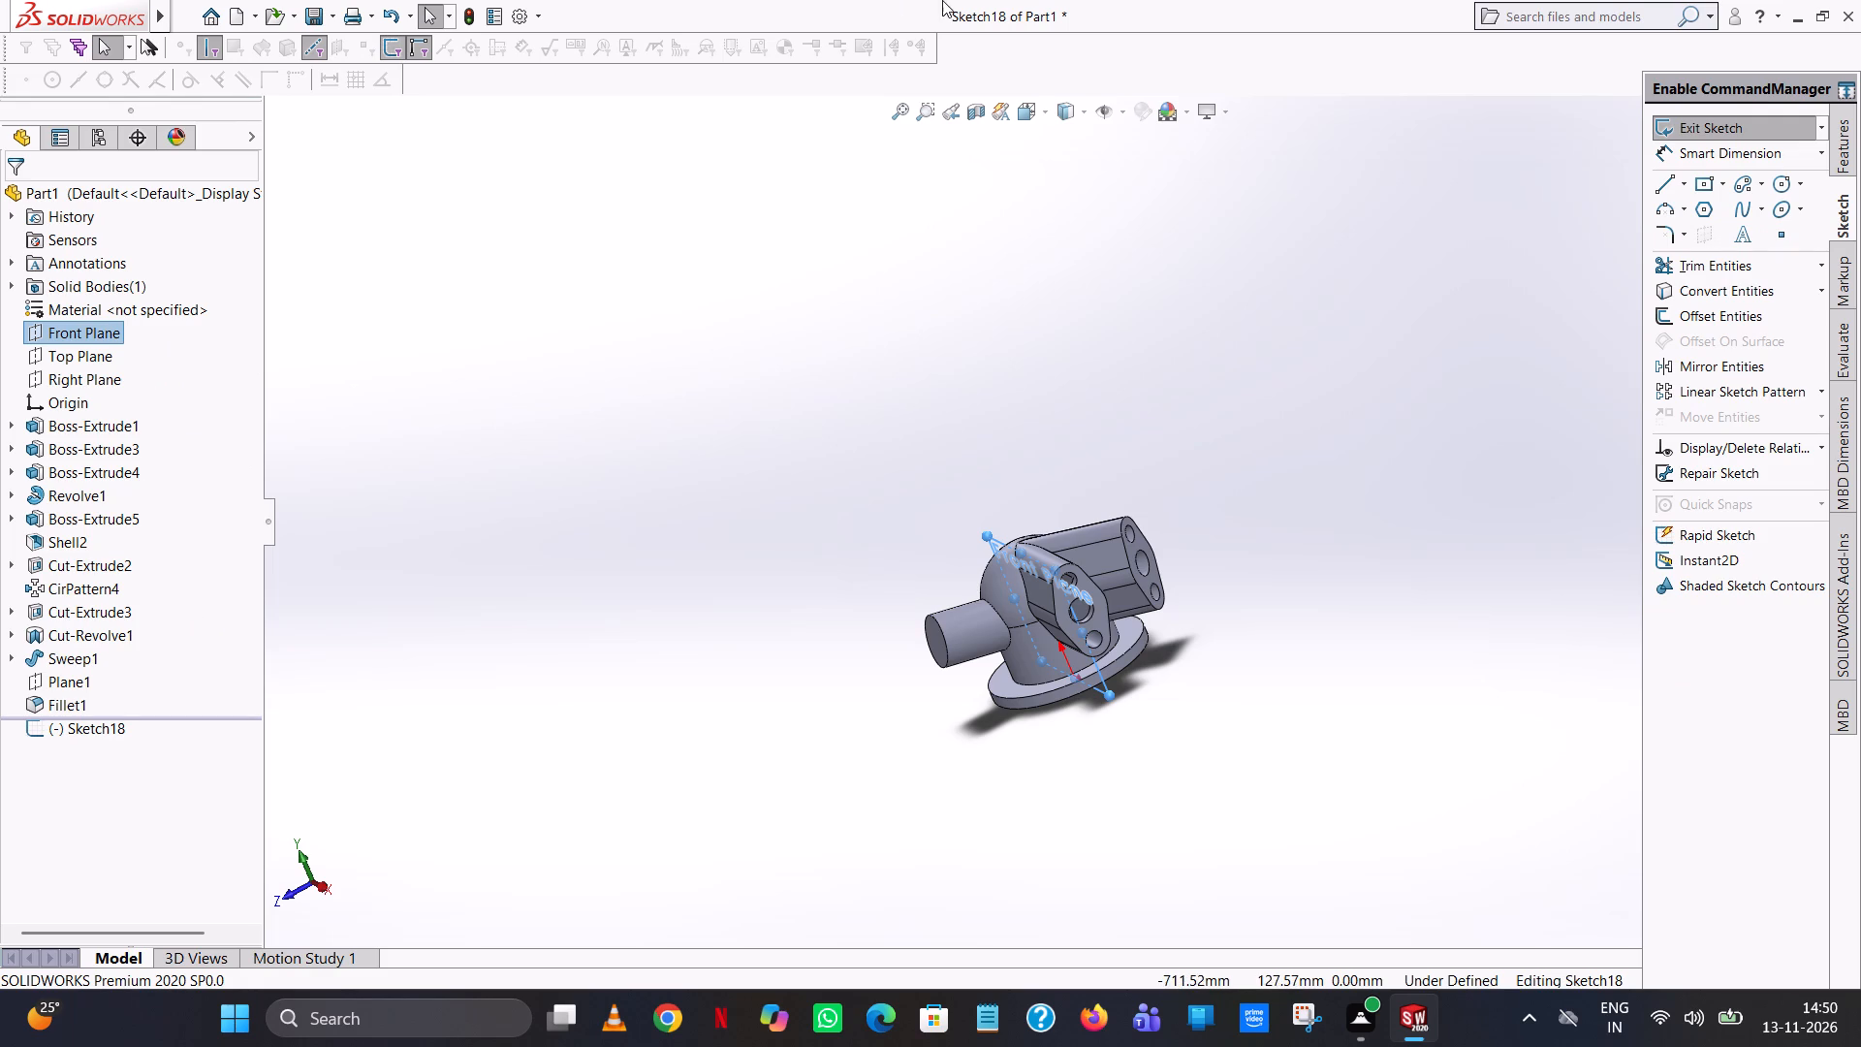
left_click(1042, 116)
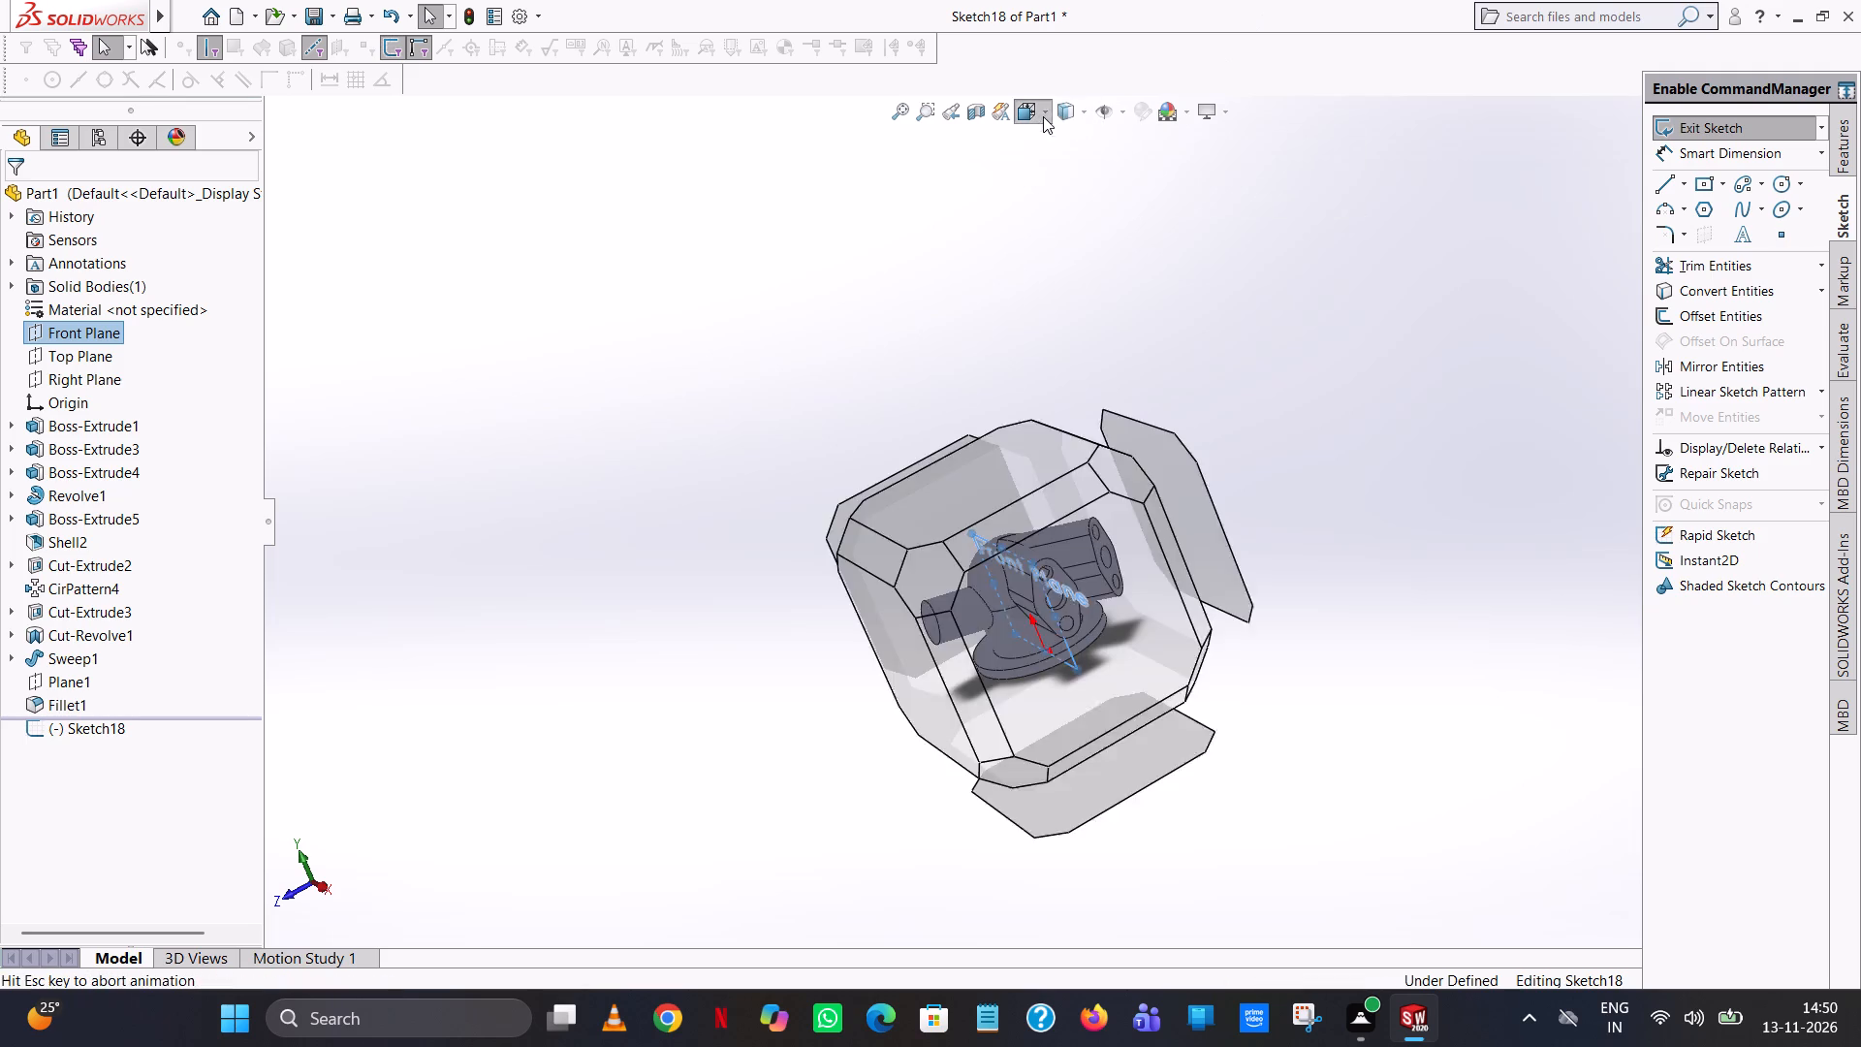
left_click(1141, 219)
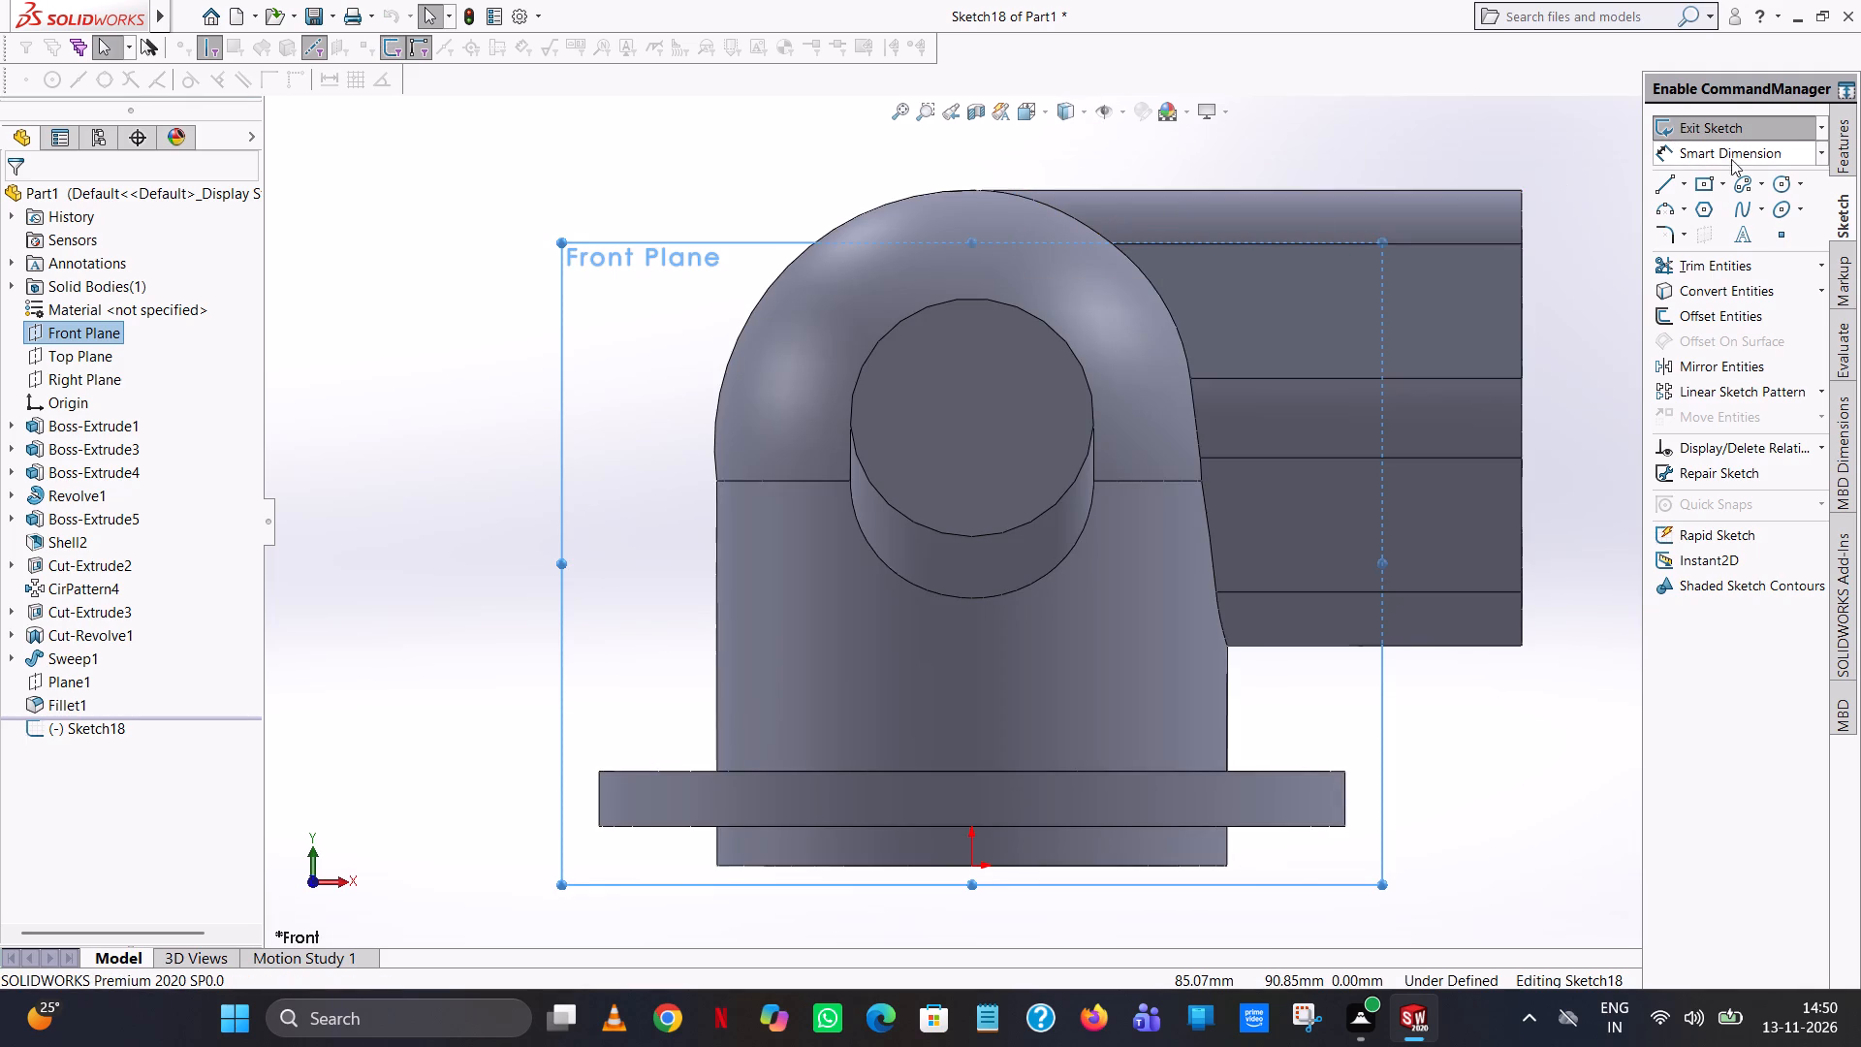
left_click(1653, 181)
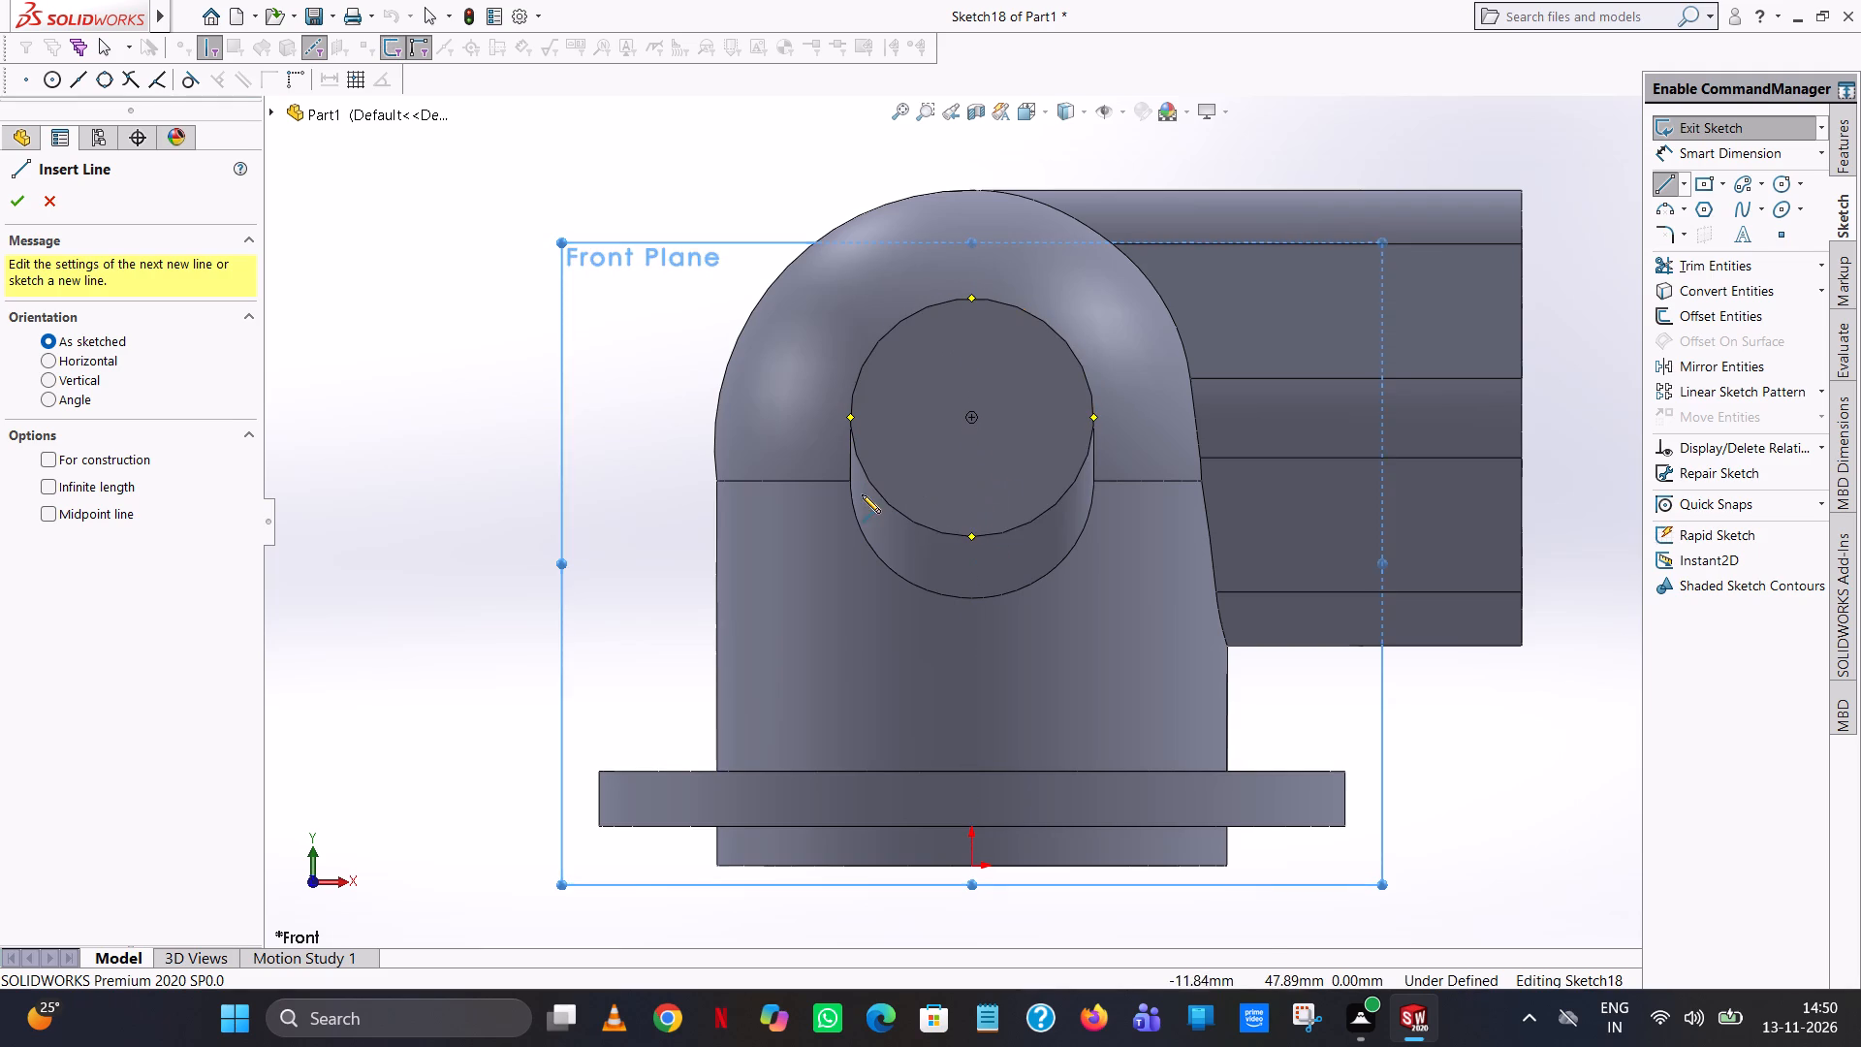
left_click(970, 868)
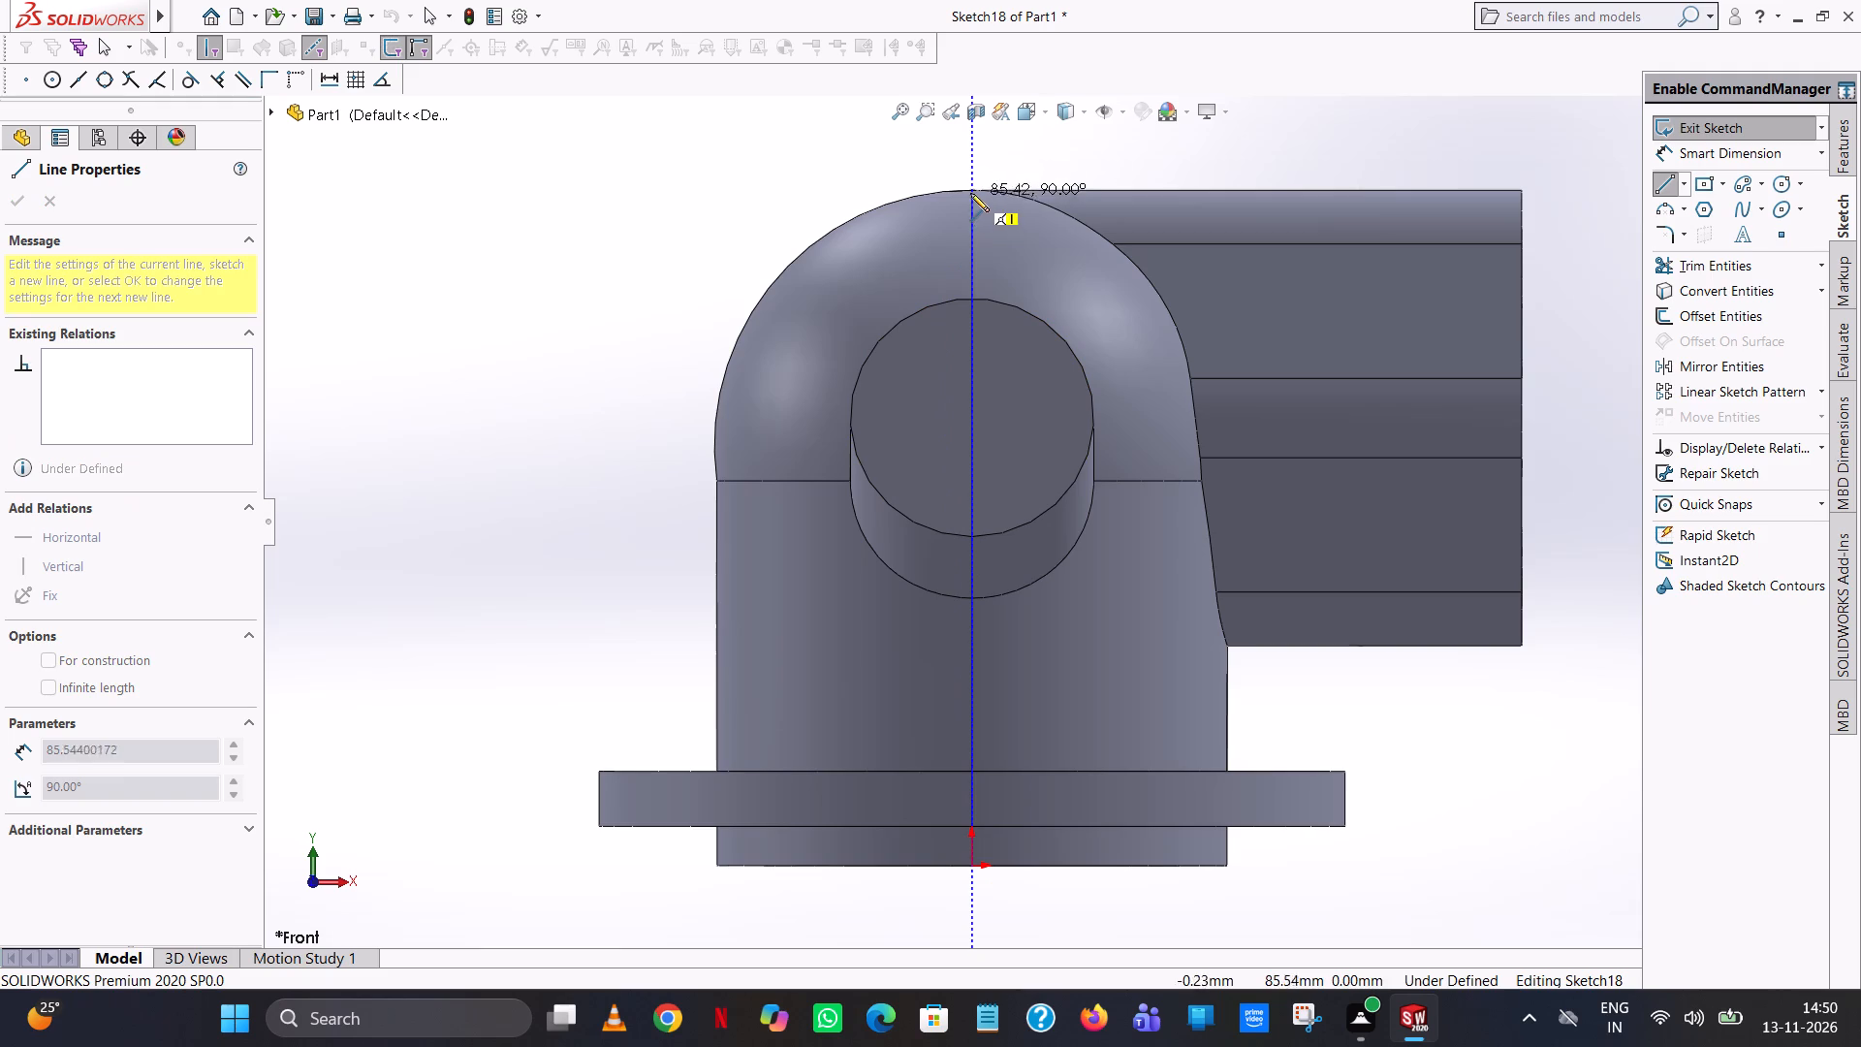
left_click(970, 191)
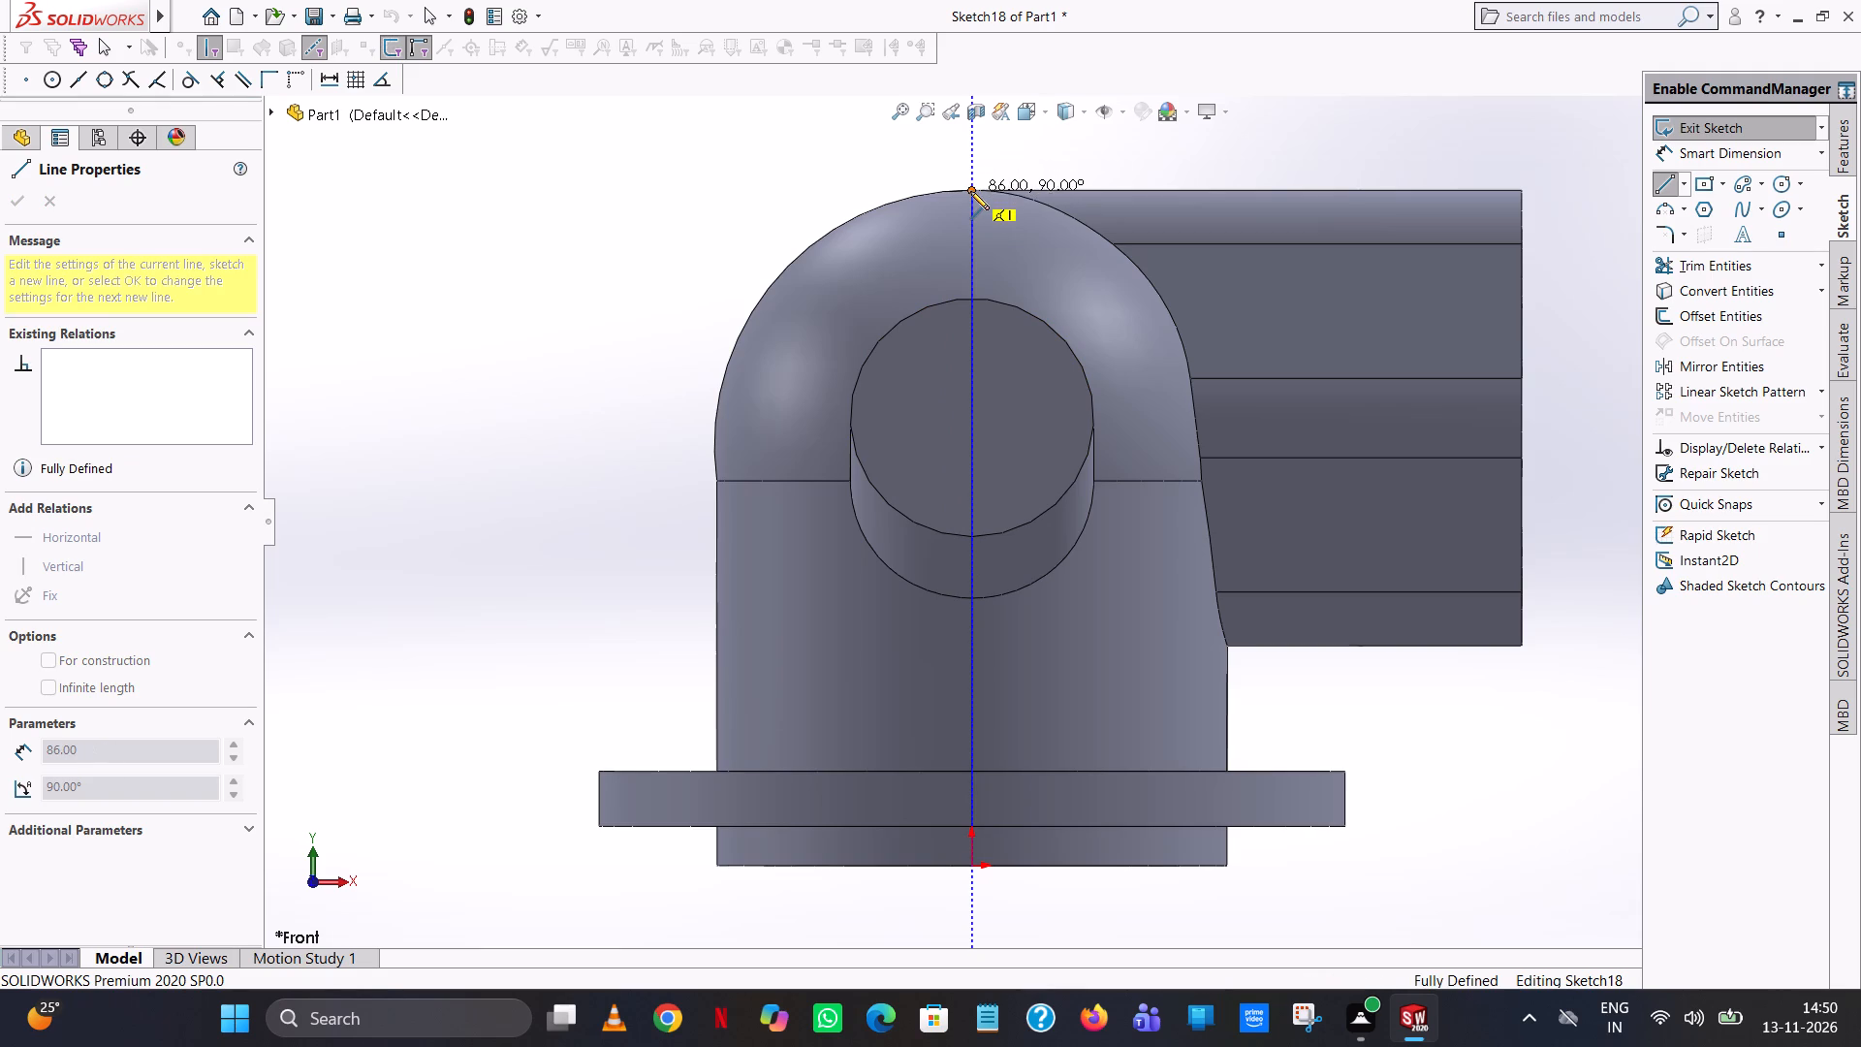
right_click(970, 191)
left_click(1022, 212)
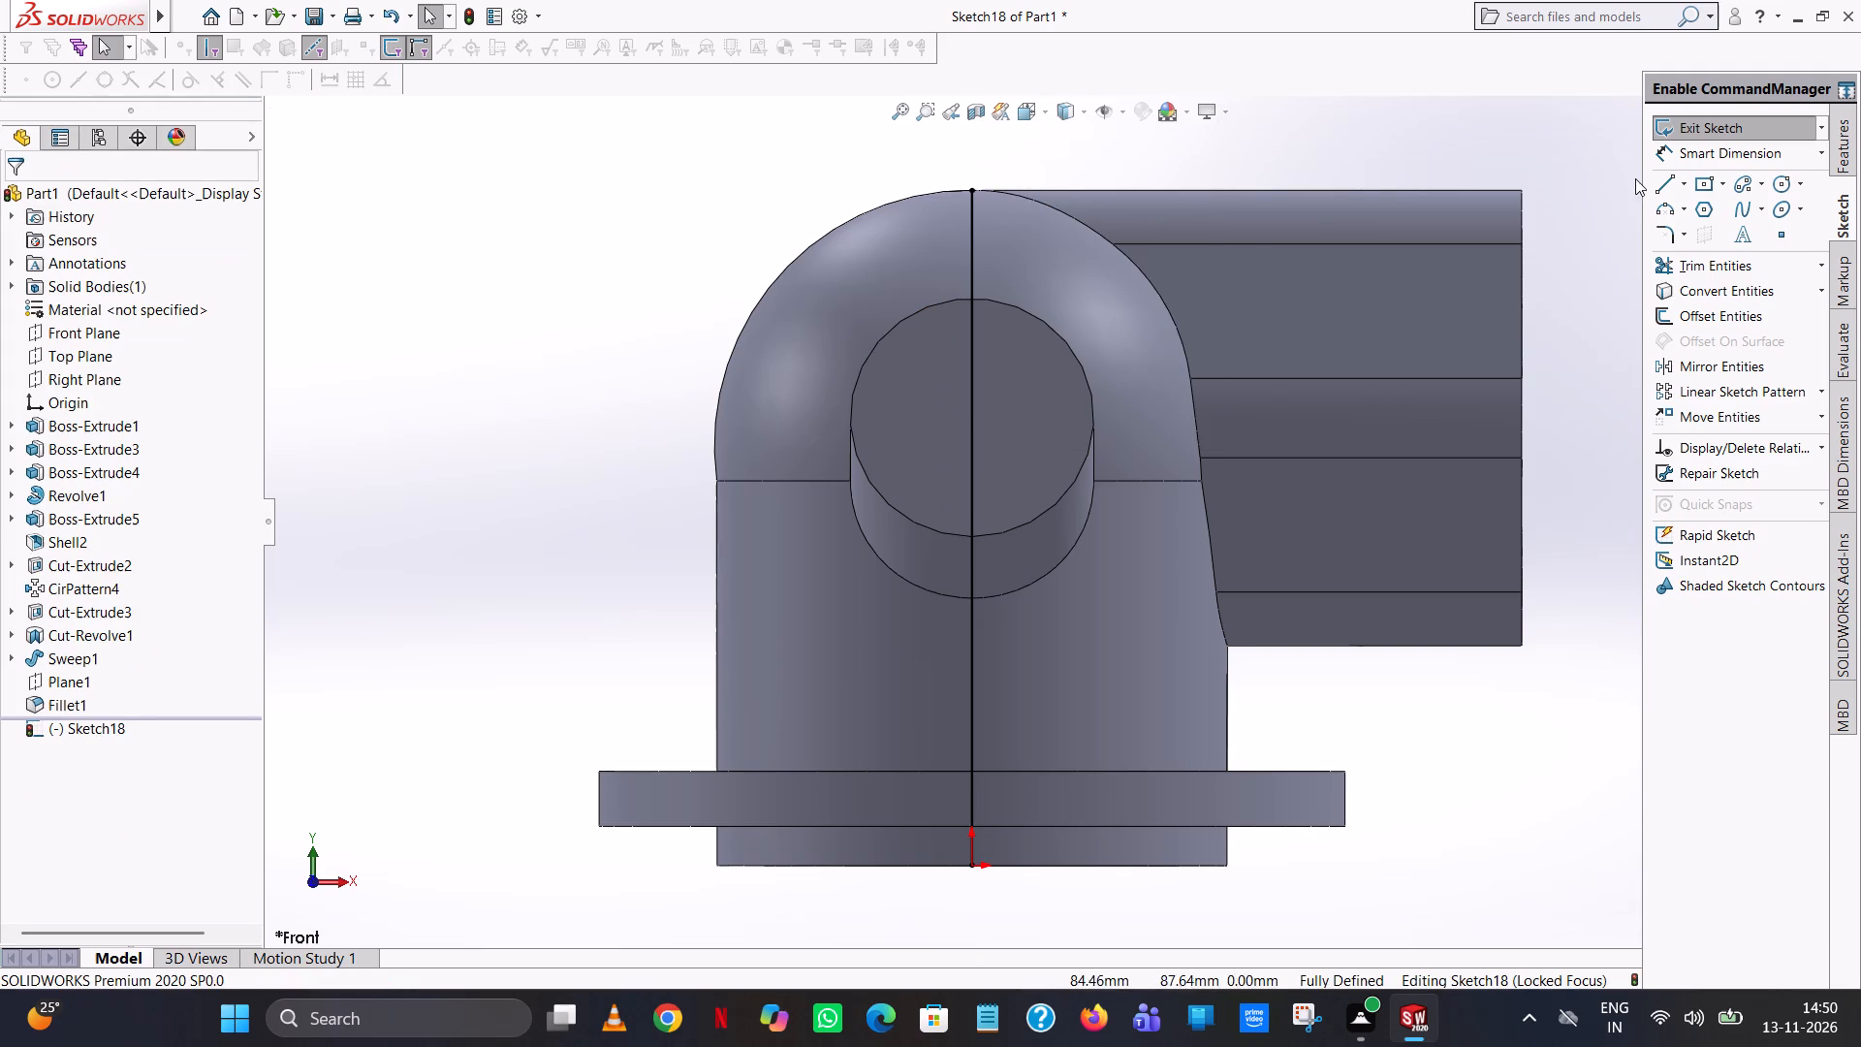
Sketch a rising inclined line about 78 mm long from the vertical line's midpoint past the end of the flange arm.
left_click(1661, 183)
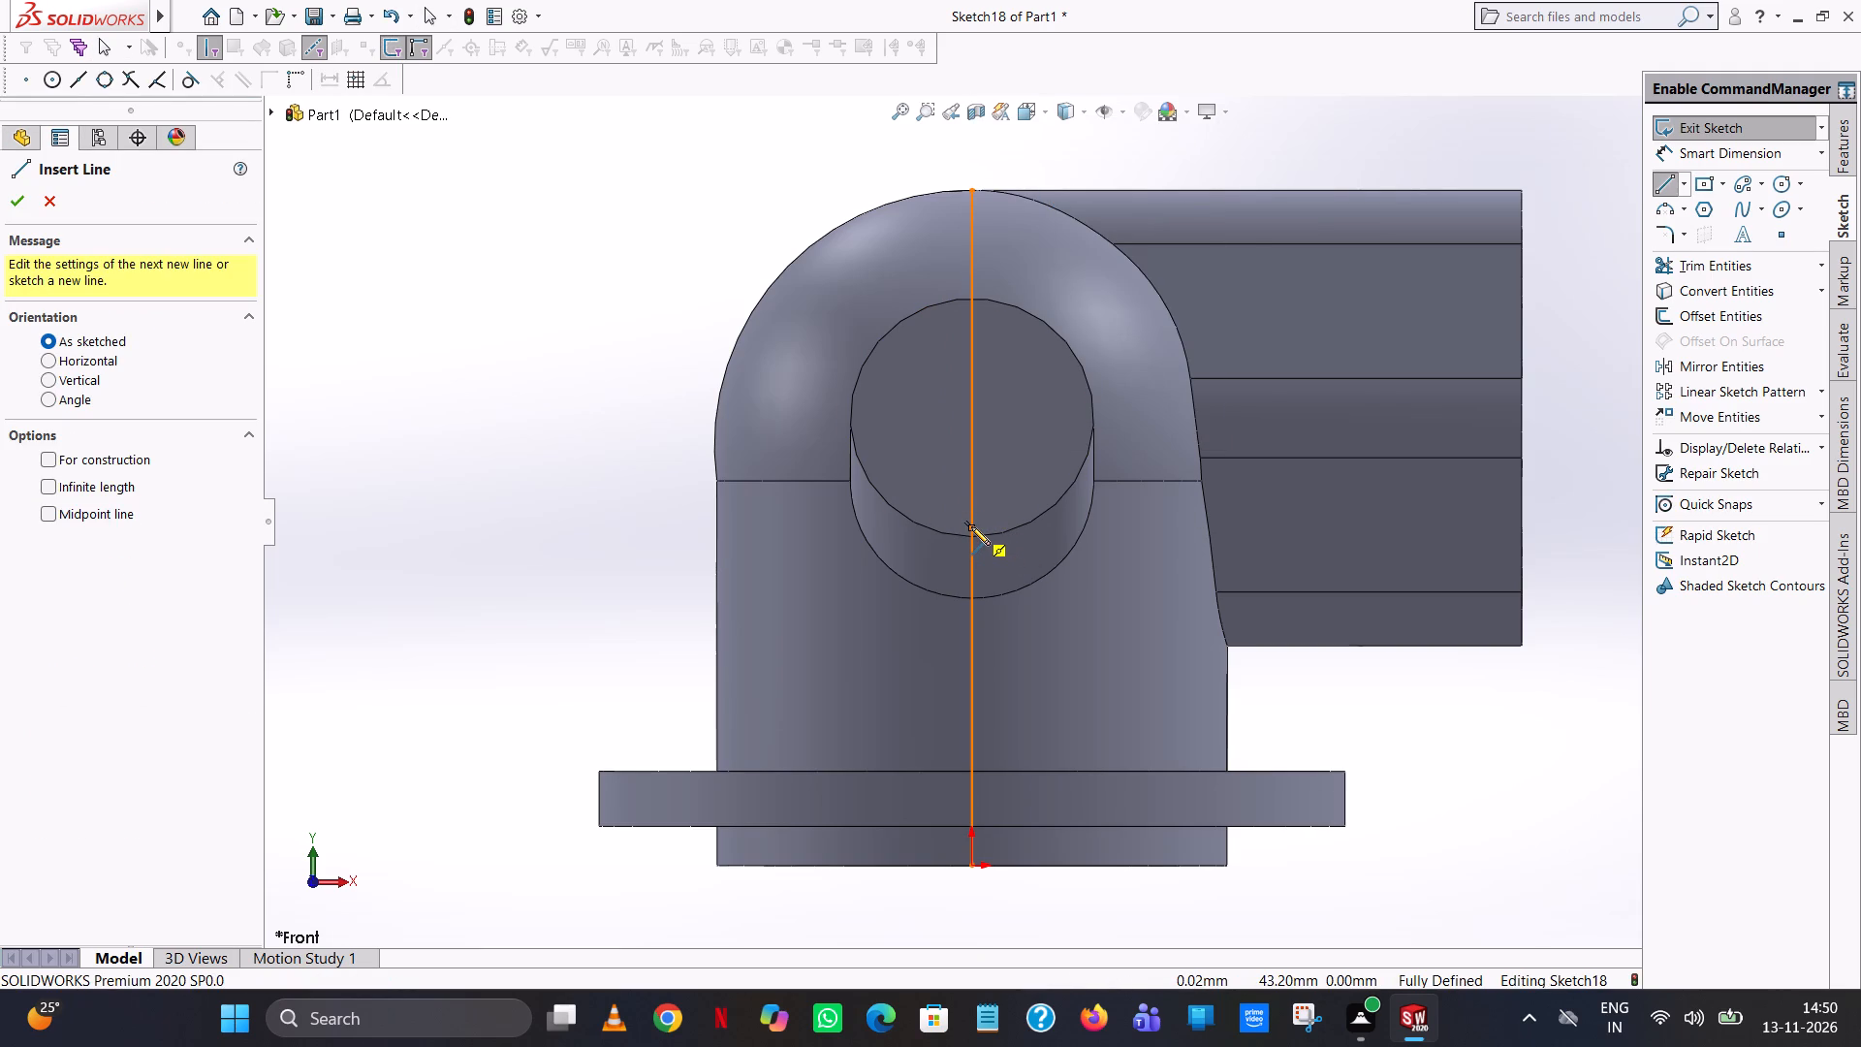
left_click(971, 526)
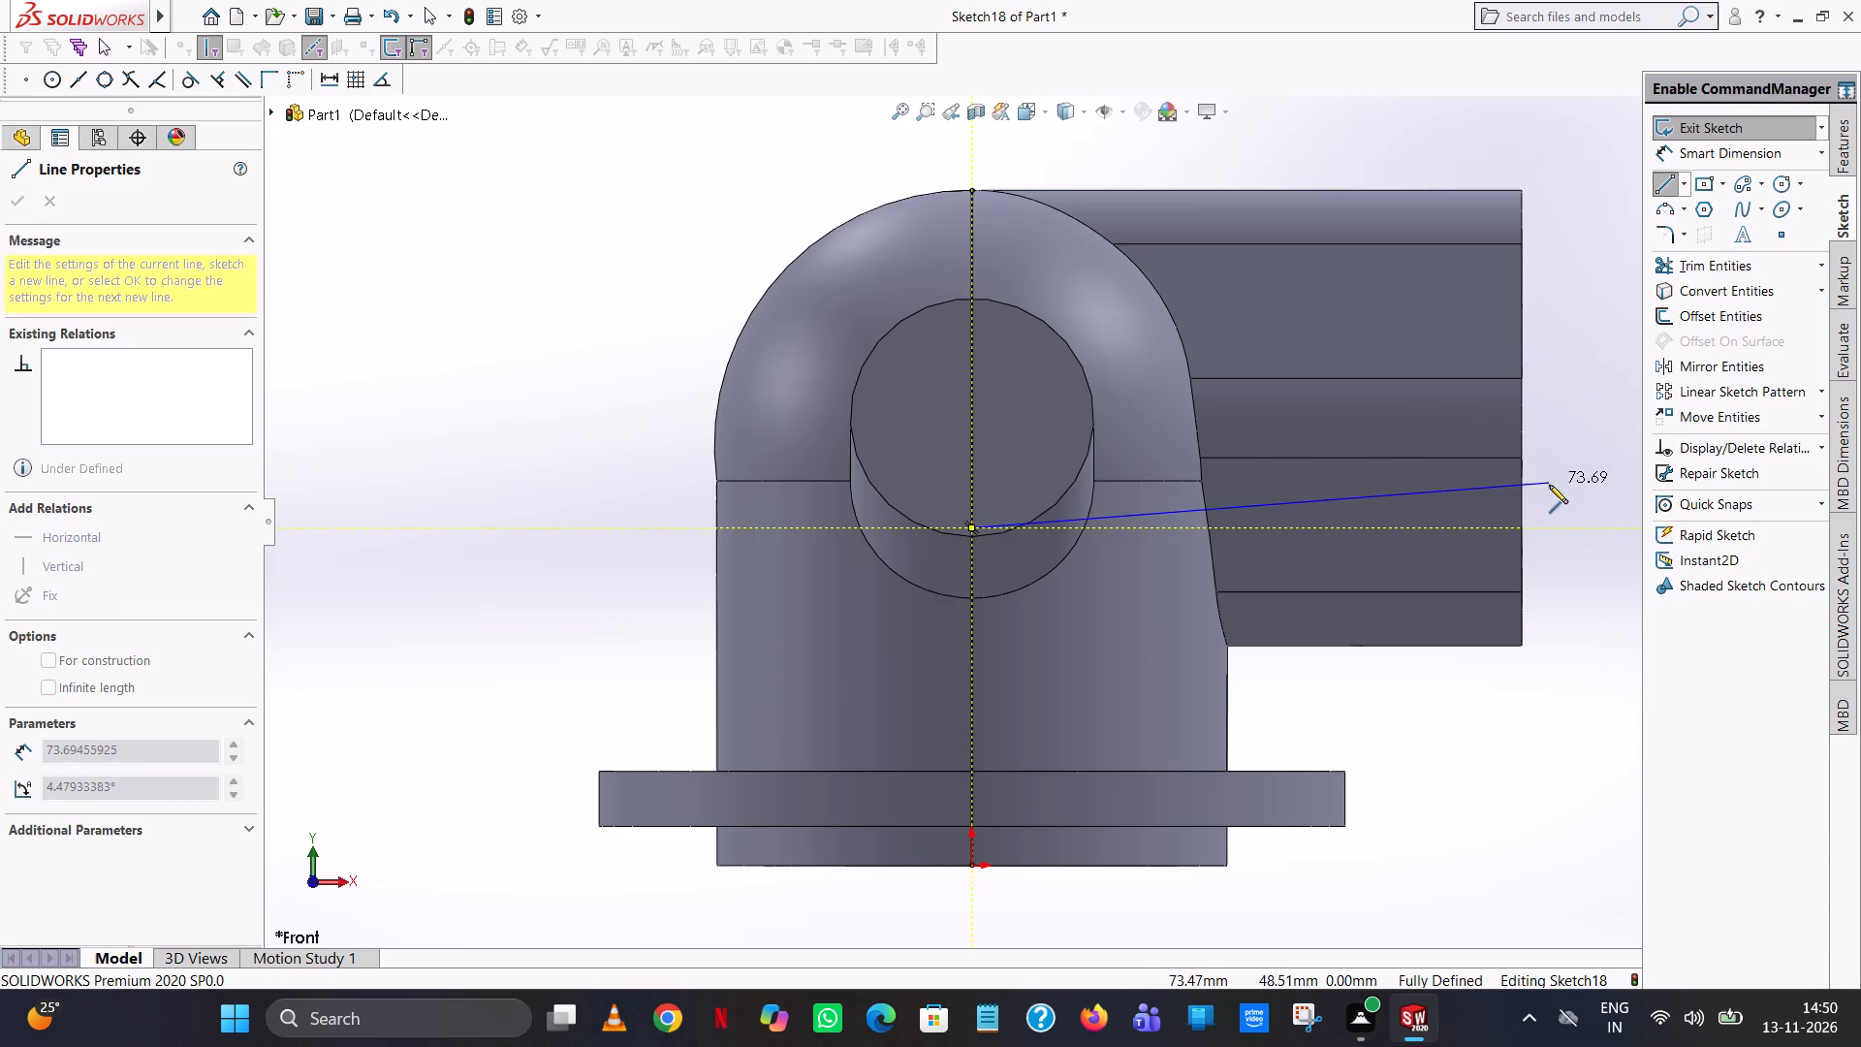
left_click(1555, 343)
right_click(1555, 343)
left_click(1599, 348)
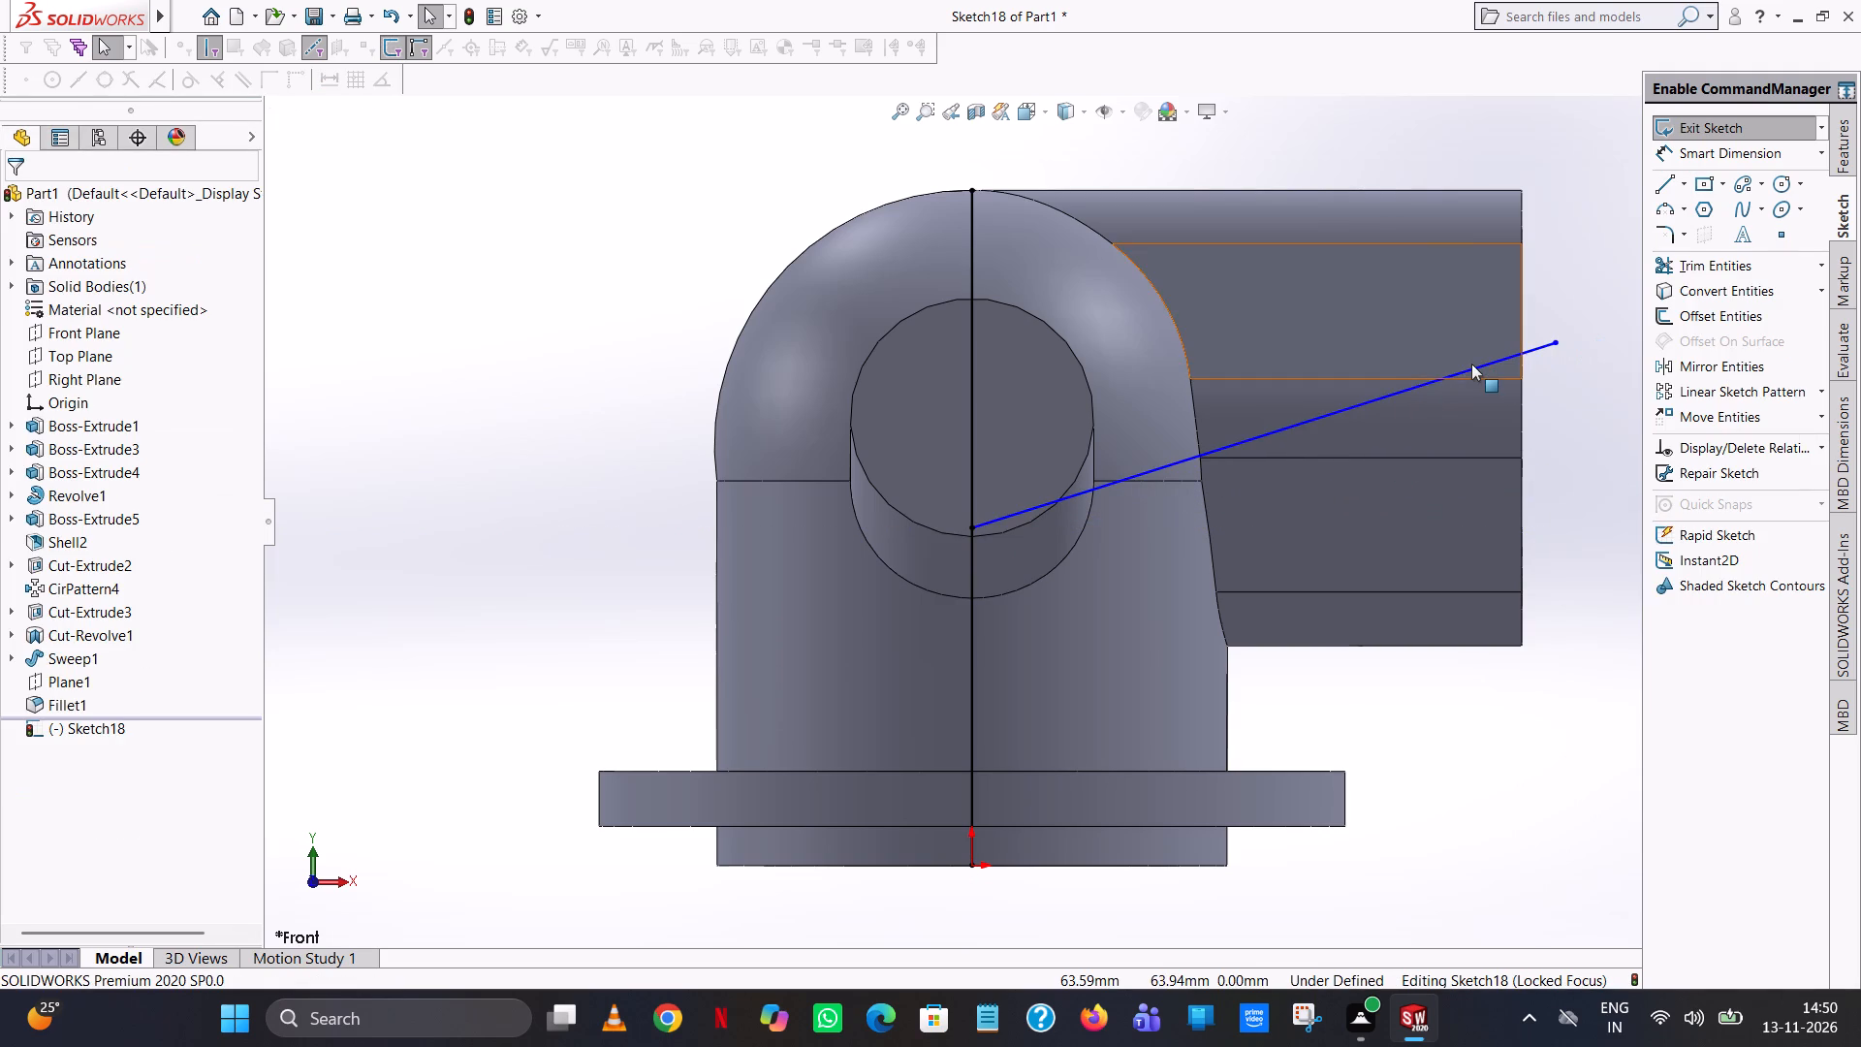
Set the inclined line's angle to 12° and finish the sketch.
left_click(1471, 364)
left_click(1592, 388)
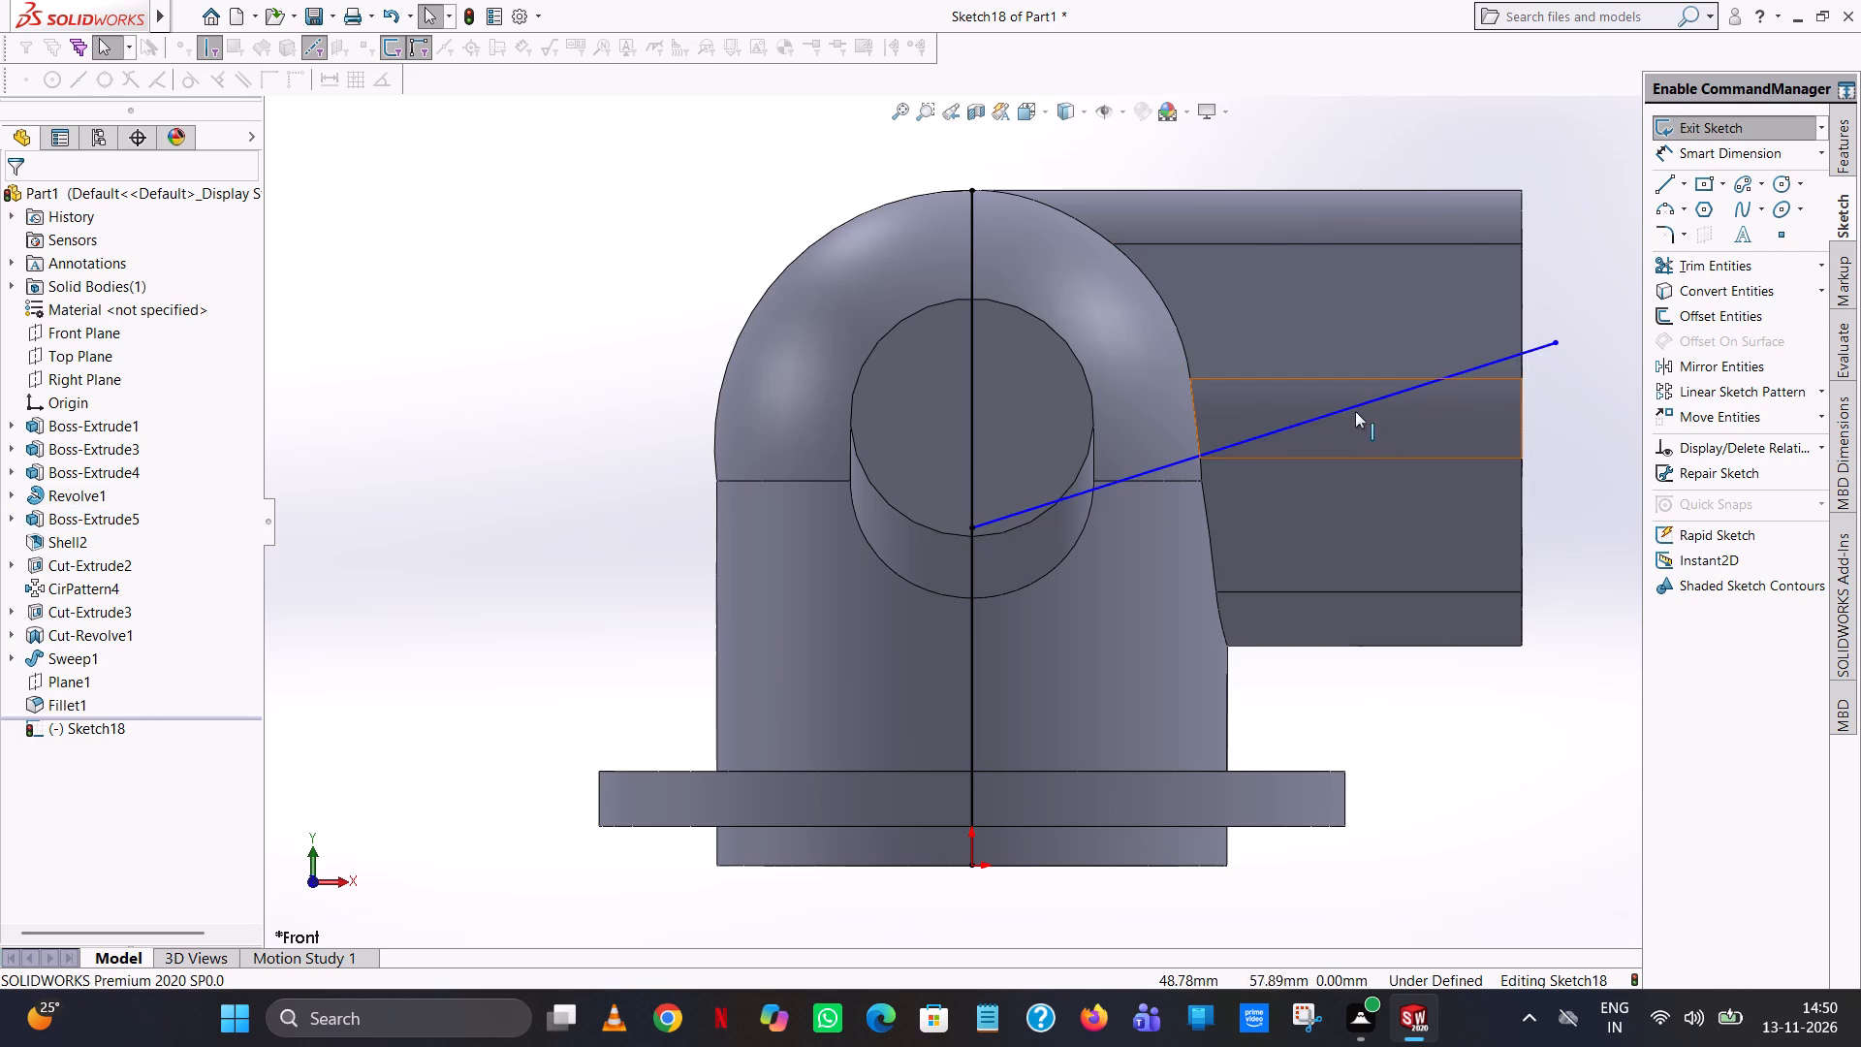
left_click(1355, 402)
double_click(183, 712)
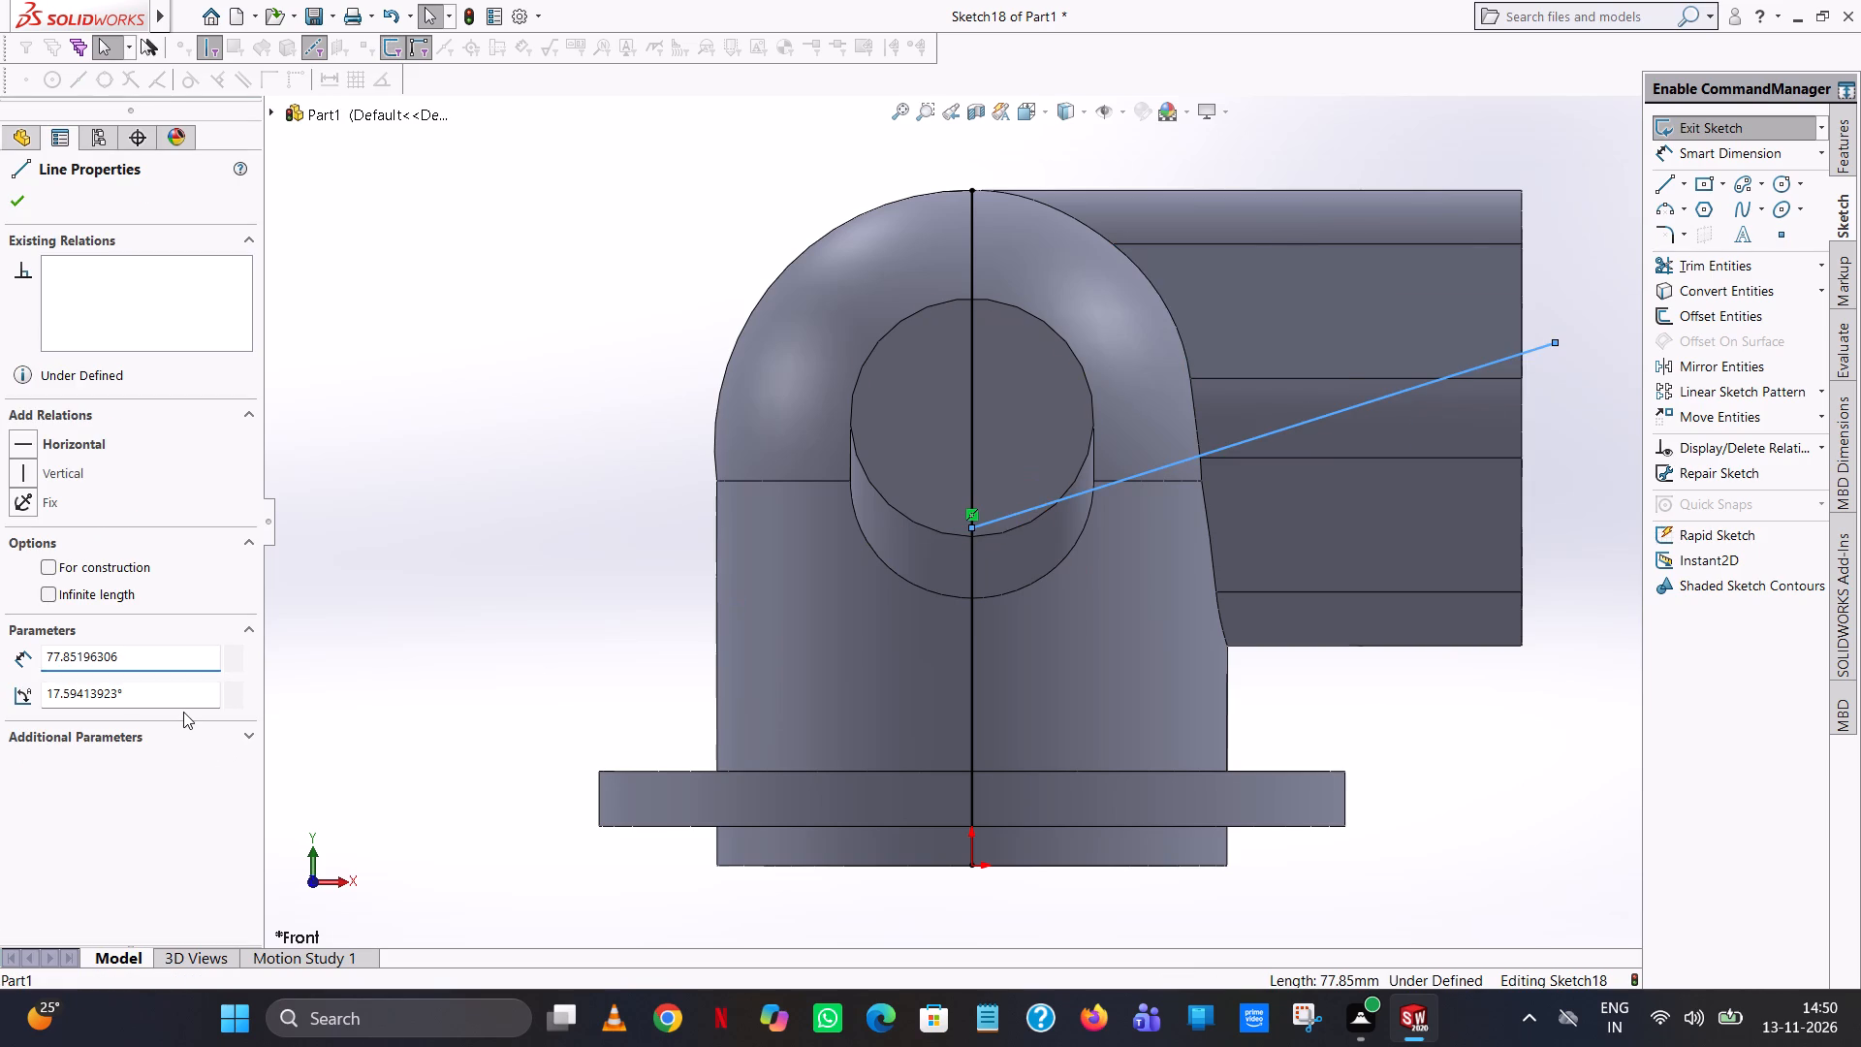
double_click(183, 703)
type("12")
key("Return")
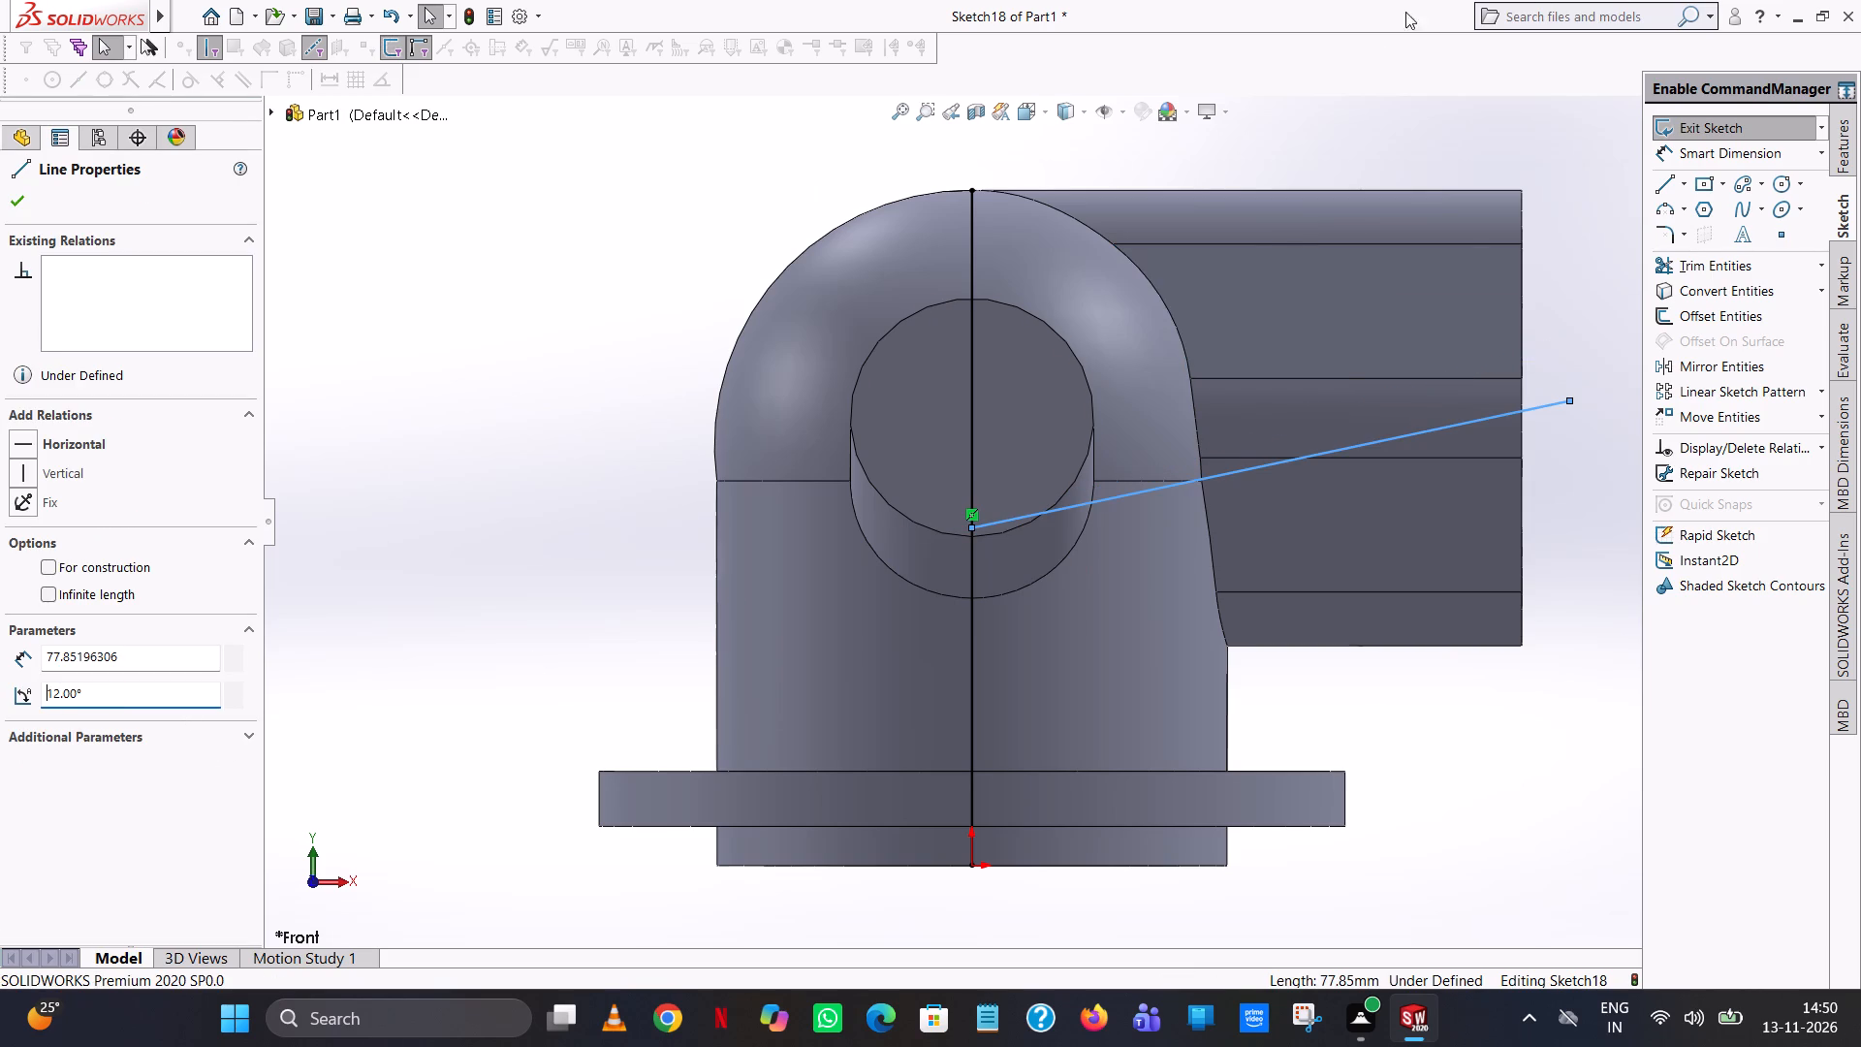
left_click(610, 318)
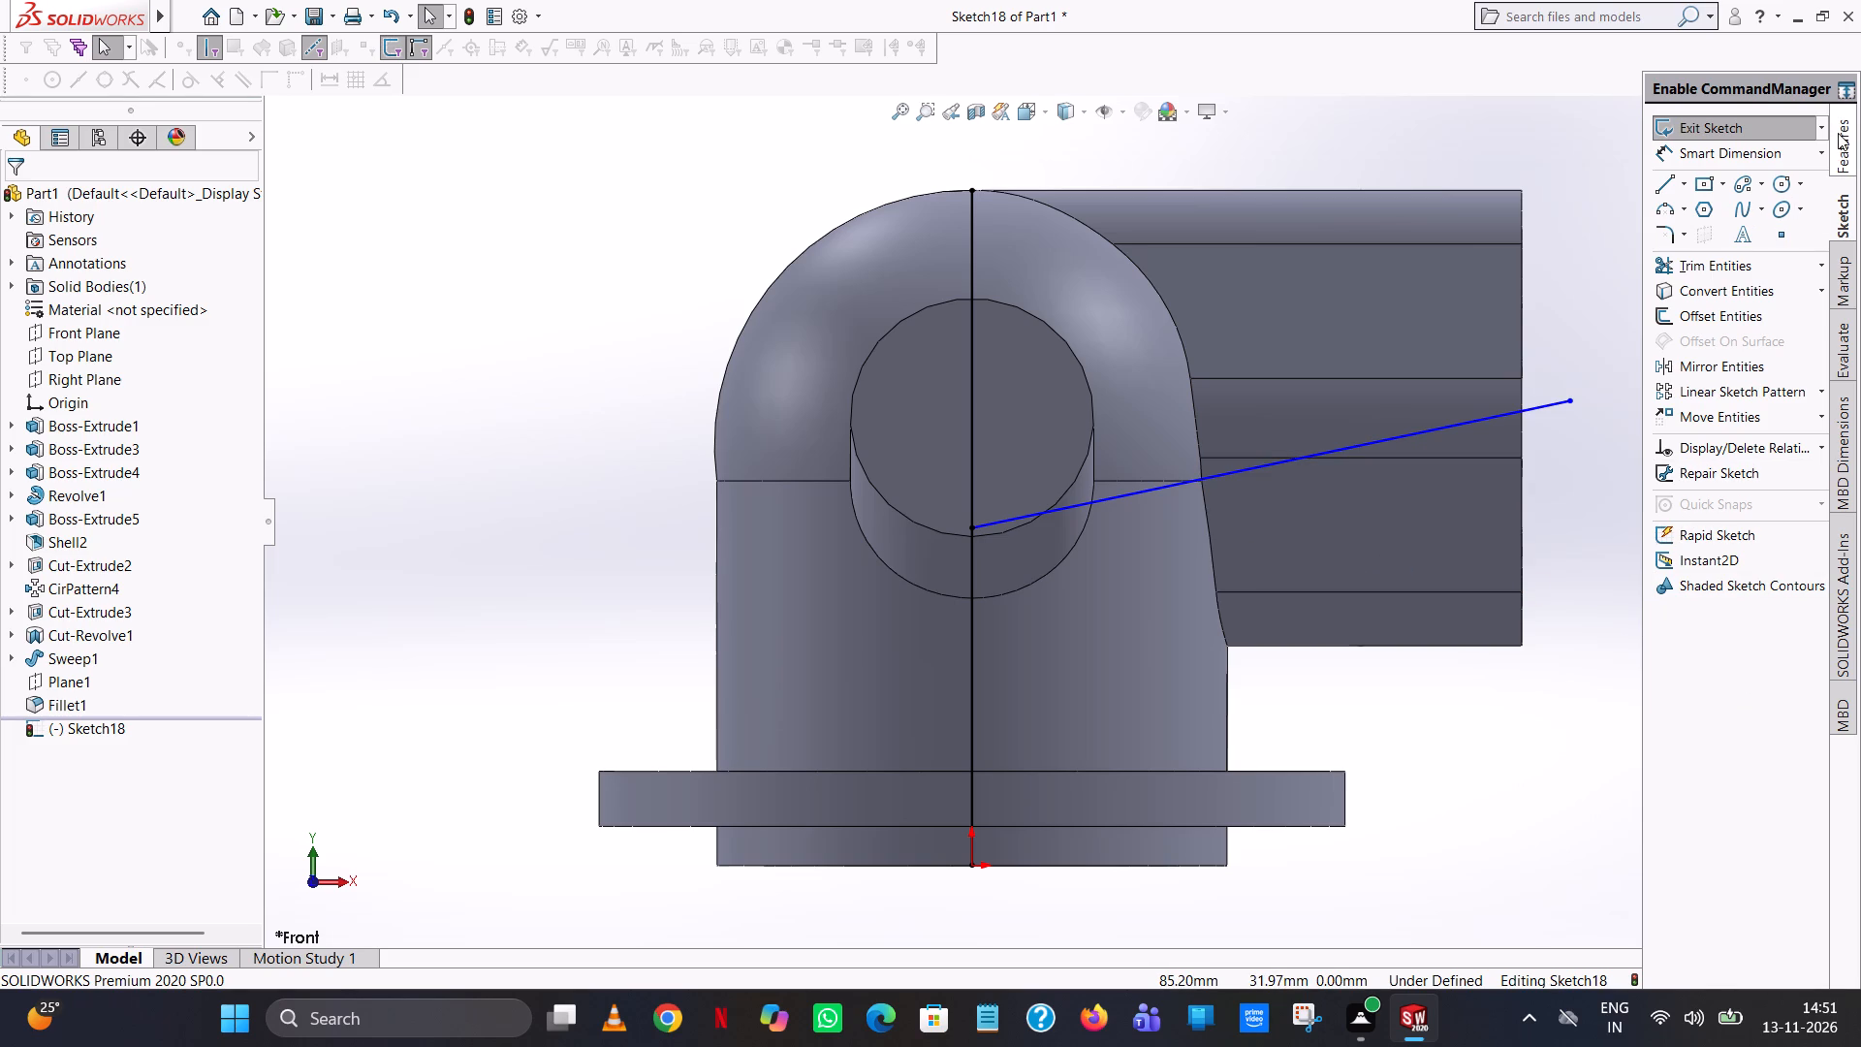
left_click(1763, 127)
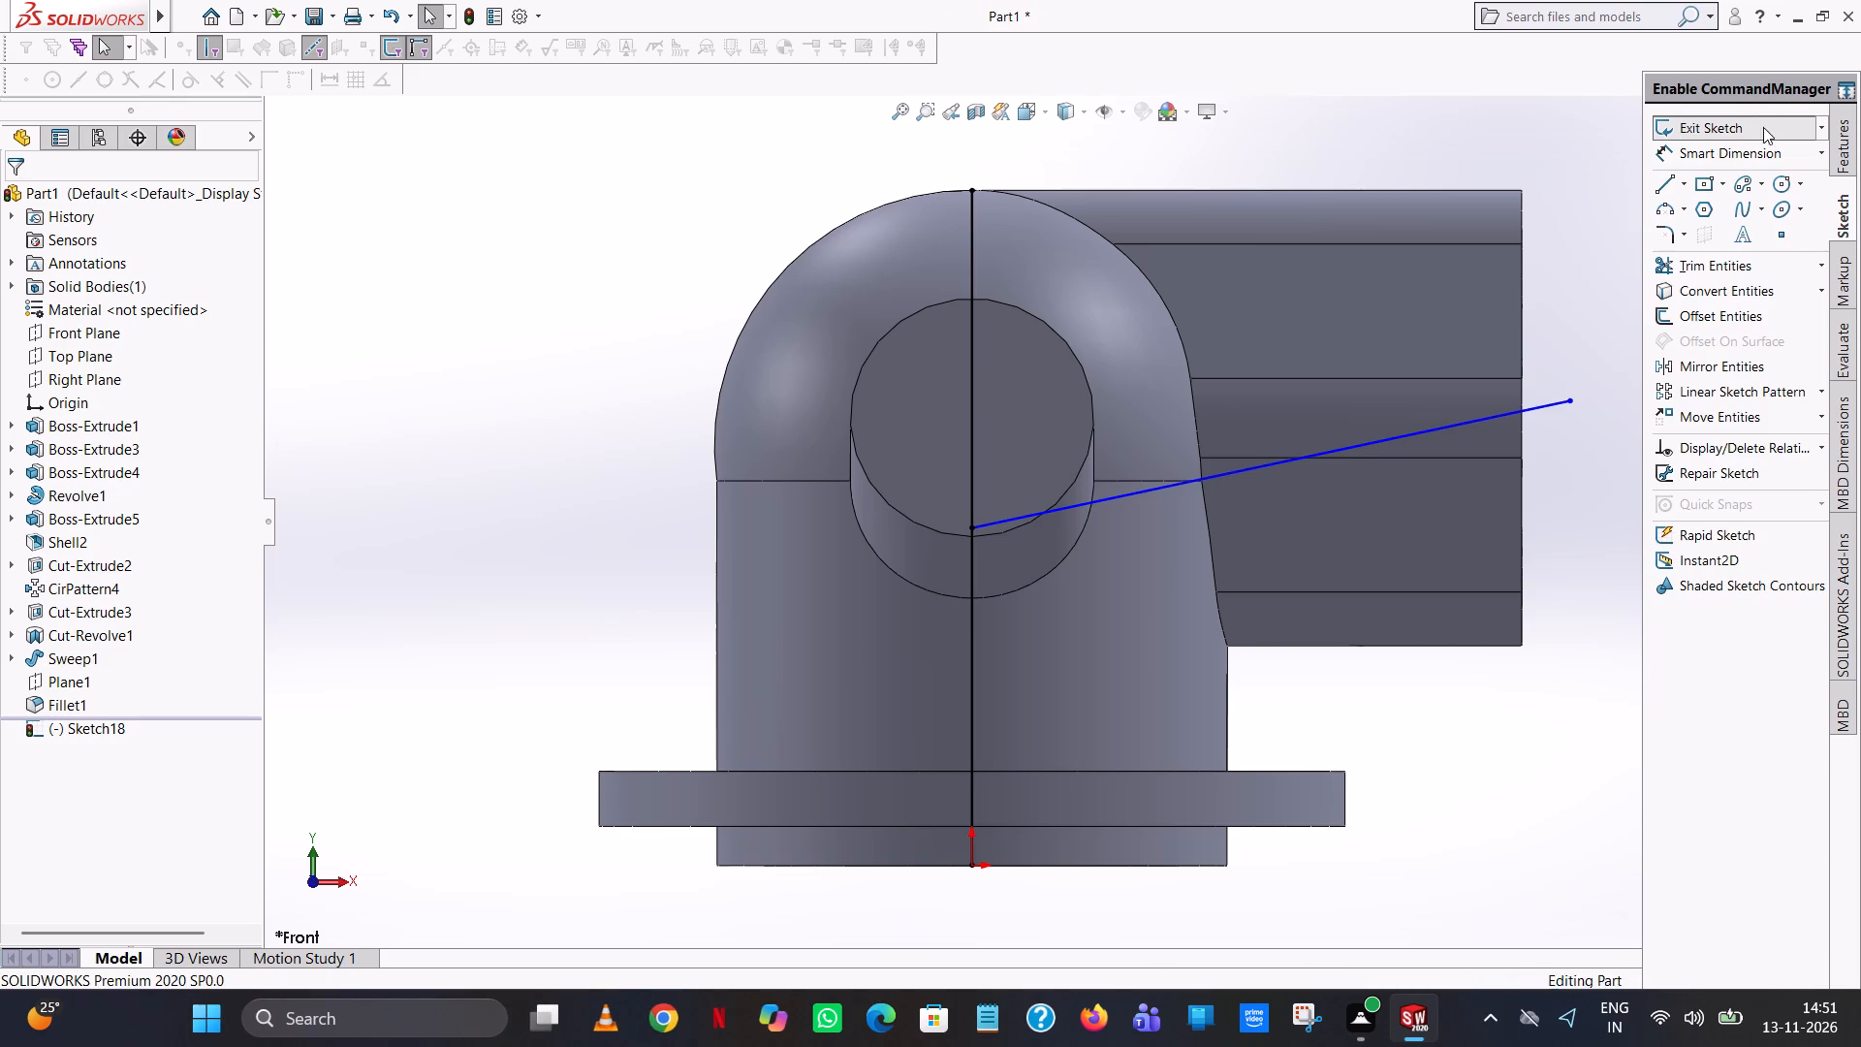
left_click(420, 358)
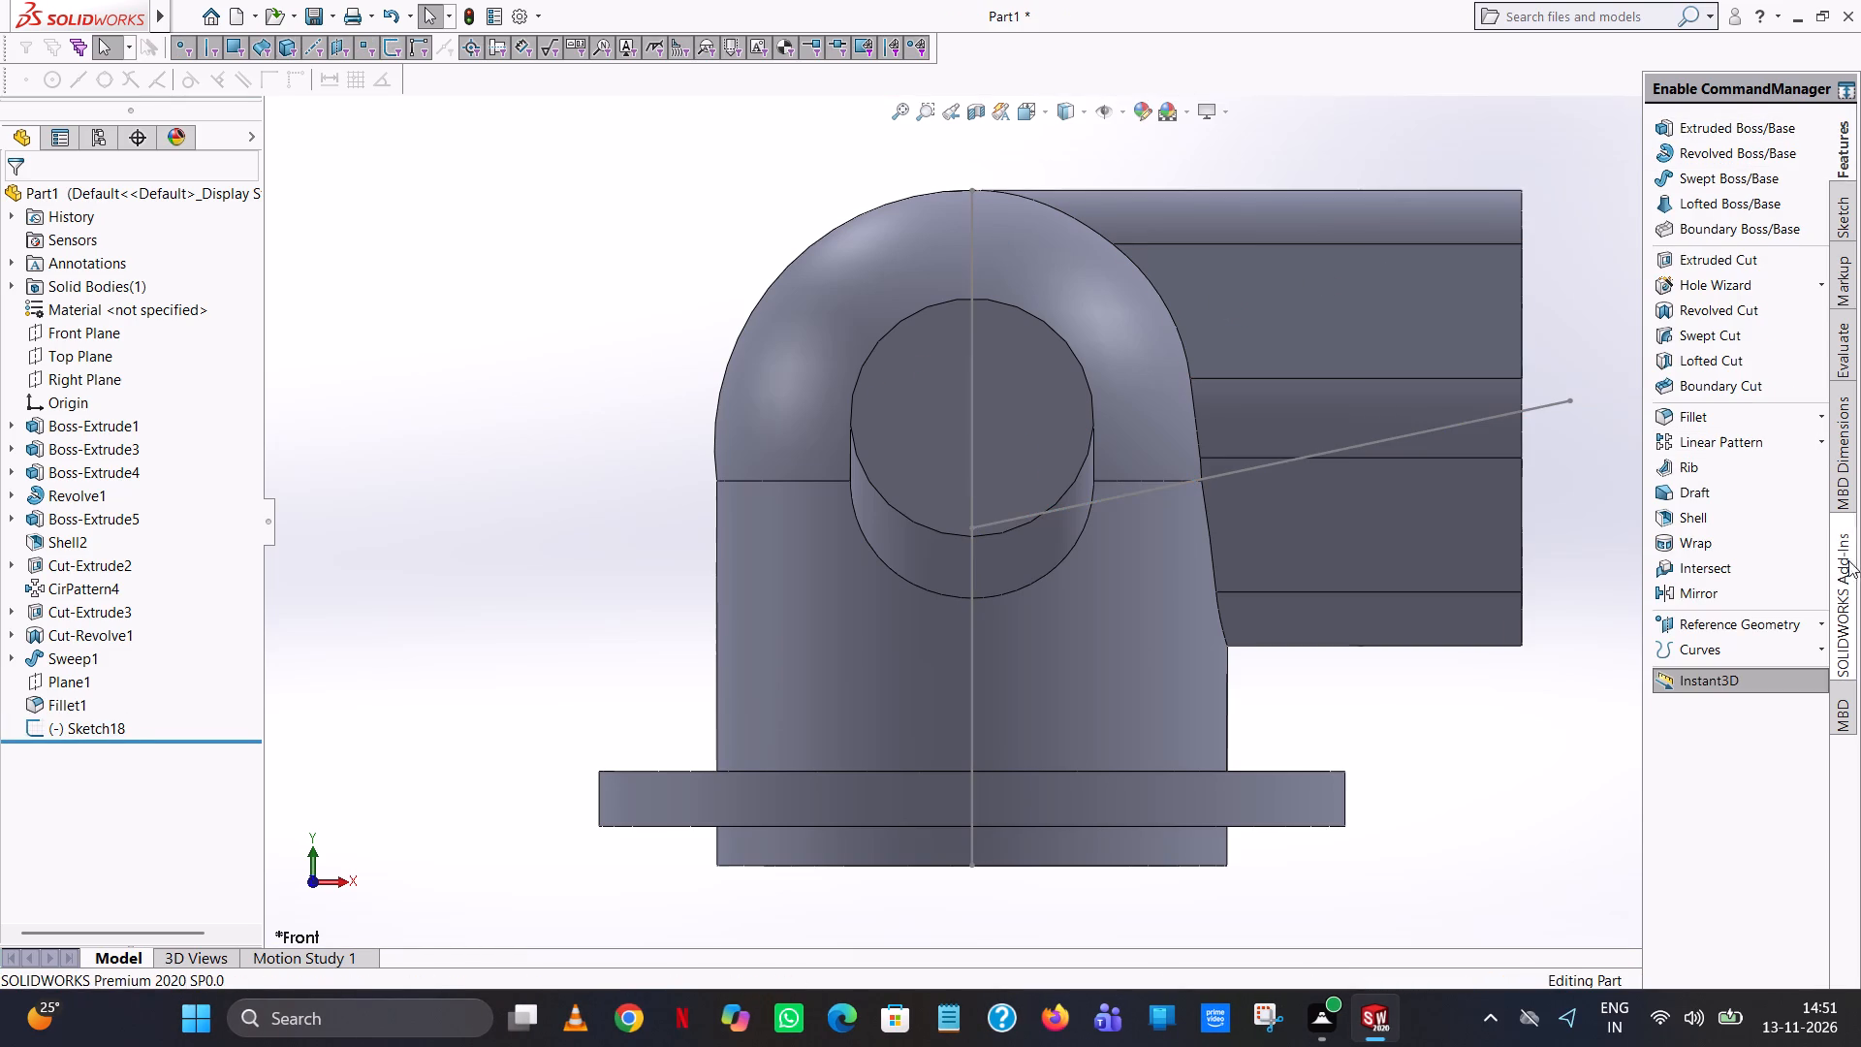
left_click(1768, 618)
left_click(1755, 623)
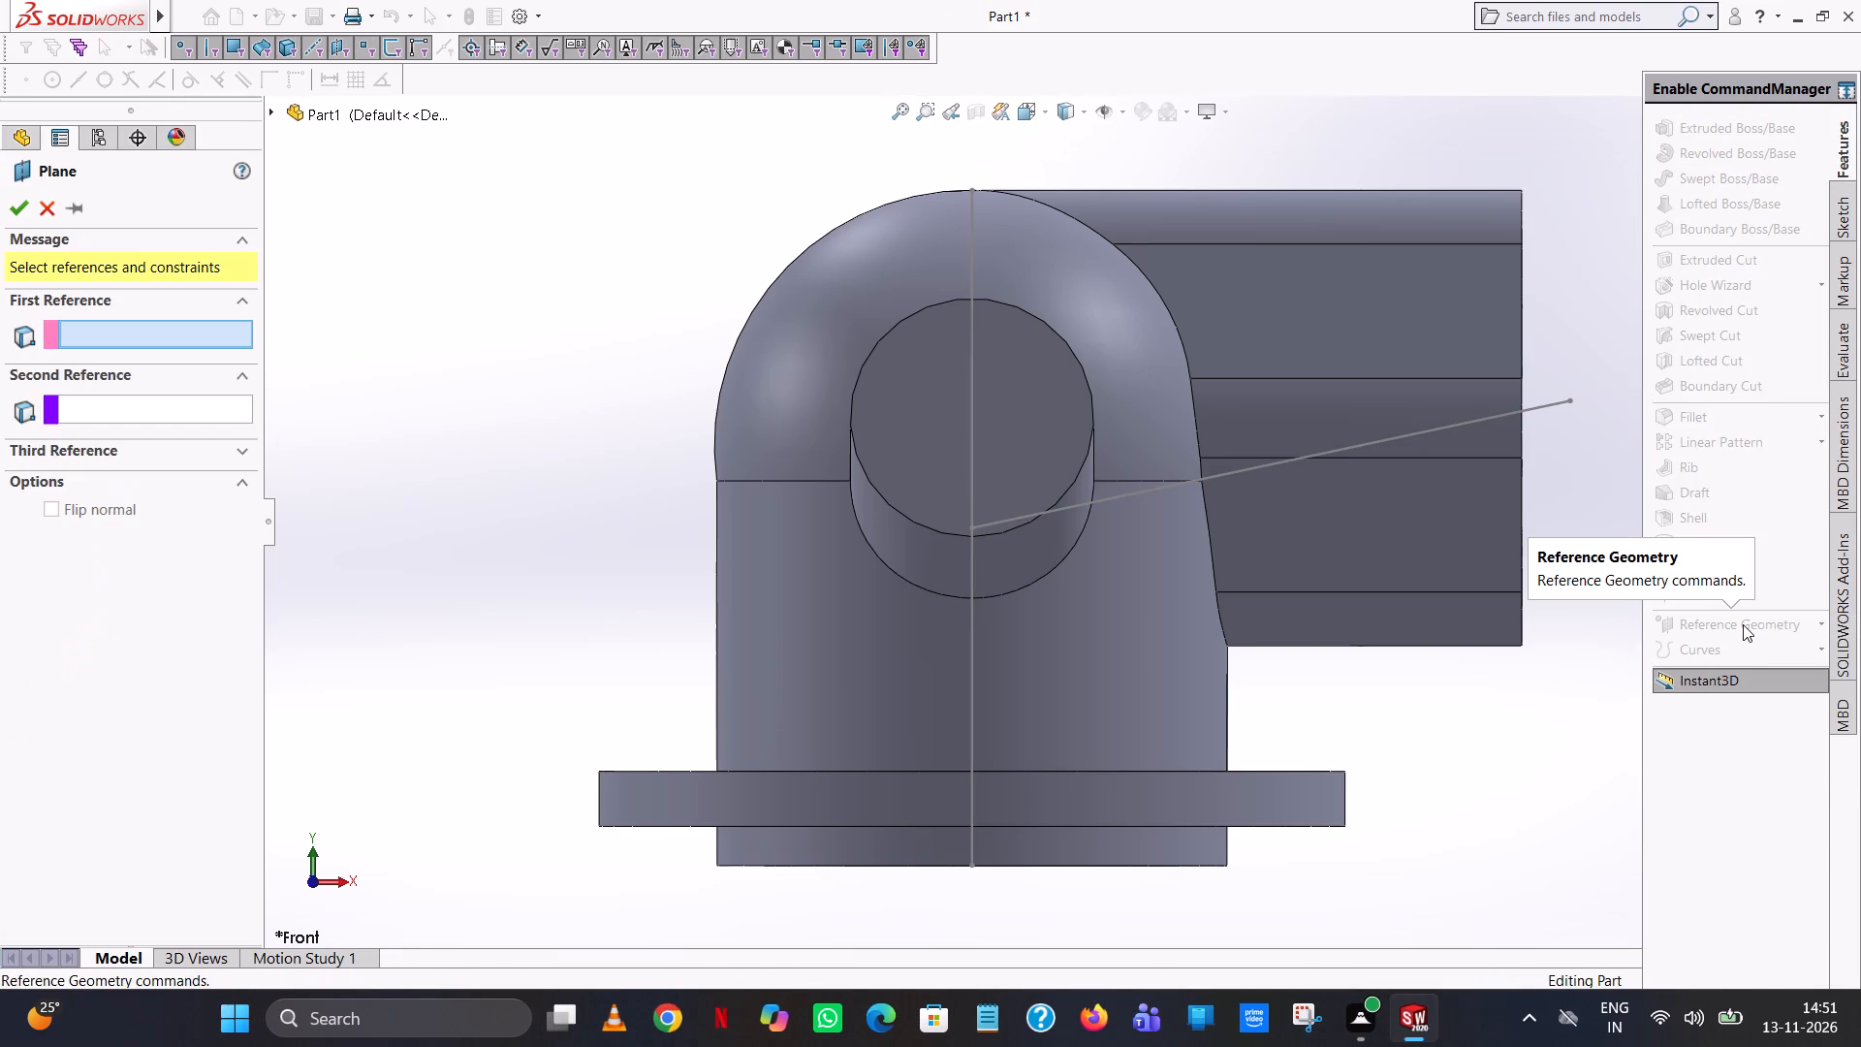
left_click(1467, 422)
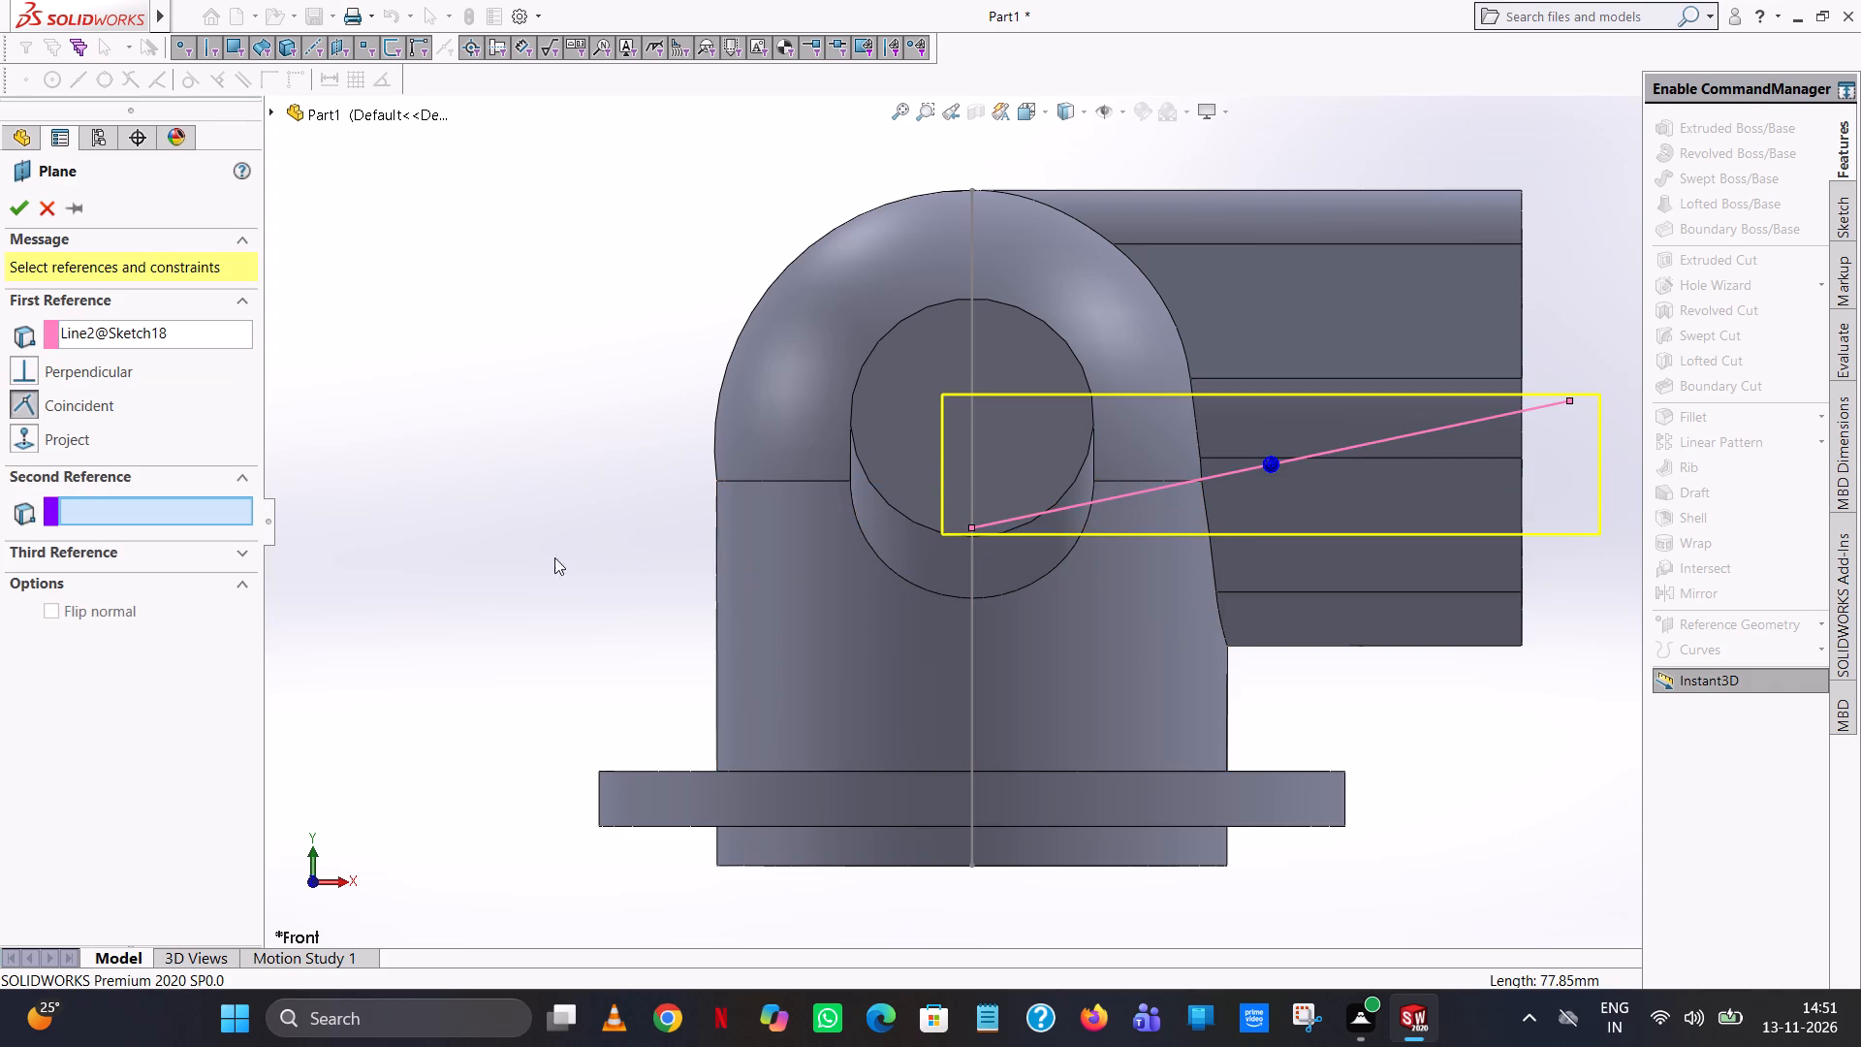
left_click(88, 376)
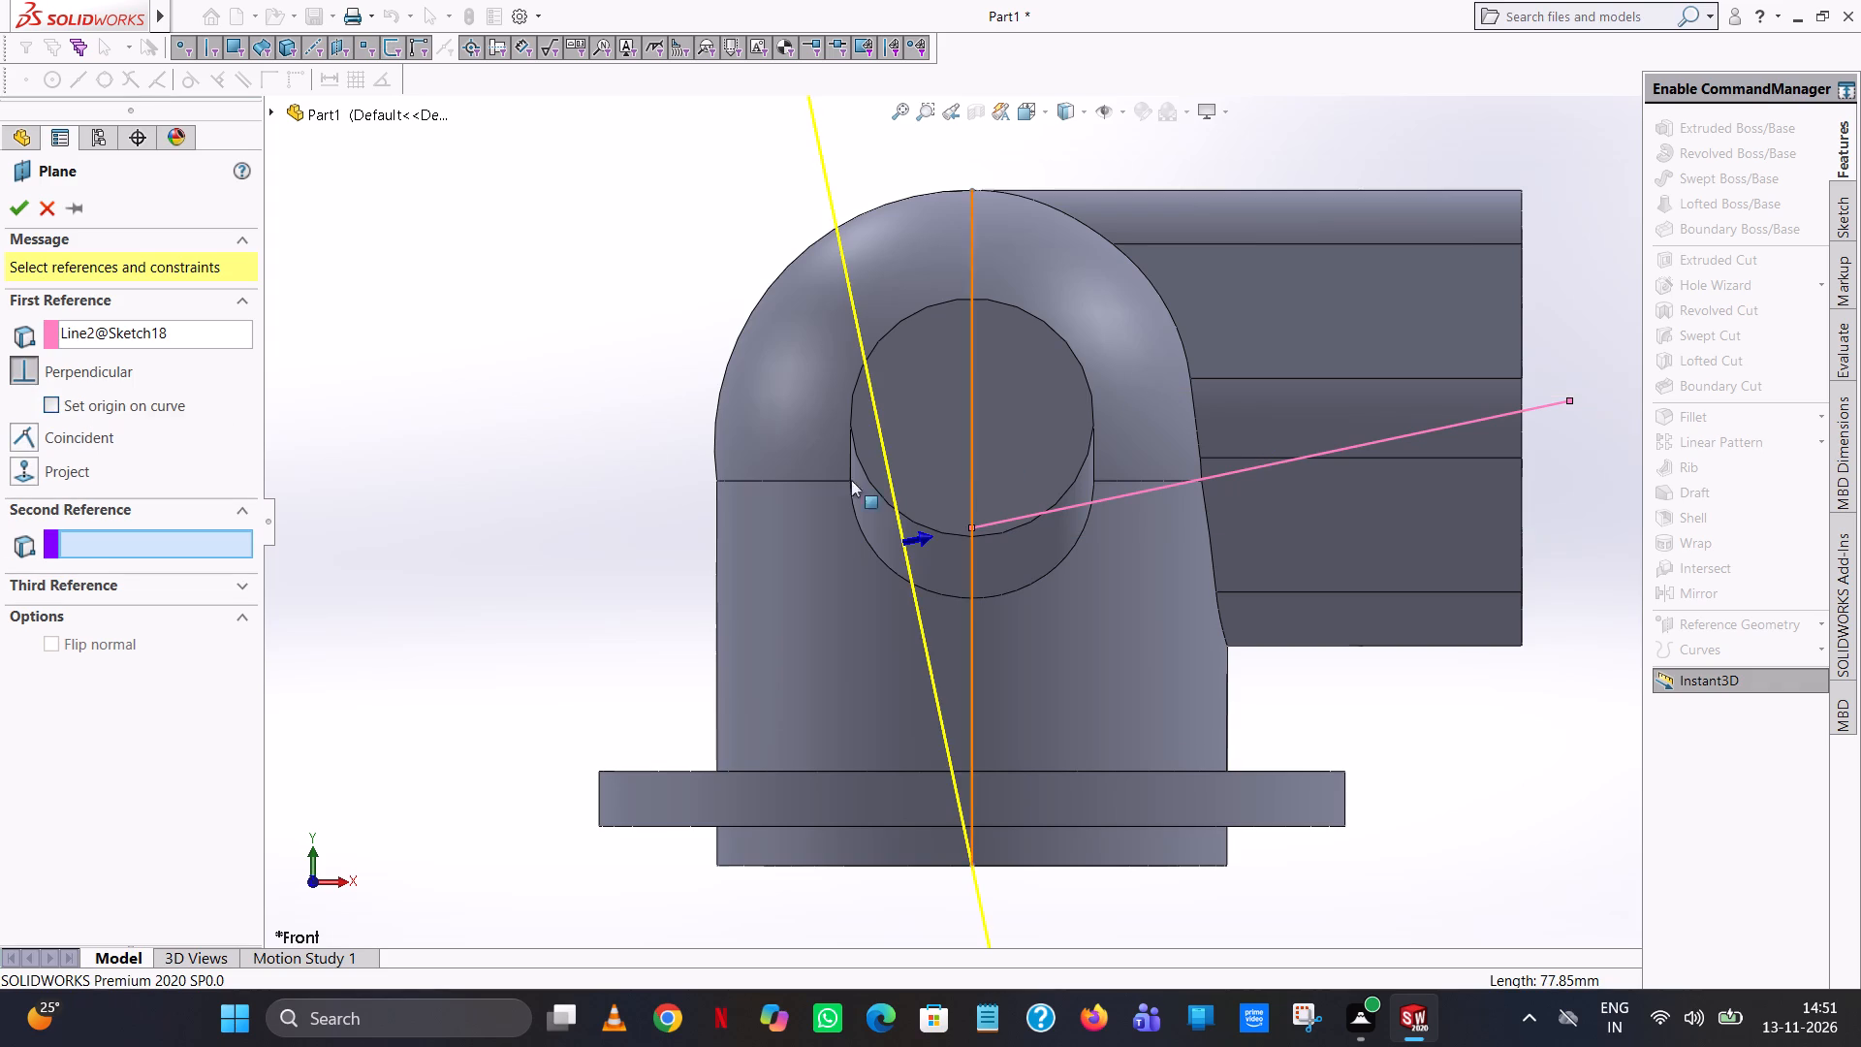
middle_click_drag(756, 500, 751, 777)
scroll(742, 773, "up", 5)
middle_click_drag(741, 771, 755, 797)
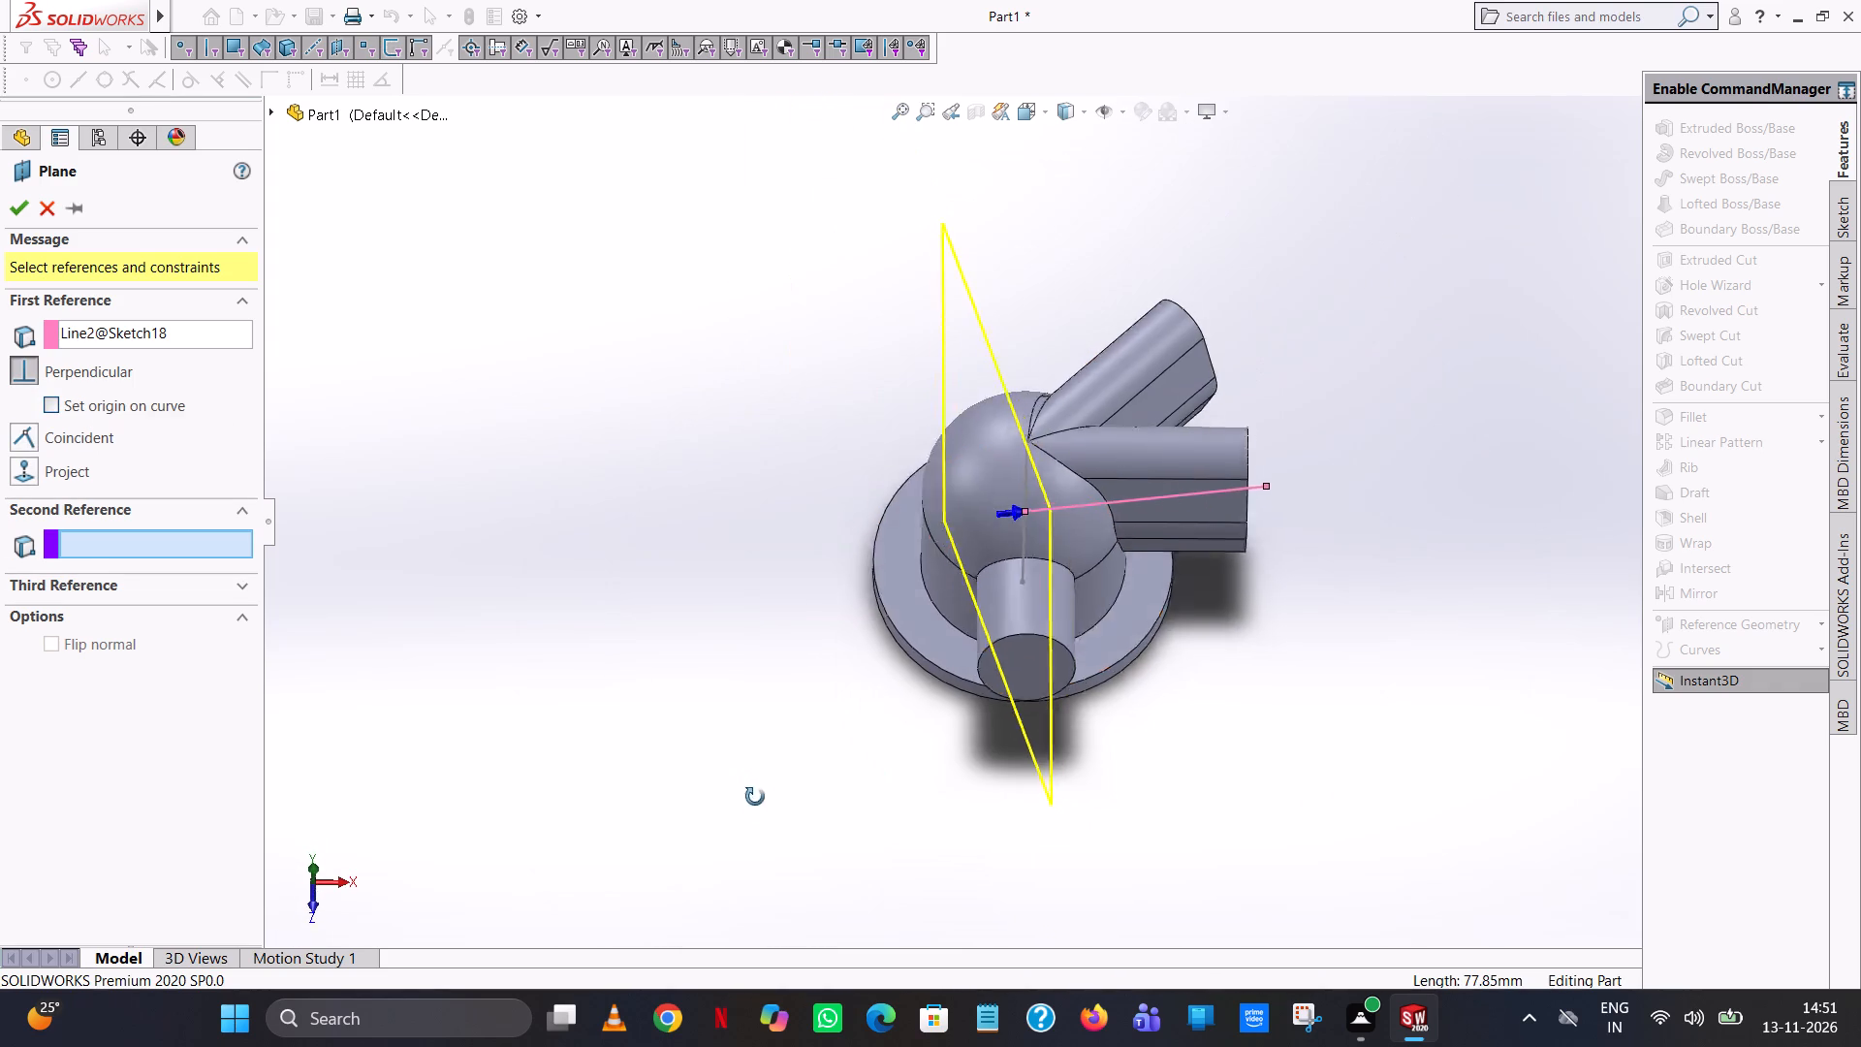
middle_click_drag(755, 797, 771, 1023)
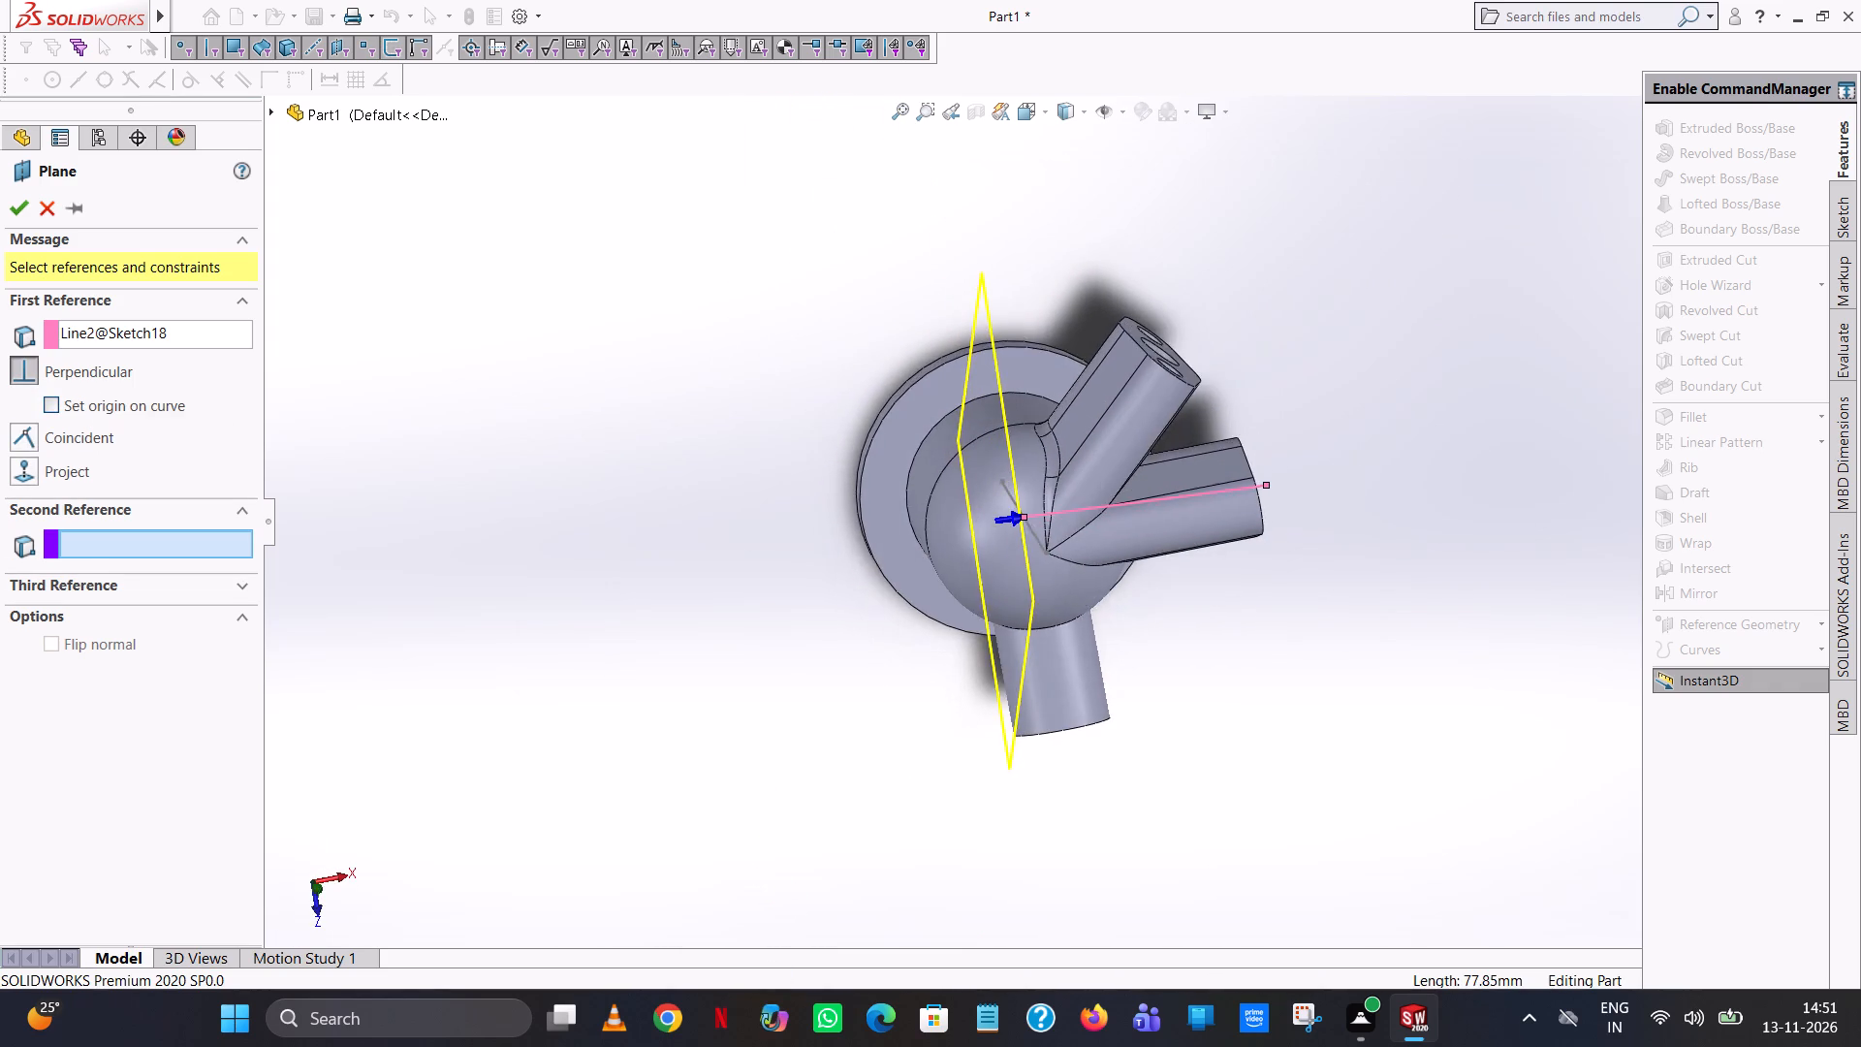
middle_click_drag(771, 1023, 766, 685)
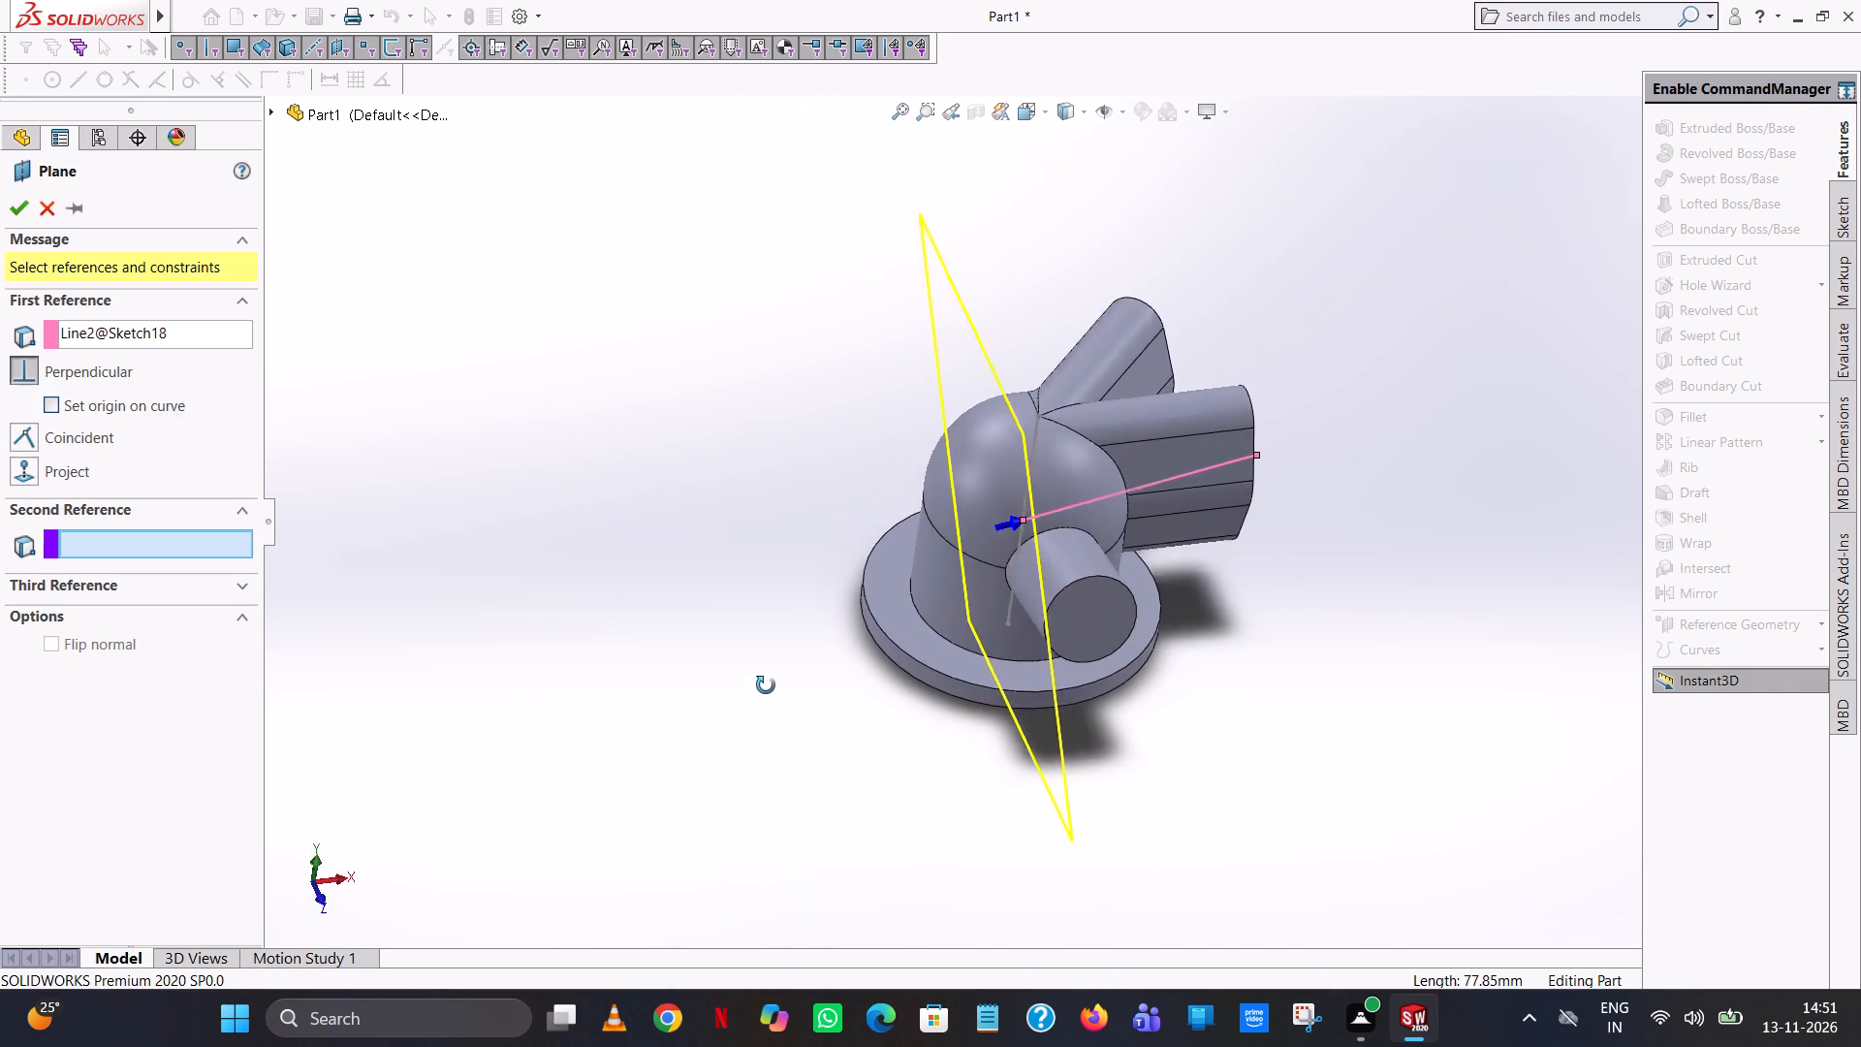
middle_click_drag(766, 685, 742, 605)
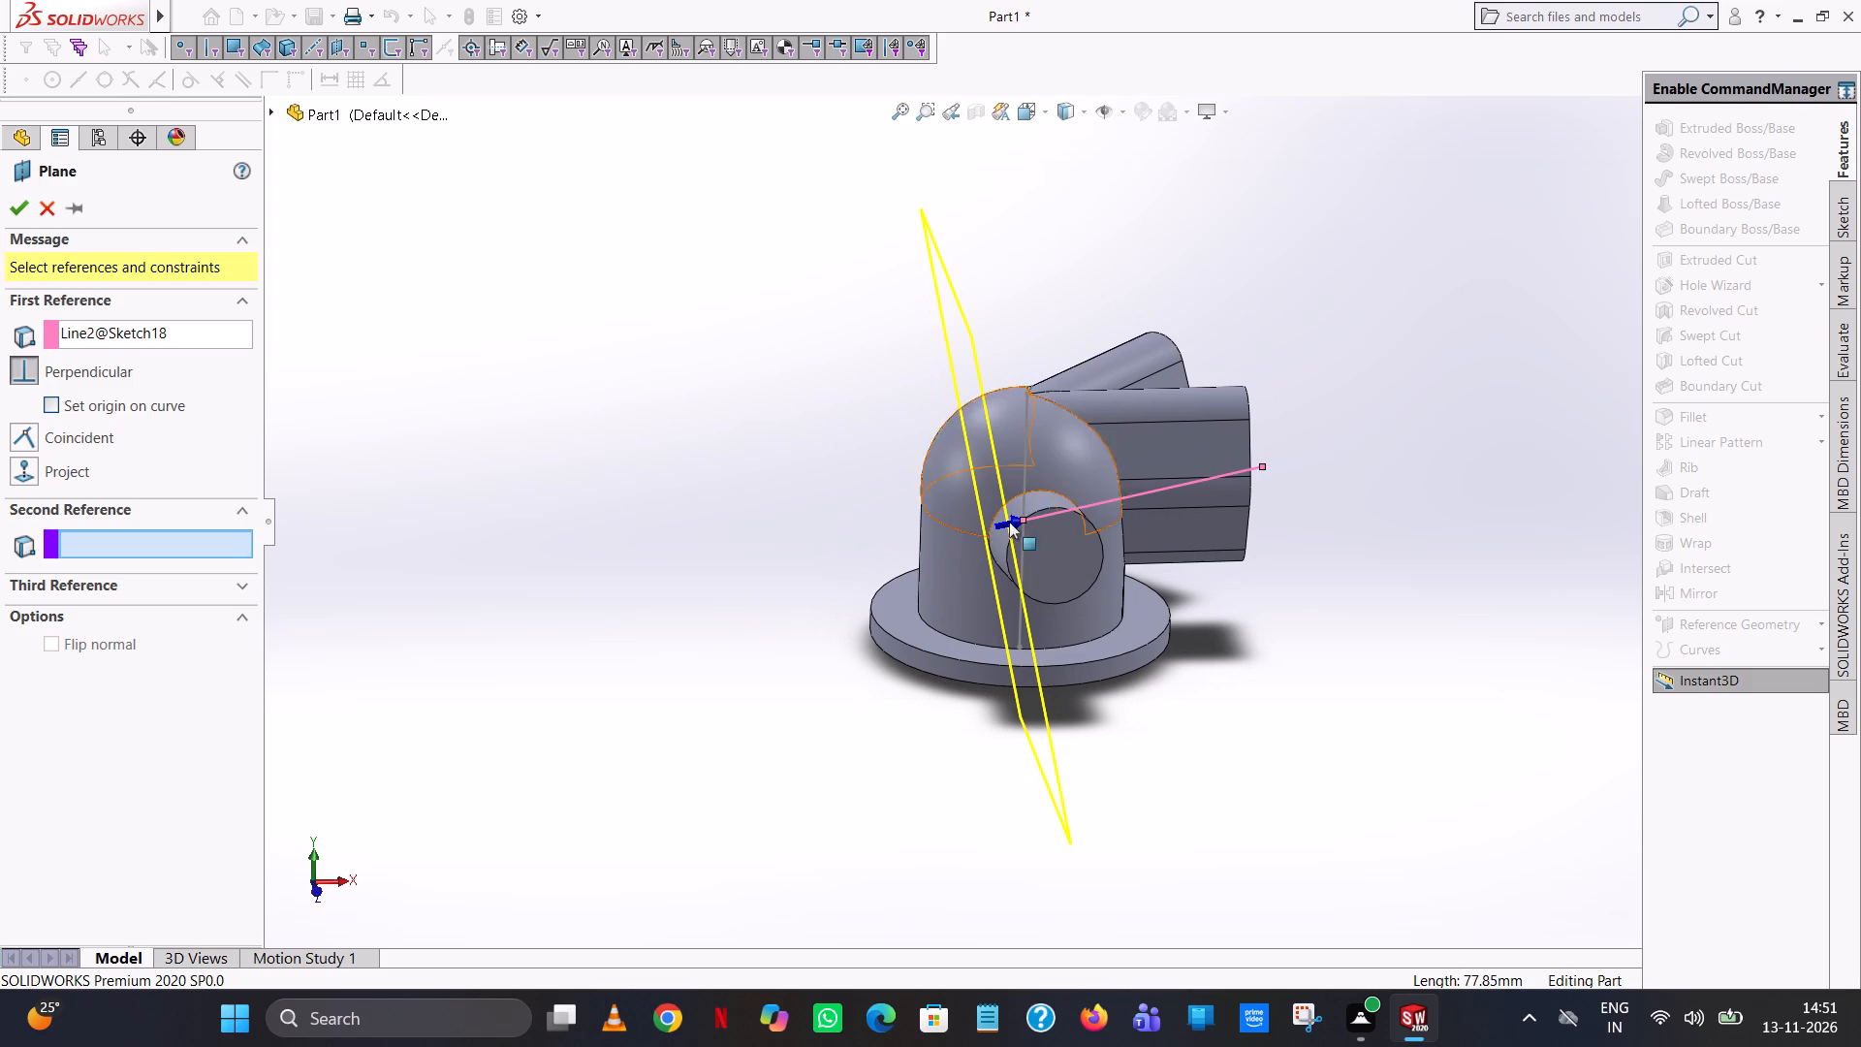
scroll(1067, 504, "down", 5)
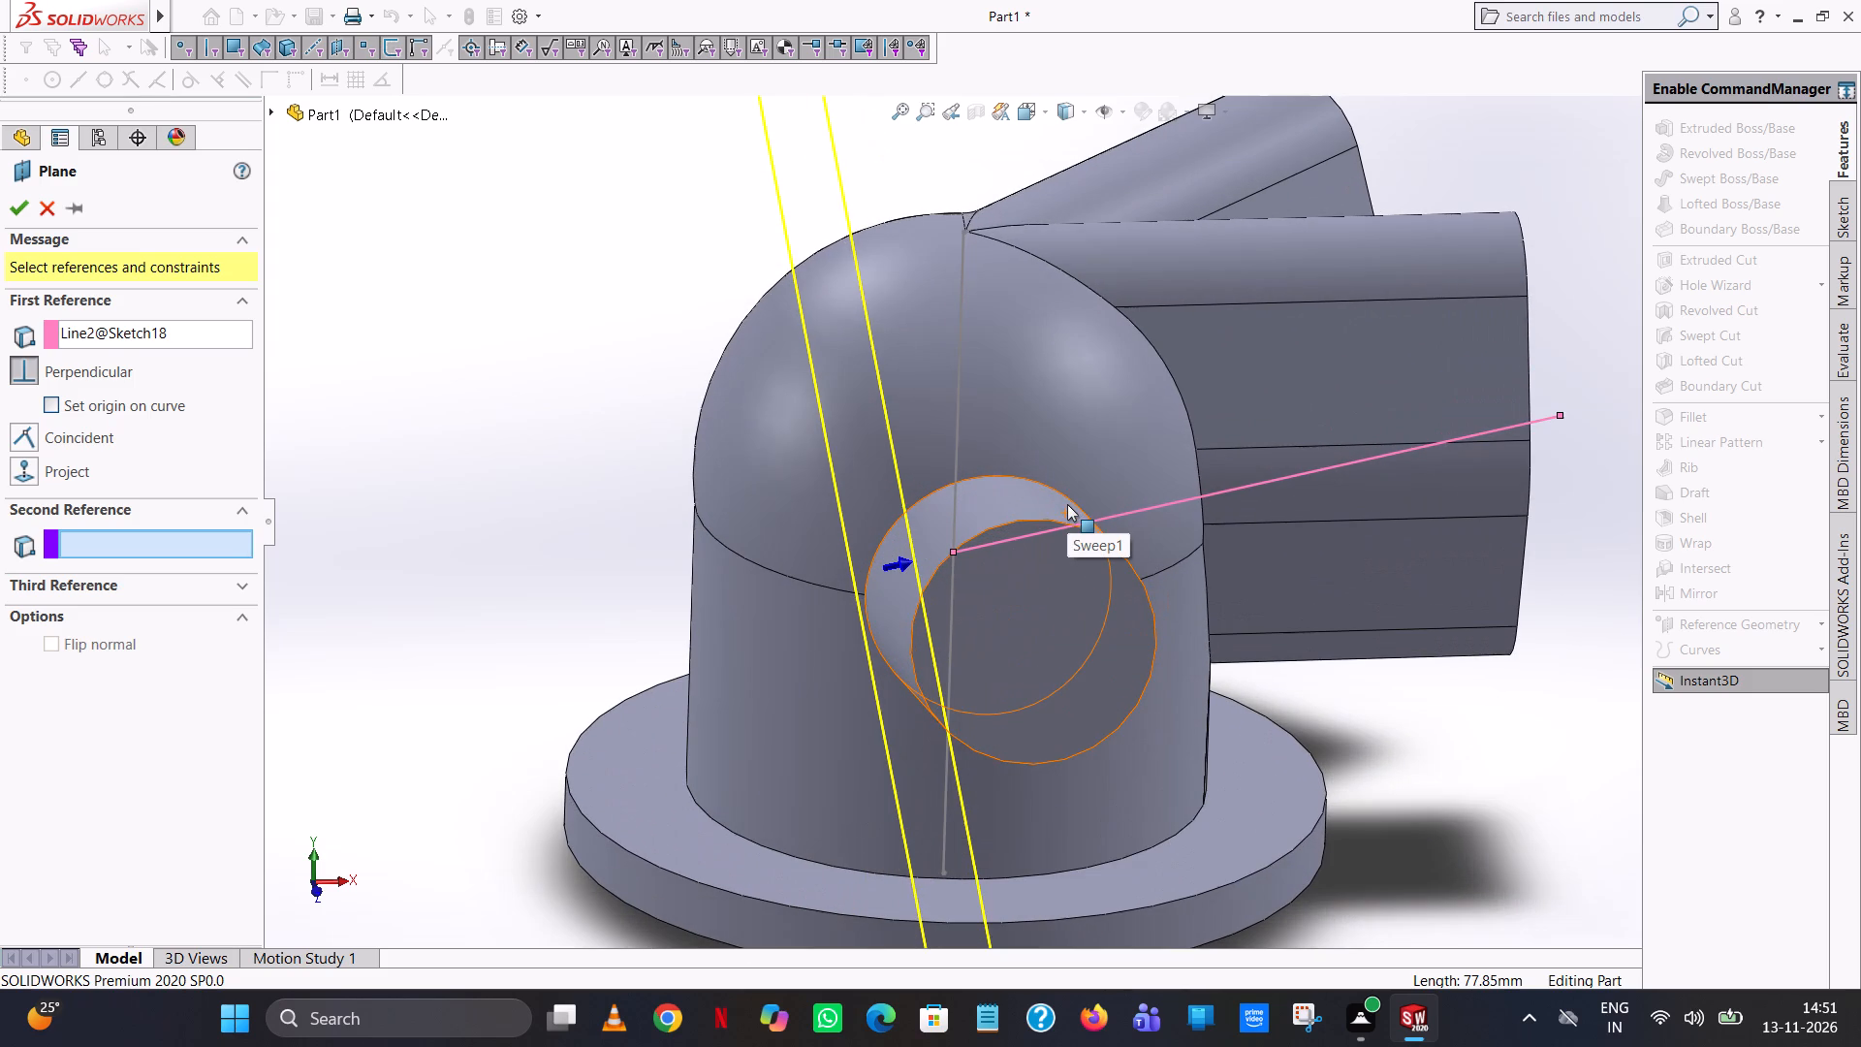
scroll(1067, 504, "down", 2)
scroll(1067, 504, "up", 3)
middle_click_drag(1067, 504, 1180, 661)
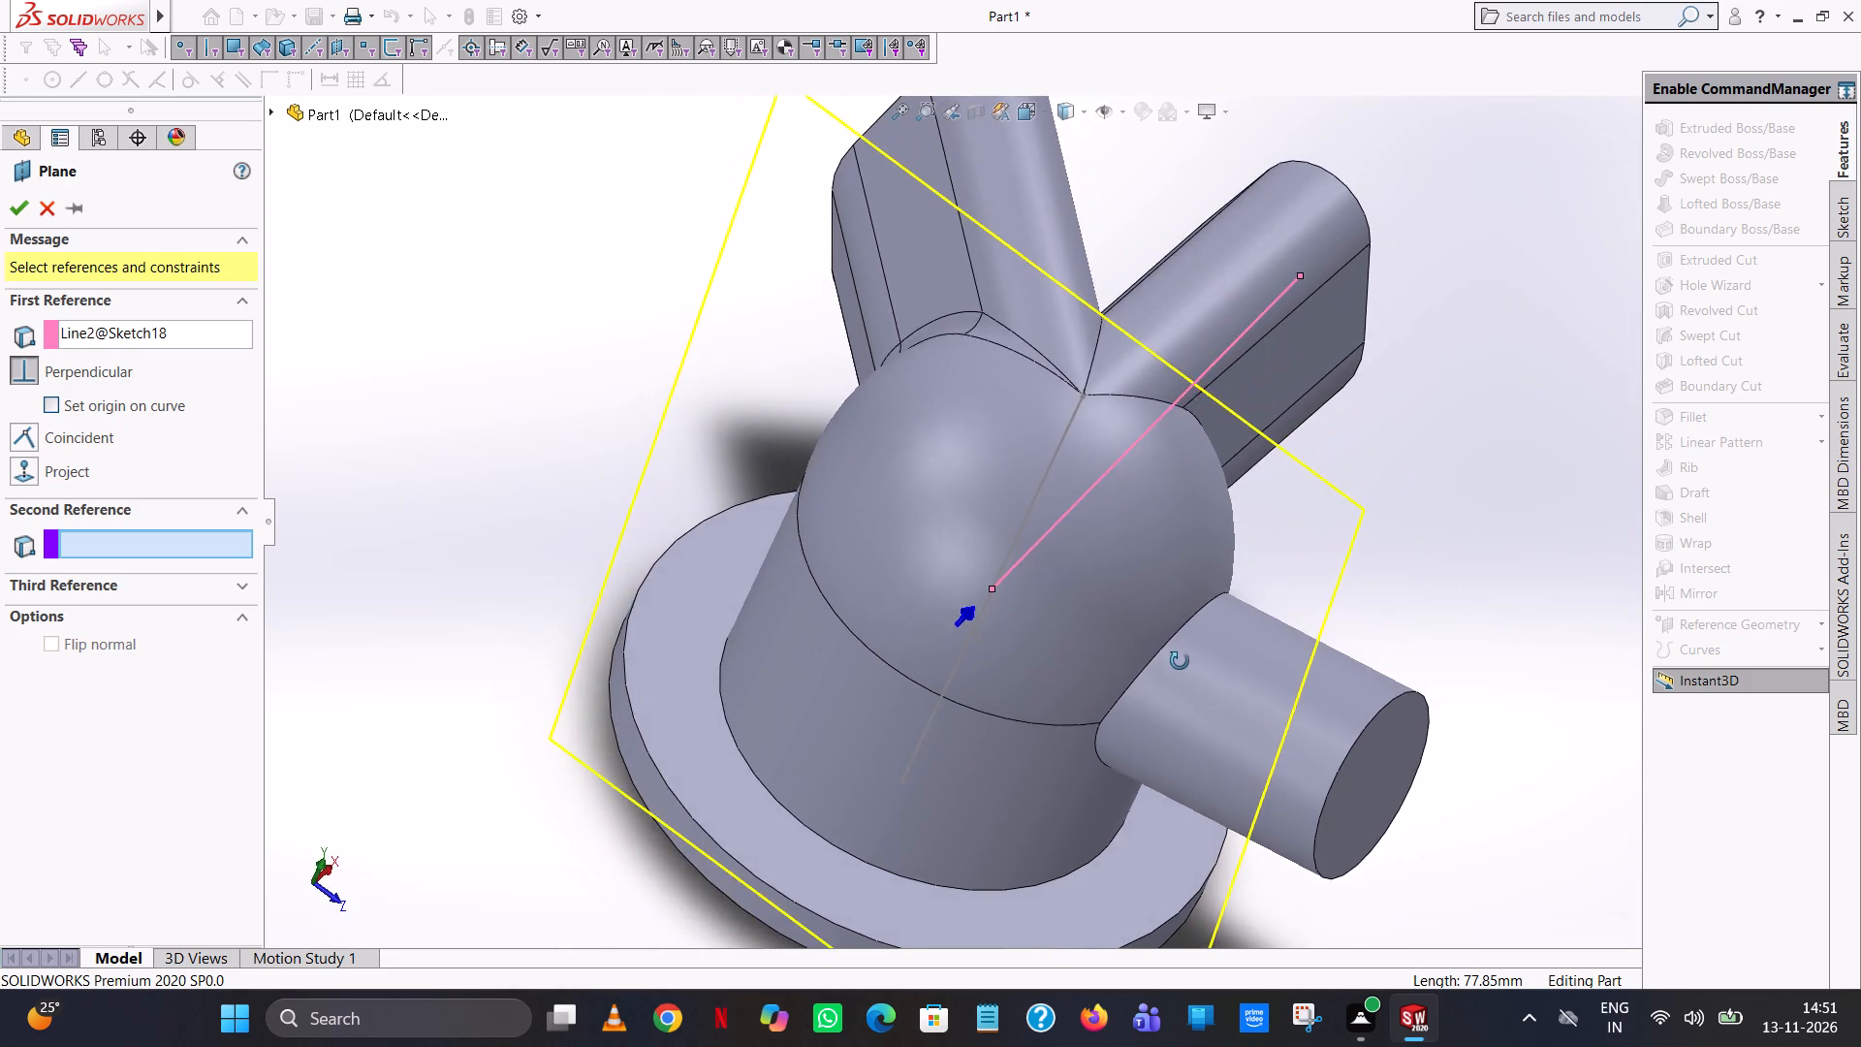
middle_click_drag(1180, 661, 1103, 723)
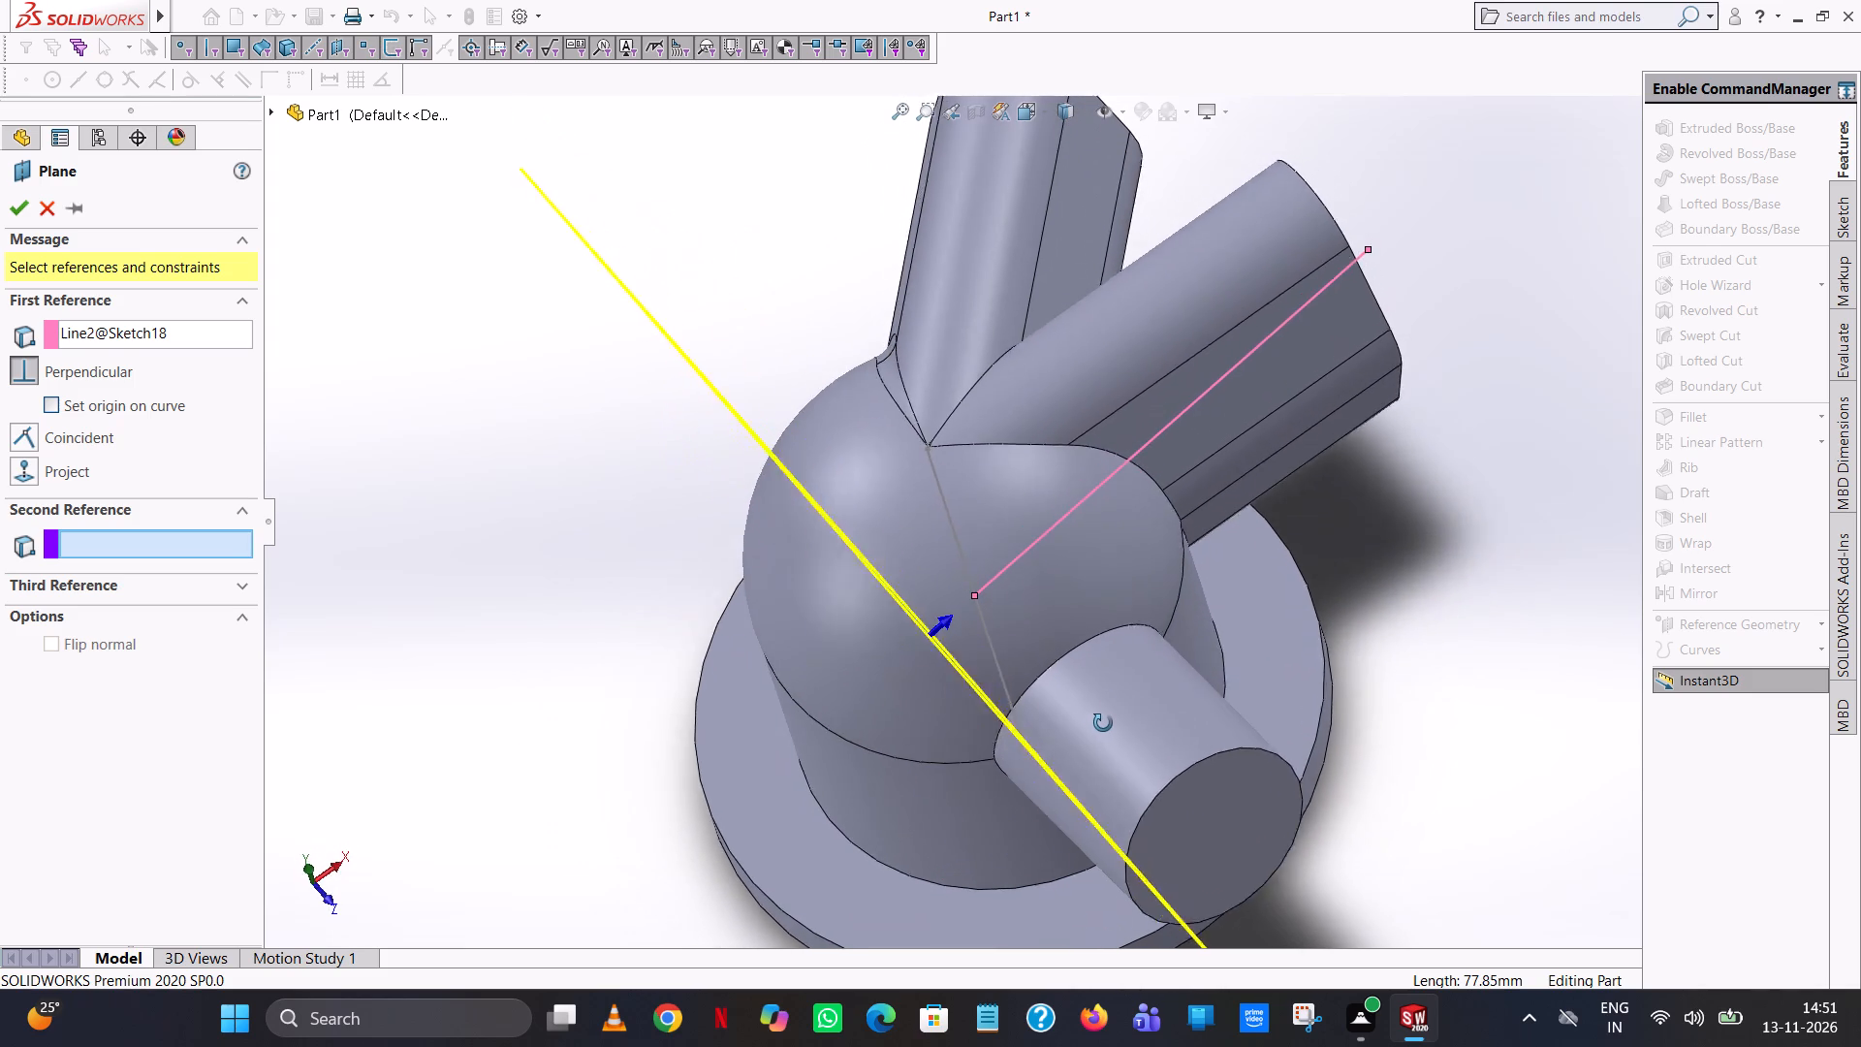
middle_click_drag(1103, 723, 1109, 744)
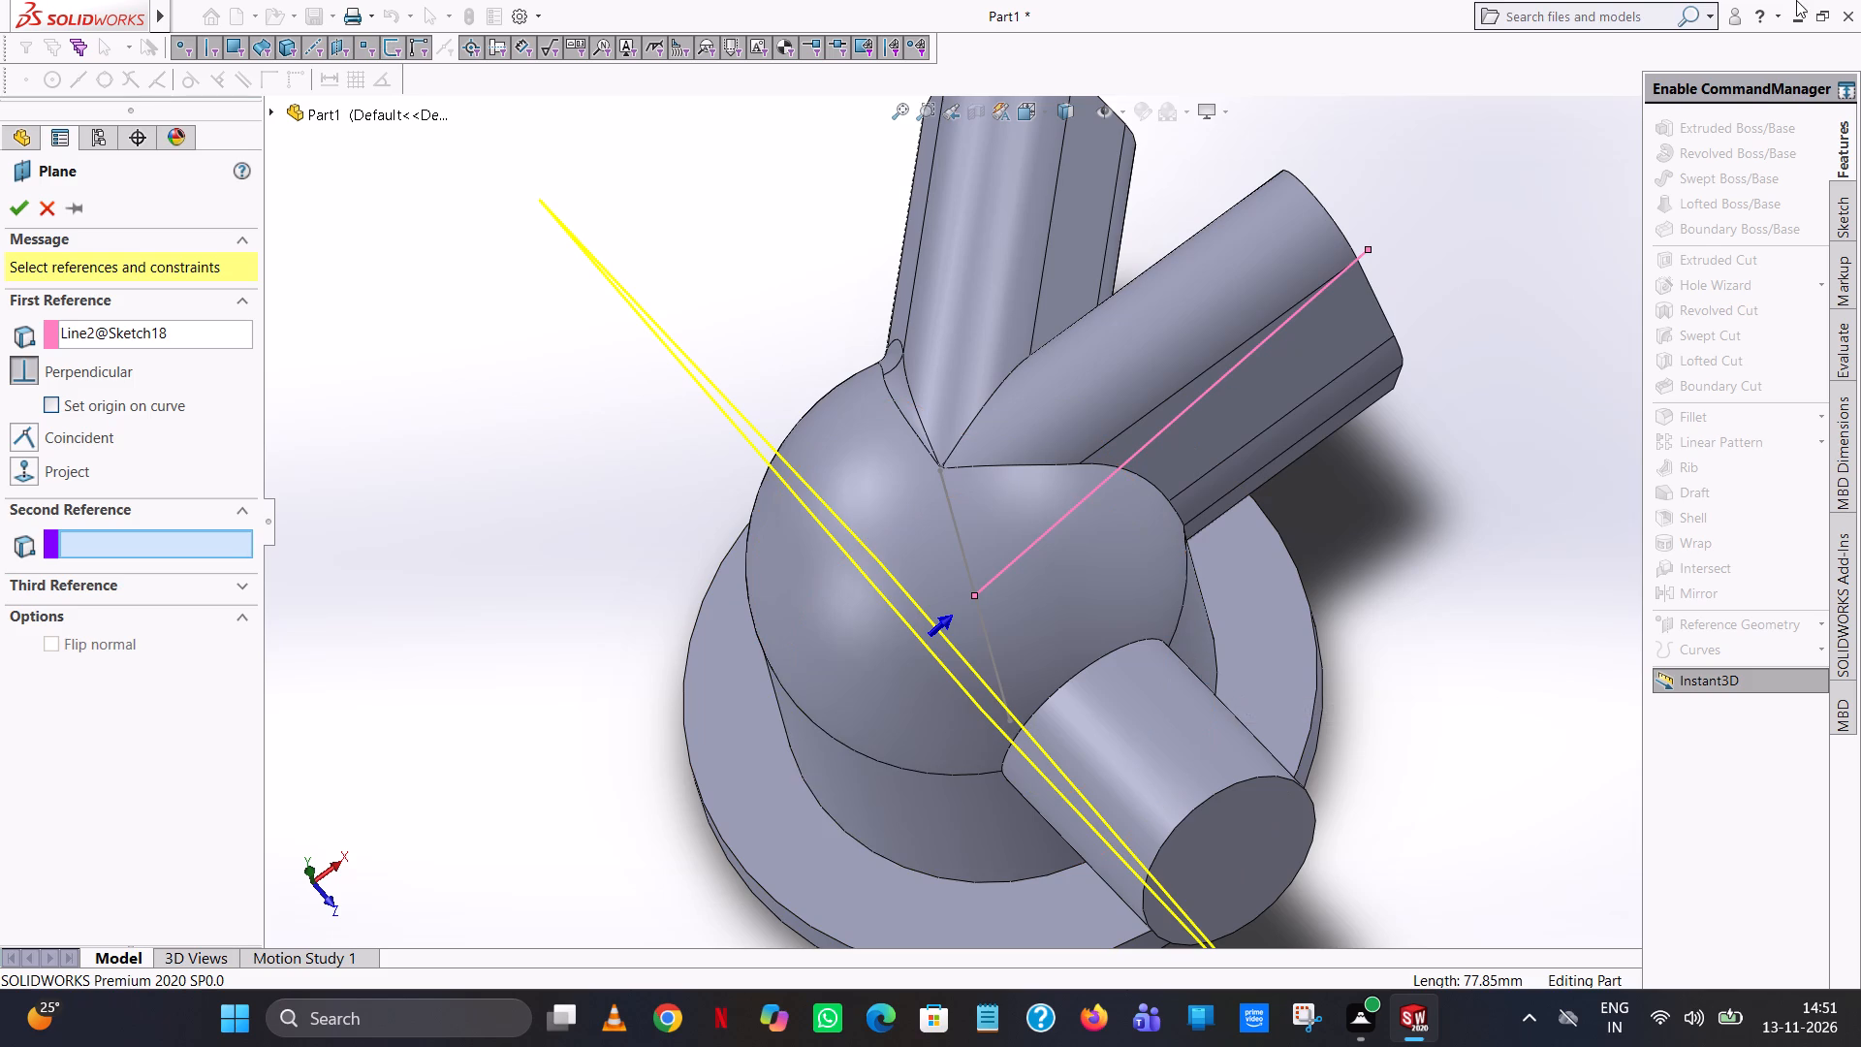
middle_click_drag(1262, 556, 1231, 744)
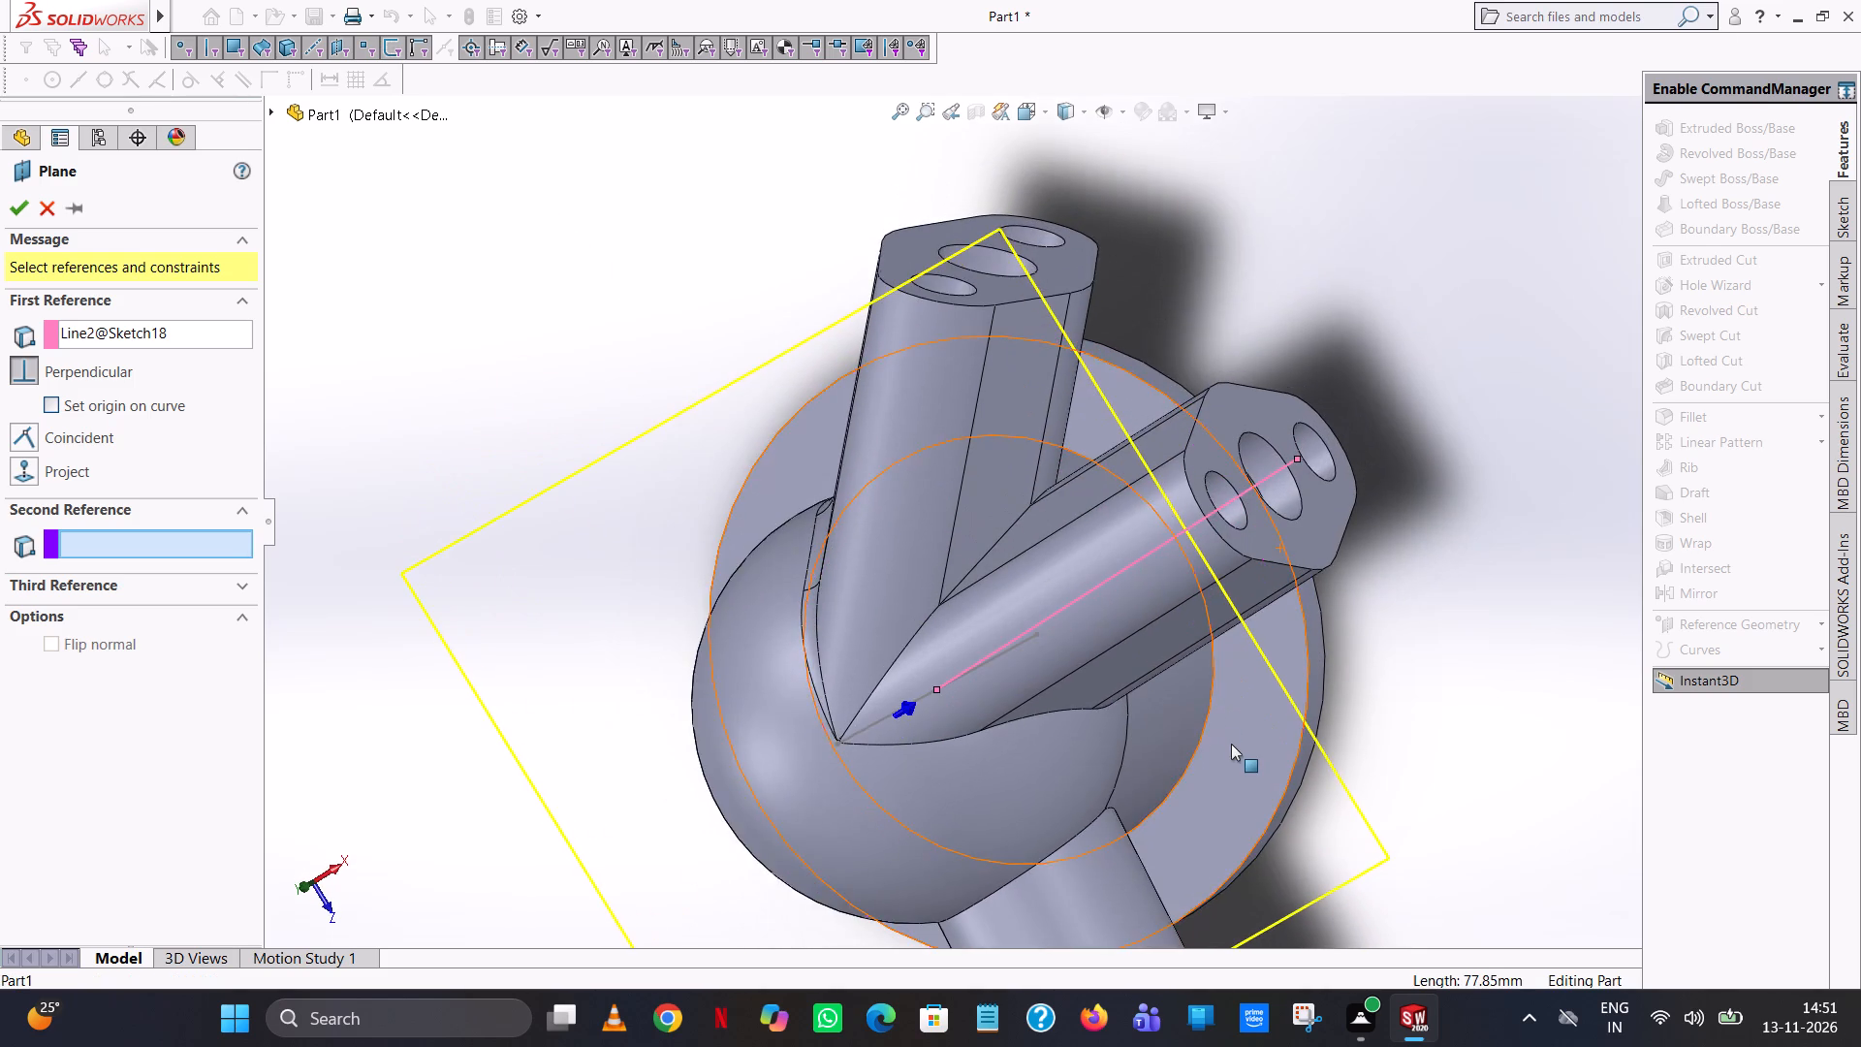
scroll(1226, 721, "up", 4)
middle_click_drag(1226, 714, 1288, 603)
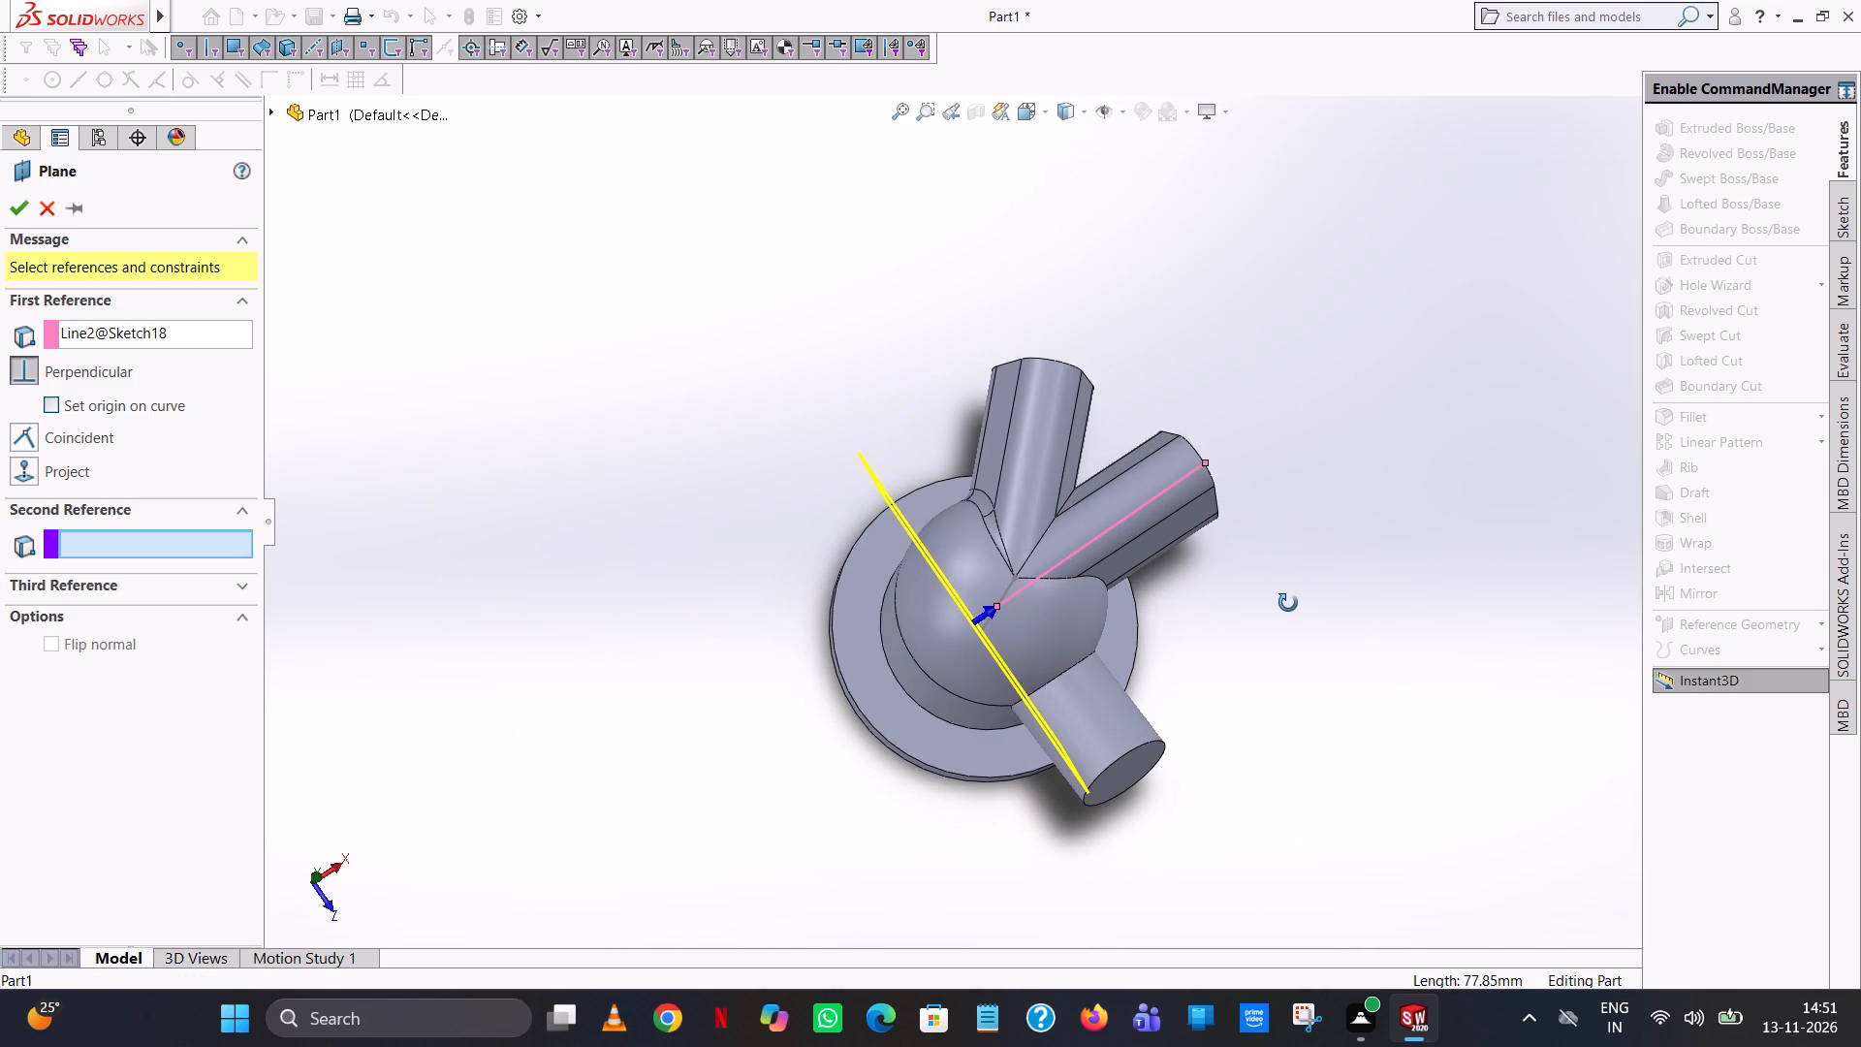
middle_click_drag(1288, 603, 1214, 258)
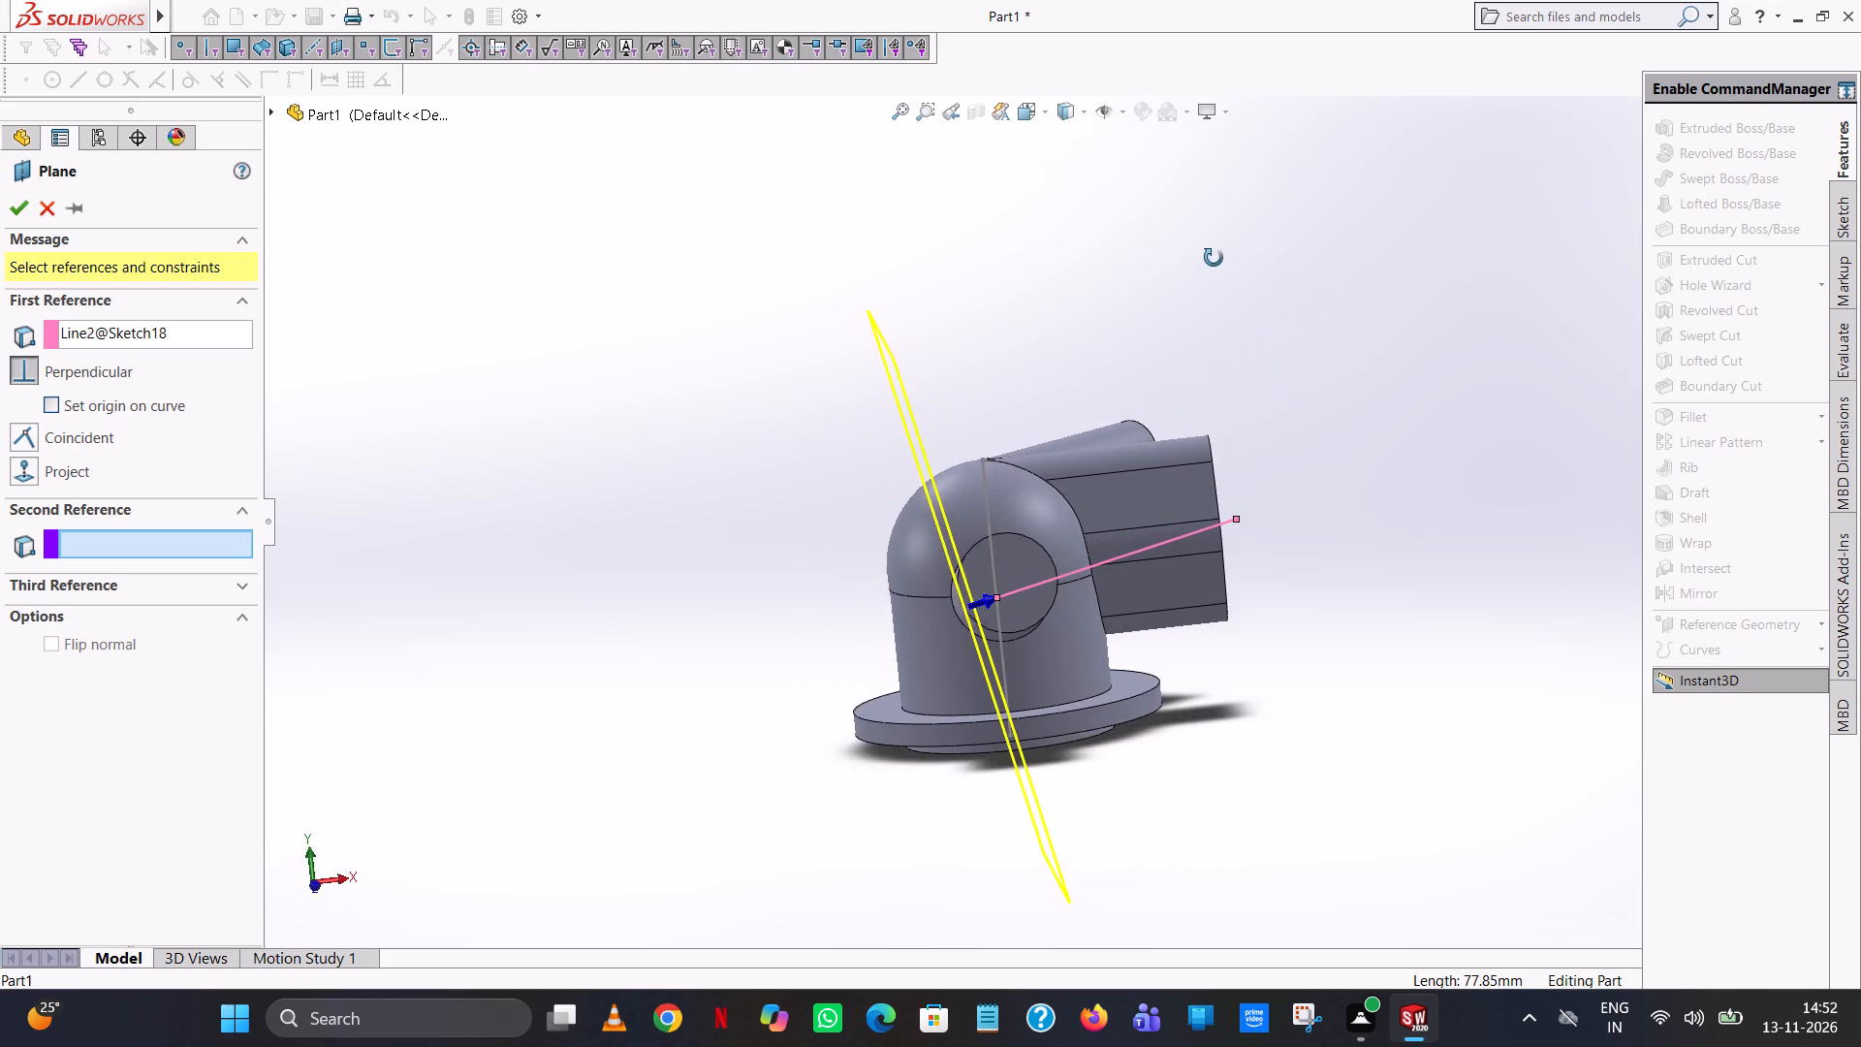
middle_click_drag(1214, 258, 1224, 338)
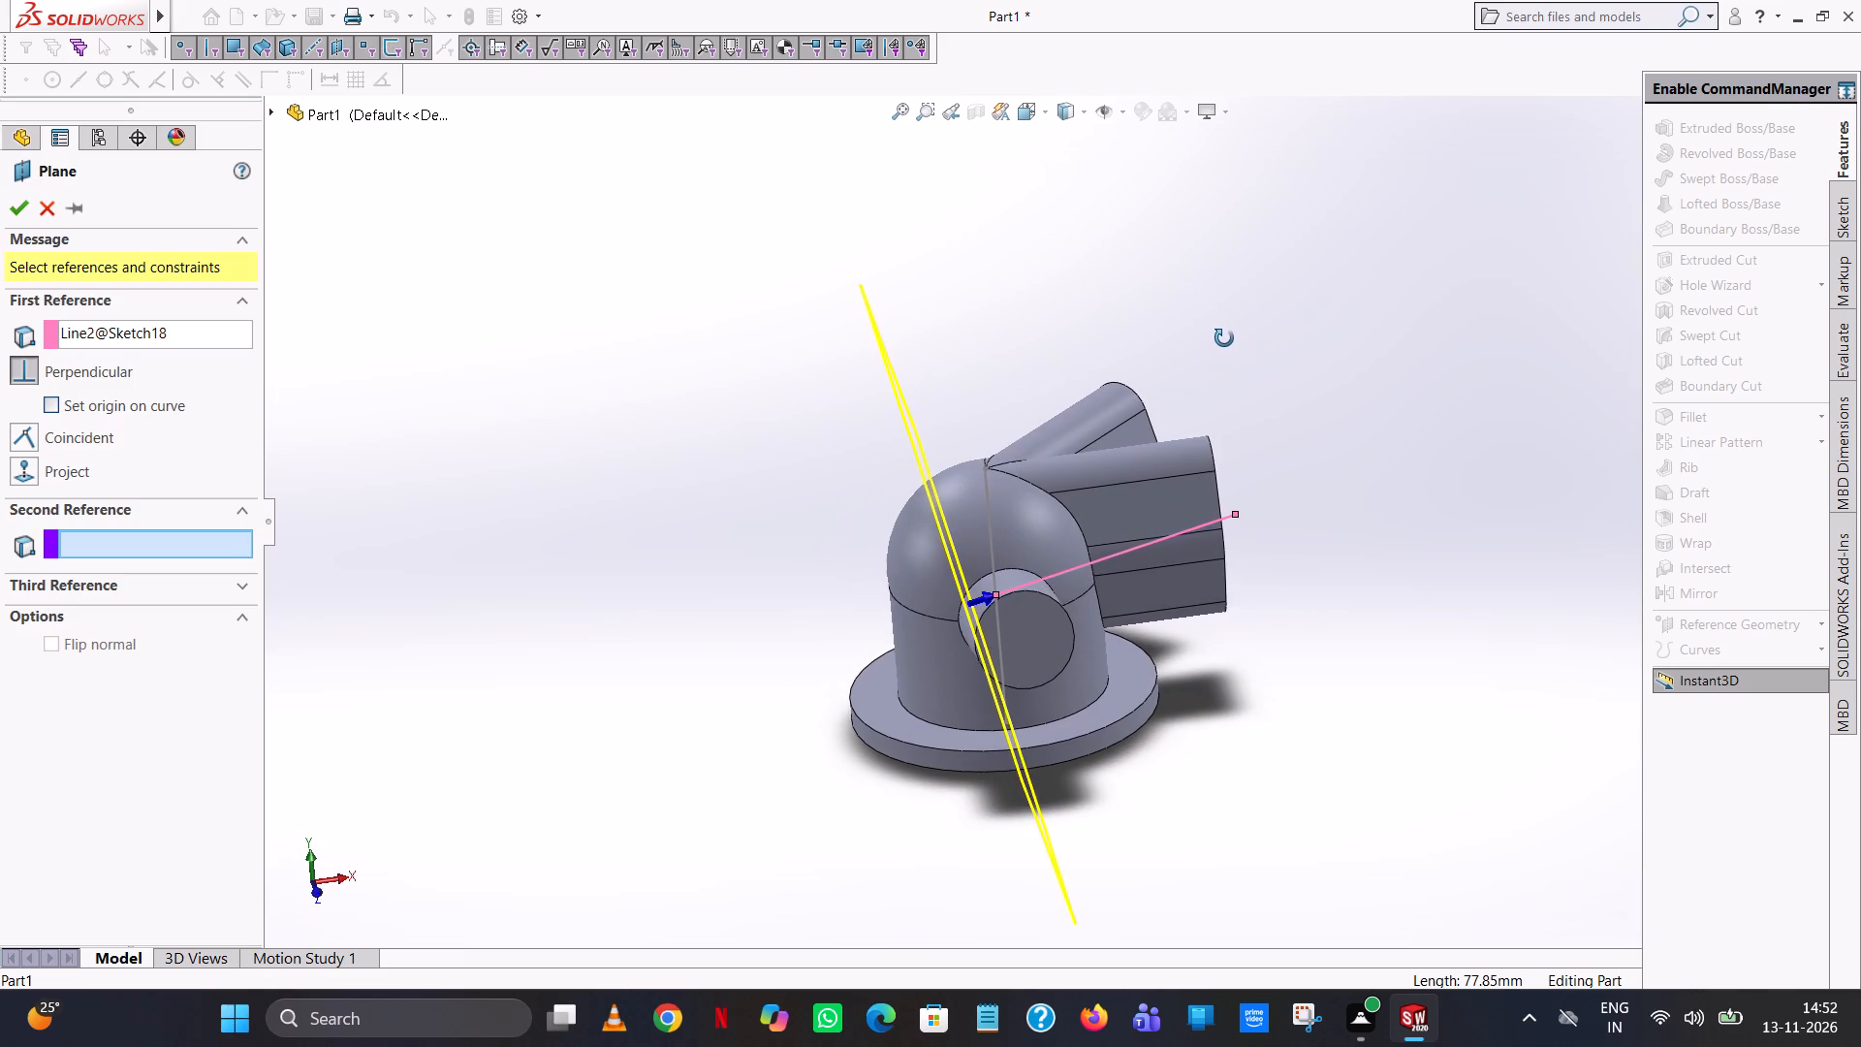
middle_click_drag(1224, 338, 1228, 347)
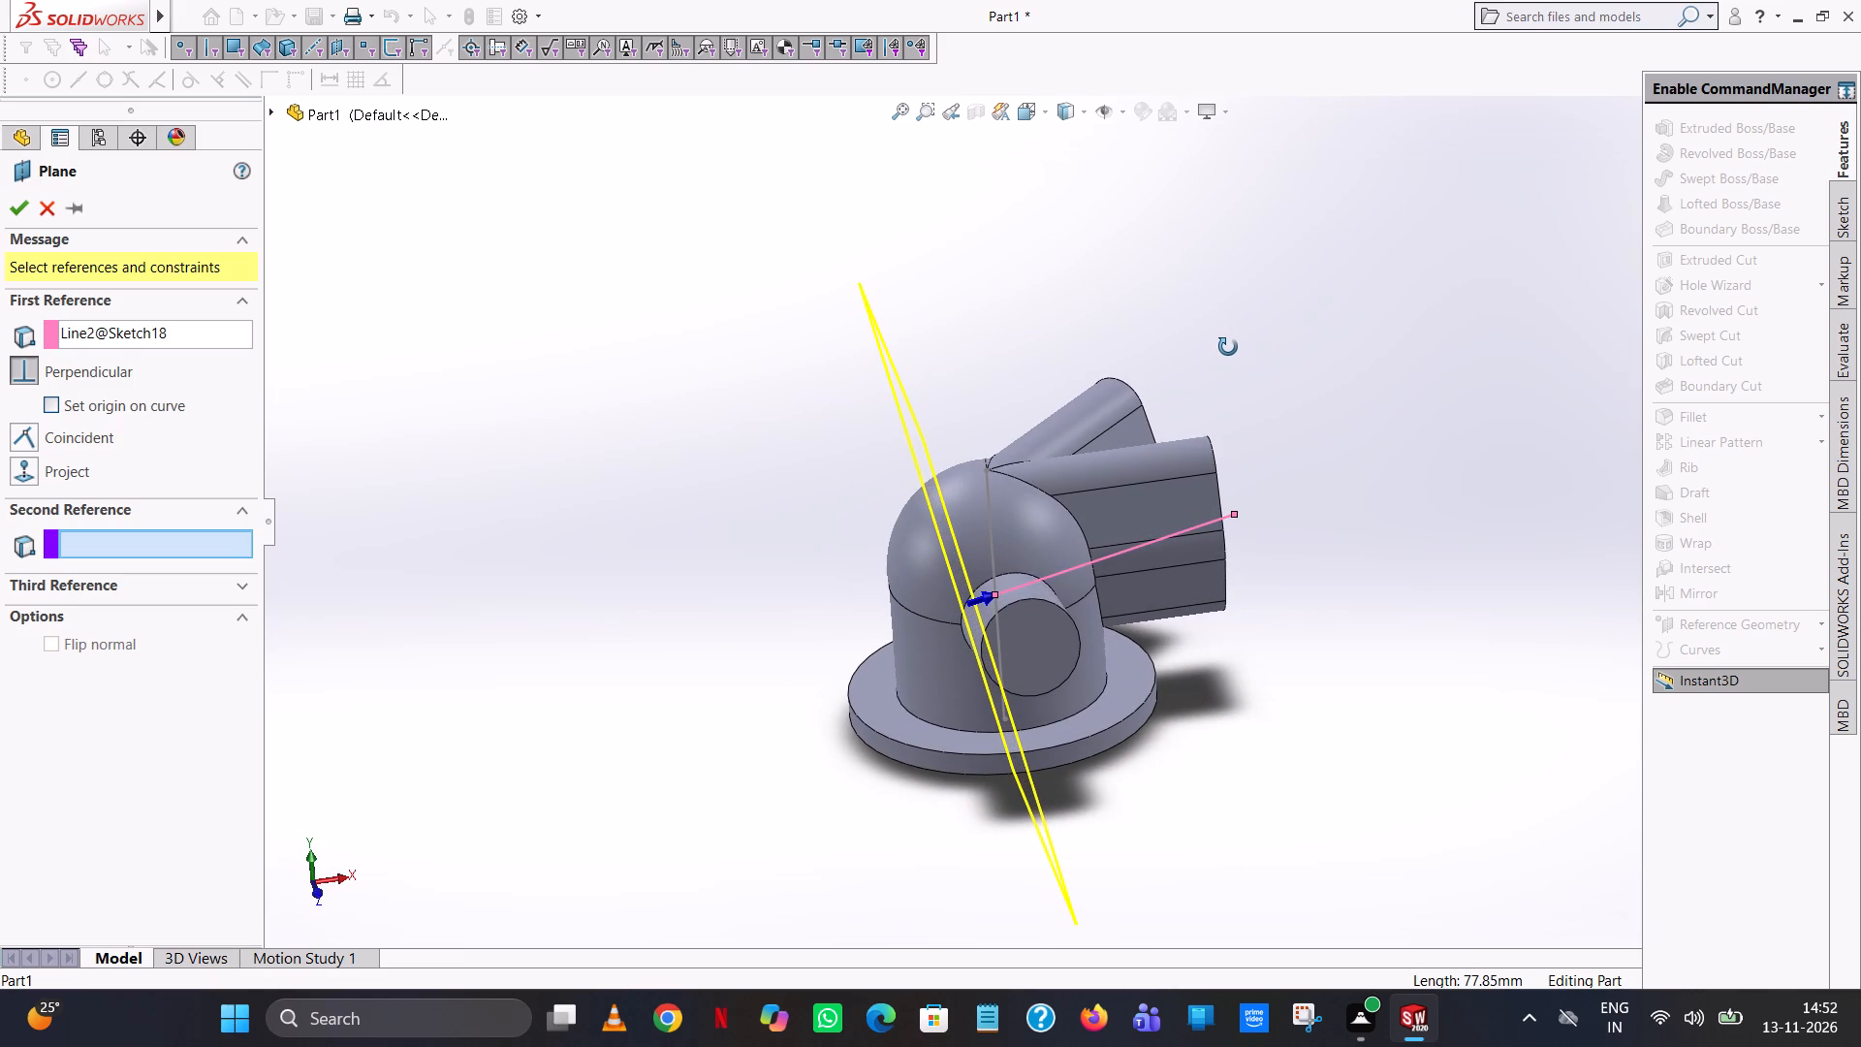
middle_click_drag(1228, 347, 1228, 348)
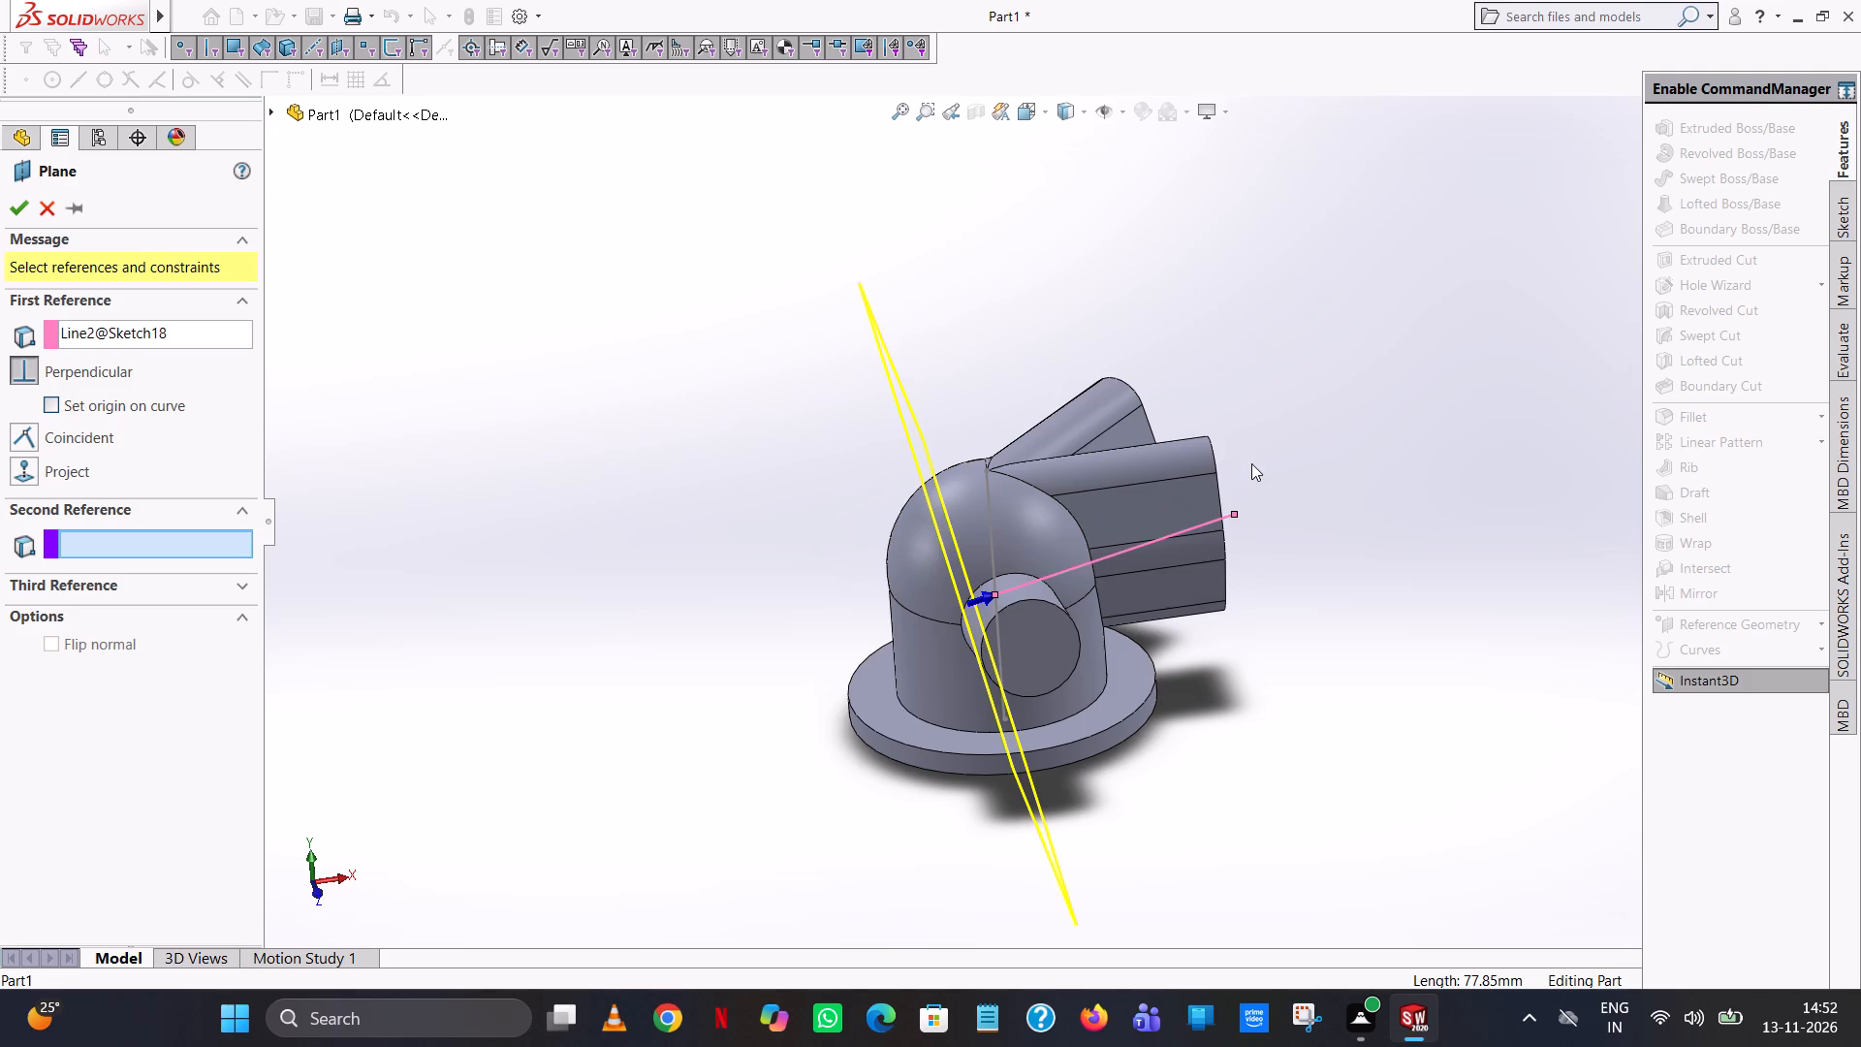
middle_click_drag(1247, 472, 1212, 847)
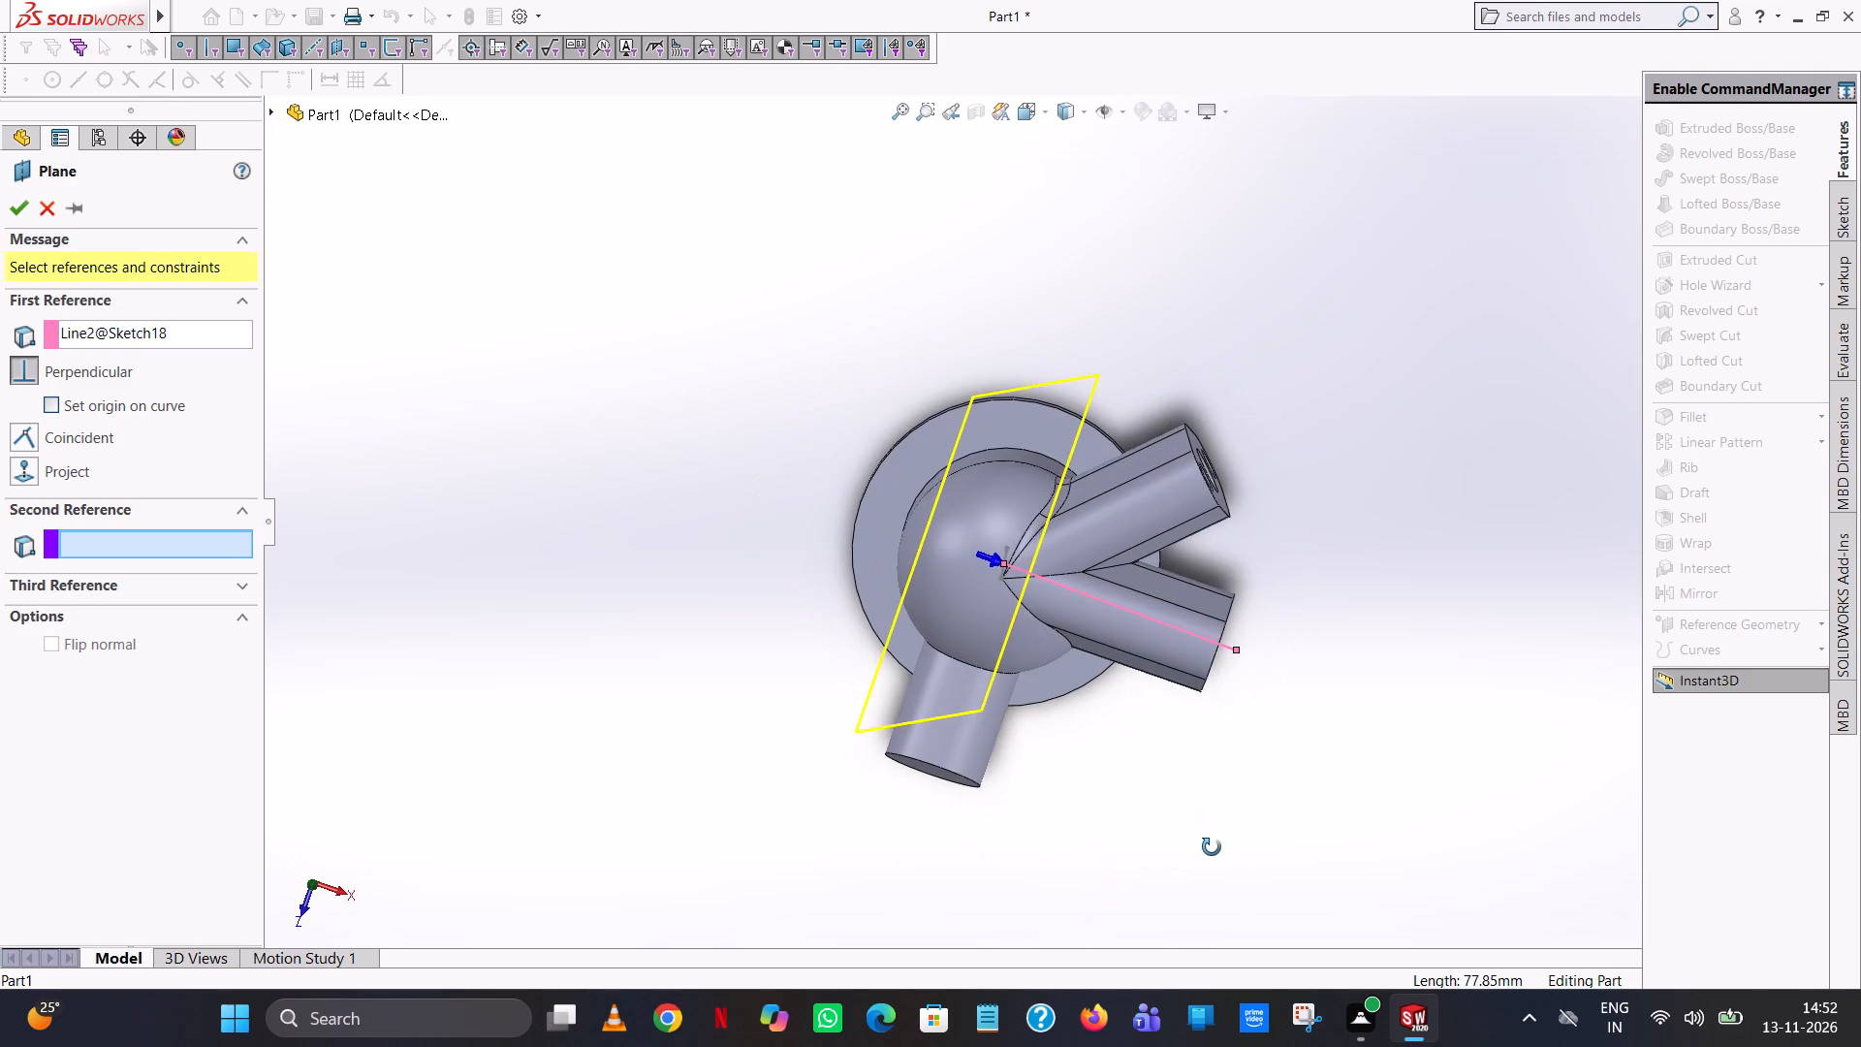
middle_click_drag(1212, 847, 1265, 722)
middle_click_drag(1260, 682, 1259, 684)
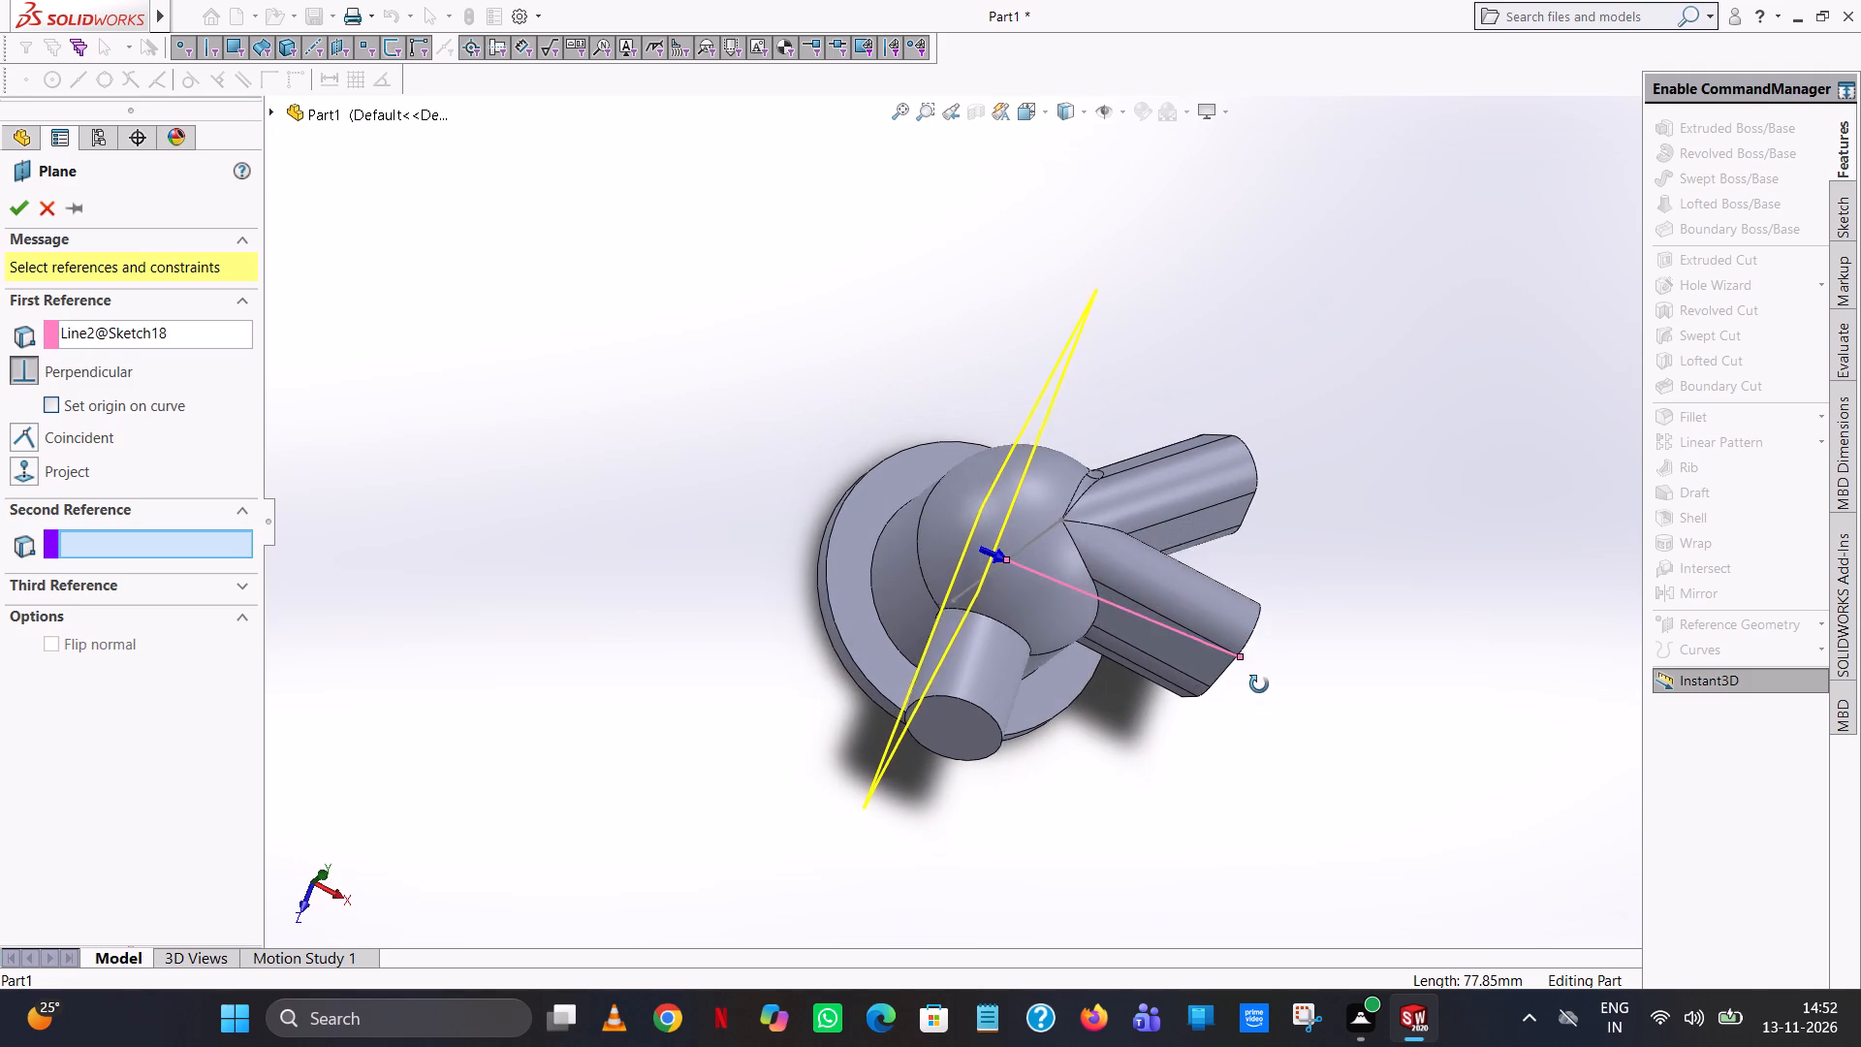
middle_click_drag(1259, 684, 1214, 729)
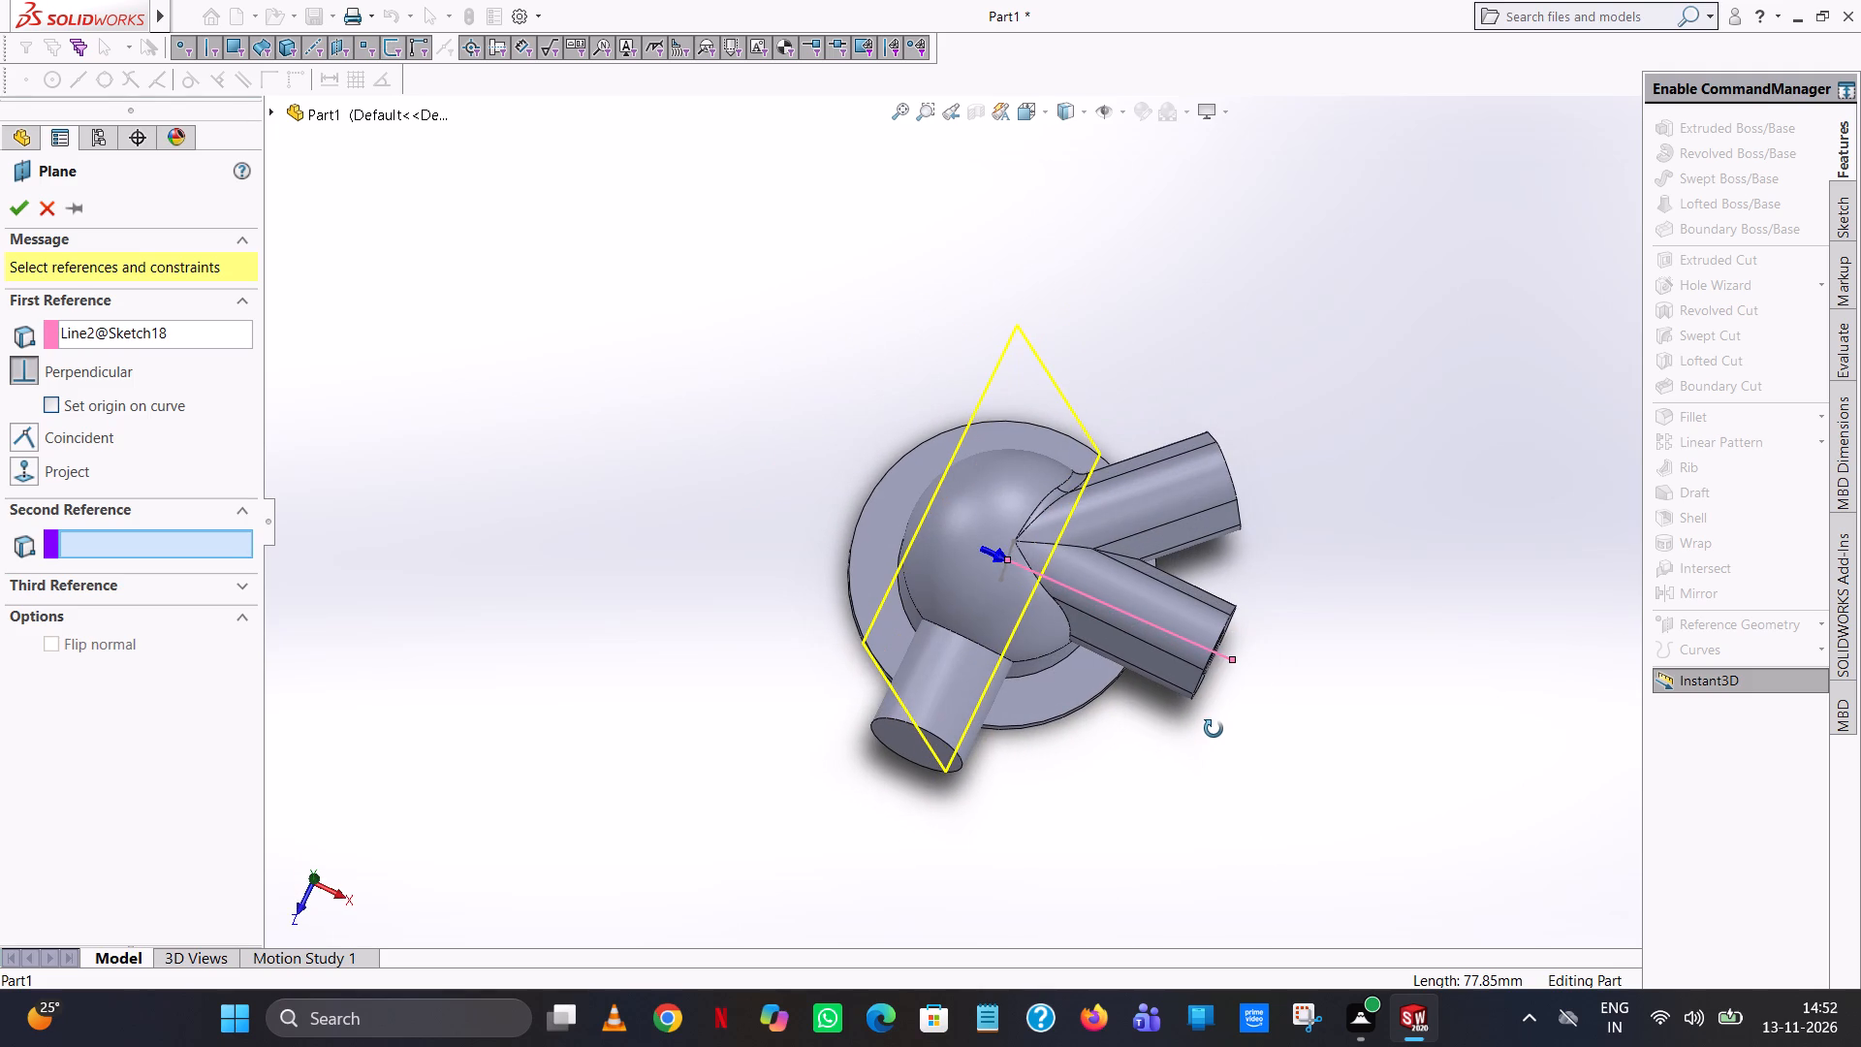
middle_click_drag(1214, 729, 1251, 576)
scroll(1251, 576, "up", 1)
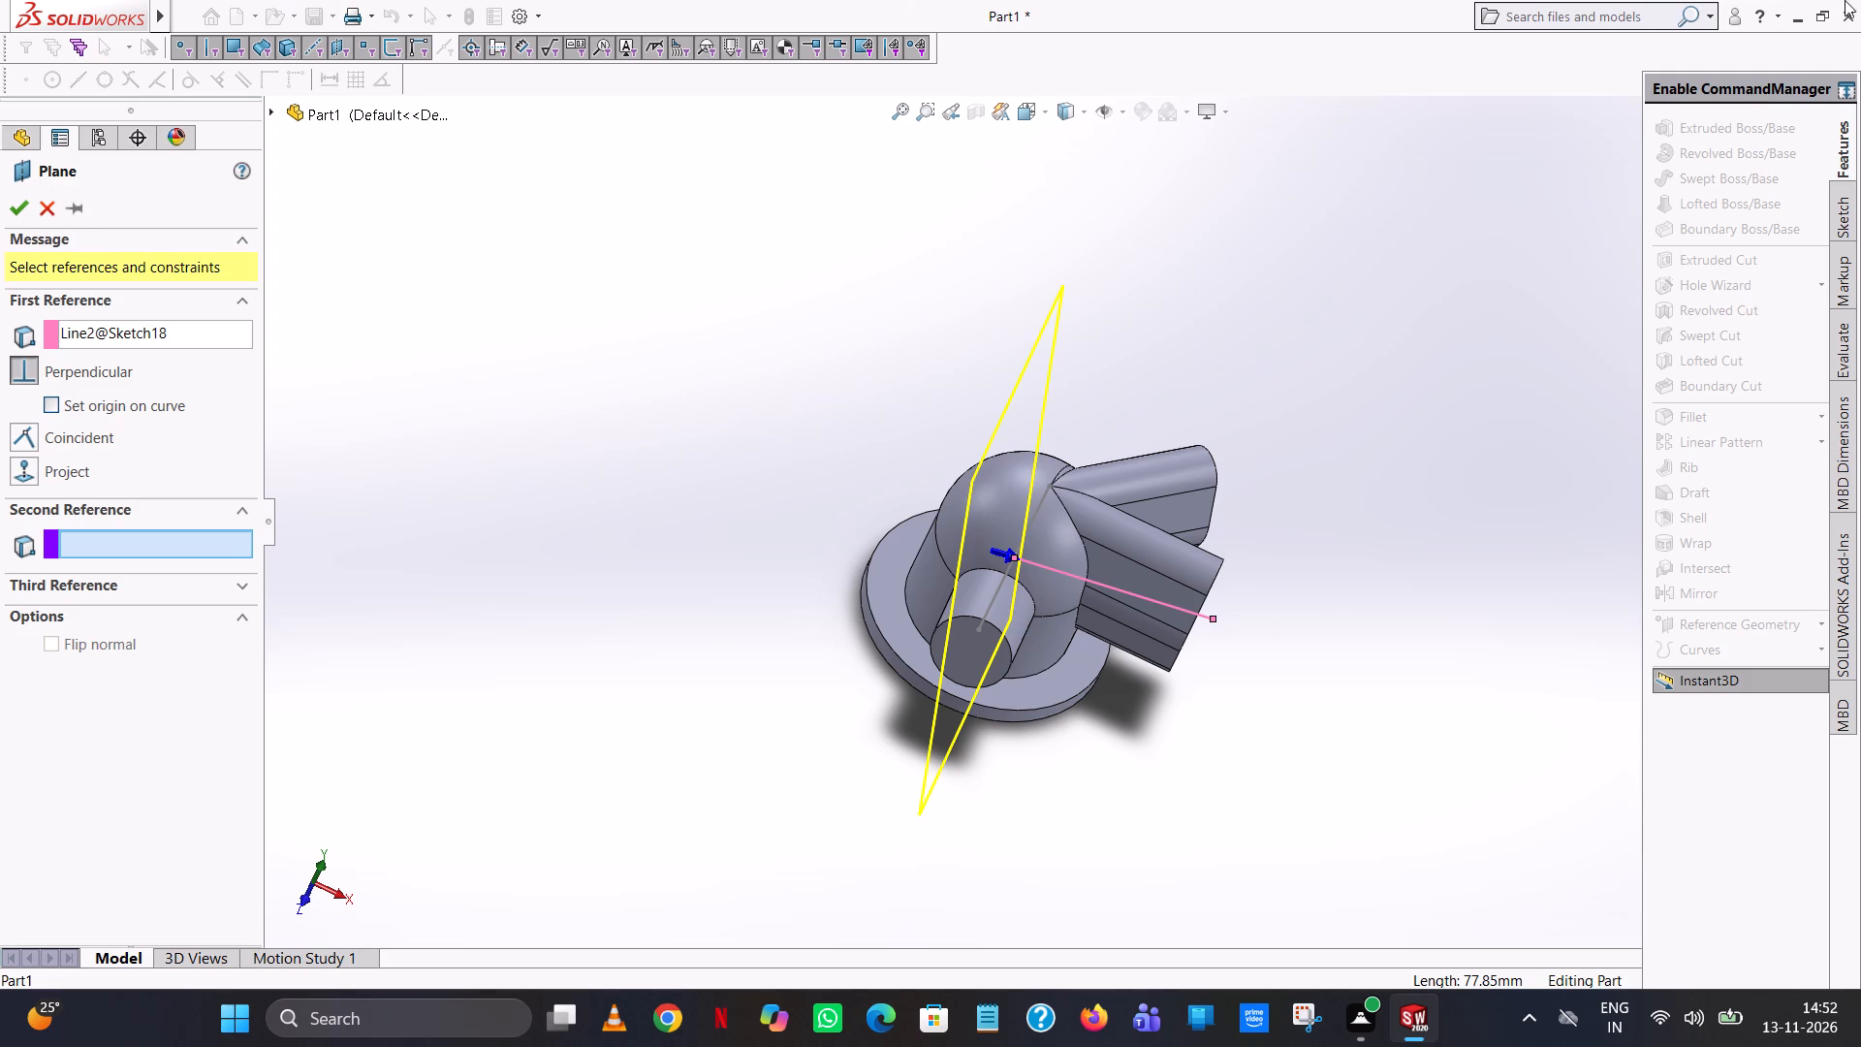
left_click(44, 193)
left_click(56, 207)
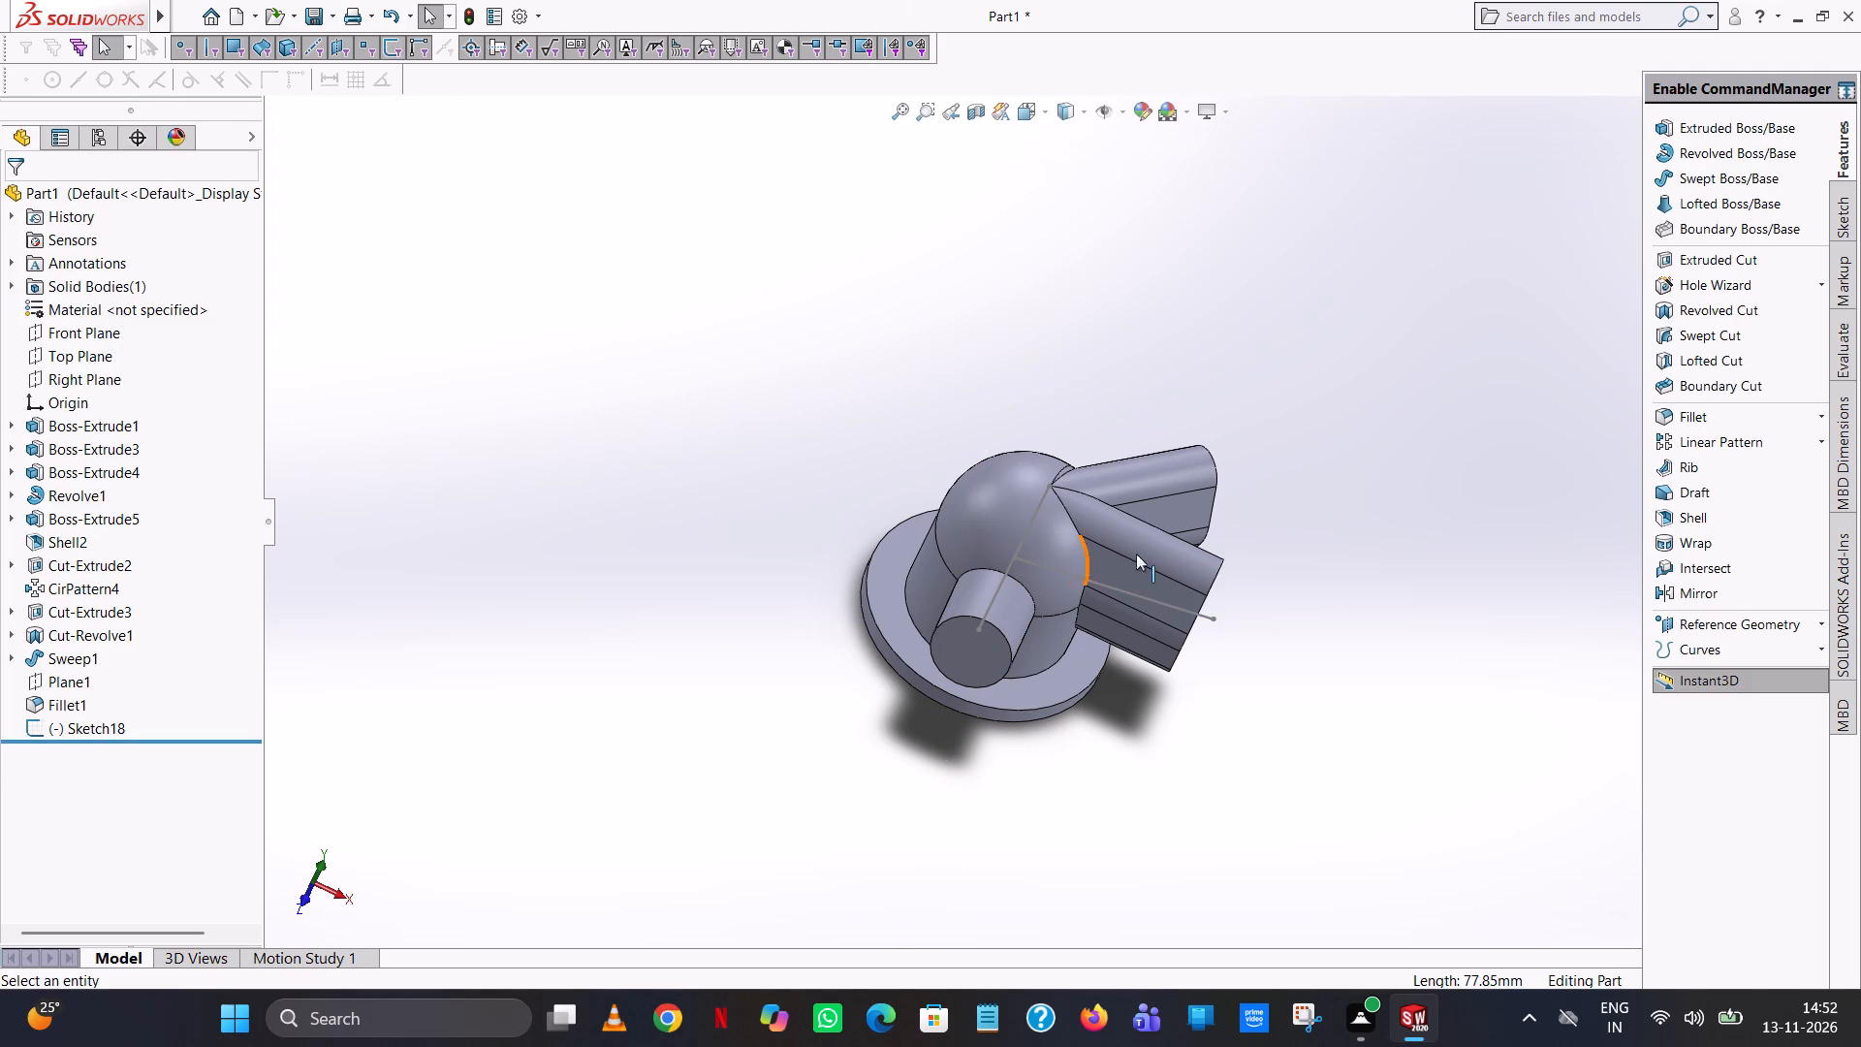
Start a reference plane with the 12° inclined guide line as its first reference, using the Coincident constraint.
middle_click_drag(1151, 562, 1039, 703)
scroll(1127, 275, "up", 1)
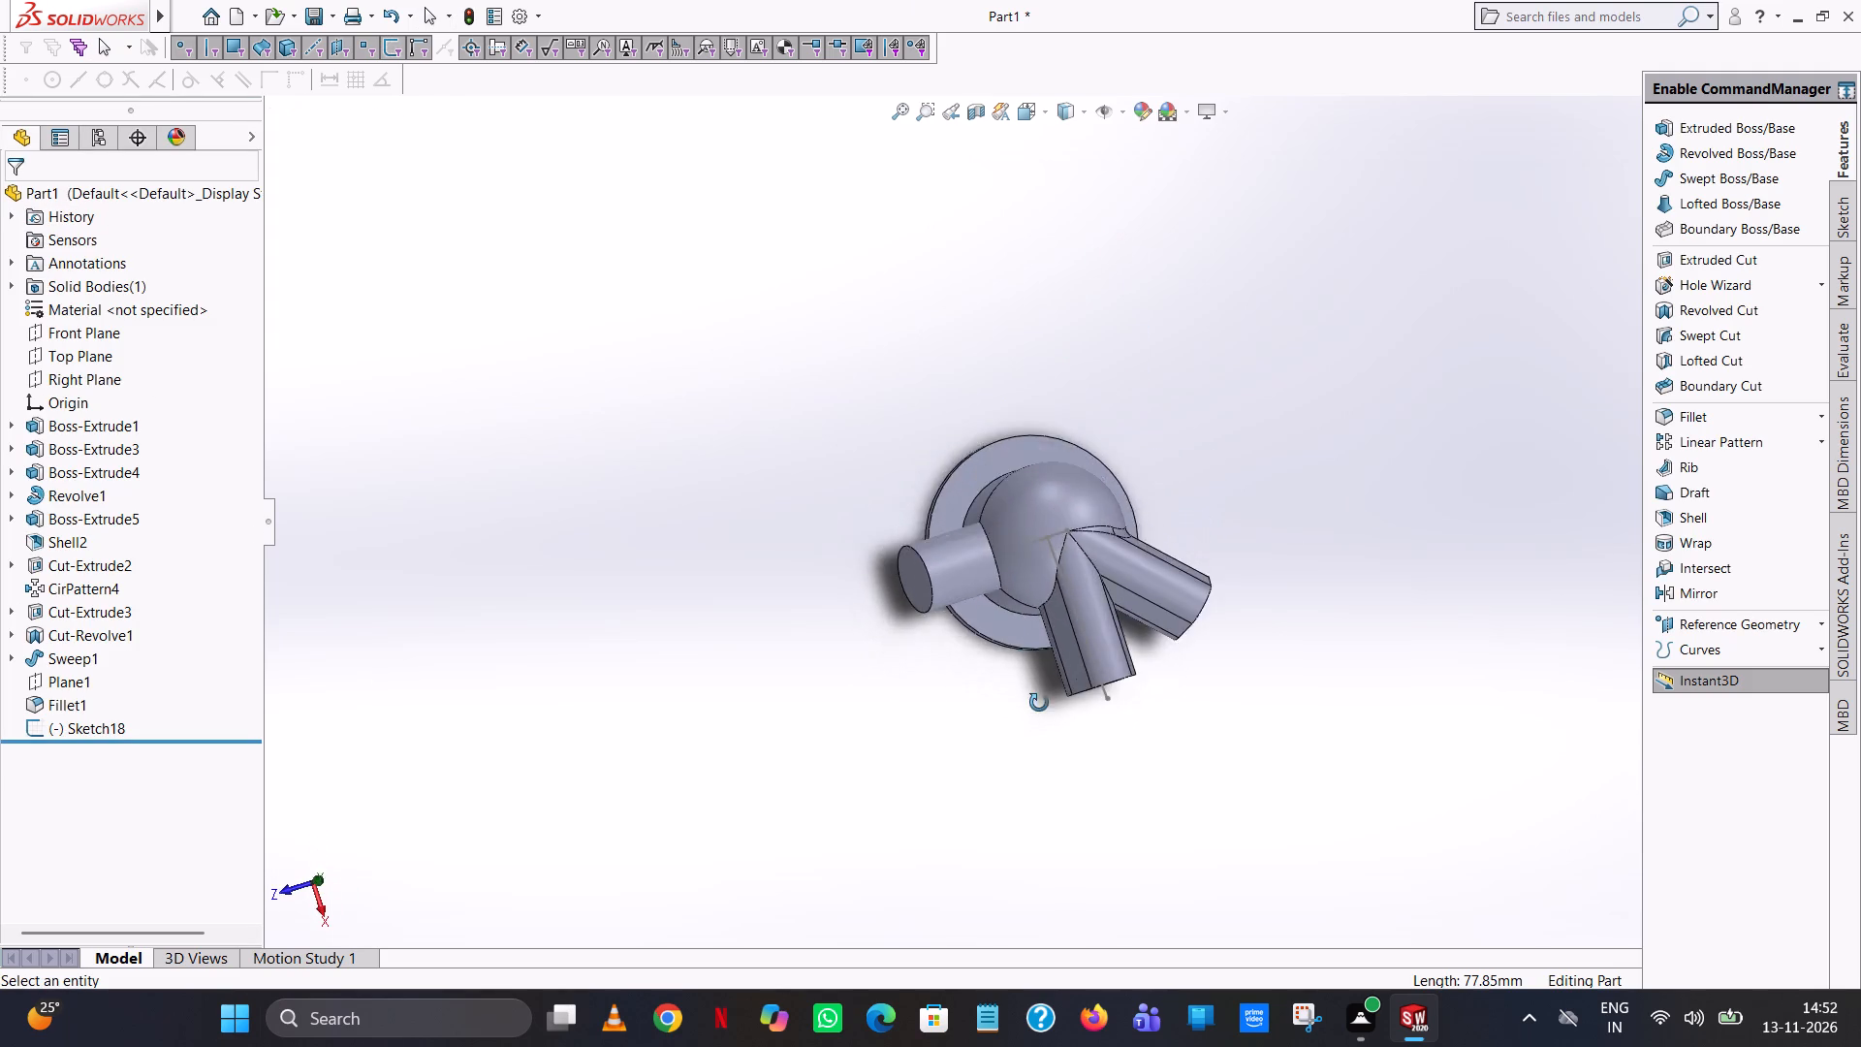
middle_click_drag(1039, 703, 1027, 517)
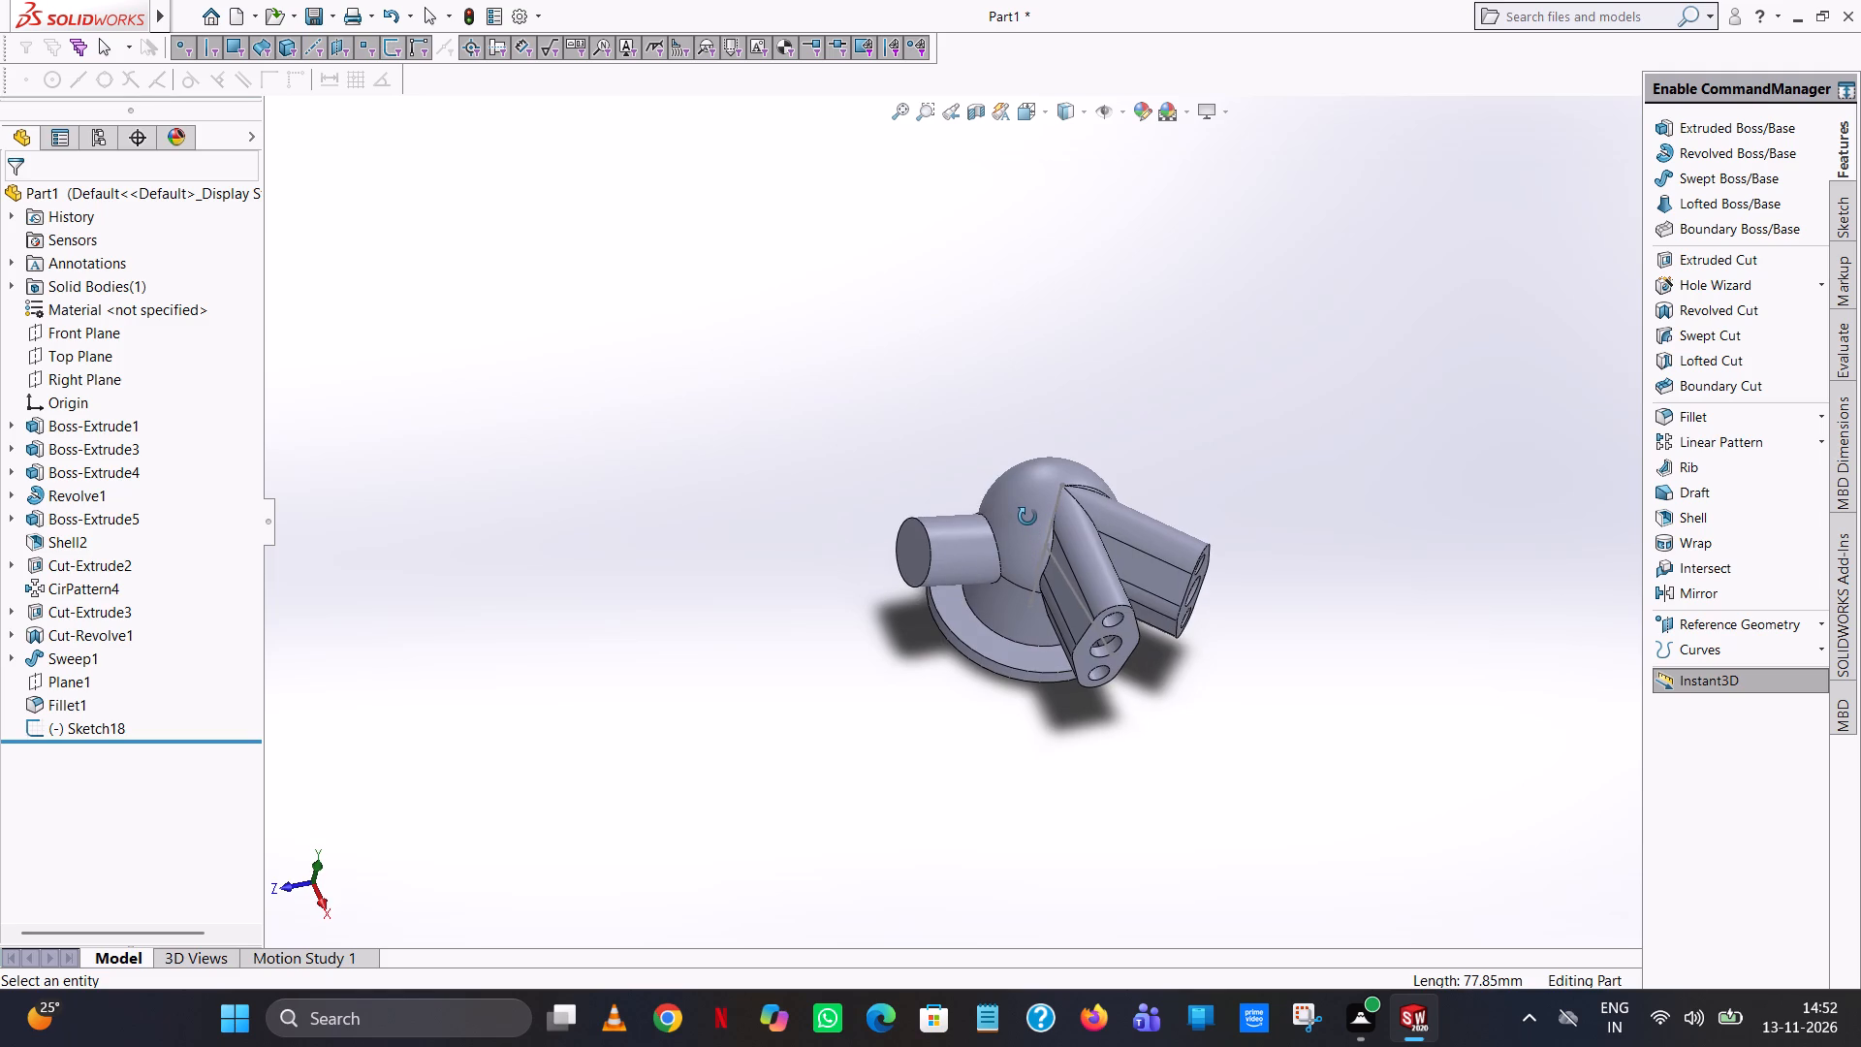
middle_click_drag(1027, 517, 1038, 937)
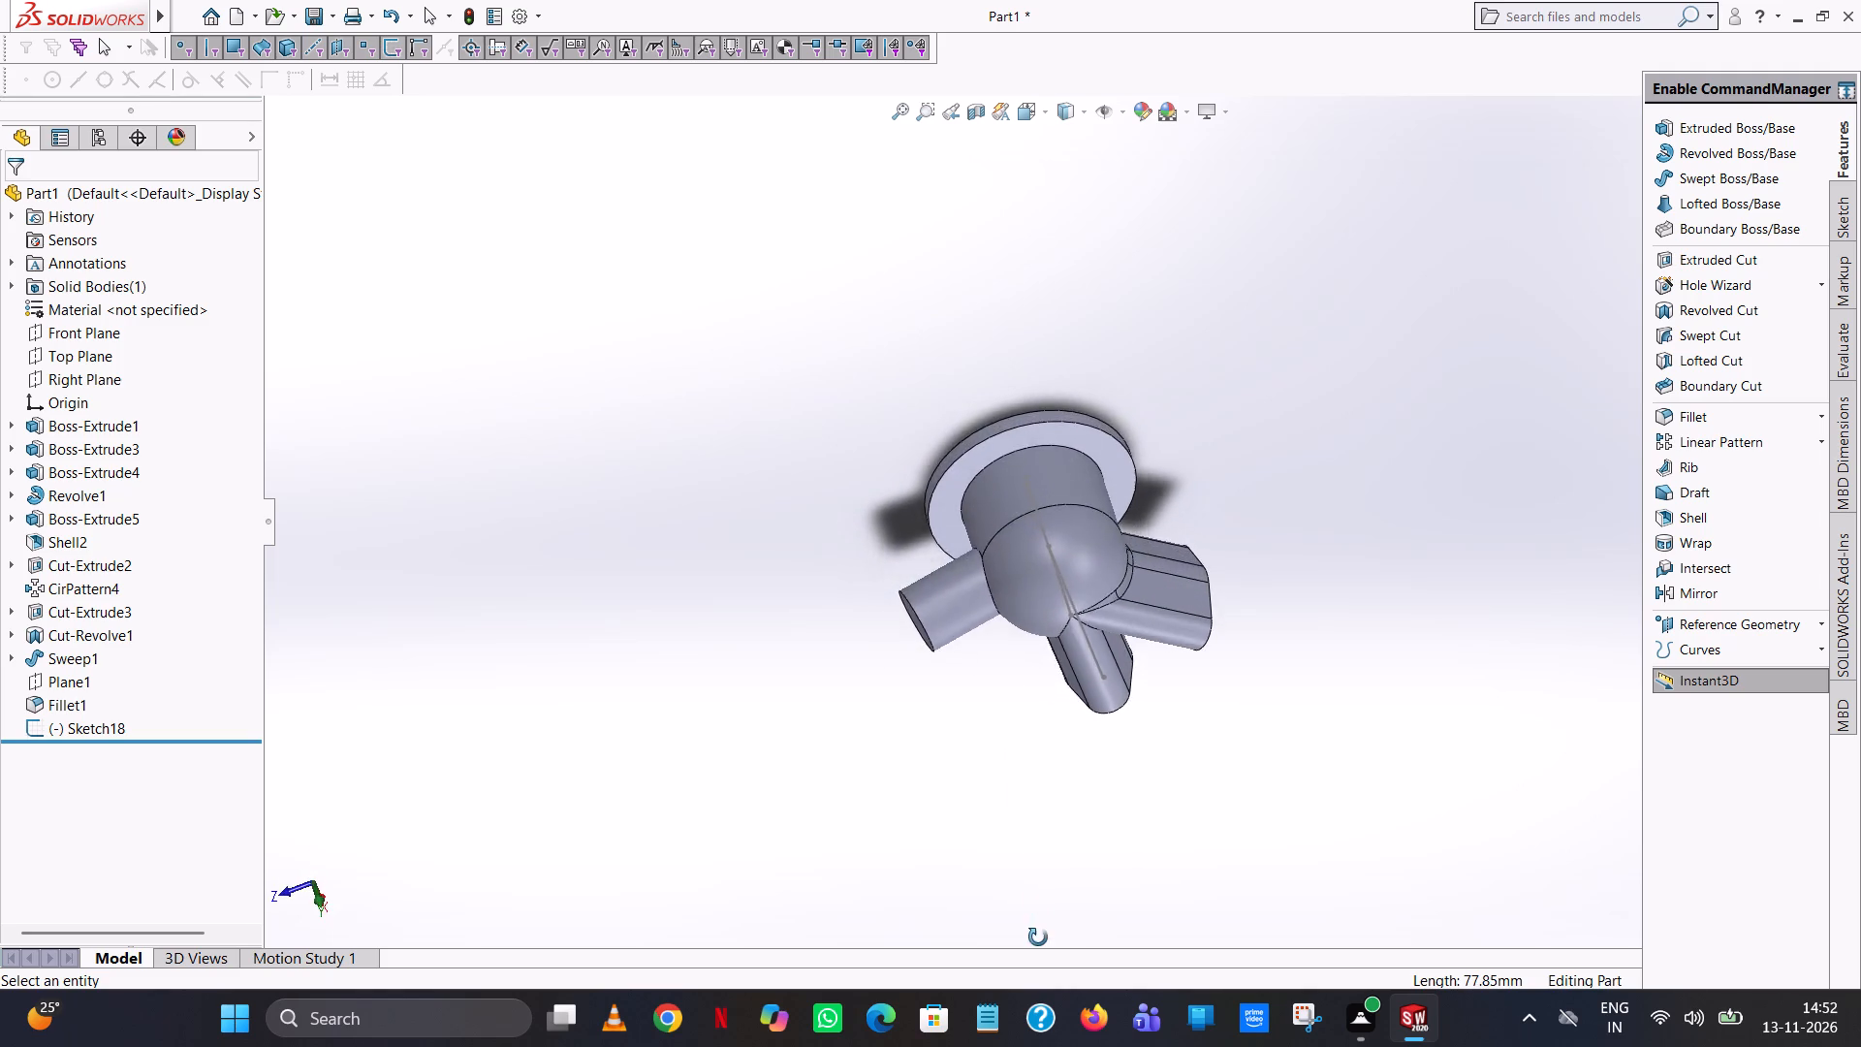
middle_click_drag(1038, 937, 1194, 602)
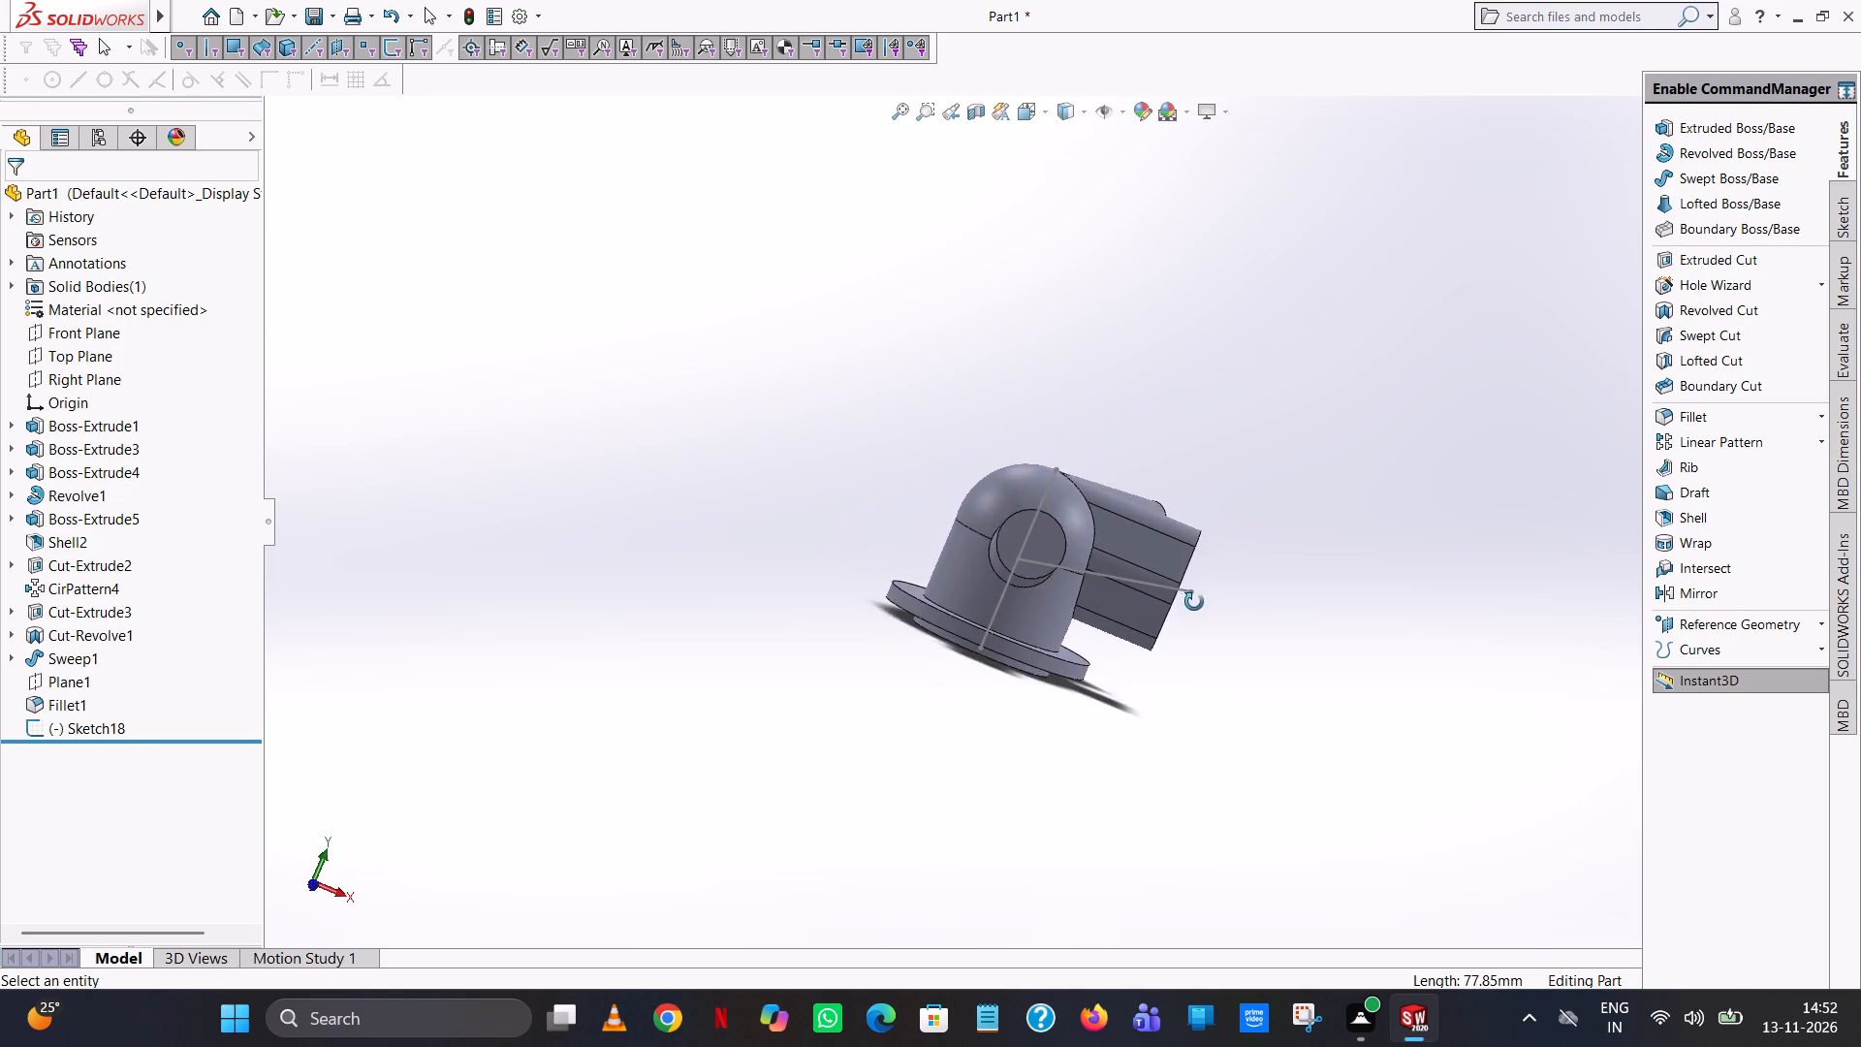
middle_click_drag(1194, 602, 1172, 612)
left_click(1720, 625)
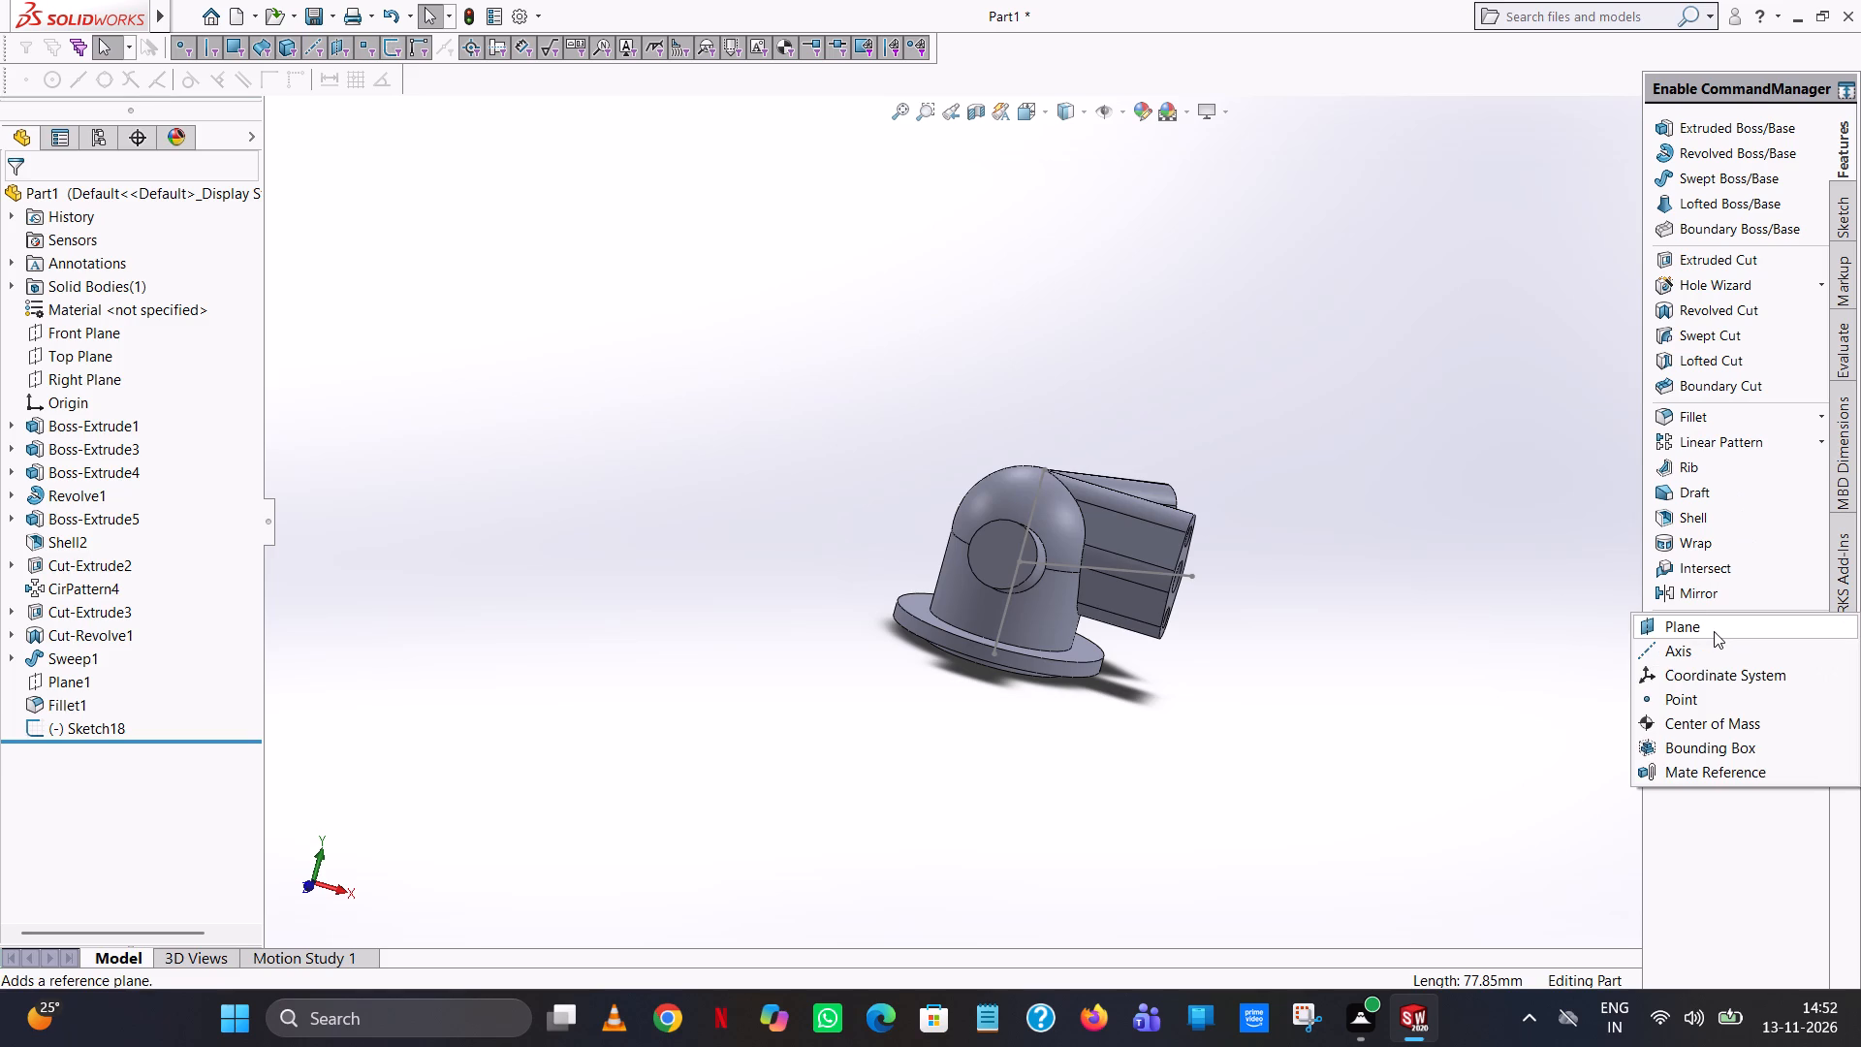
left_click(1714, 631)
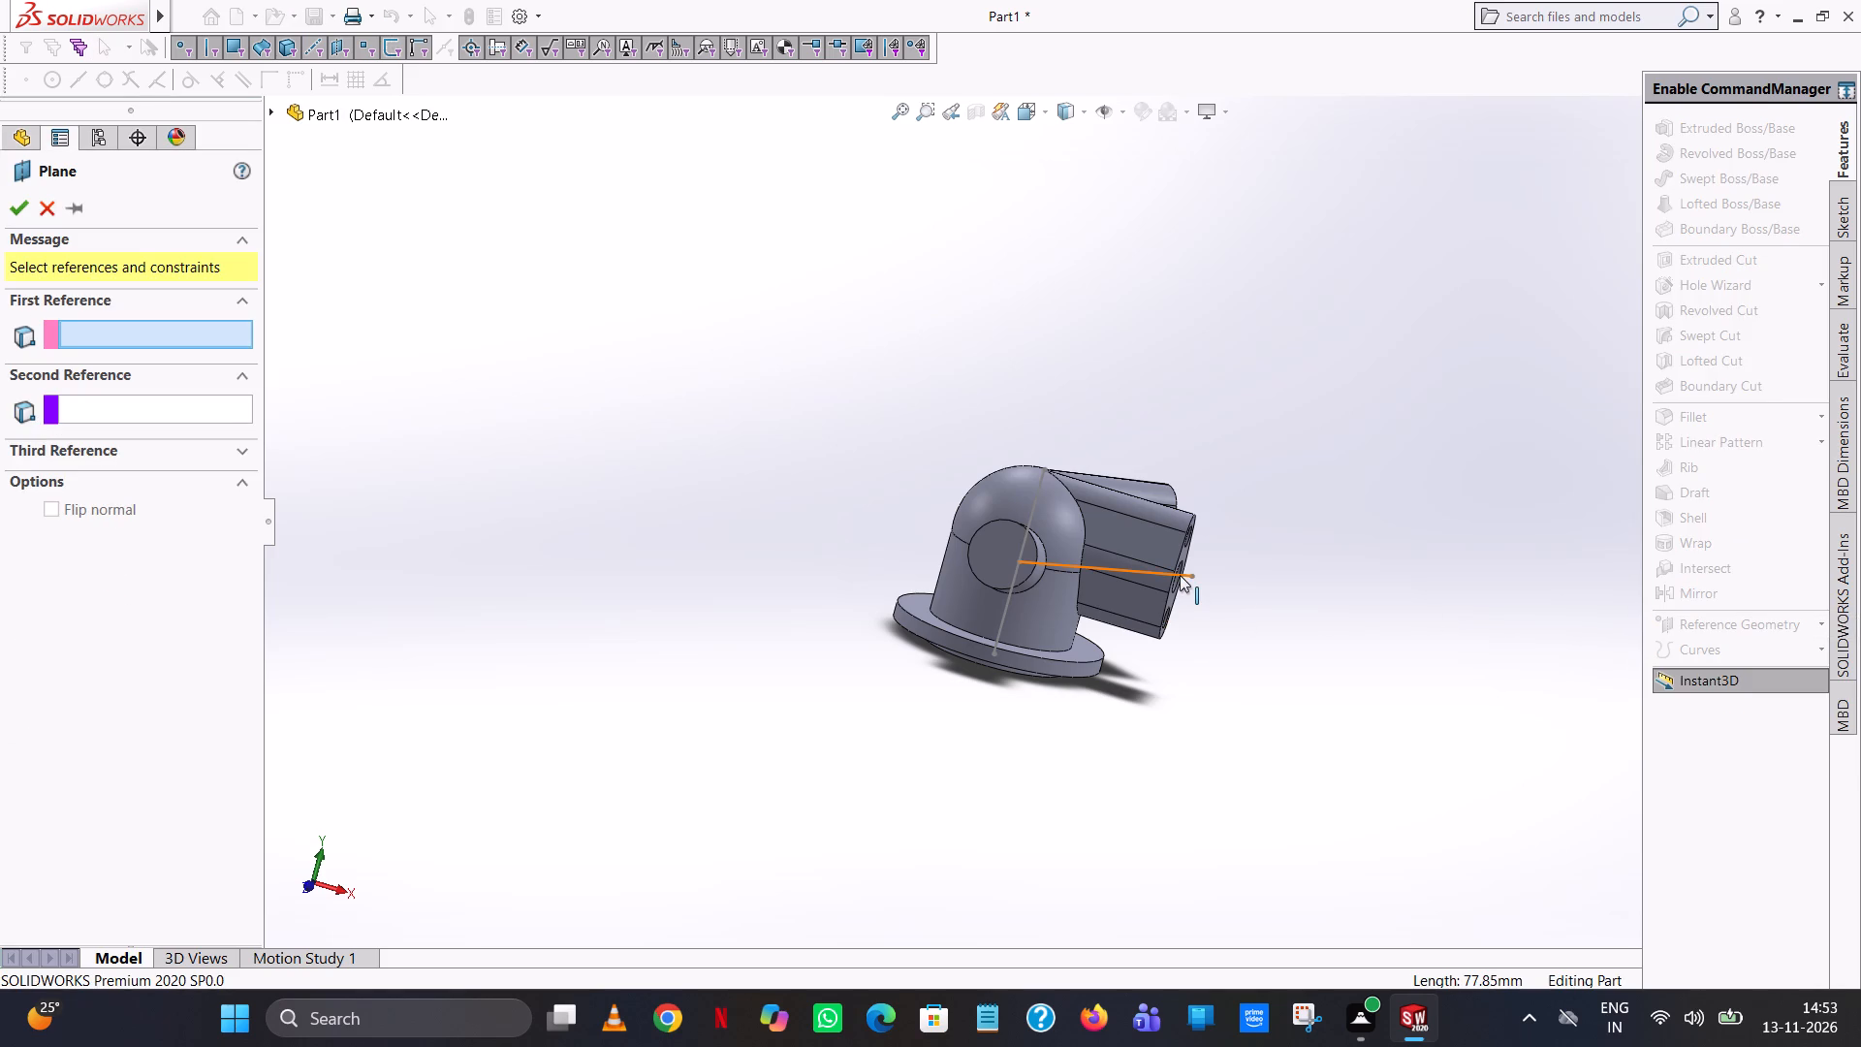
left_click(1180, 573)
middle_click_drag(1217, 565, 1041, 545)
scroll(1119, 530, "down", 6)
middle_click_drag(1118, 530, 1096, 522)
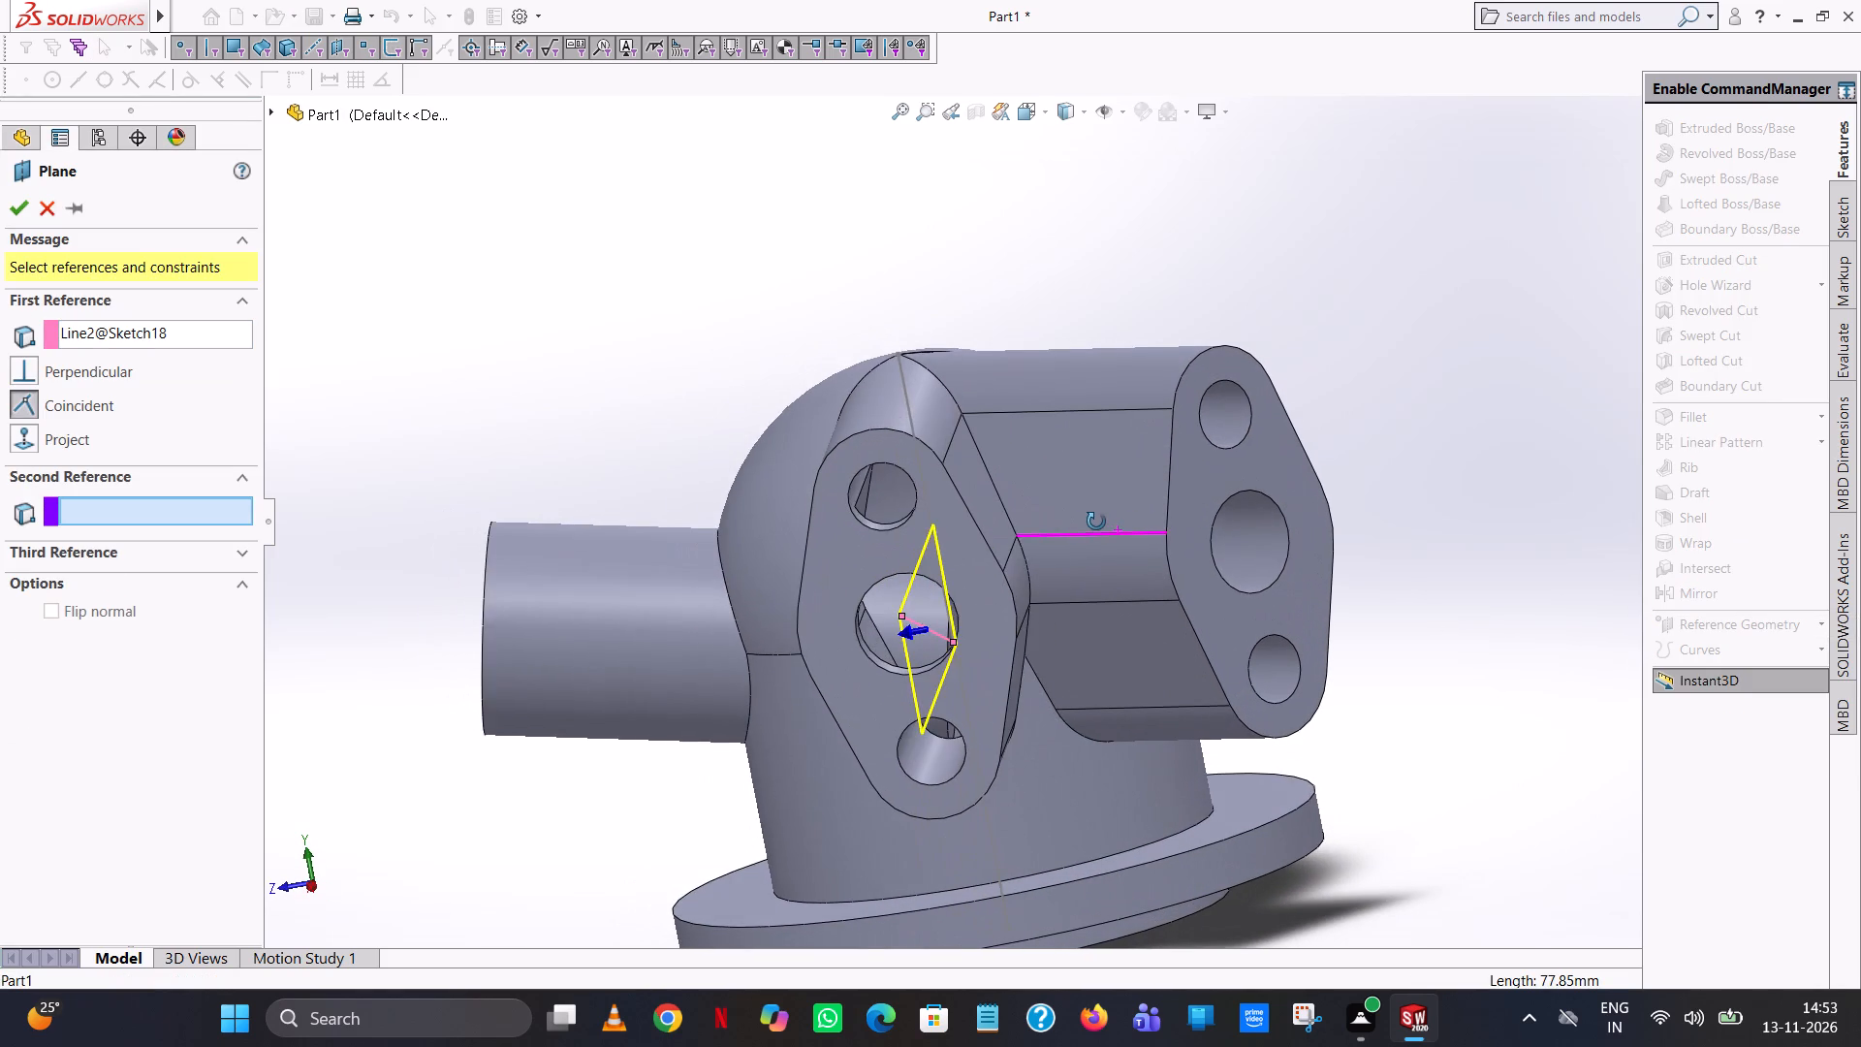
middle_click_drag(1096, 522, 1099, 523)
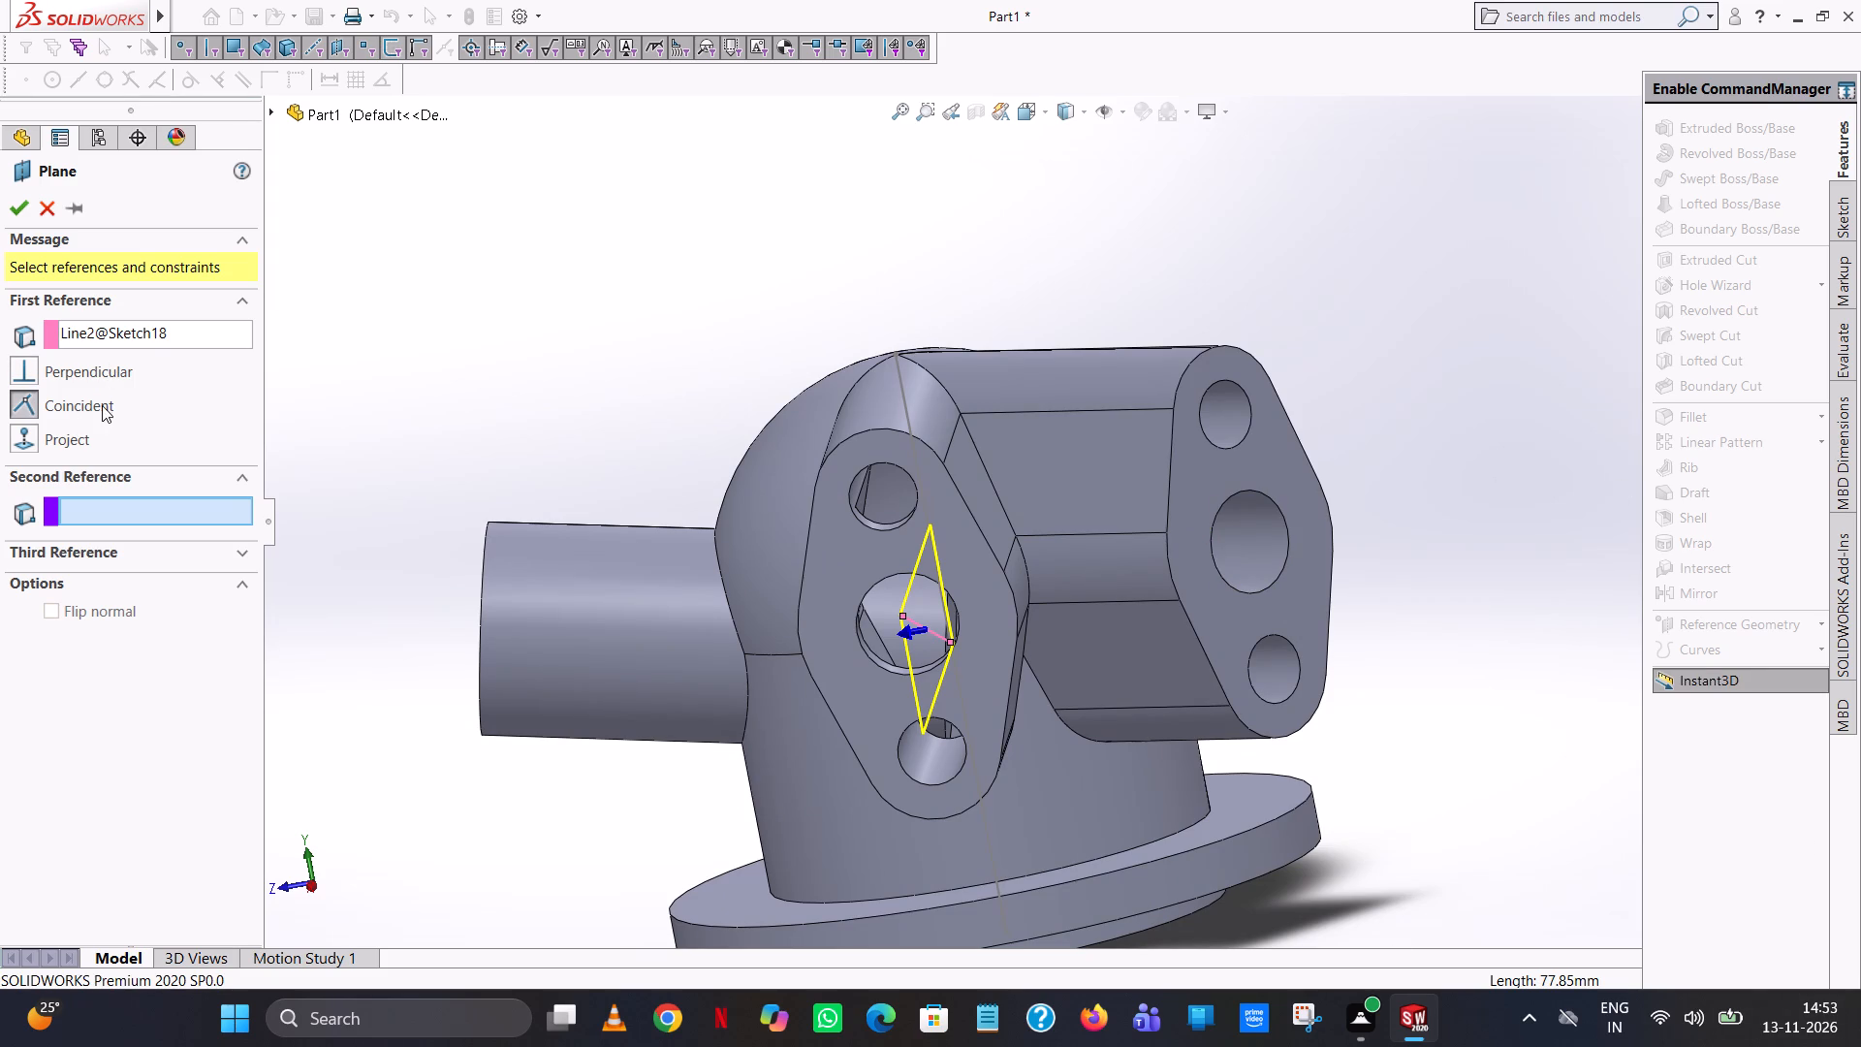
middle_click_drag(478, 406, 494, 469)
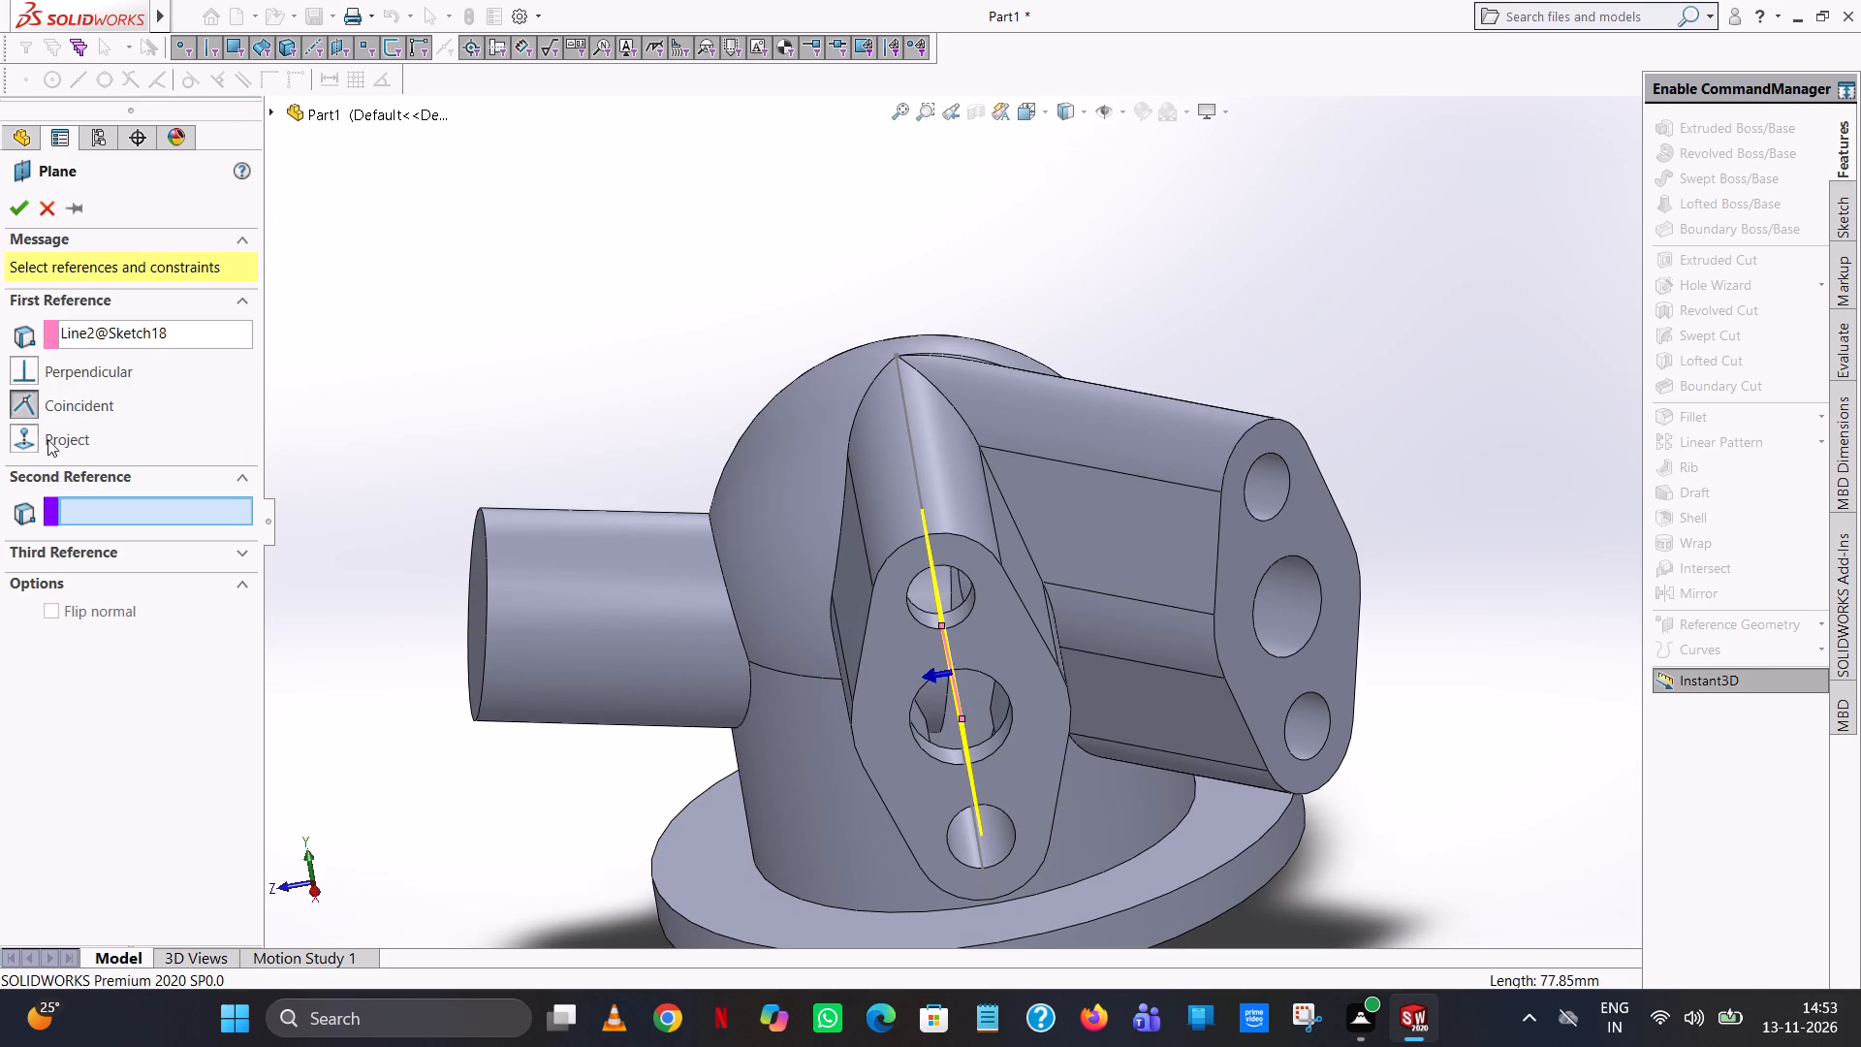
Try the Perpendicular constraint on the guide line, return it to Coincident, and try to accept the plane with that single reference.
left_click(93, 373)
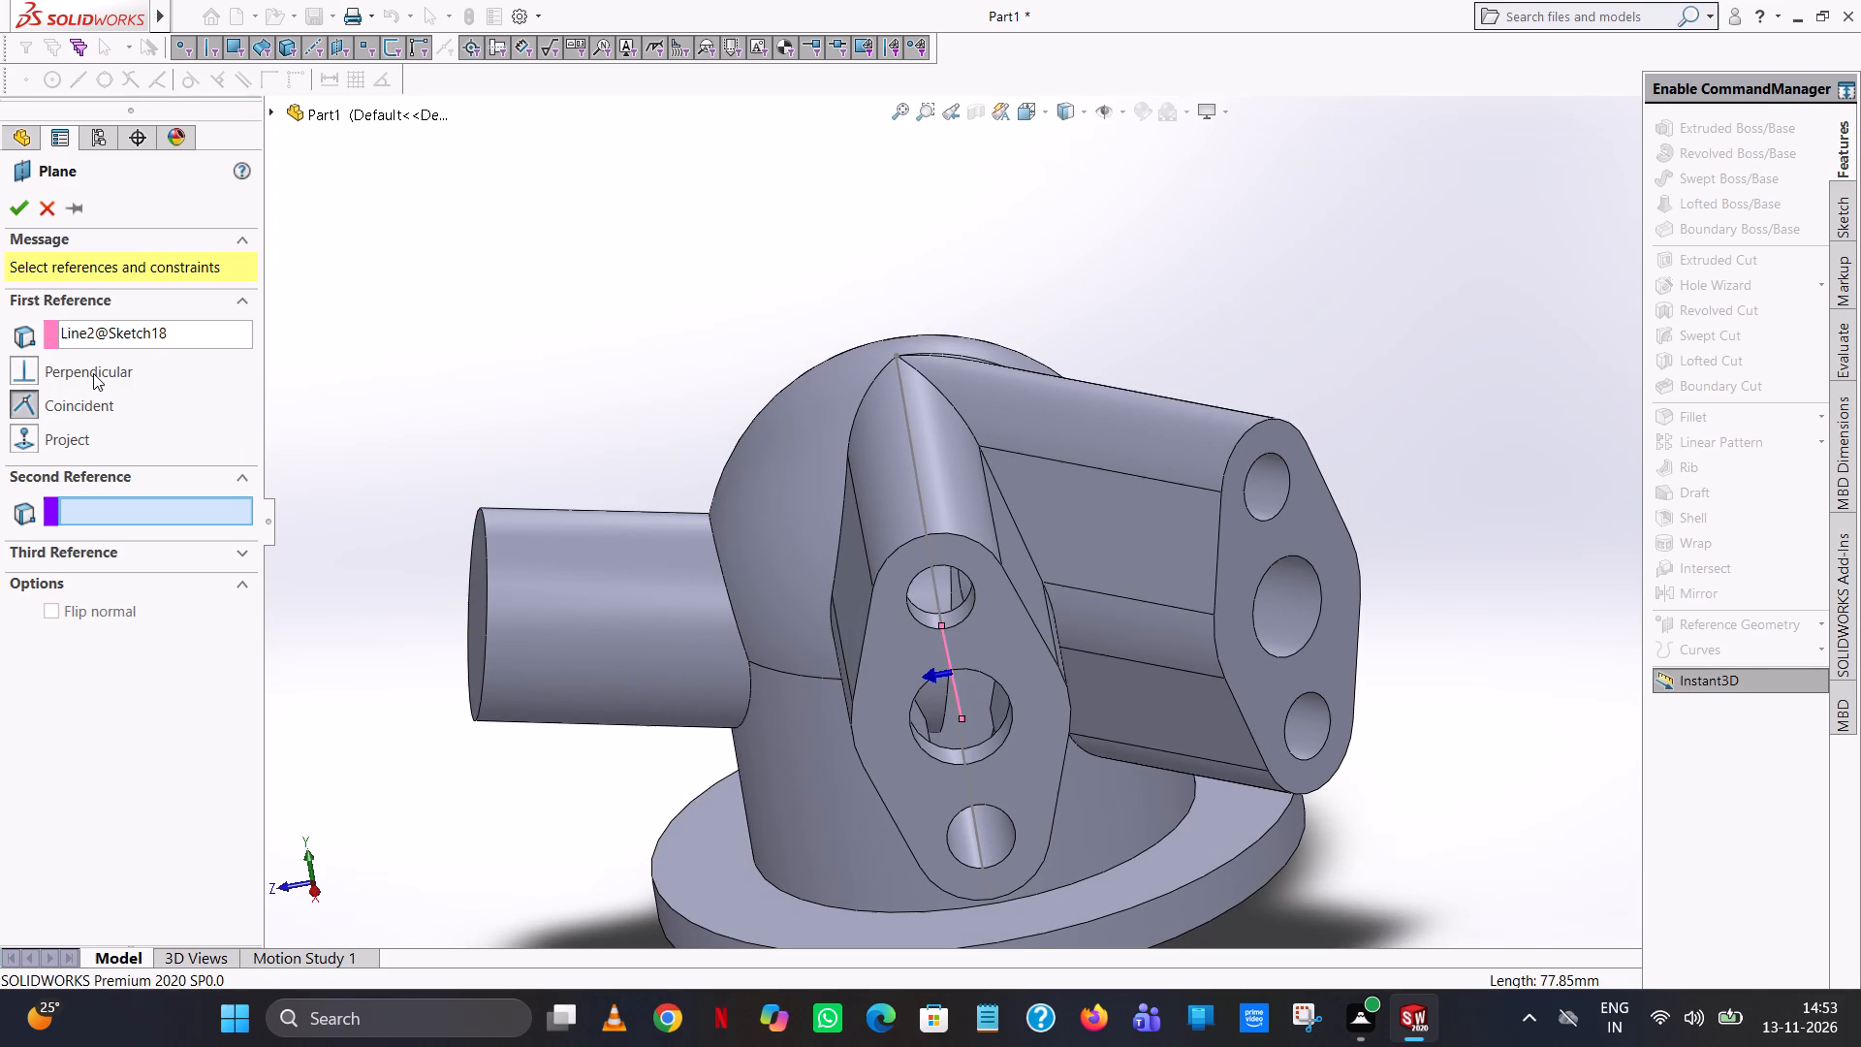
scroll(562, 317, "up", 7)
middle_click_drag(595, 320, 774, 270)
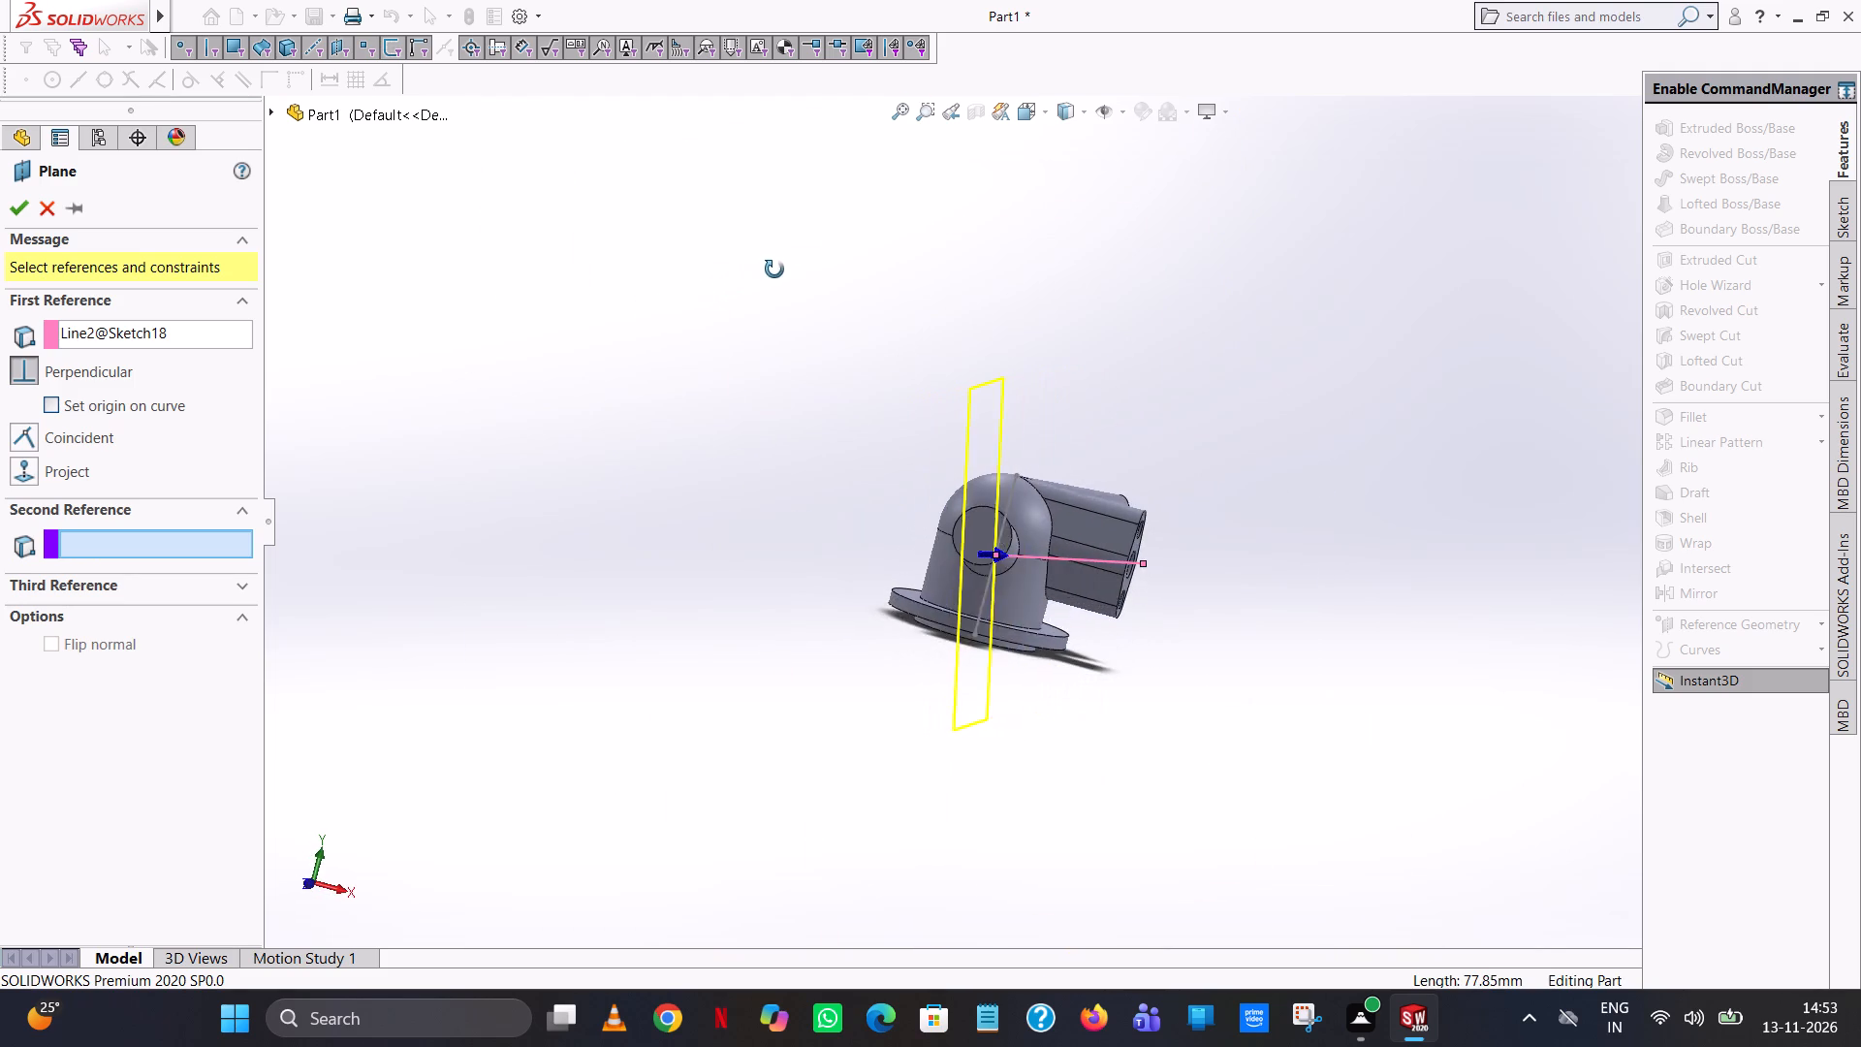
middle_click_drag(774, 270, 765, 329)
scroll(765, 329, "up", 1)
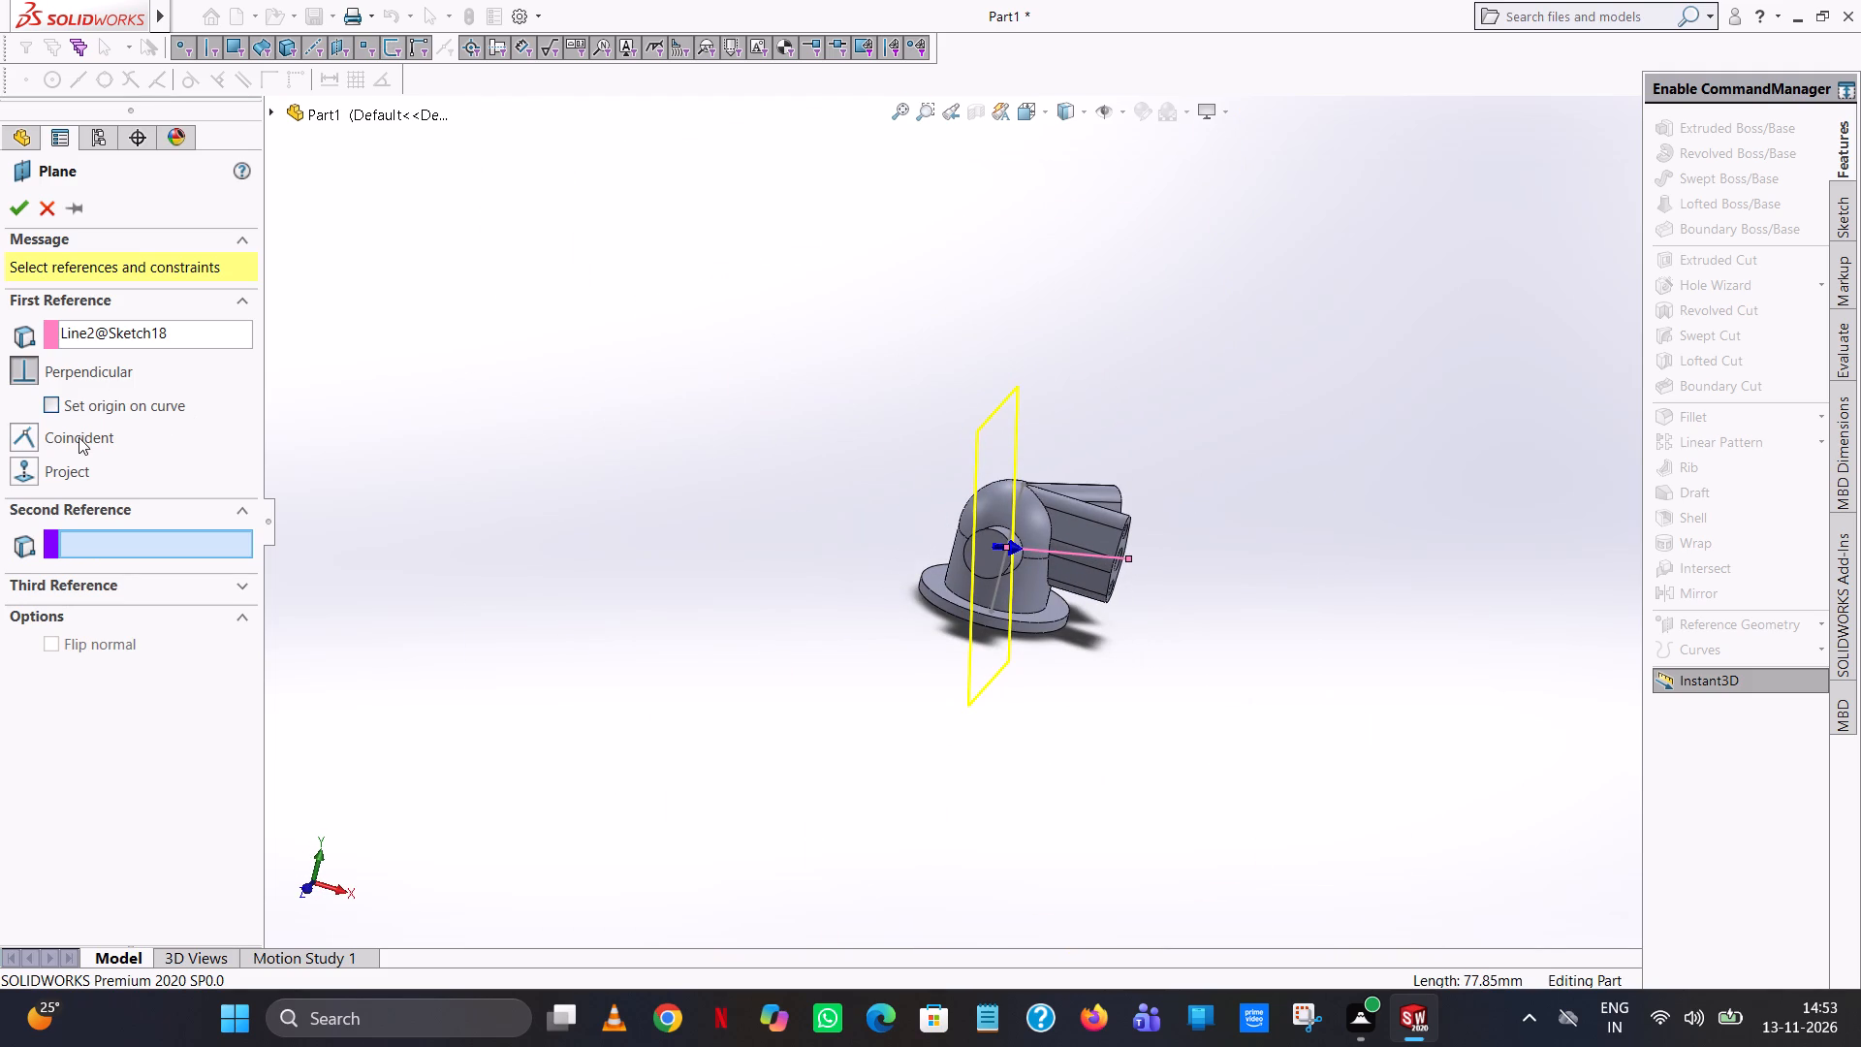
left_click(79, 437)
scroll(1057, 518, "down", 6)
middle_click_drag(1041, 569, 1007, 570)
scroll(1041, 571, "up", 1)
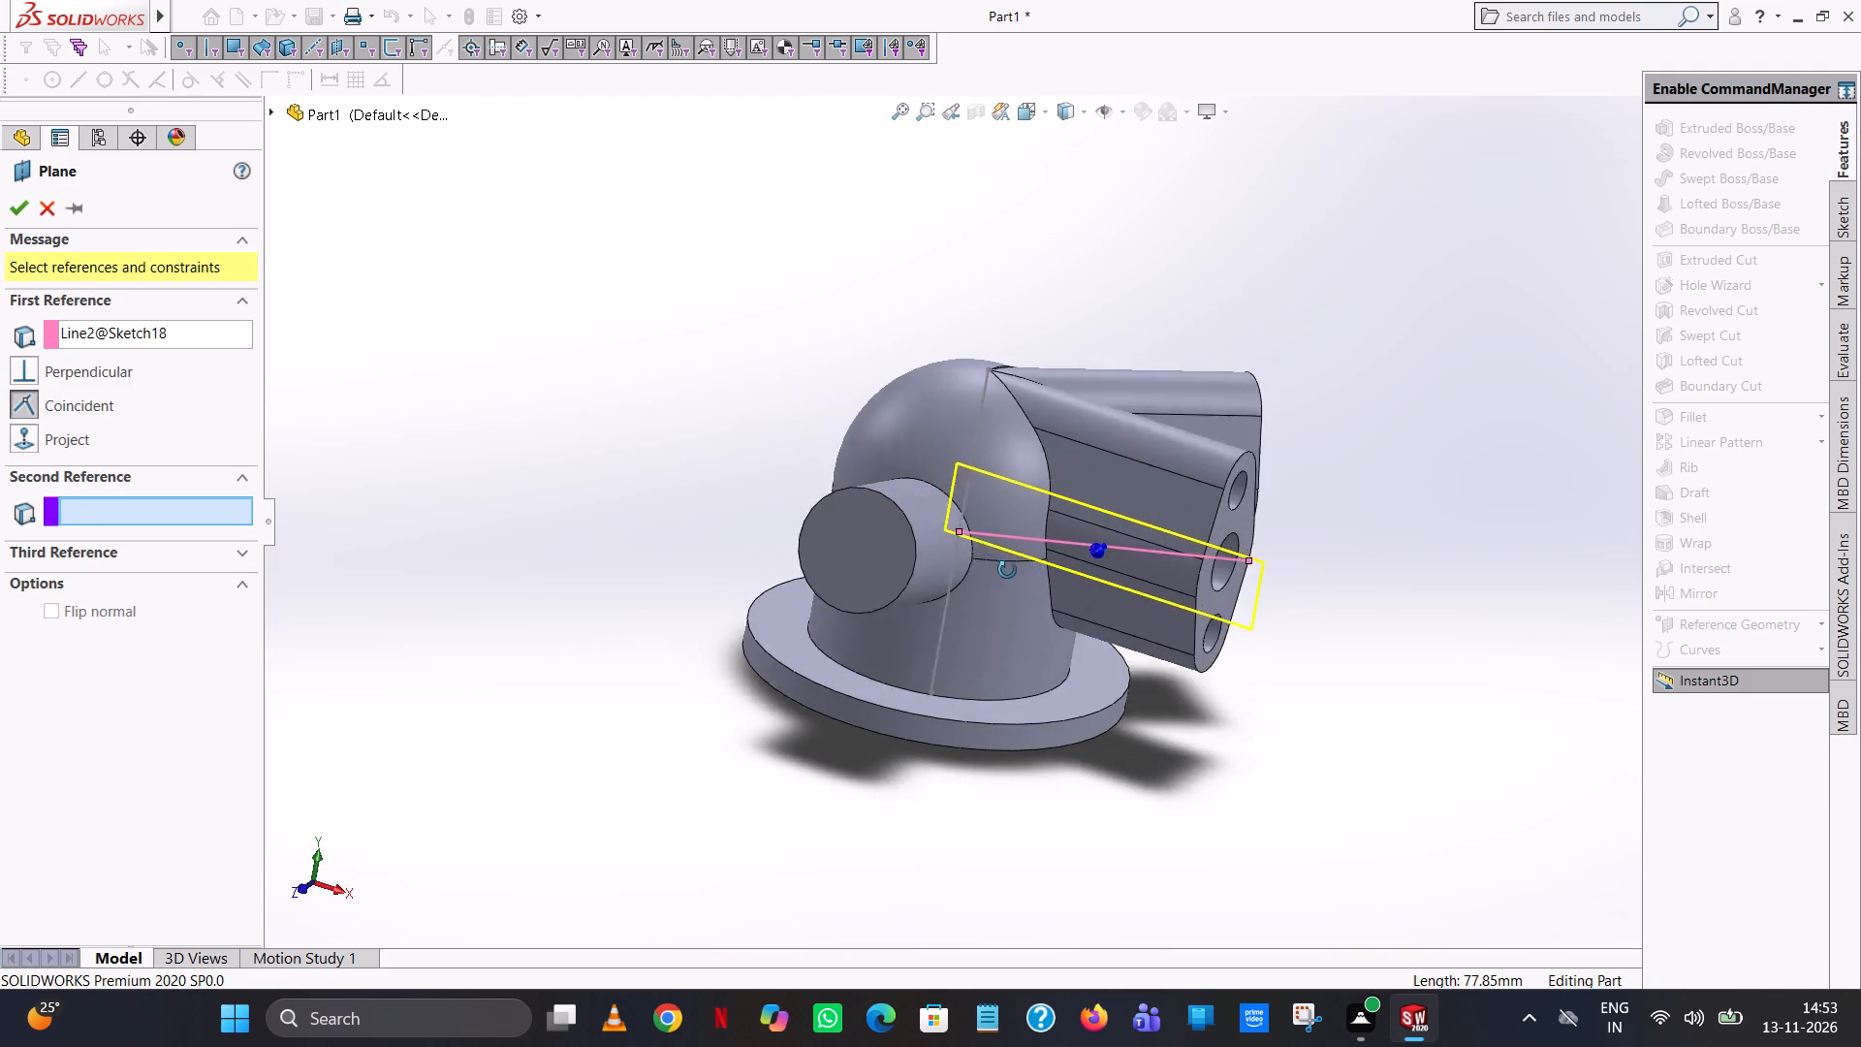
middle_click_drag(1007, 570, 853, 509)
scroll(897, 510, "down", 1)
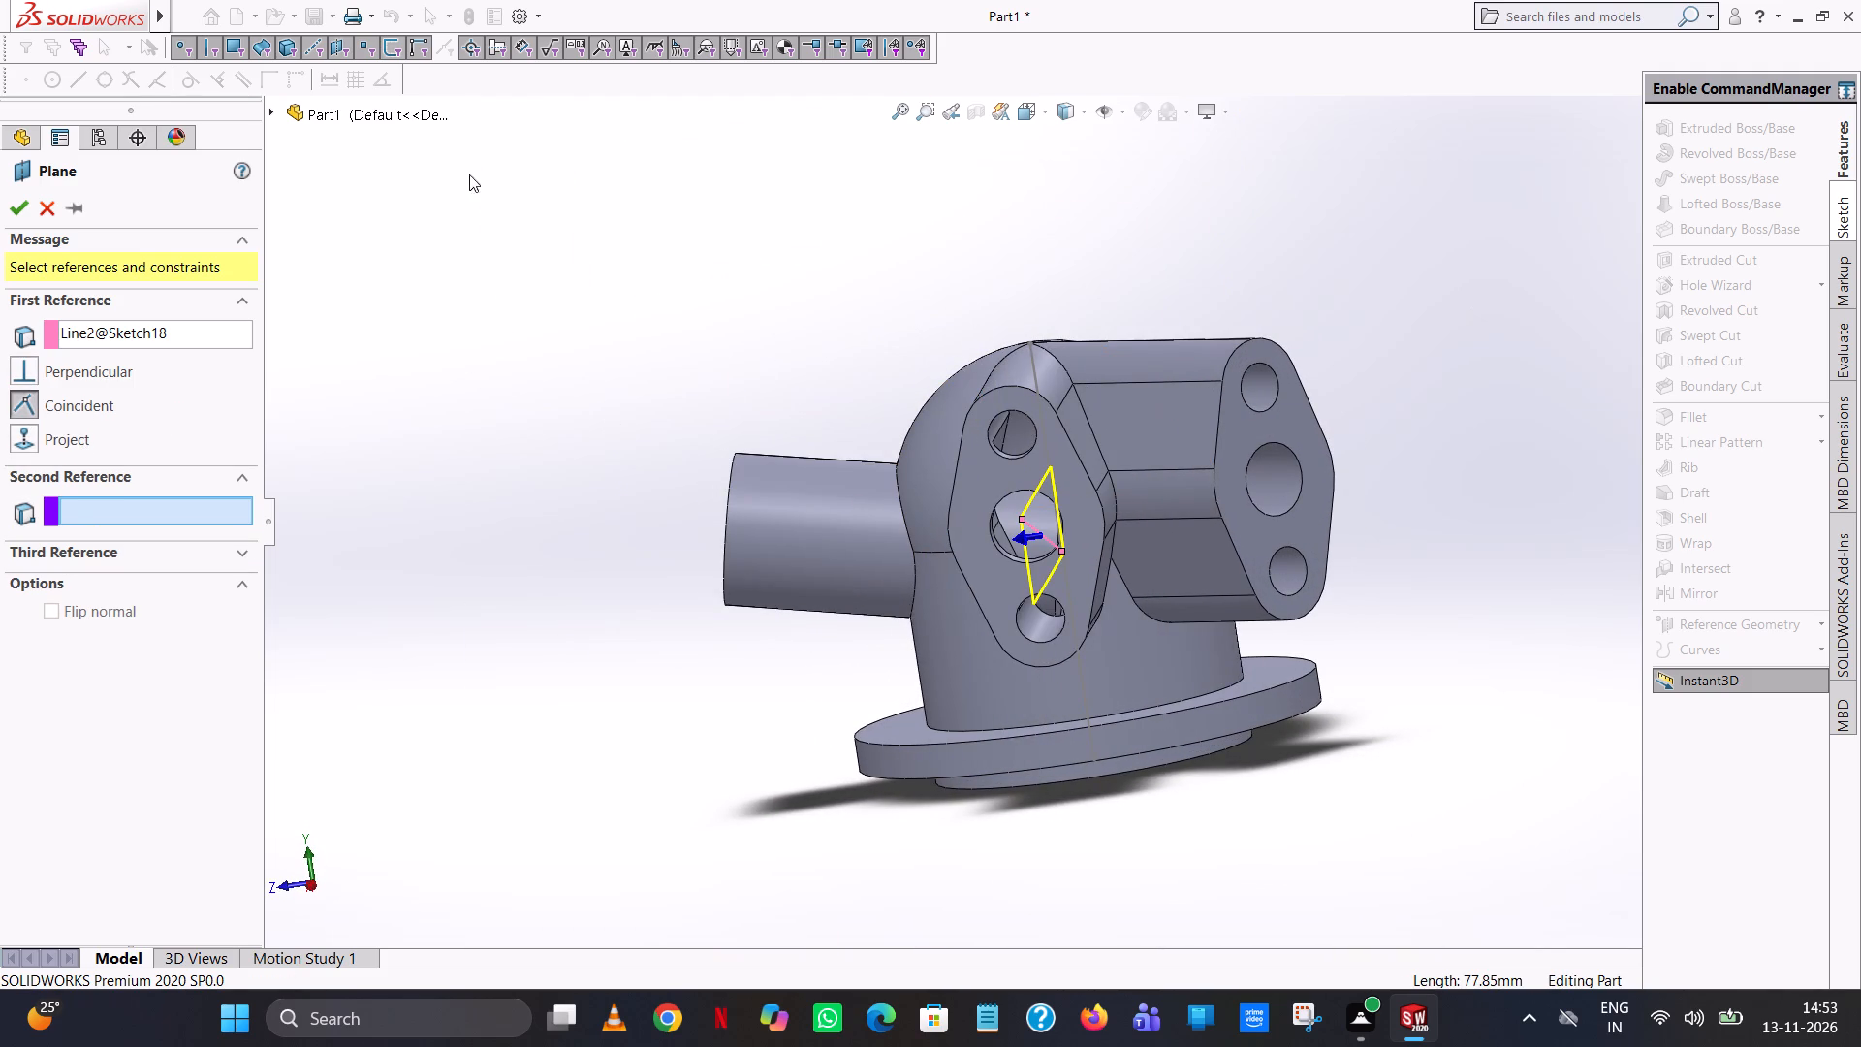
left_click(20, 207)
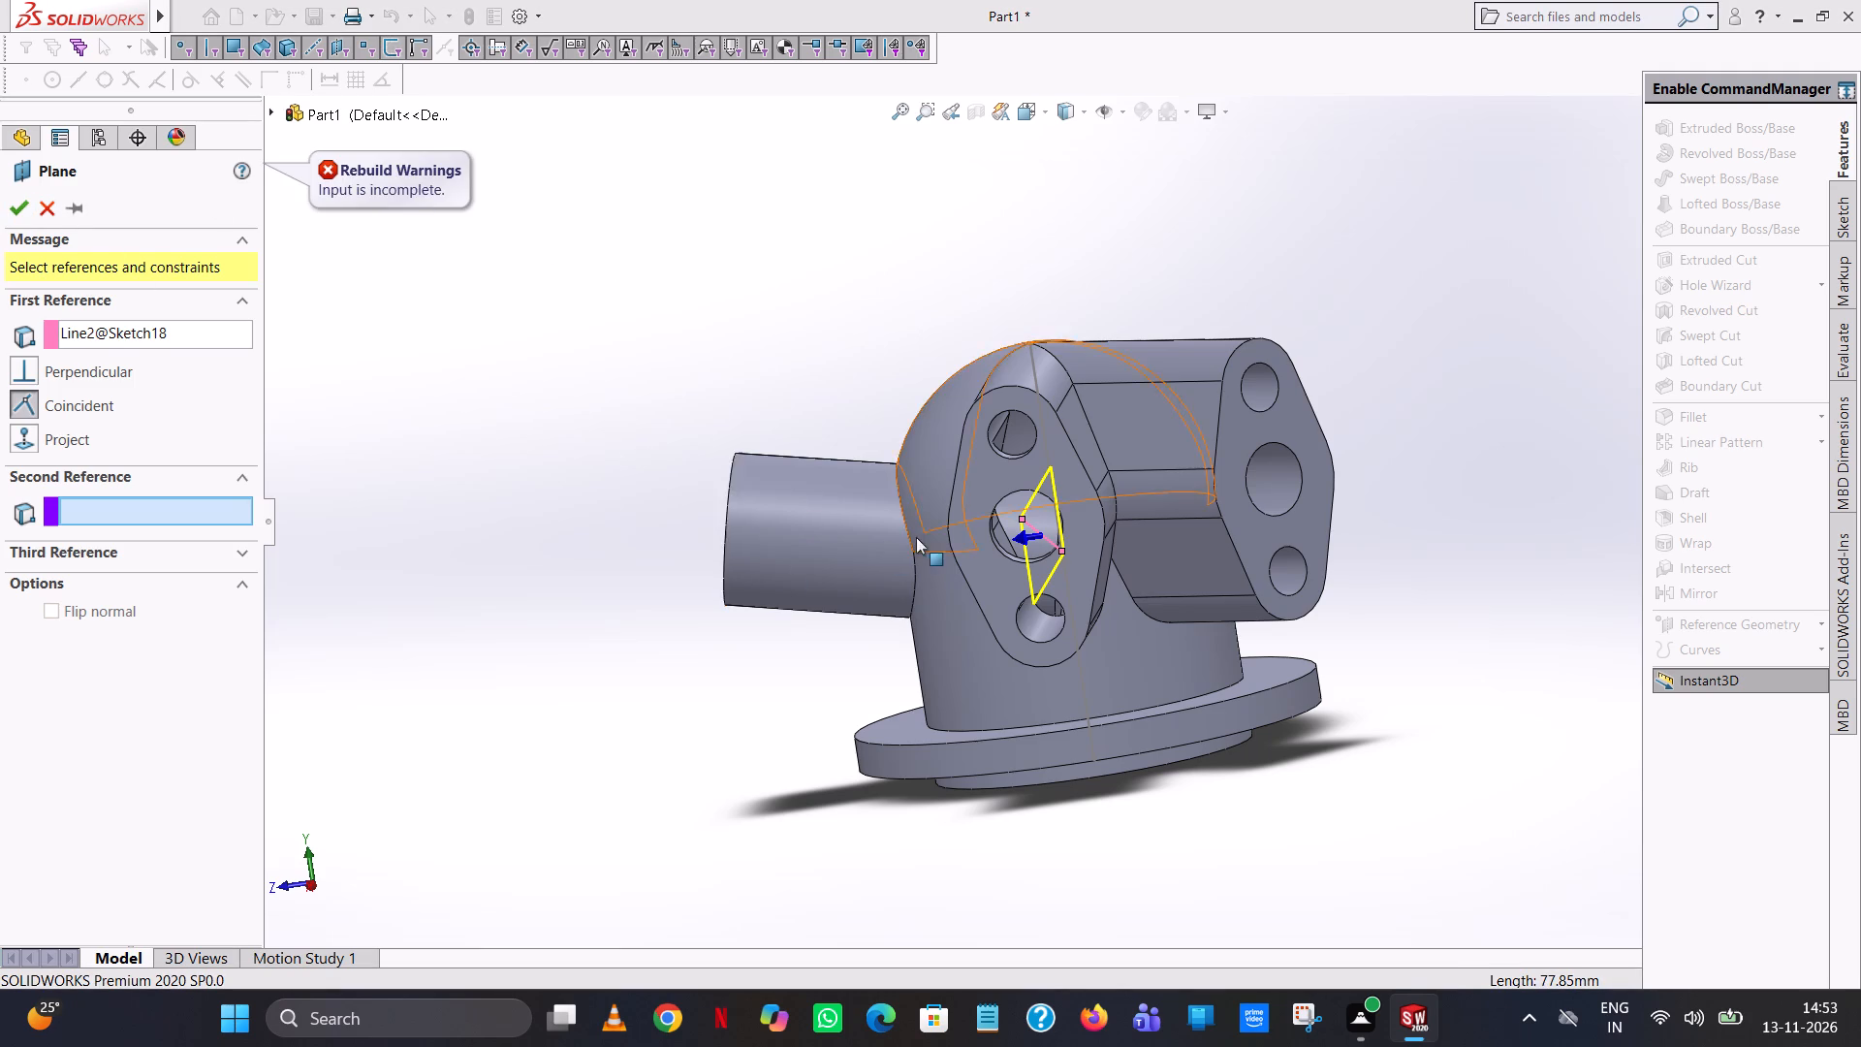
Add the oval flange arm's upper flat side face as a Perpendicular second reference and create the plane.
middle_click_drag(916, 537, 957, 525)
left_click(1013, 440)
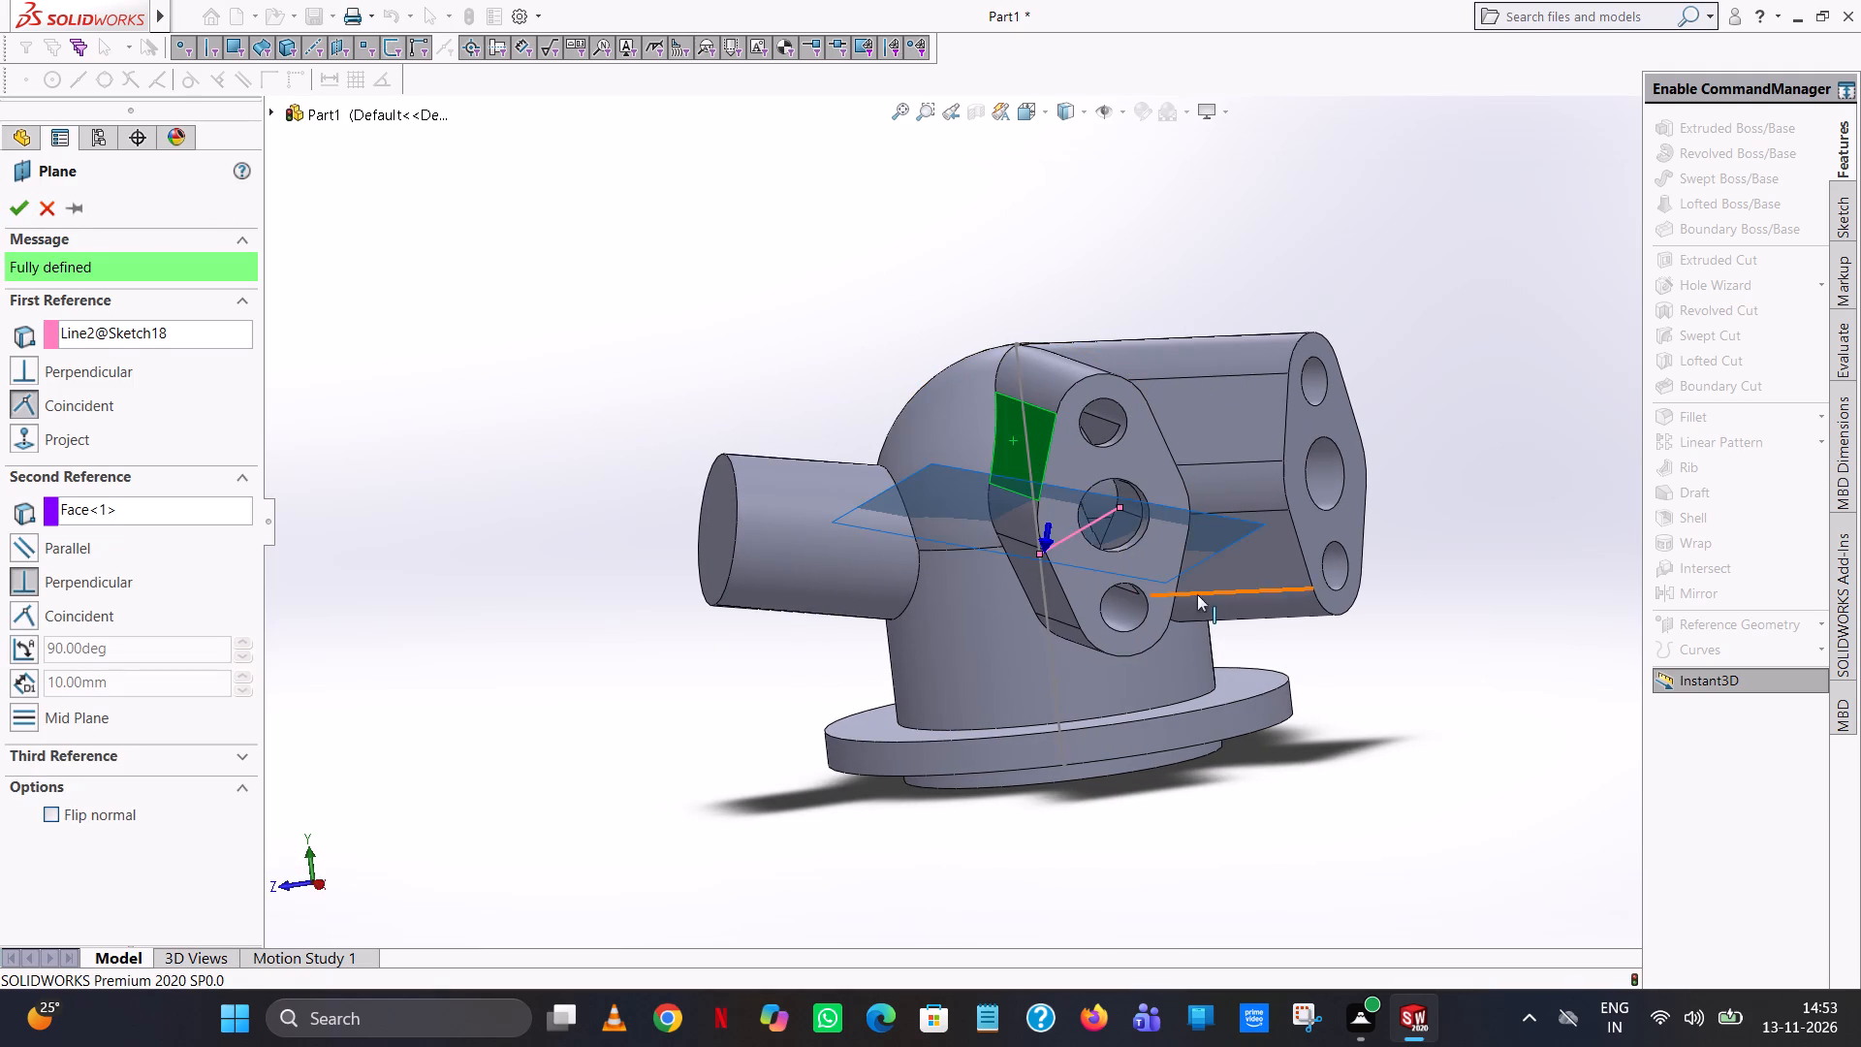
scroll(1197, 595, "up", 1)
middle_click_drag(1197, 597, 1125, 566)
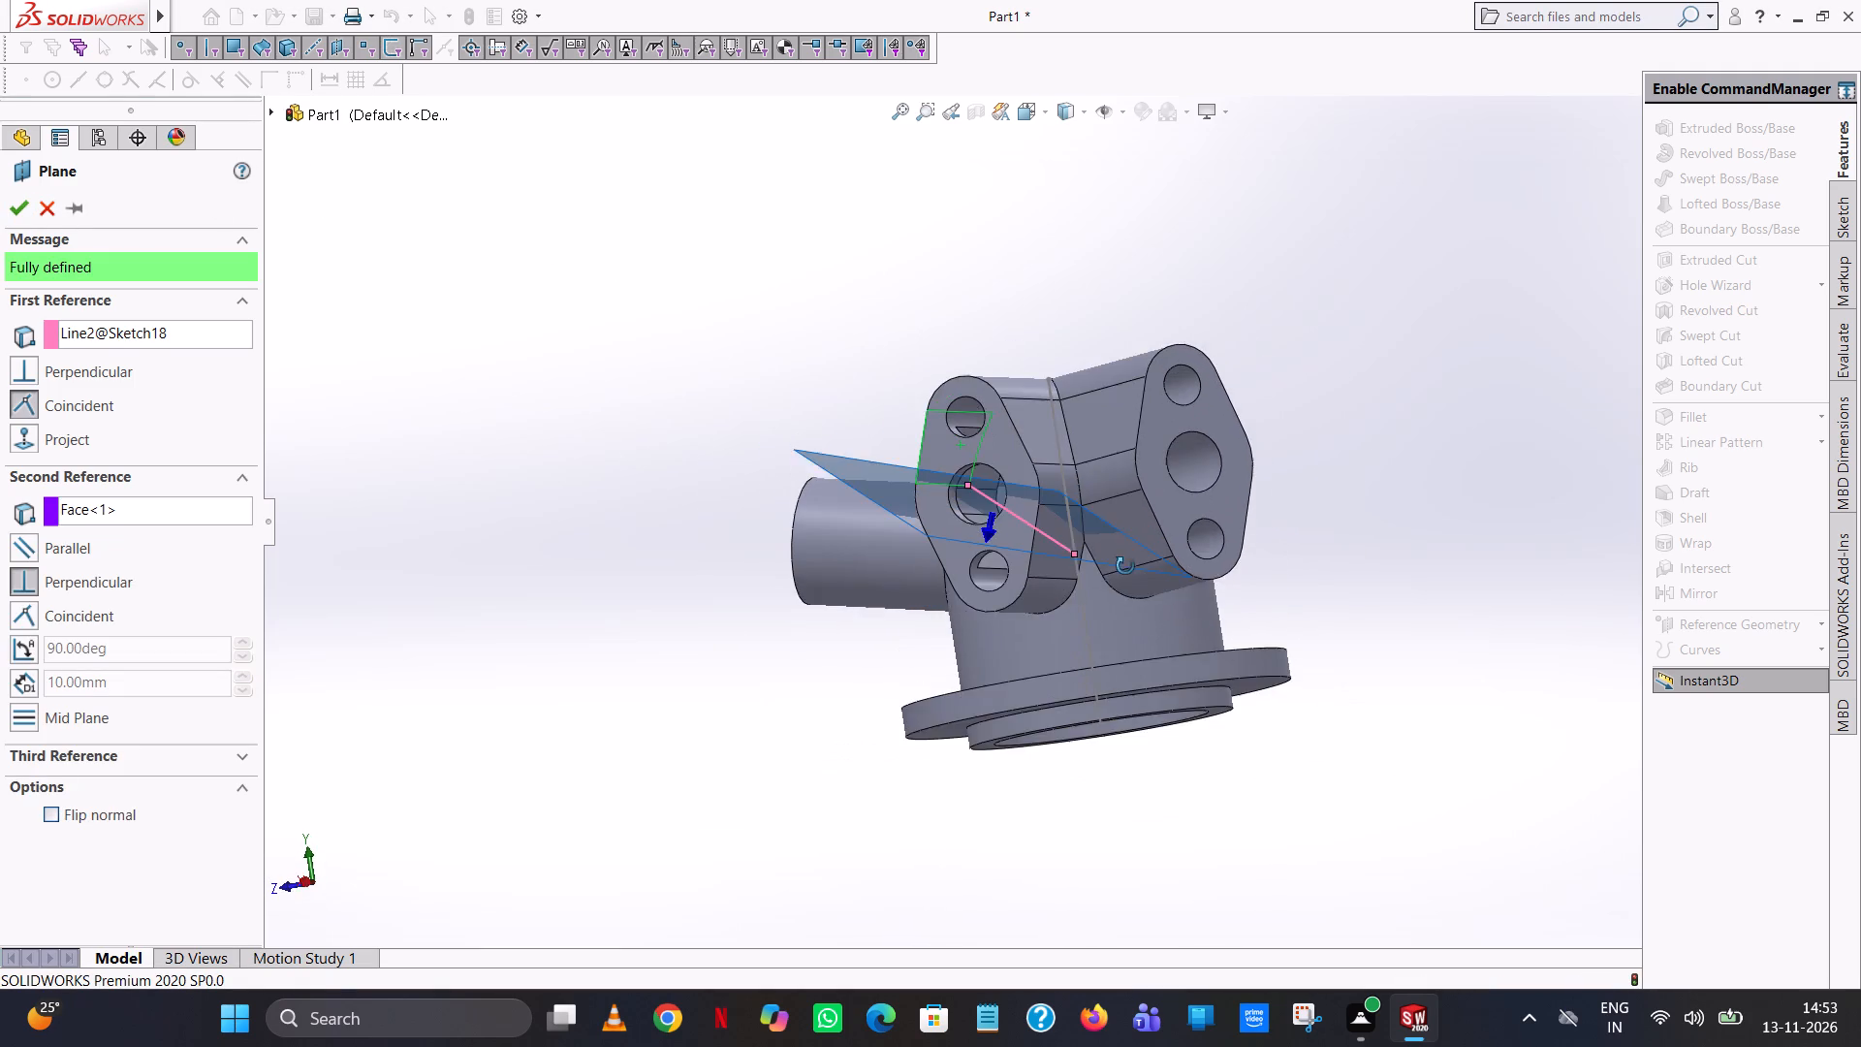
middle_click_drag(1125, 566, 1184, 752)
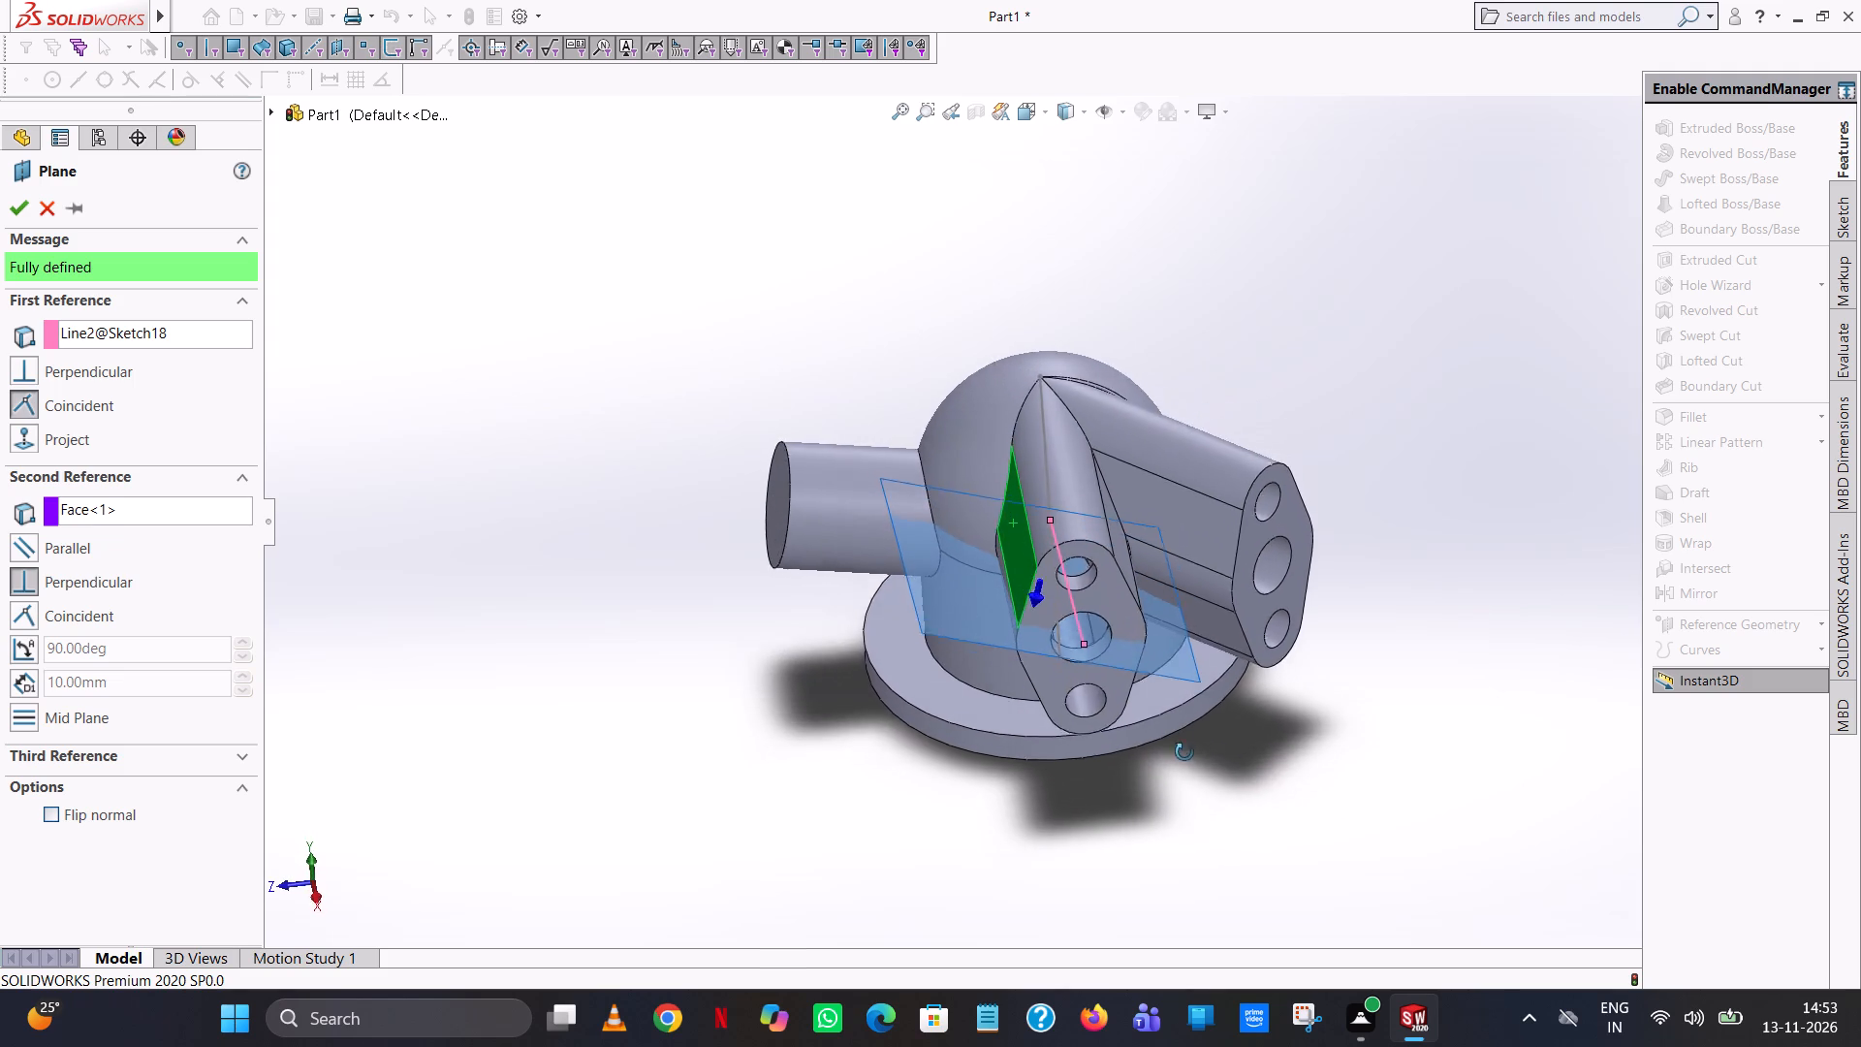
middle_click_drag(1184, 752, 1180, 650)
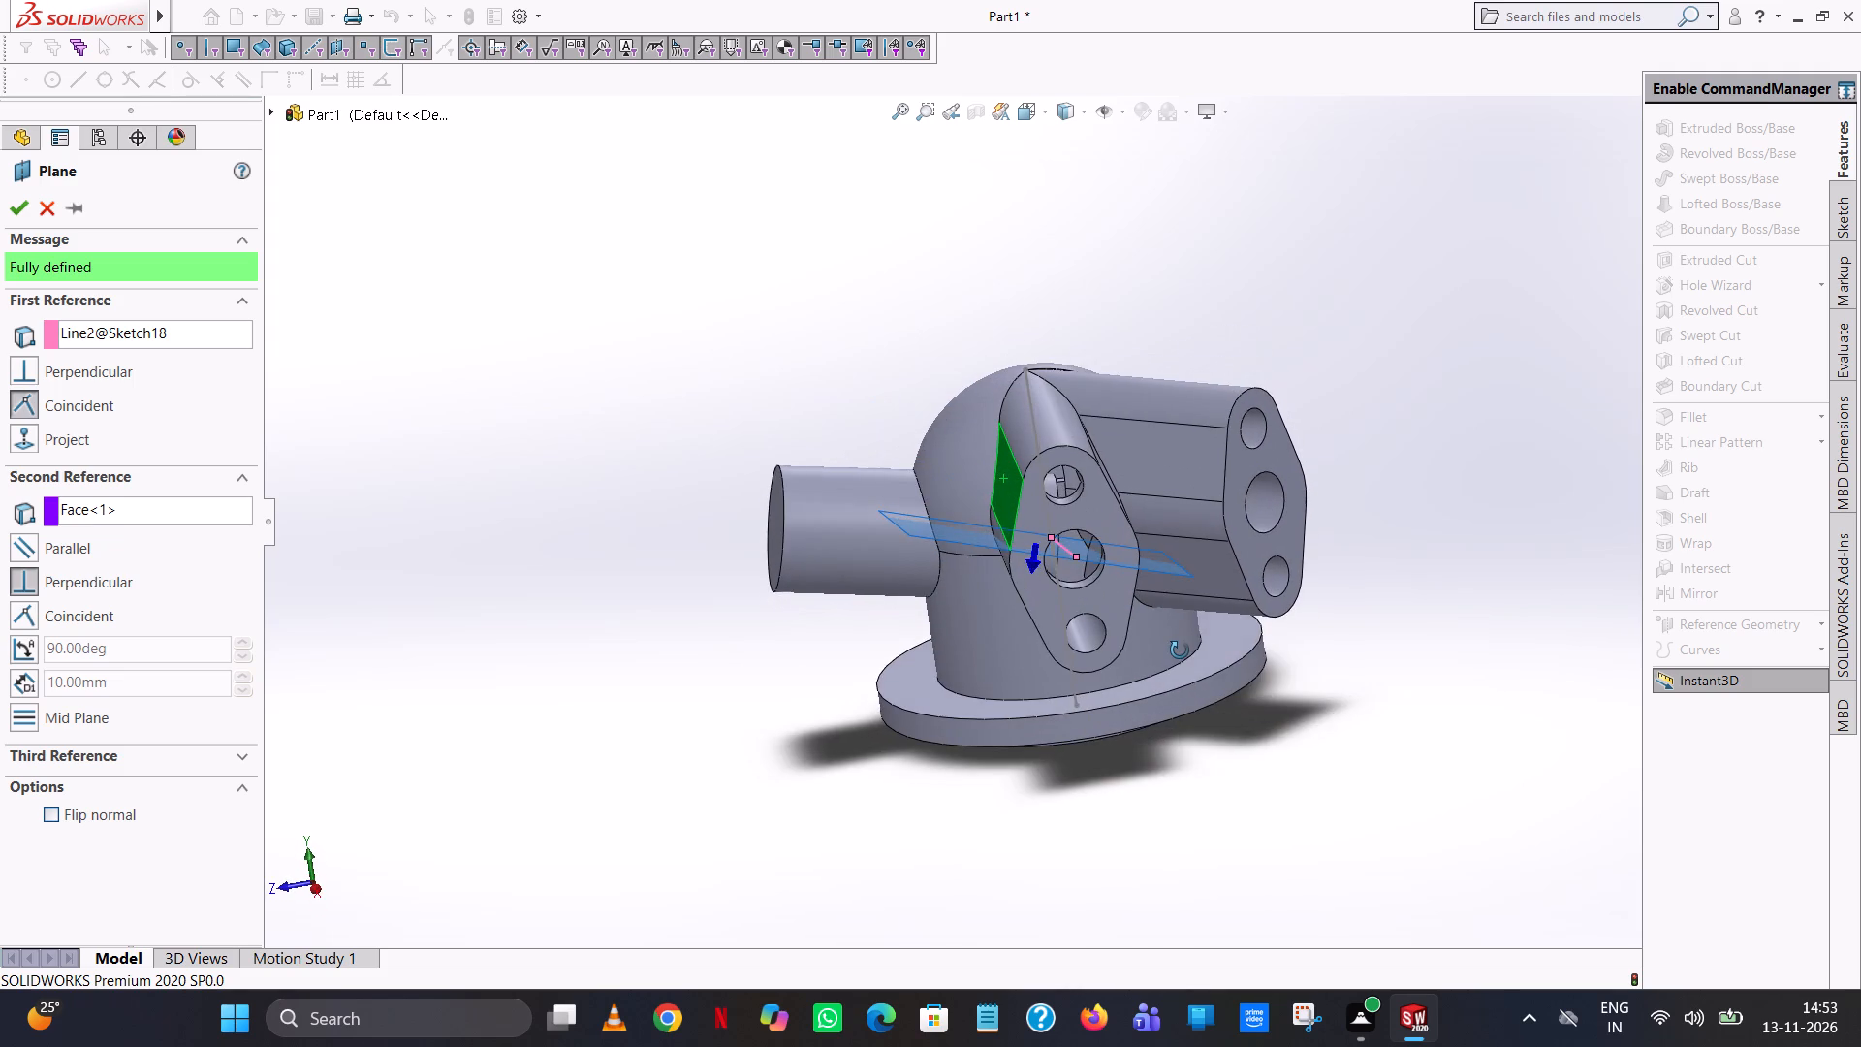
middle_click_drag(1180, 650, 1227, 1046)
scroll(1227, 1007, "up", 1)
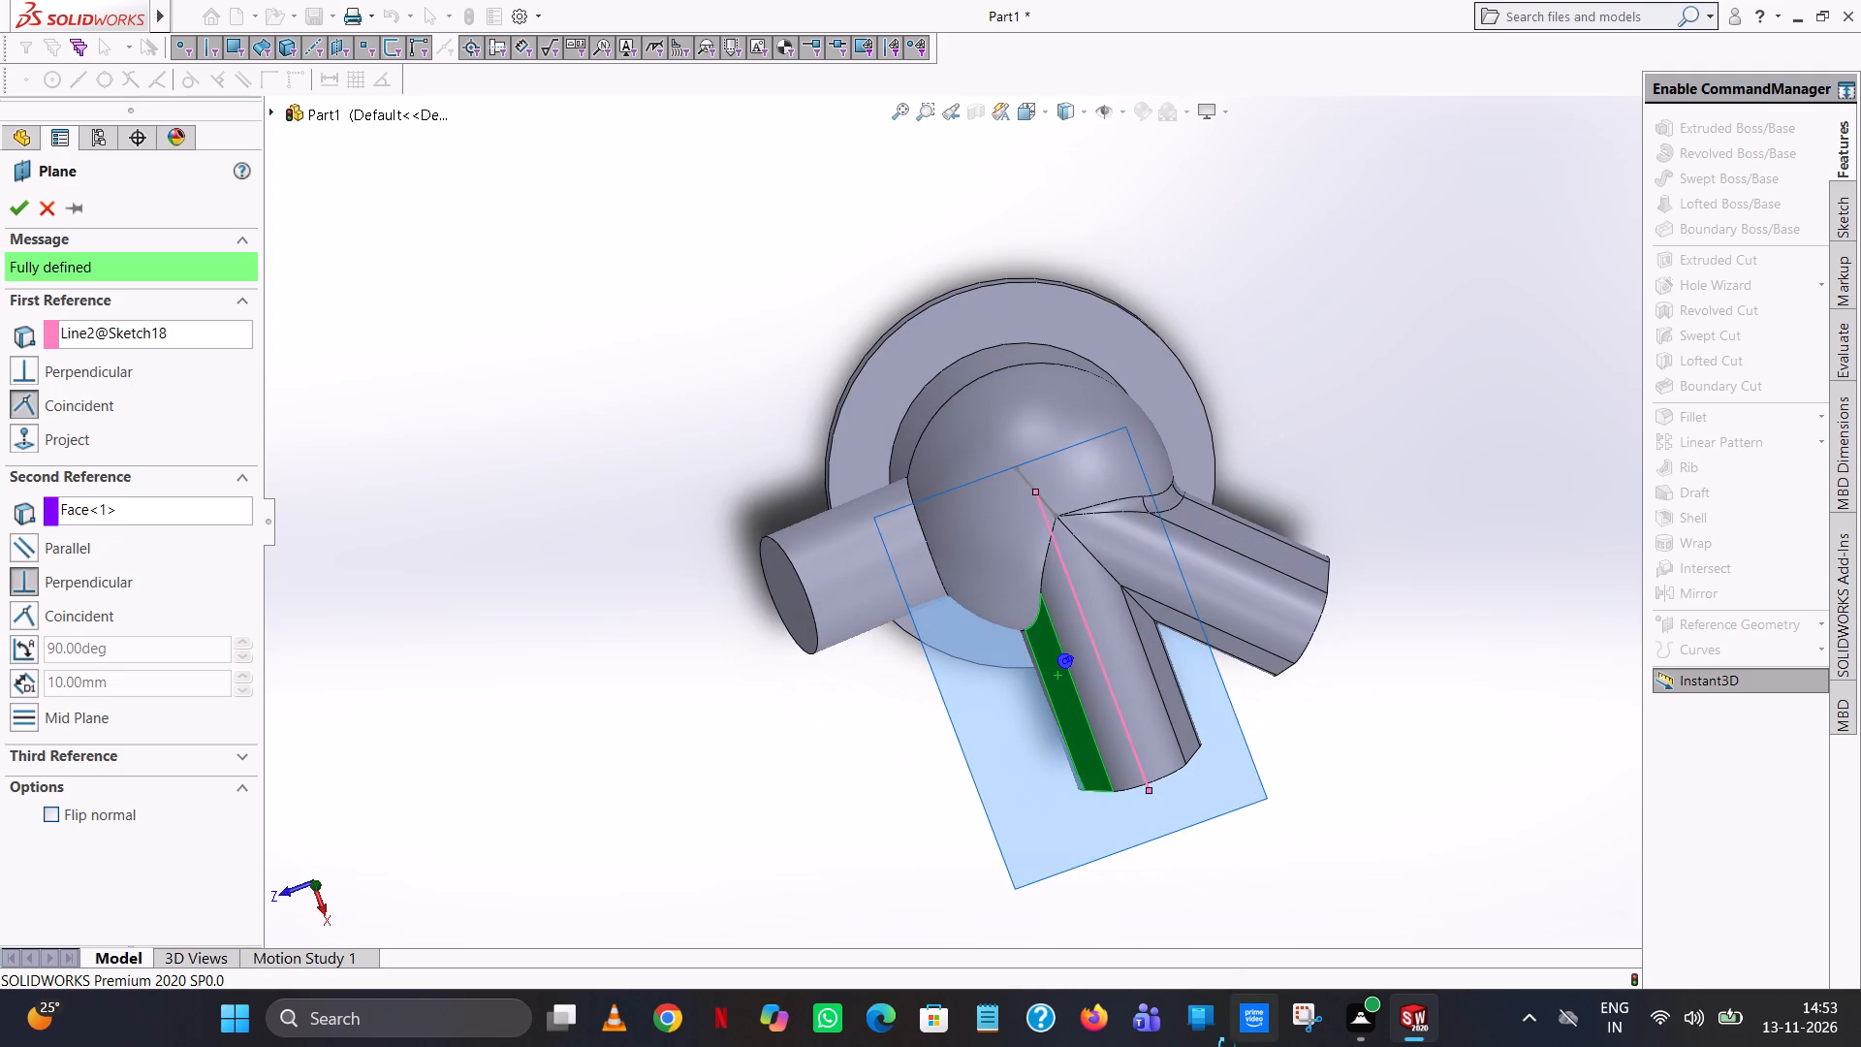
middle_click_drag(1227, 1046, 1274, 702)
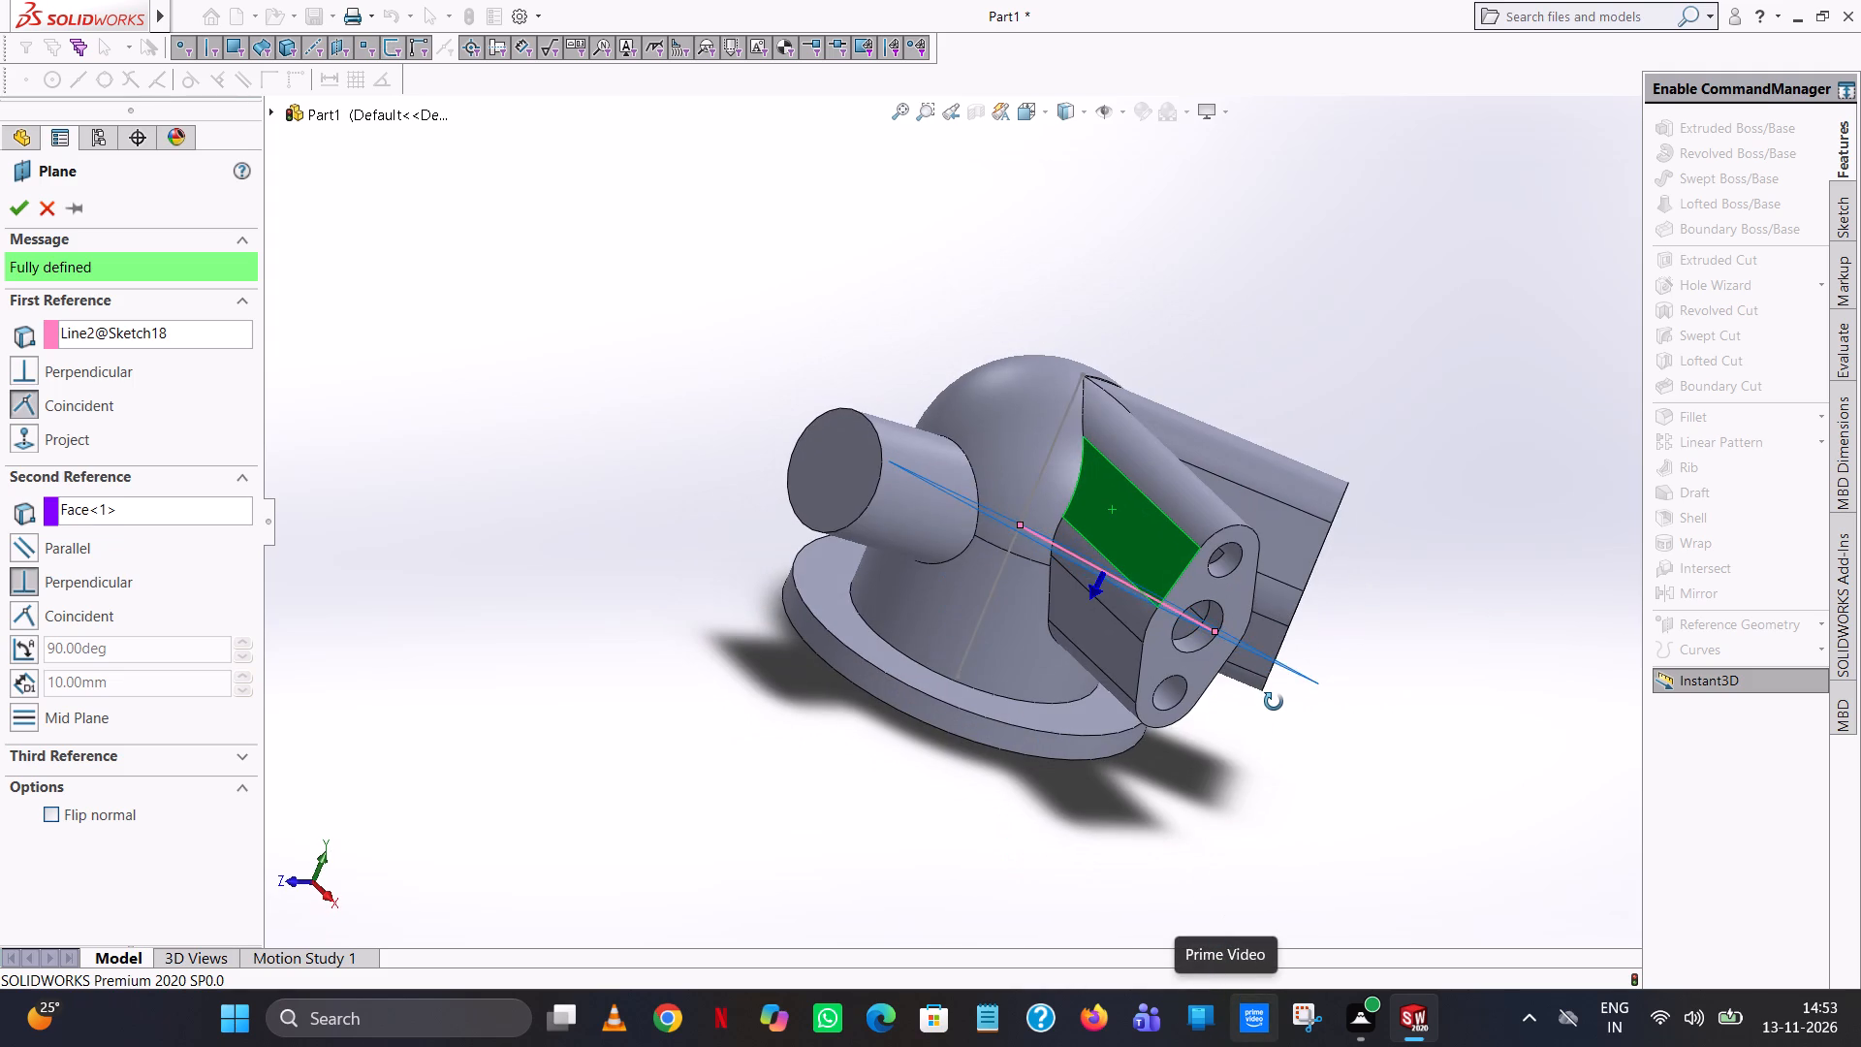
middle_click_drag(1274, 702, 1247, 883)
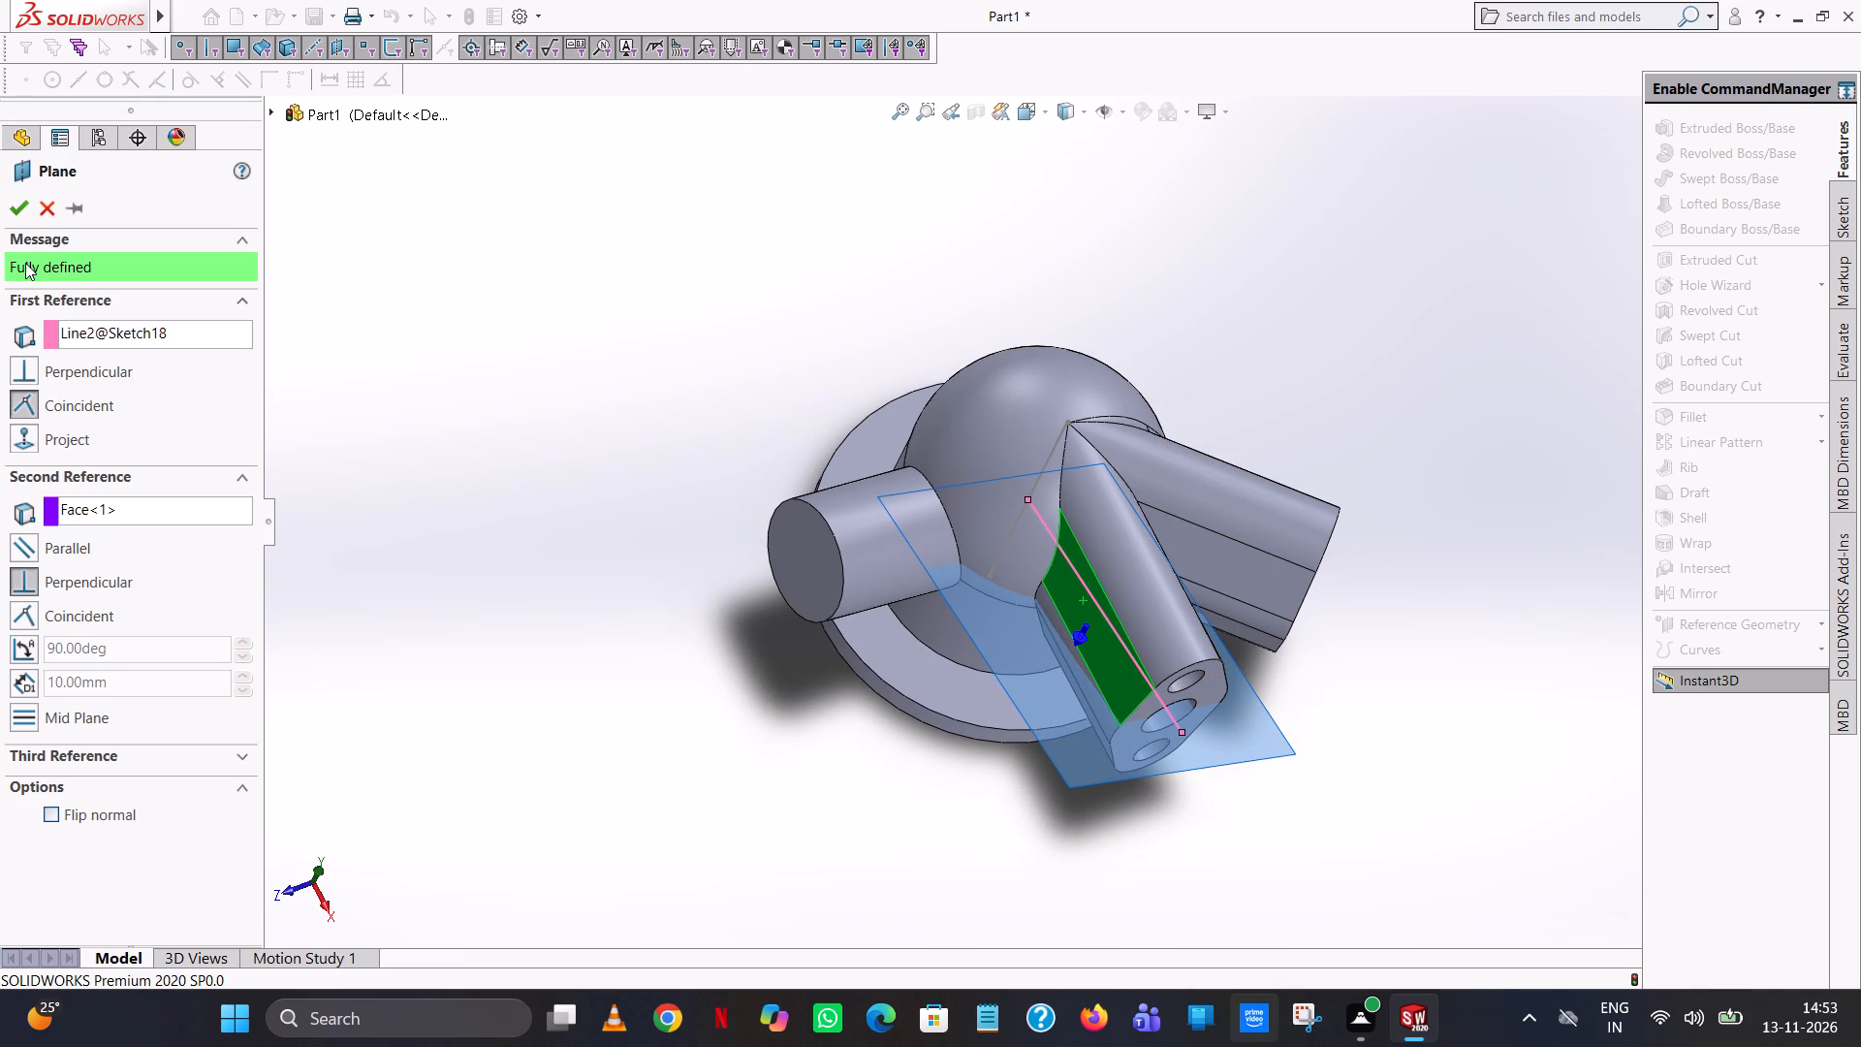
left_click(16, 202)
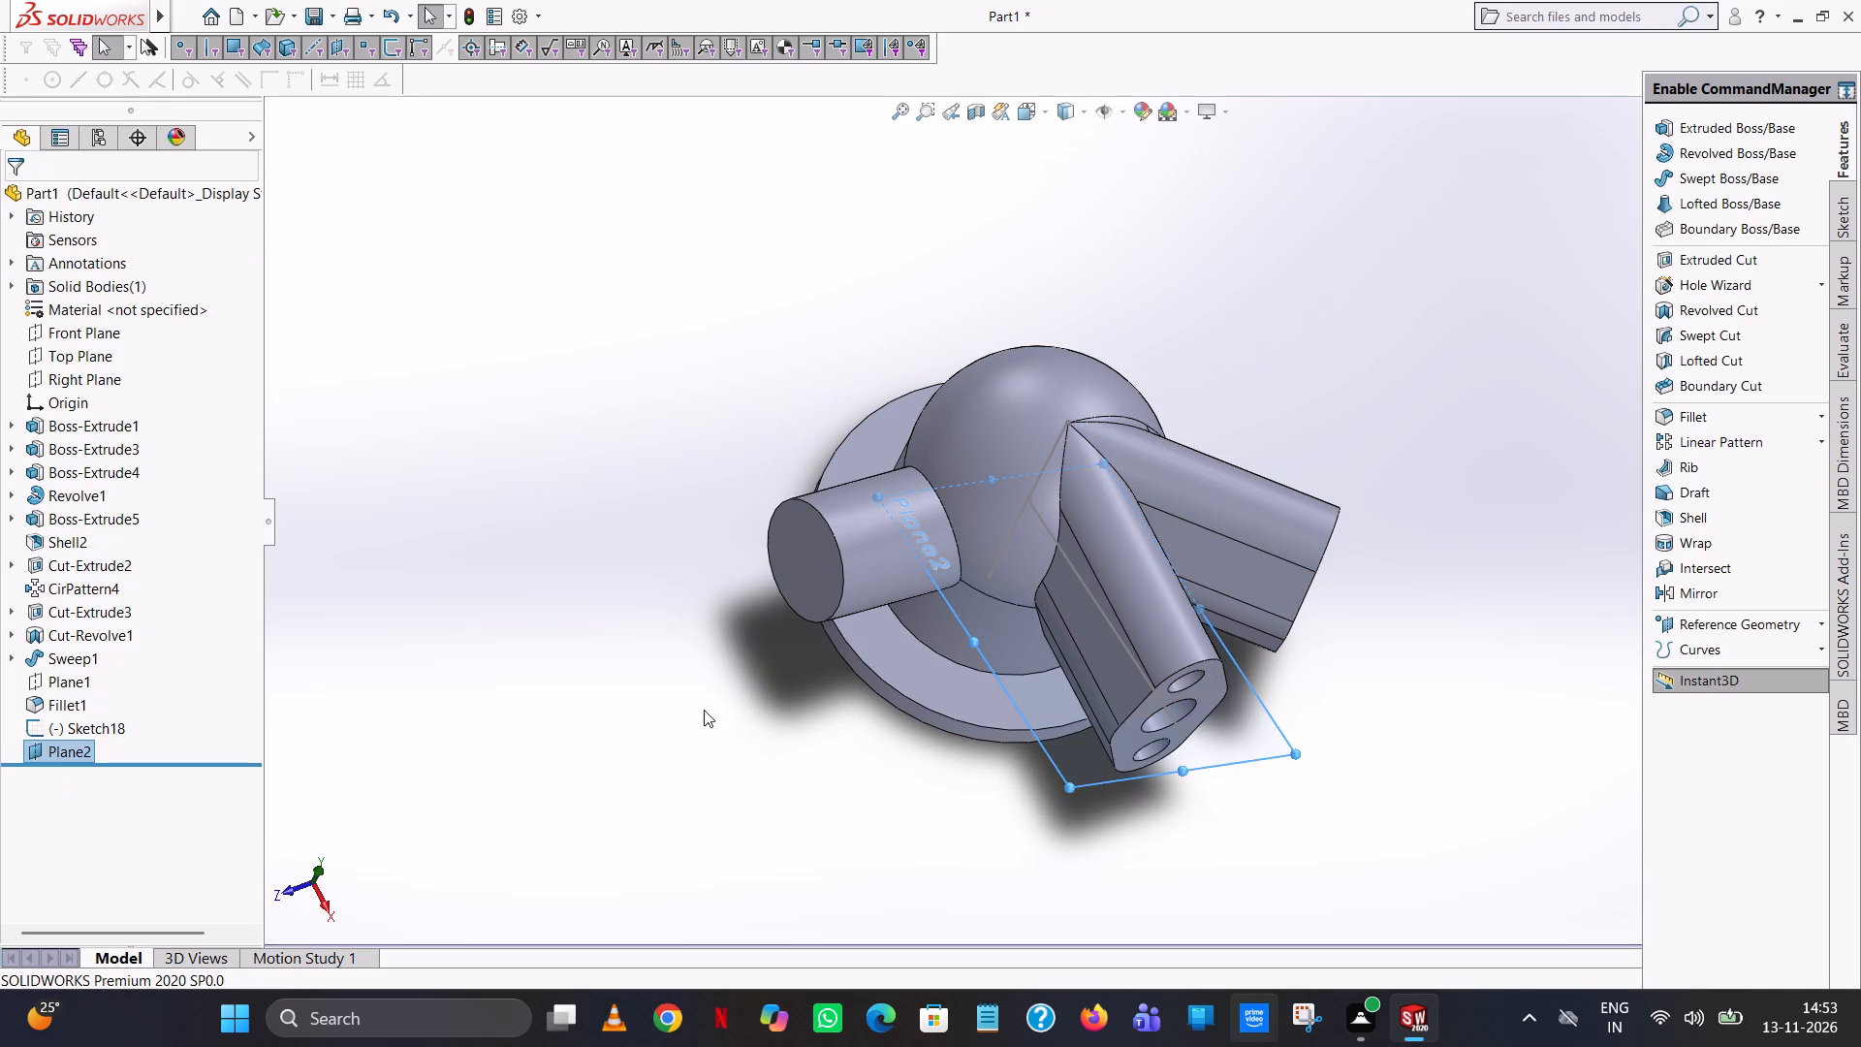
On the new plane, sketch an inclined line about 96 mm long from the origin and try to set its length to 75 mm.
middle_click_drag(740, 772, 655, 550)
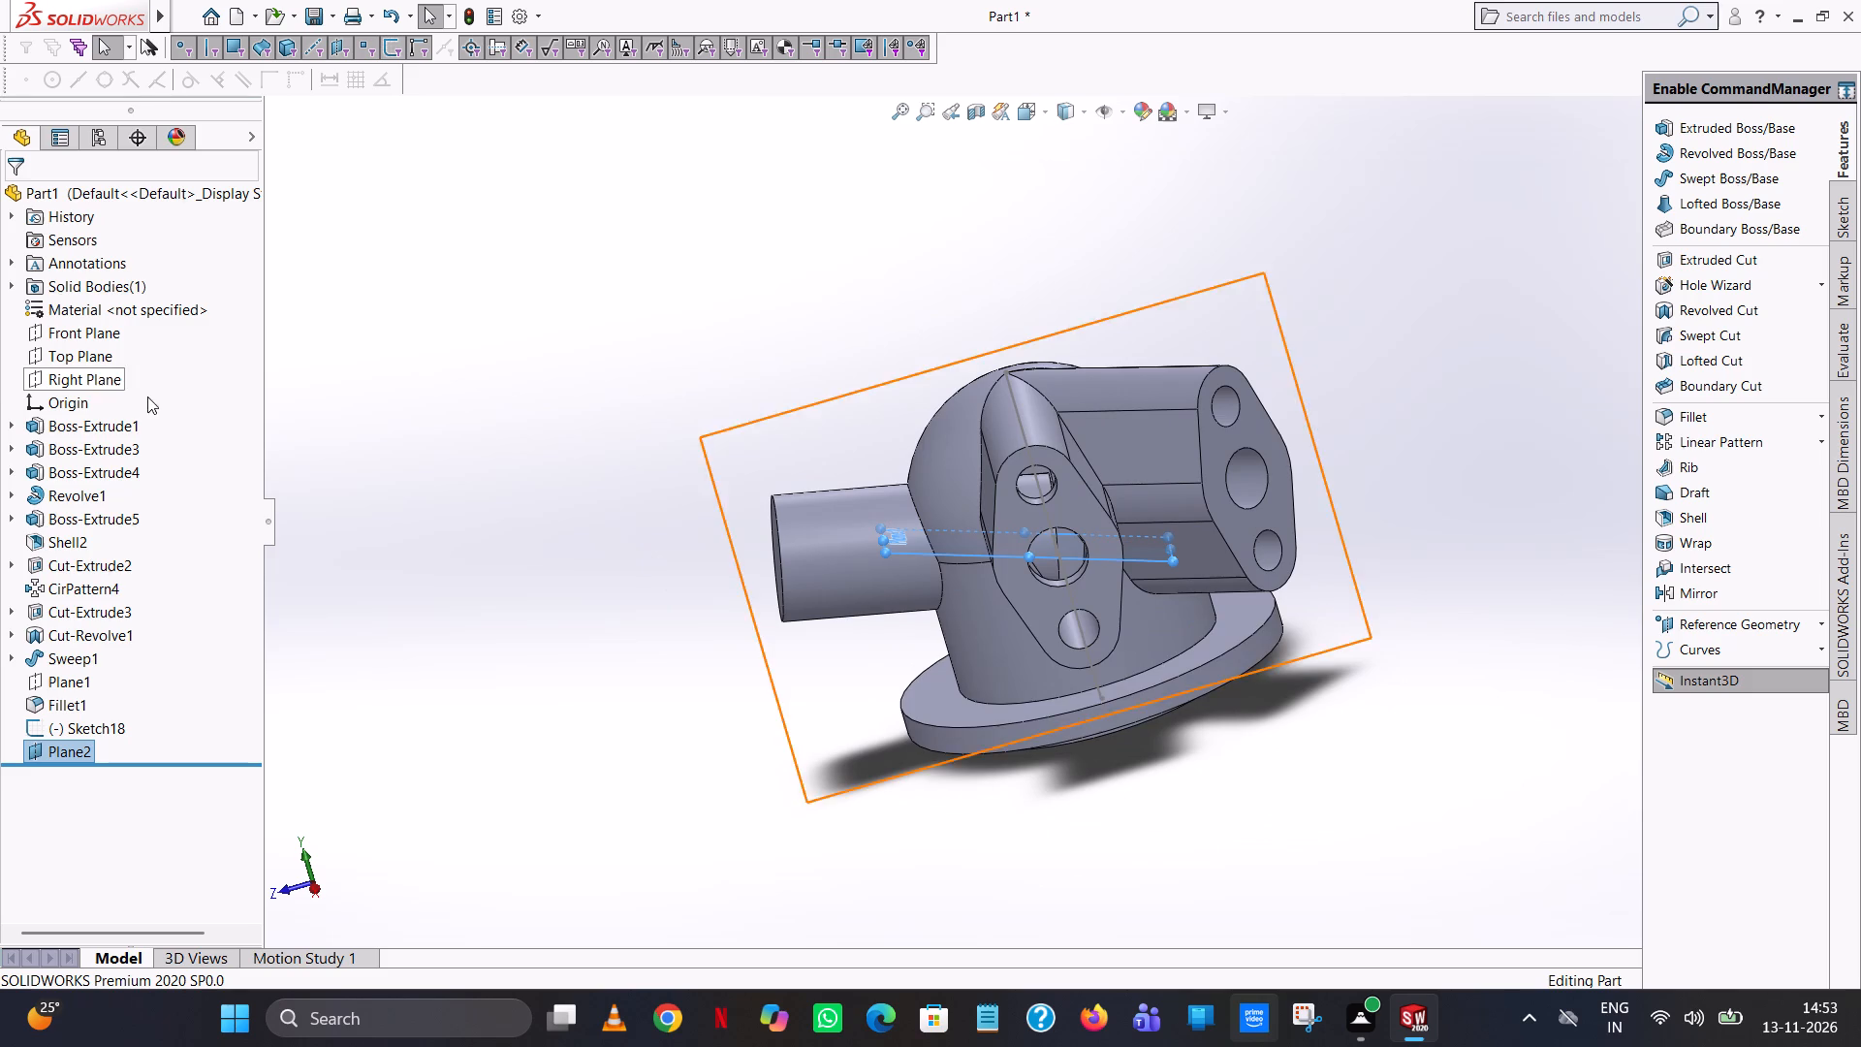
left_click(38, 748)
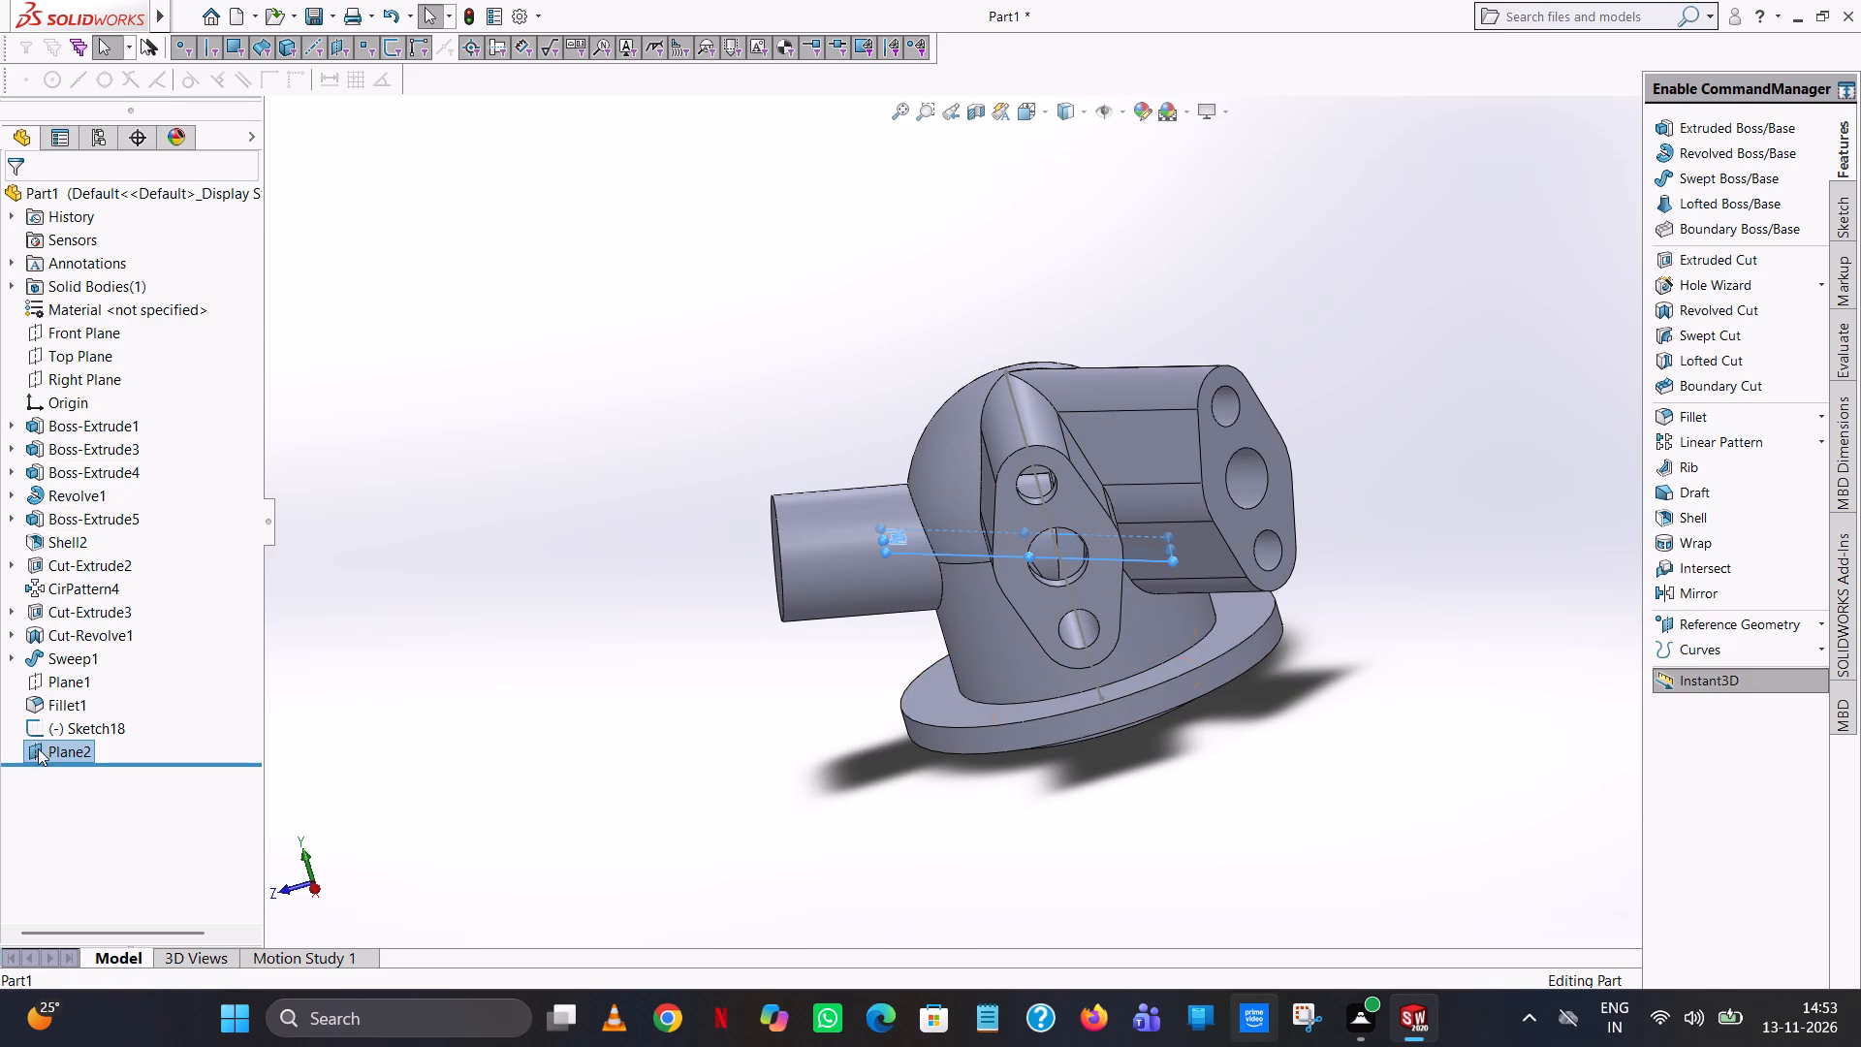
left_click(51, 716)
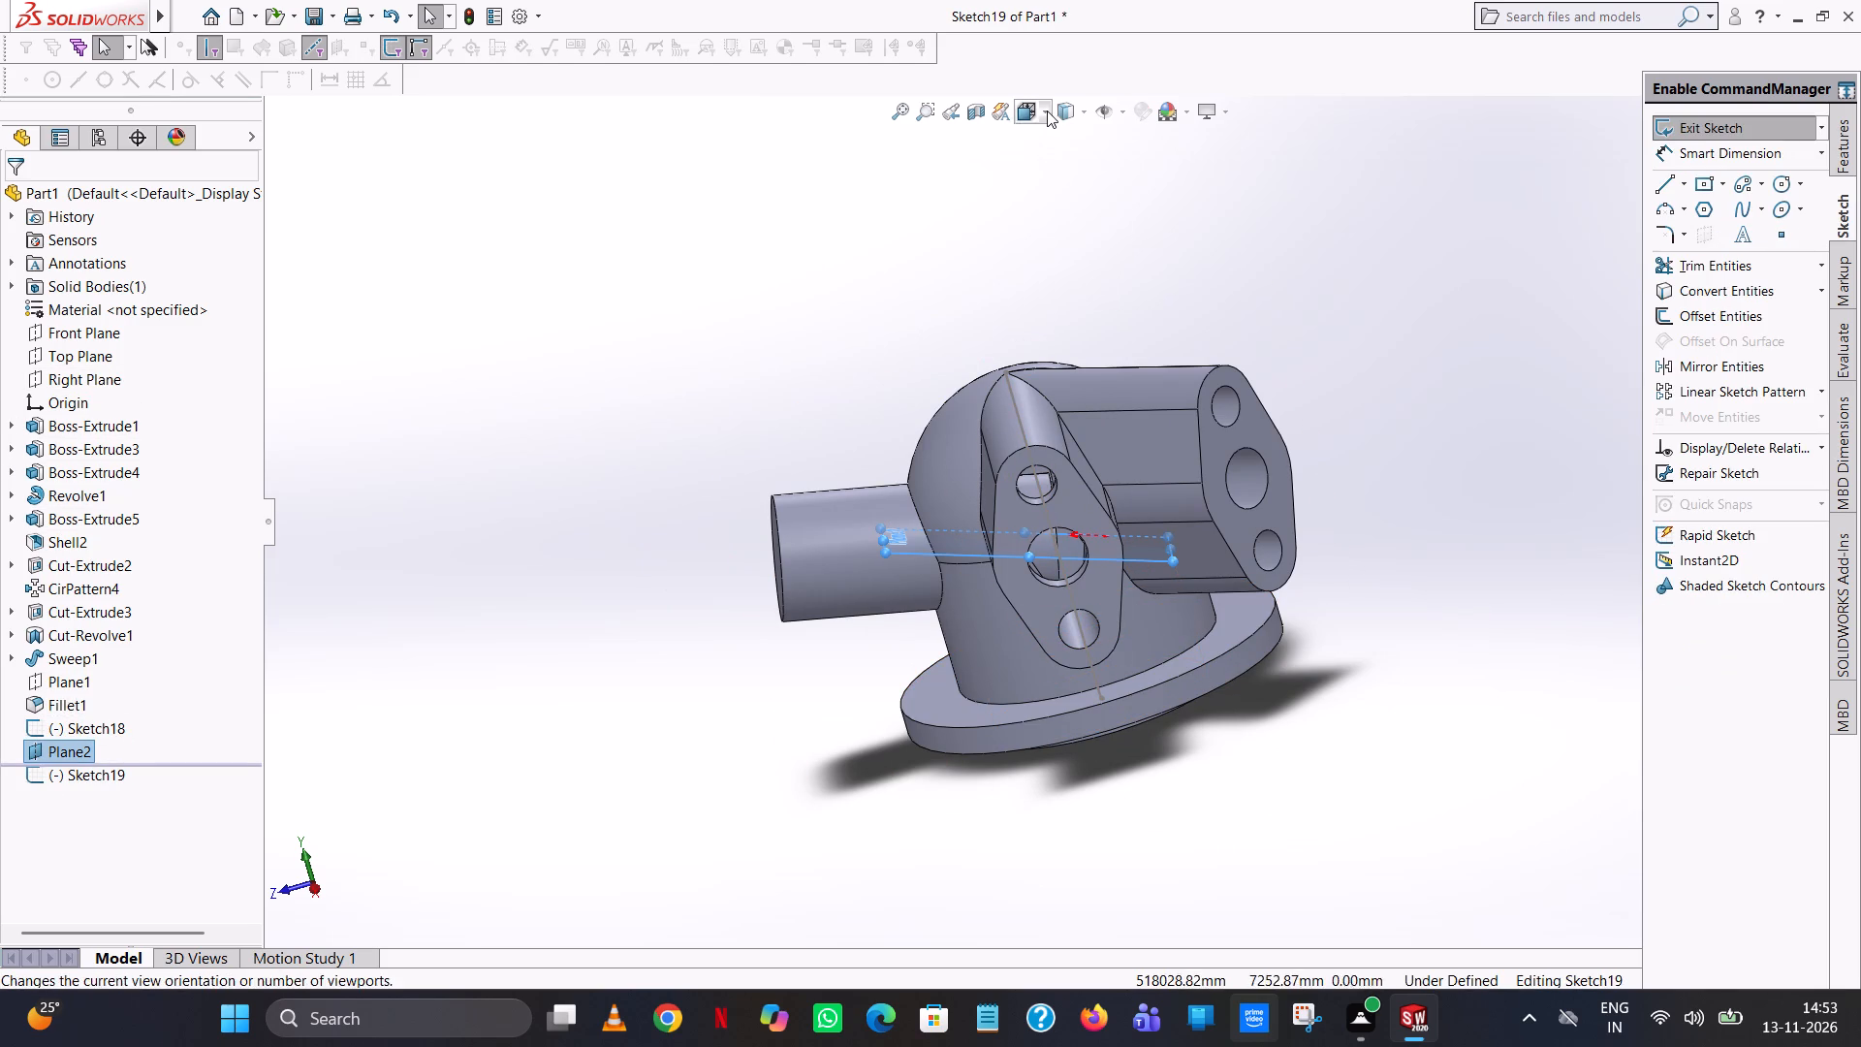
left_click(1047, 109)
left_click(1135, 216)
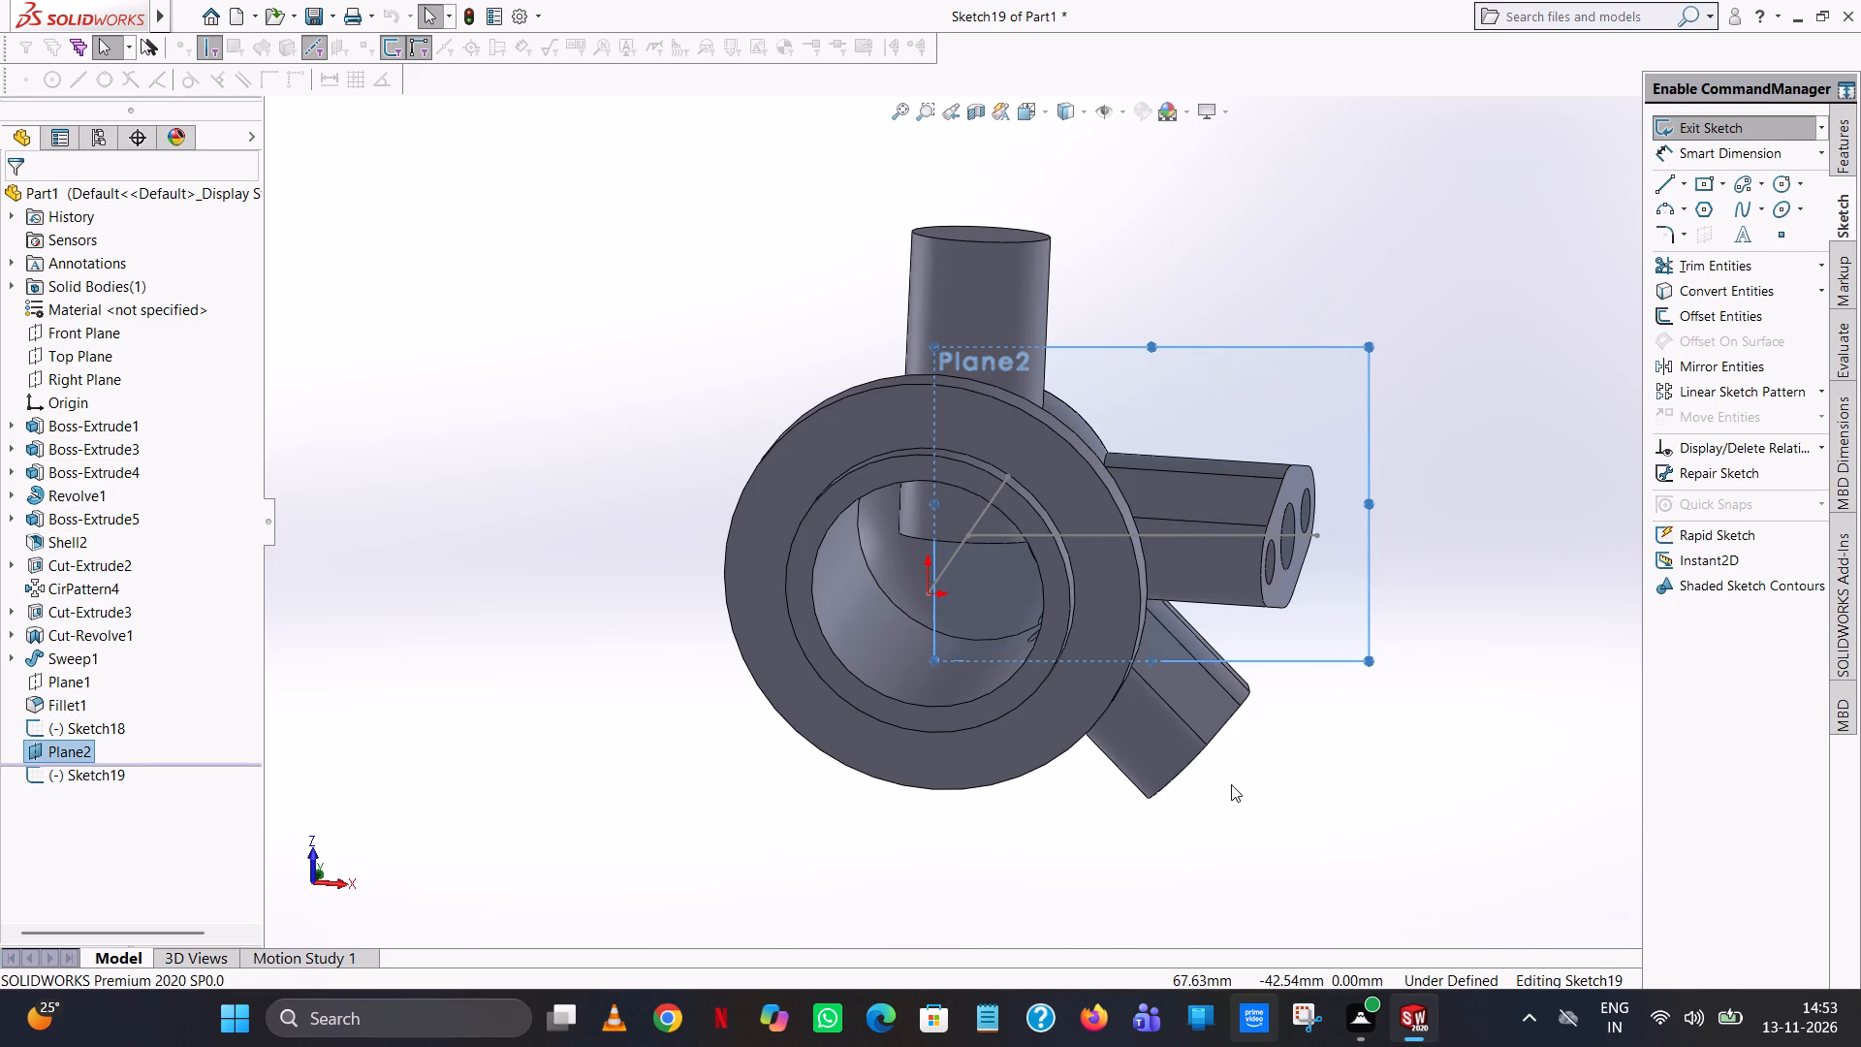
scroll(1210, 678, "down", 1)
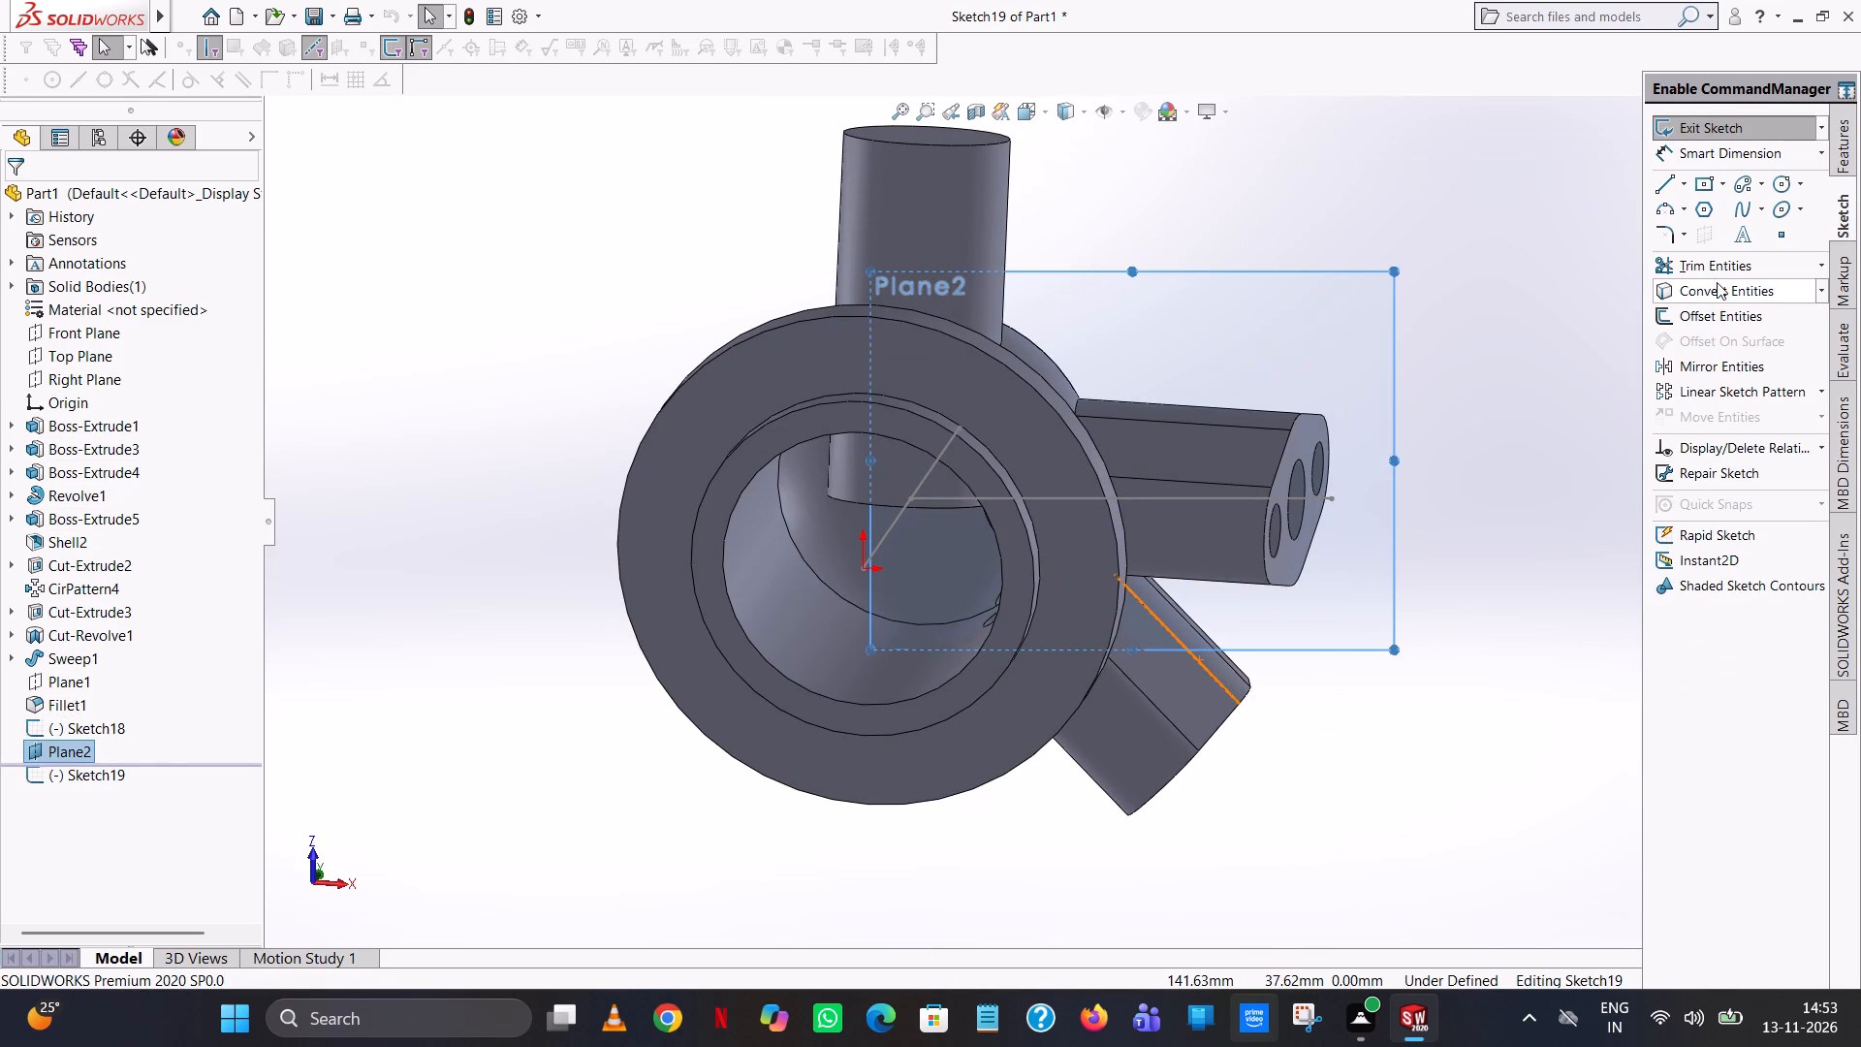
left_click(1665, 180)
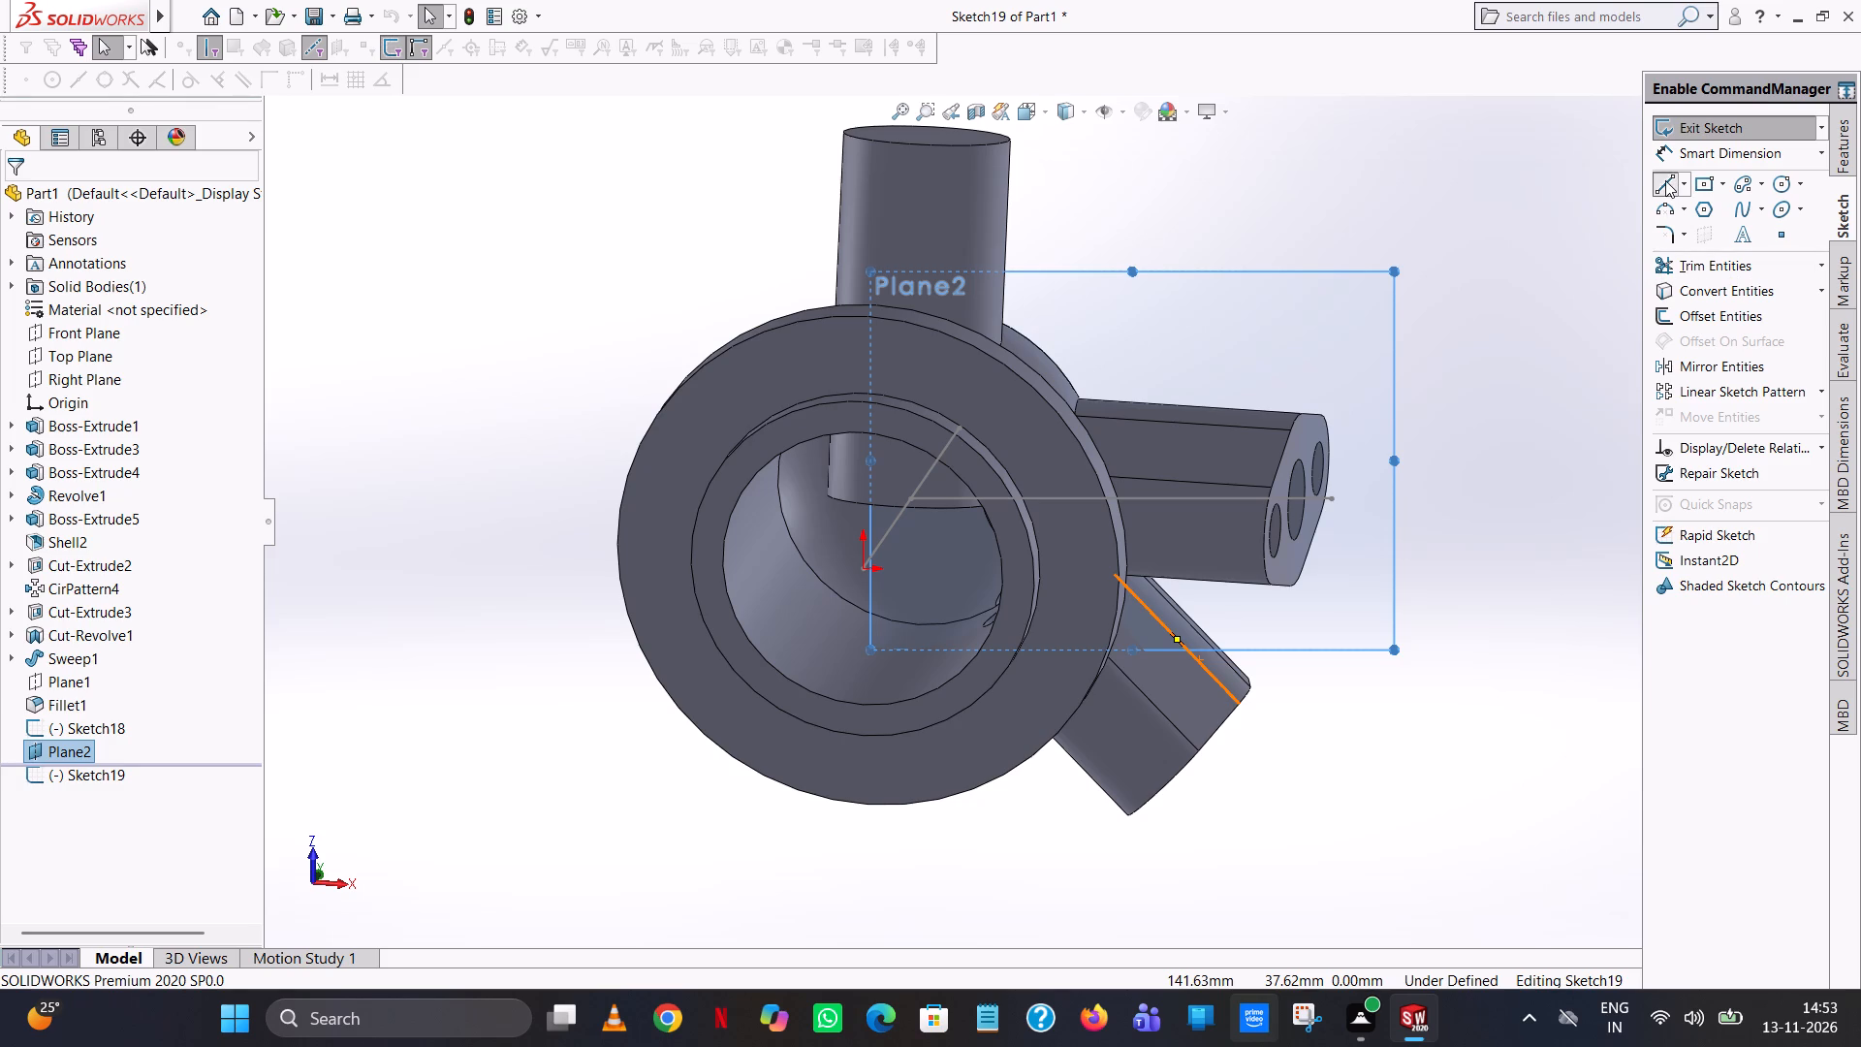
left_click(862, 570)
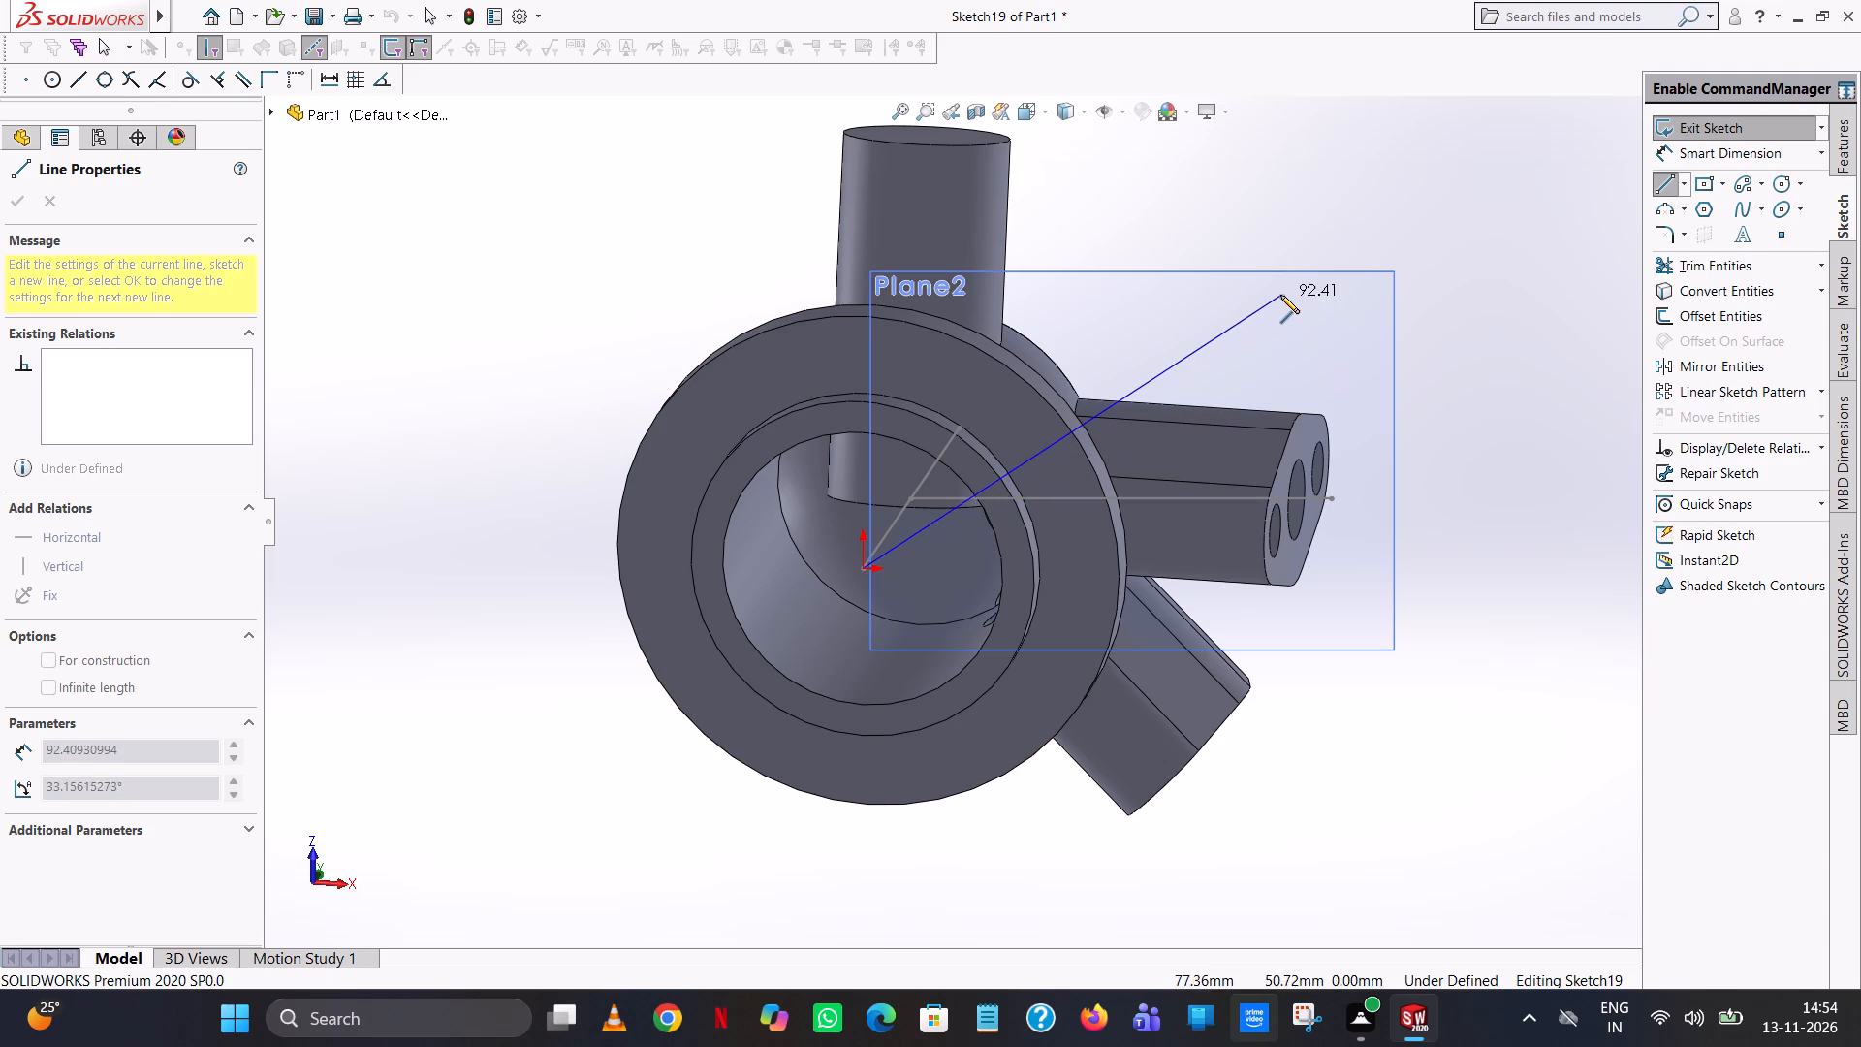
left_click(1239, 211)
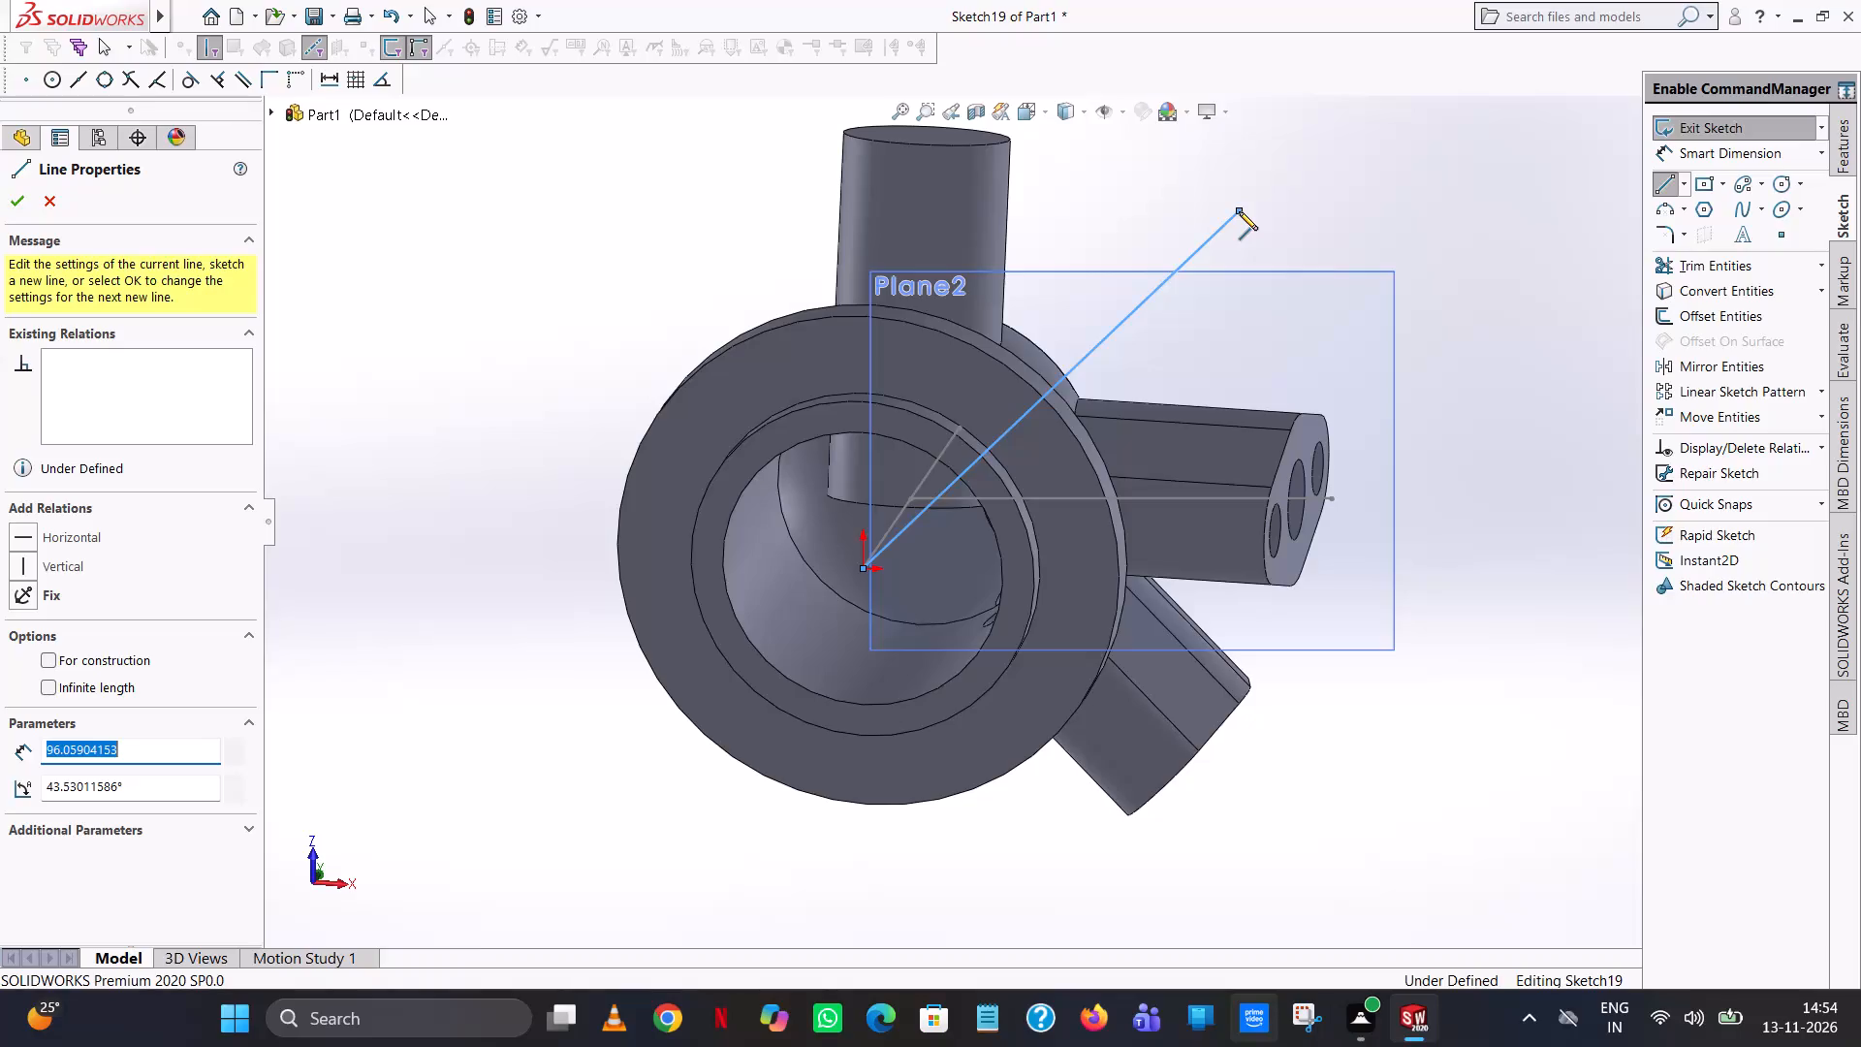
type("75")
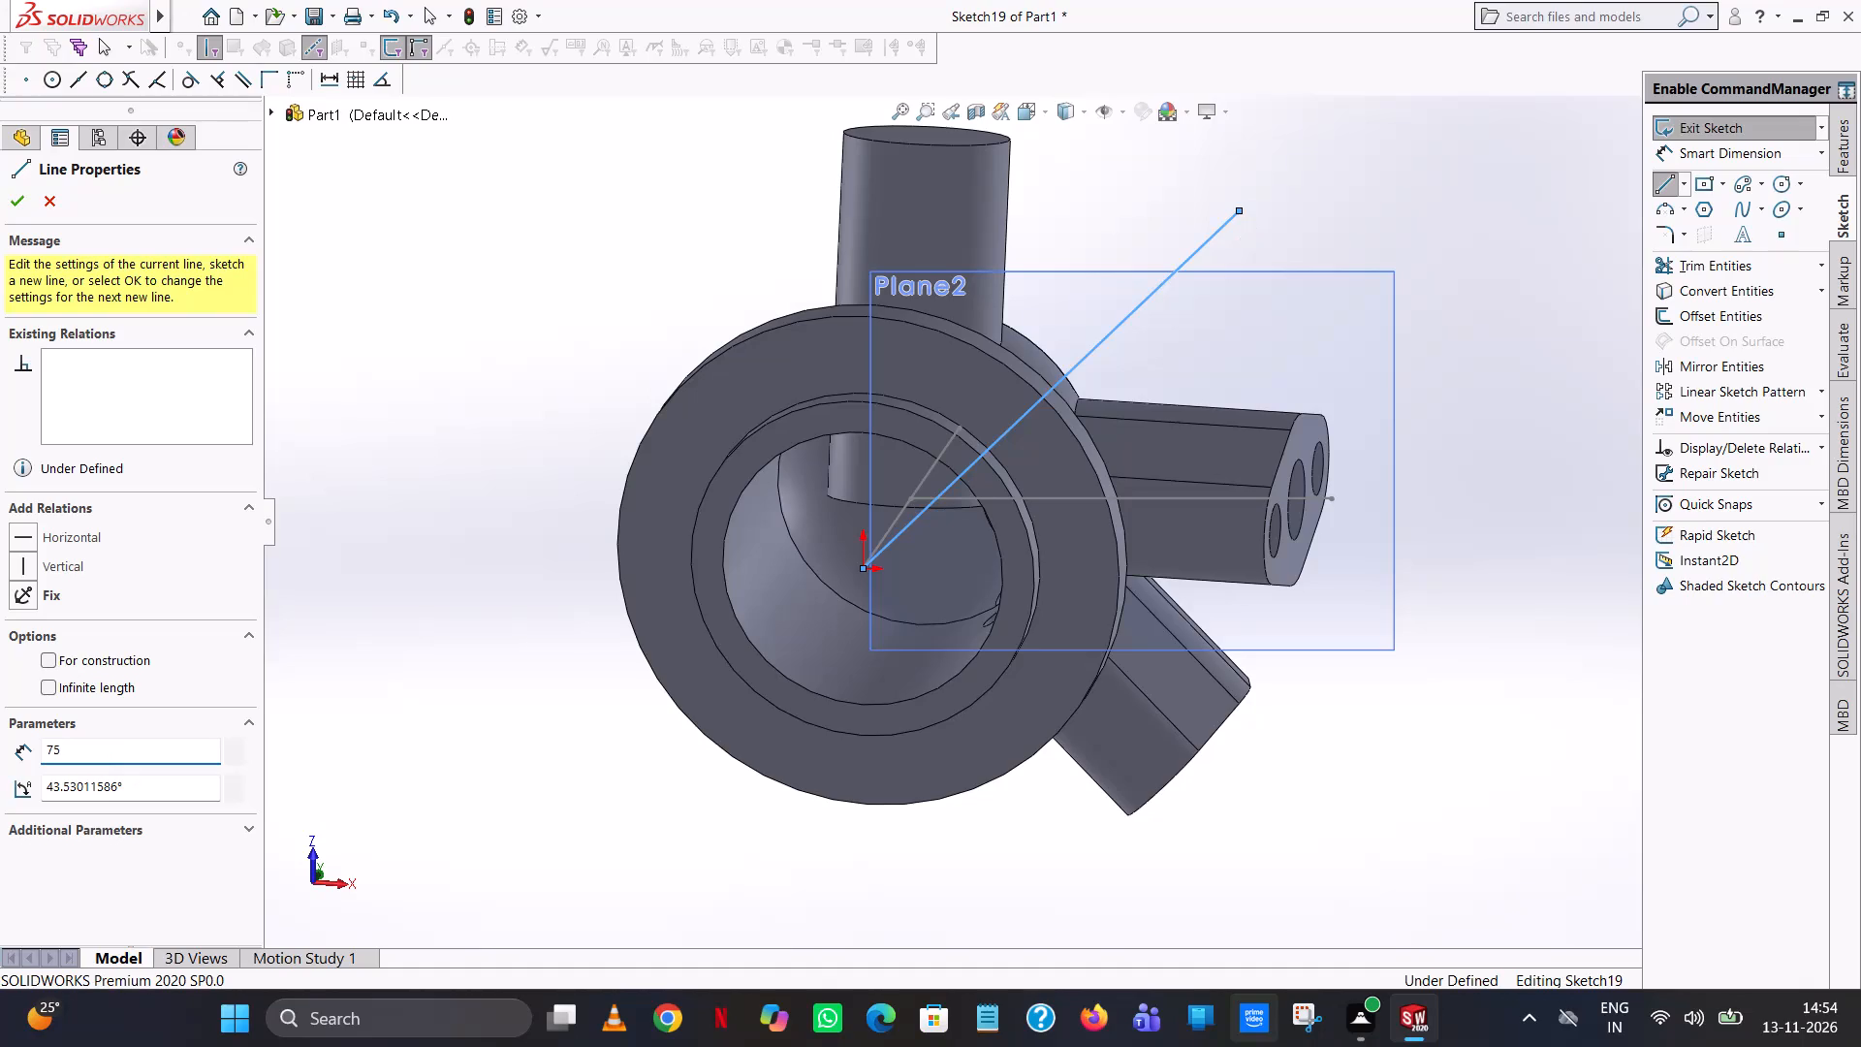
right_click(1507, 266)
left_click(1538, 279)
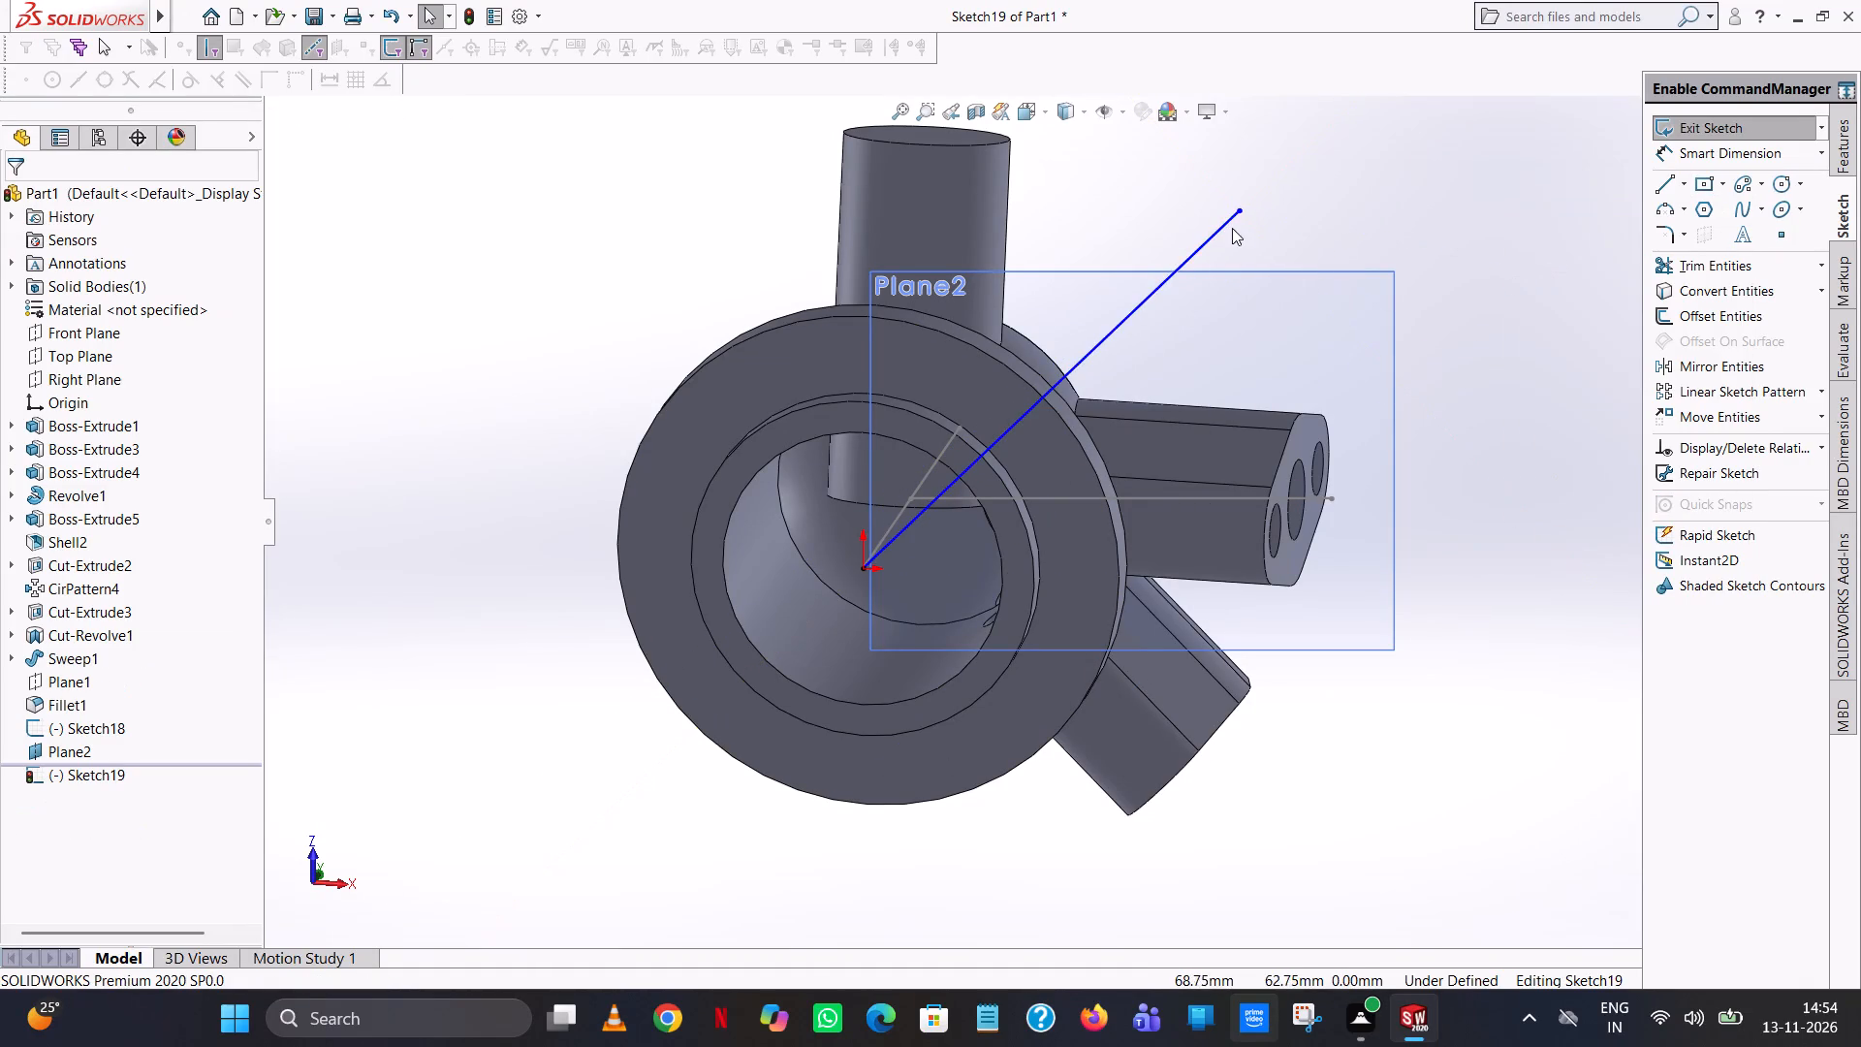
Set the new inclined line's angle to 45°.
left_click(1227, 222)
double_click(139, 697)
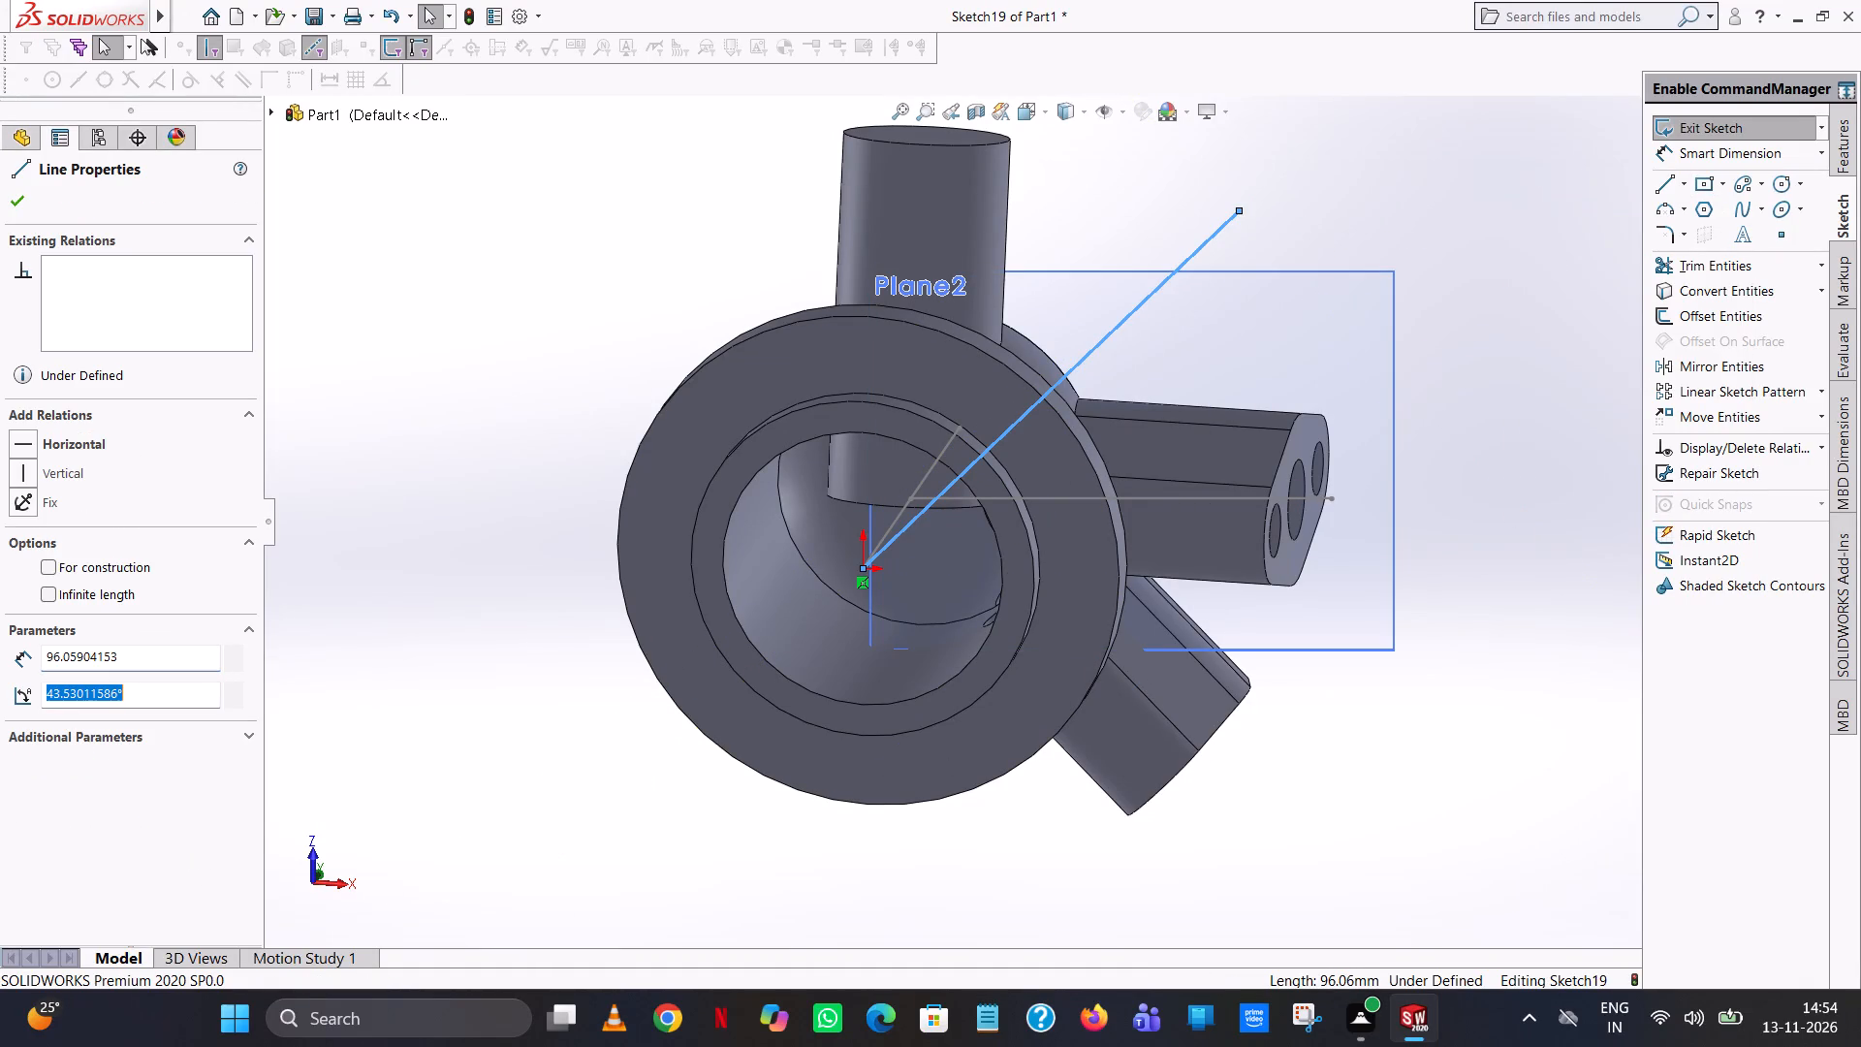
type("45")
key("Return")
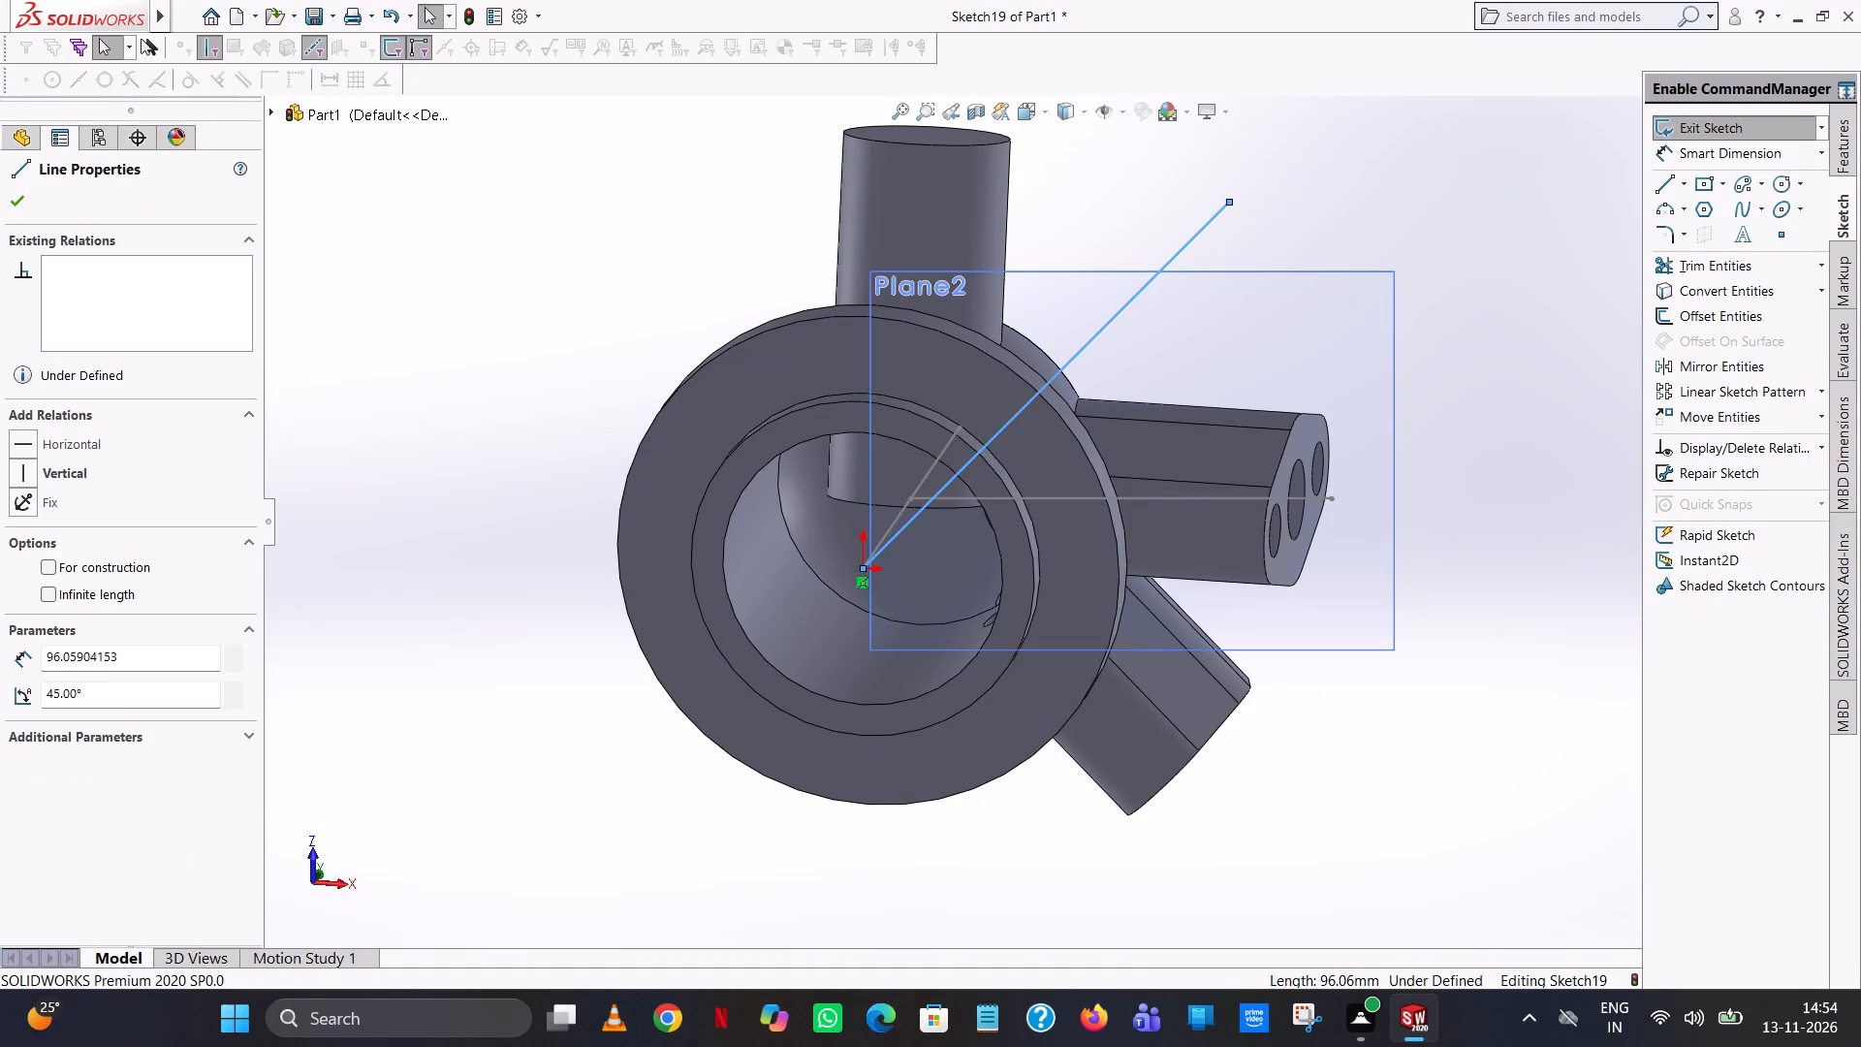
Sweep a circular profile of 31 mm diameter along the 45° line to form a new round arm.
left_click(22, 203)
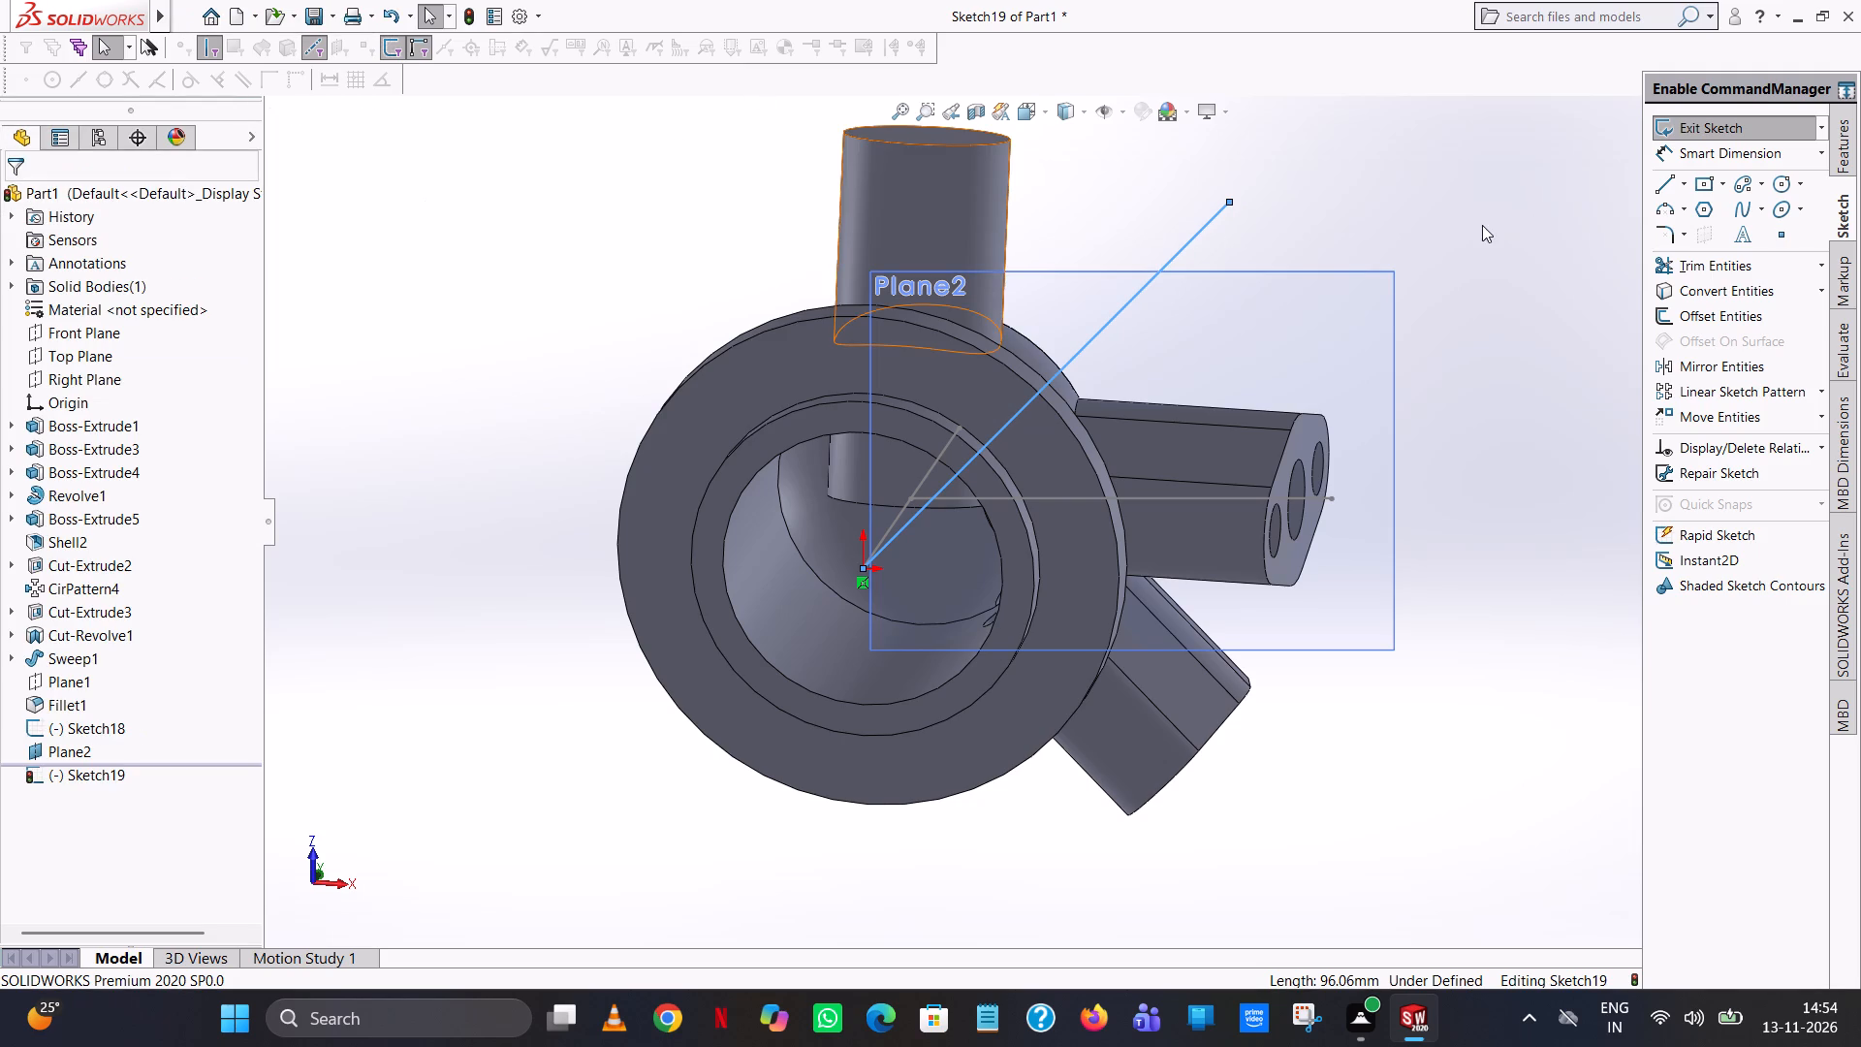
middle_click_drag(1477, 231, 1277, 531)
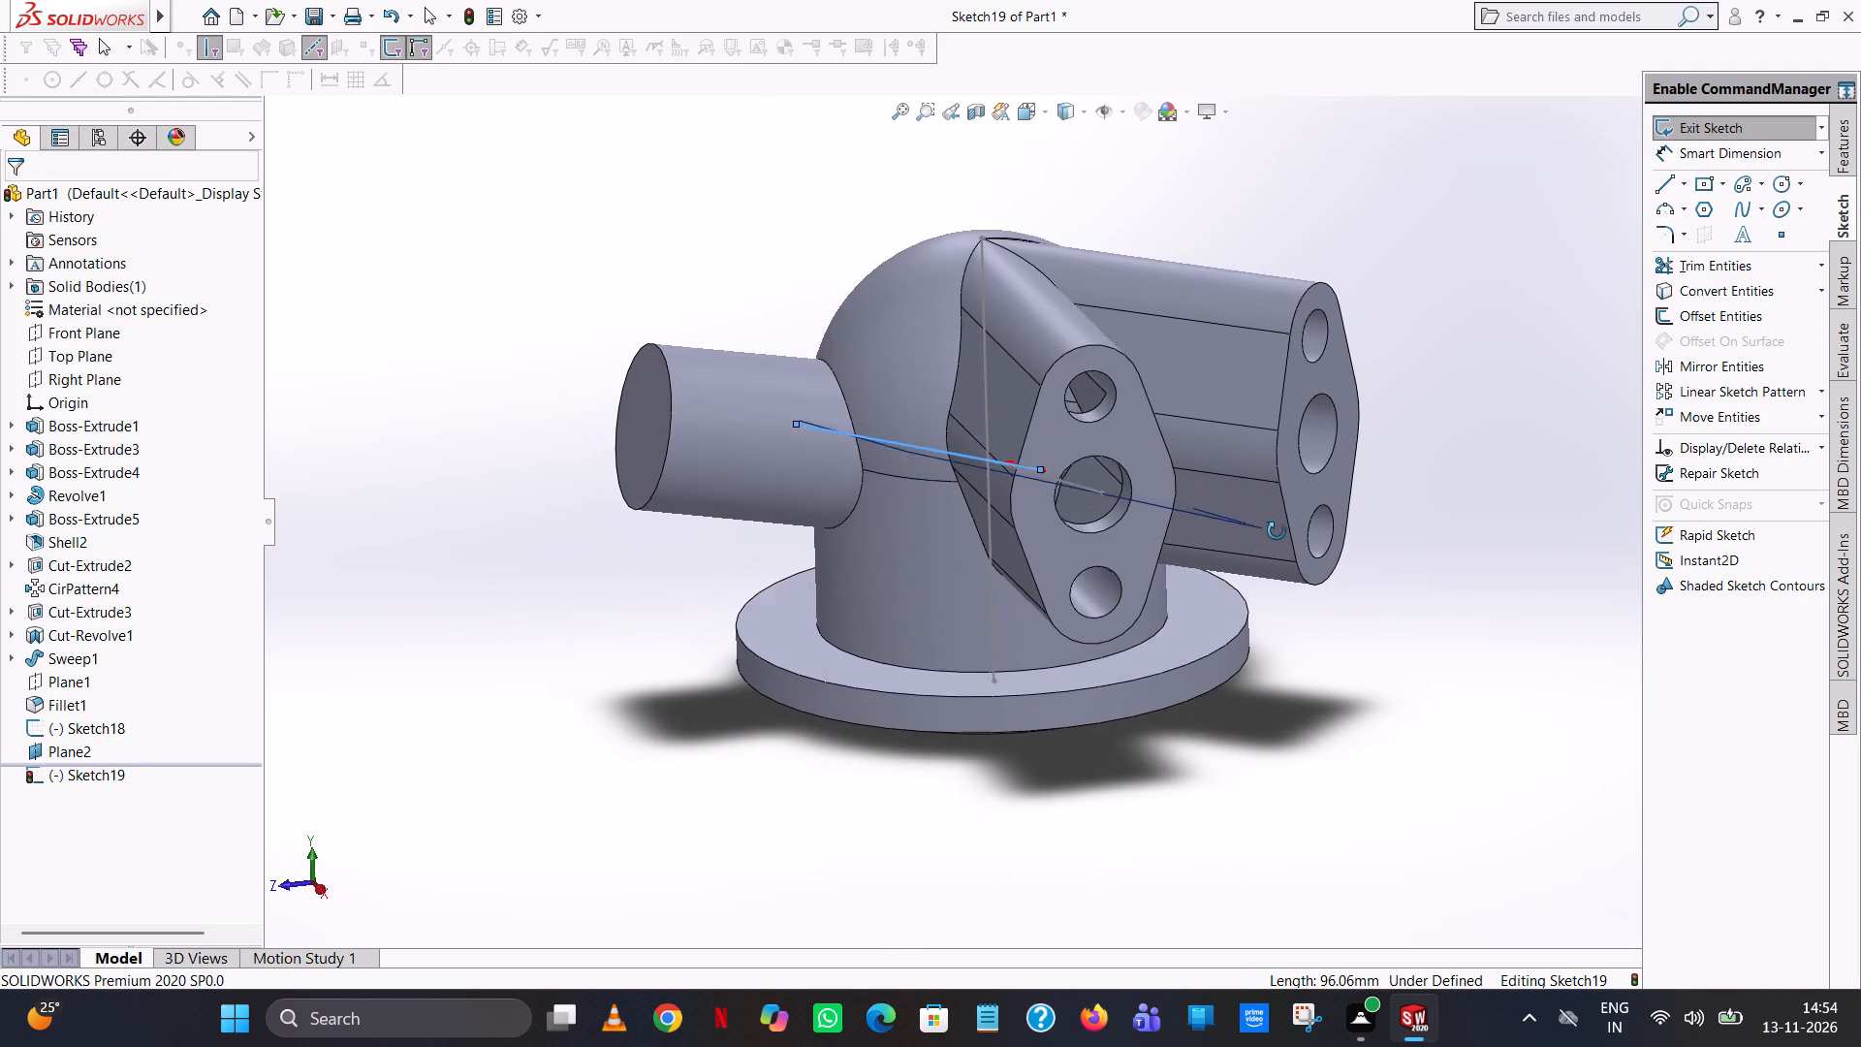
middle_click_drag(1277, 531, 1320, 564)
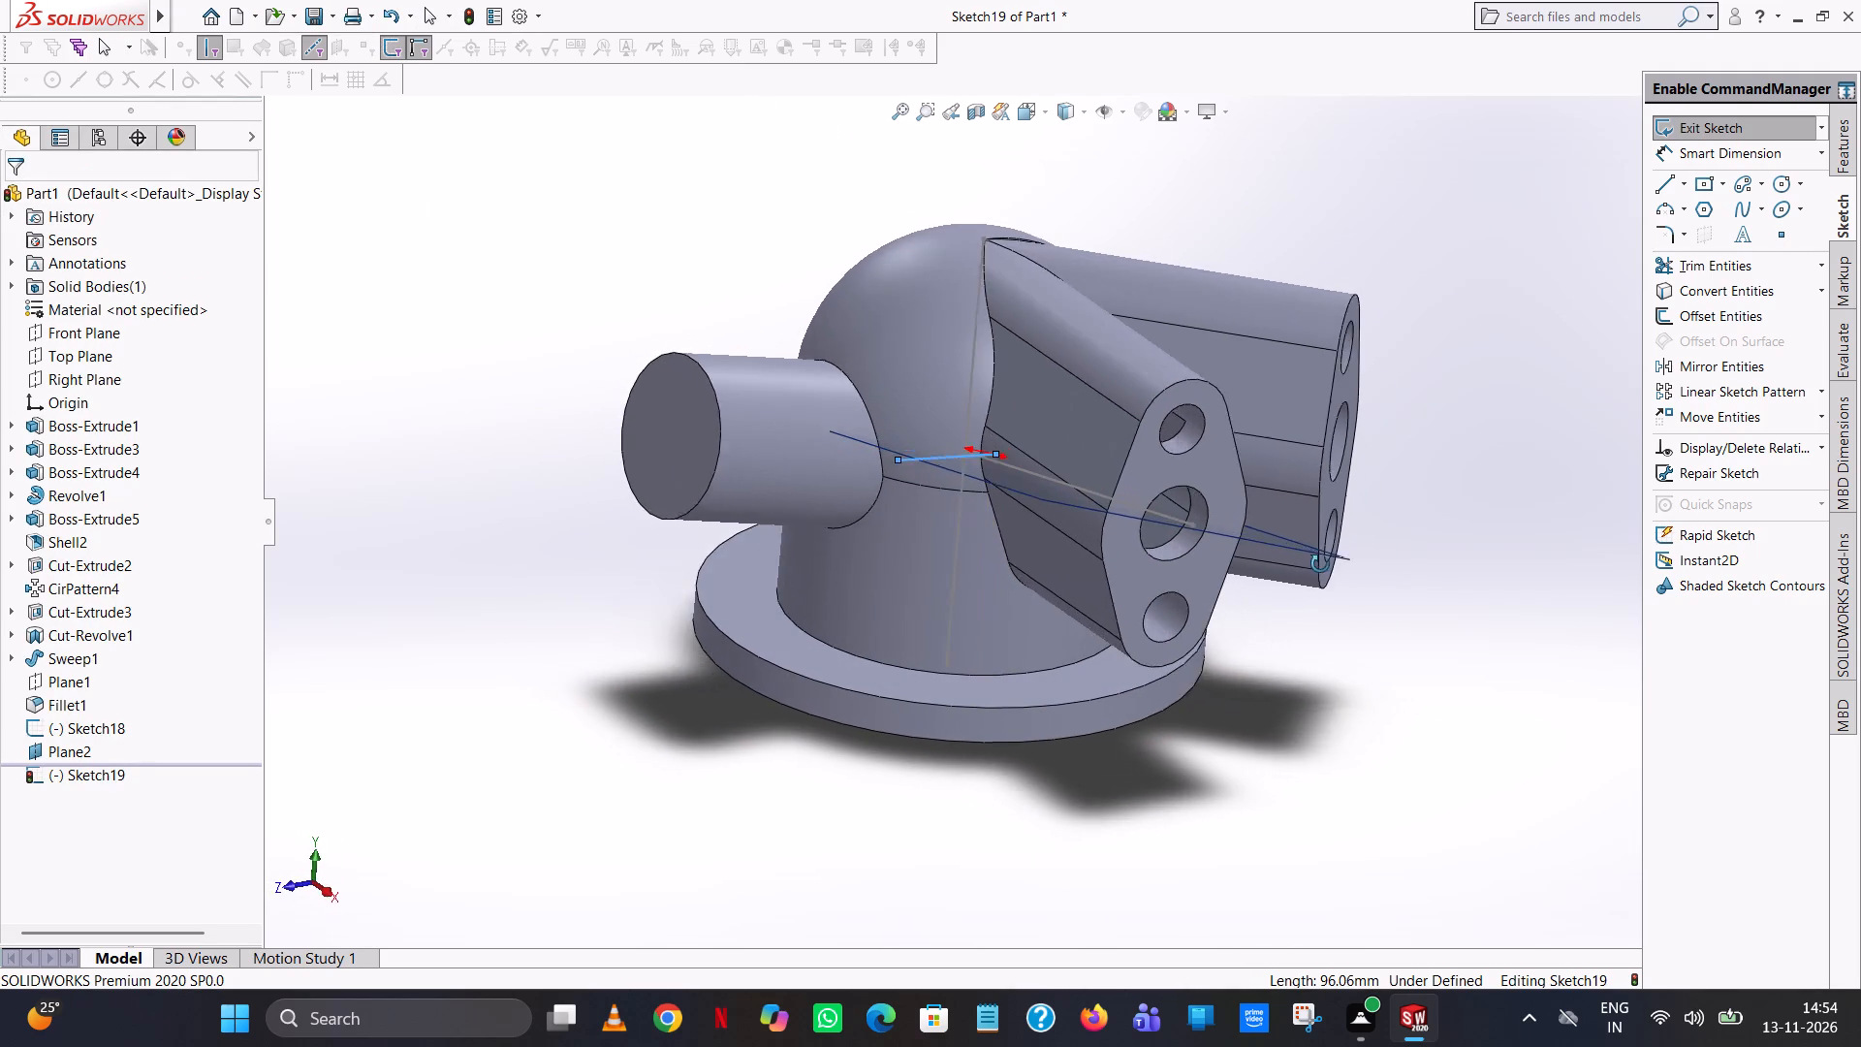
middle_click_drag(1320, 564, 1338, 582)
scroll(1338, 582, "up", 1)
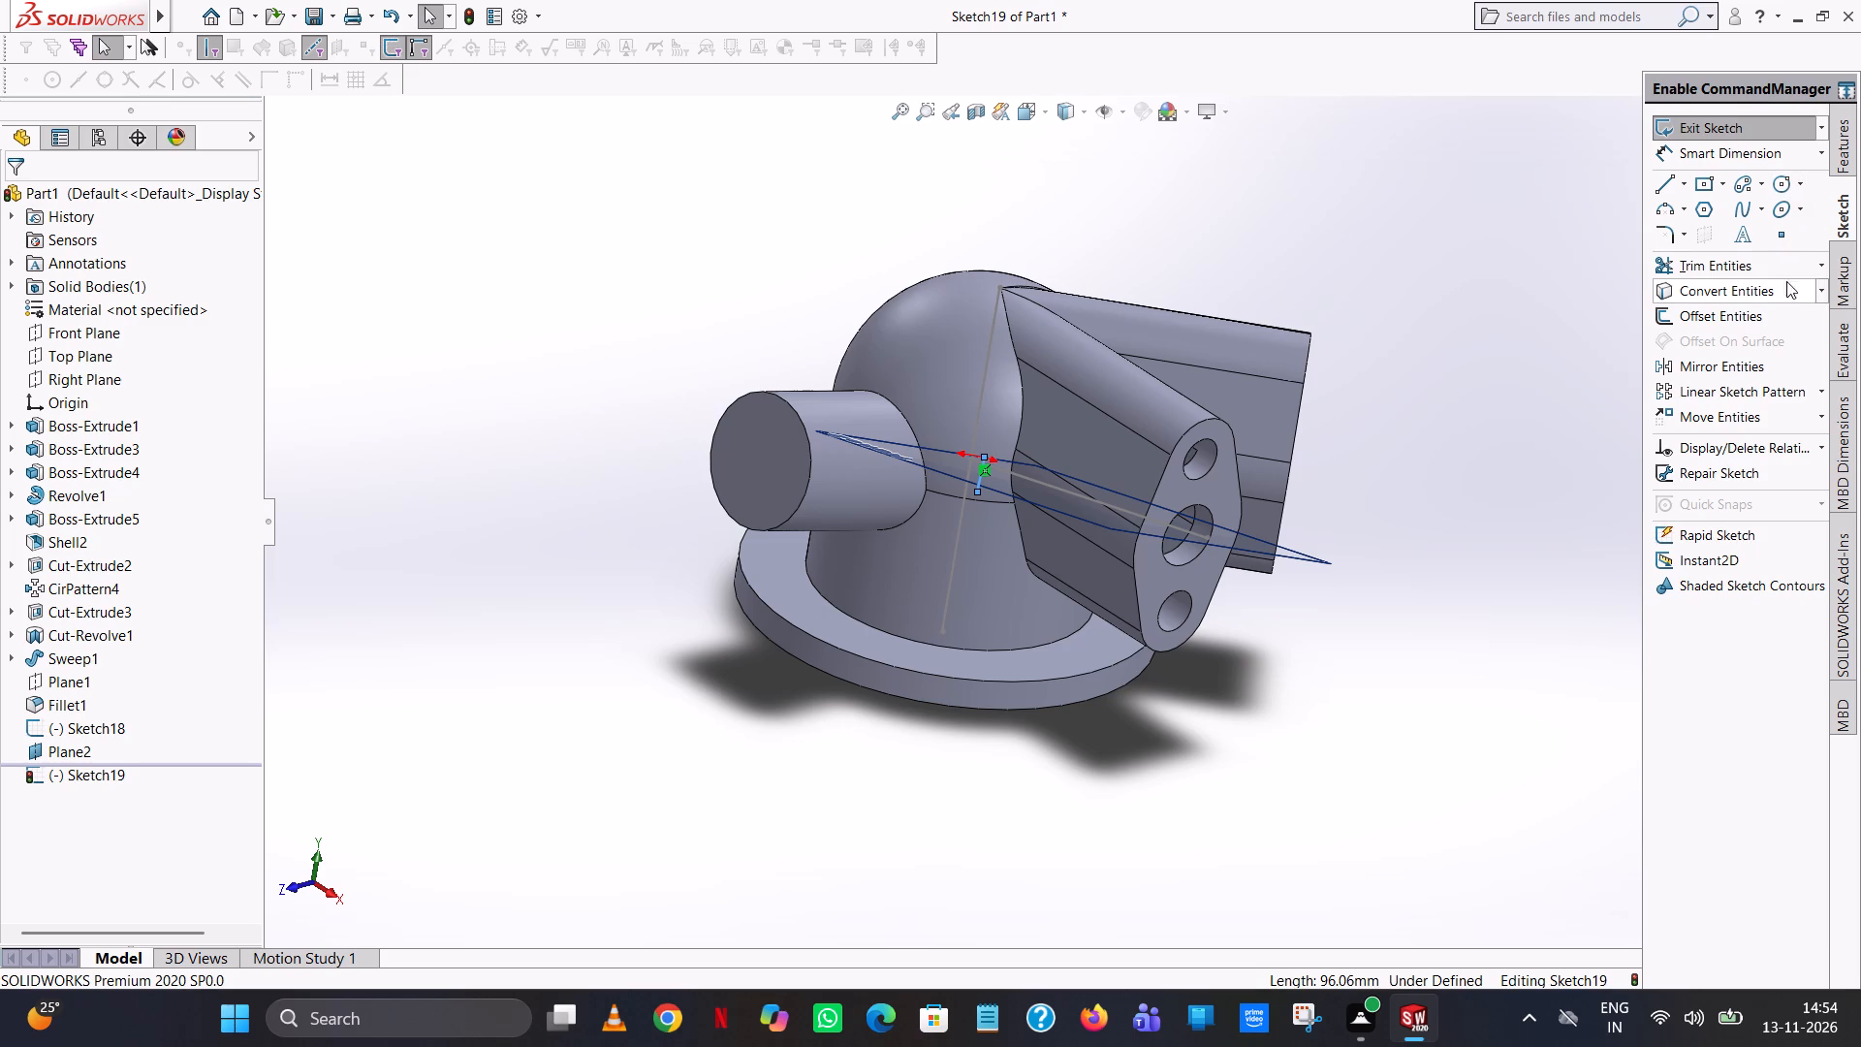
left_click(1849, 142)
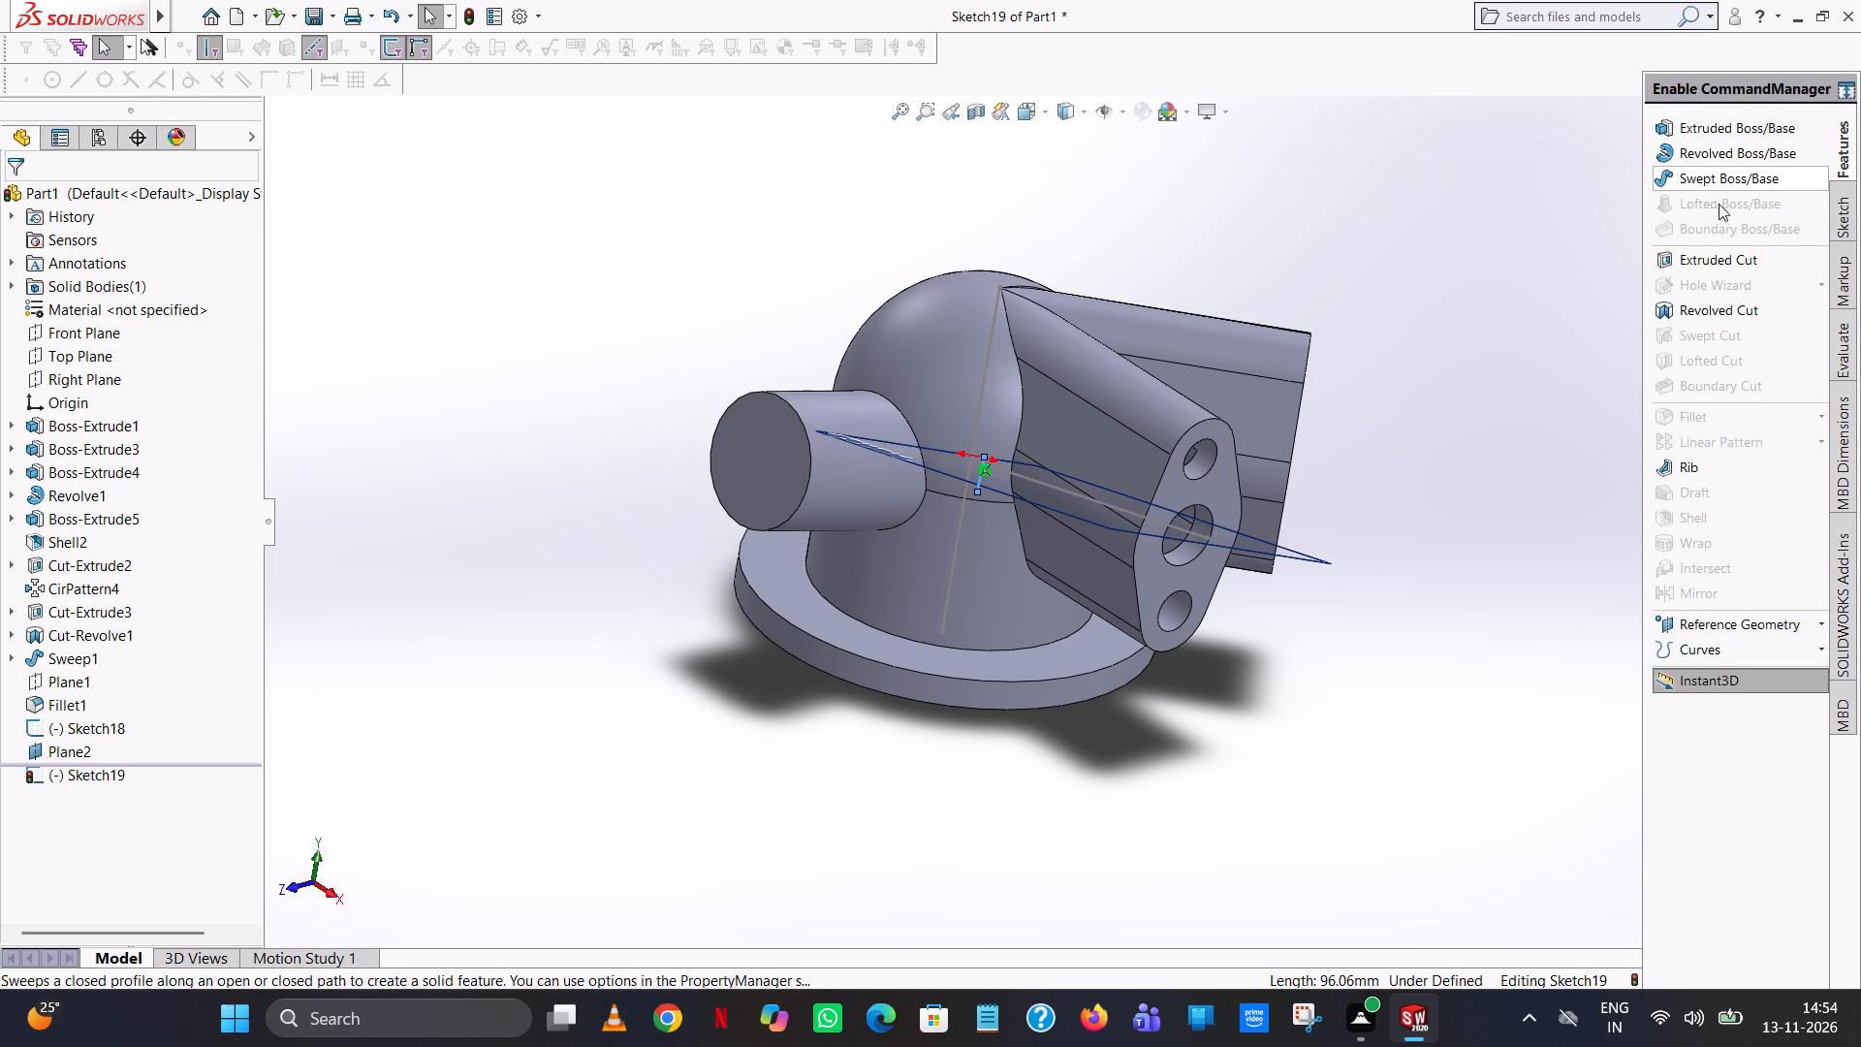
left_click(1726, 182)
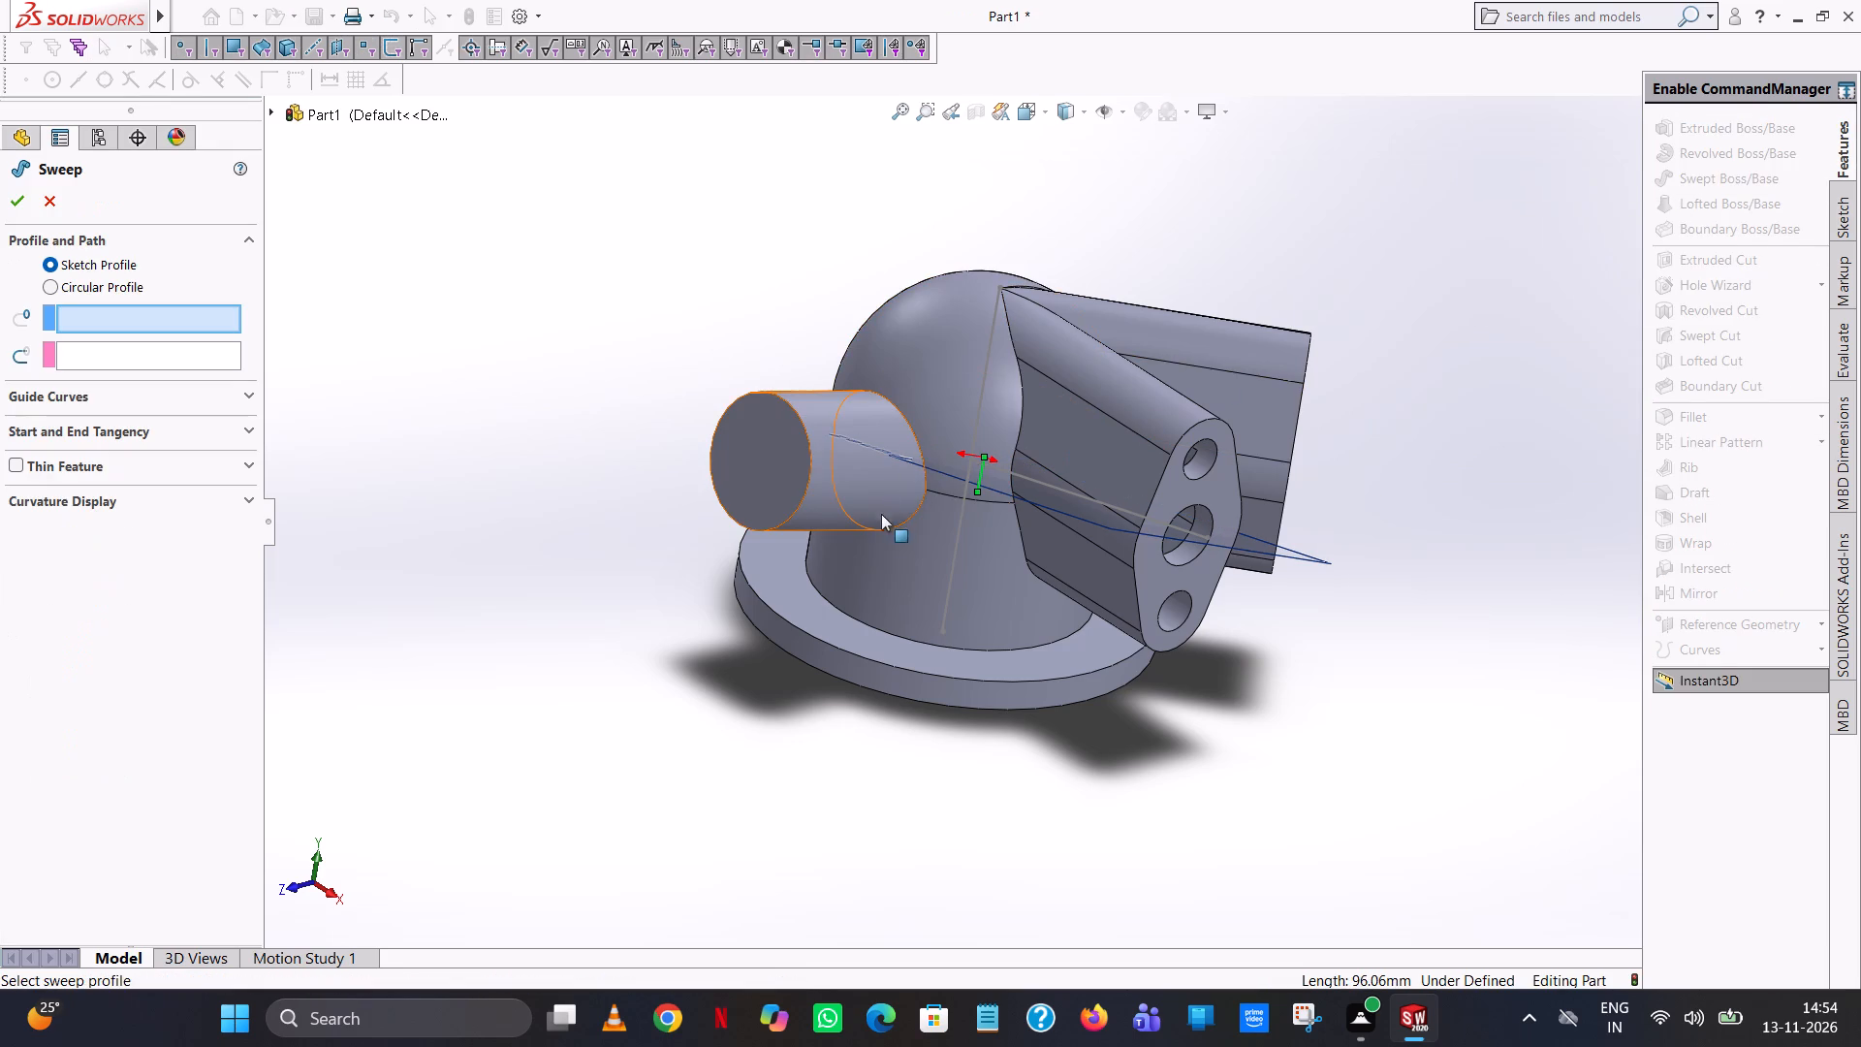
middle_click_drag(867, 449, 864, 299)
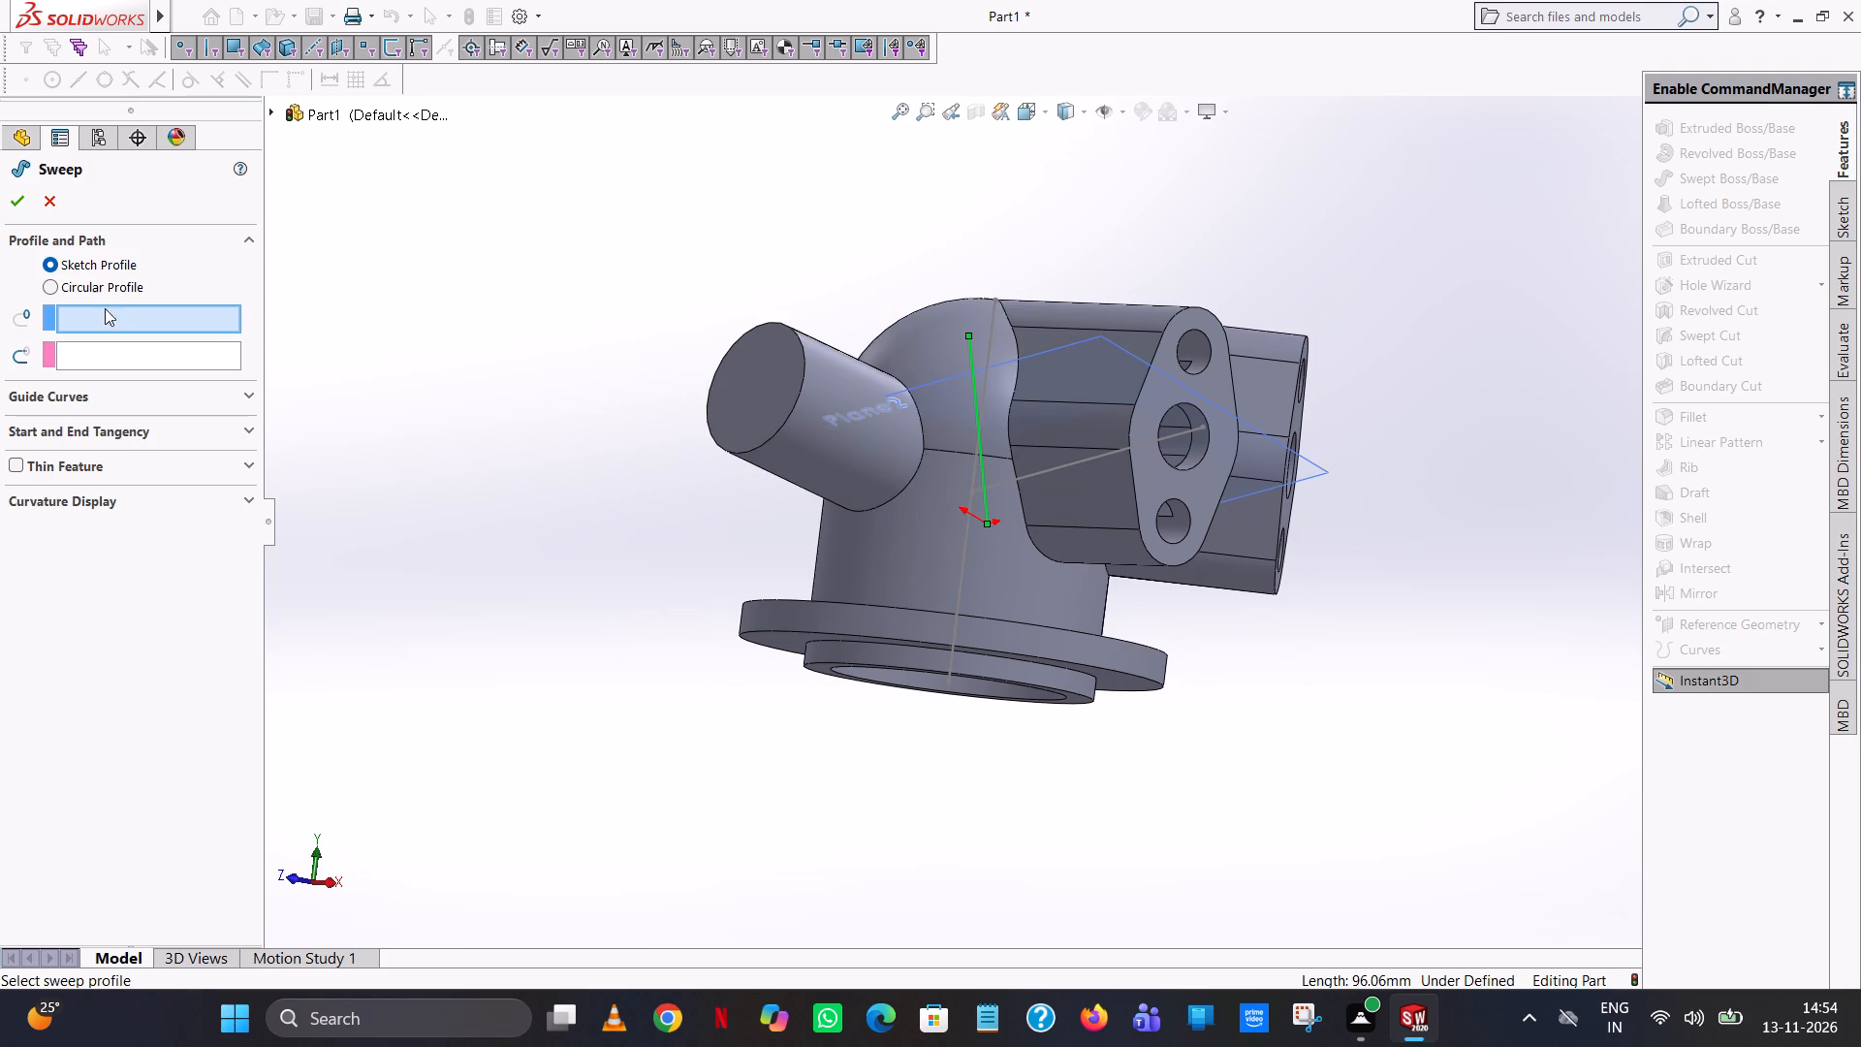
left_click(89, 278)
double_click(131, 358)
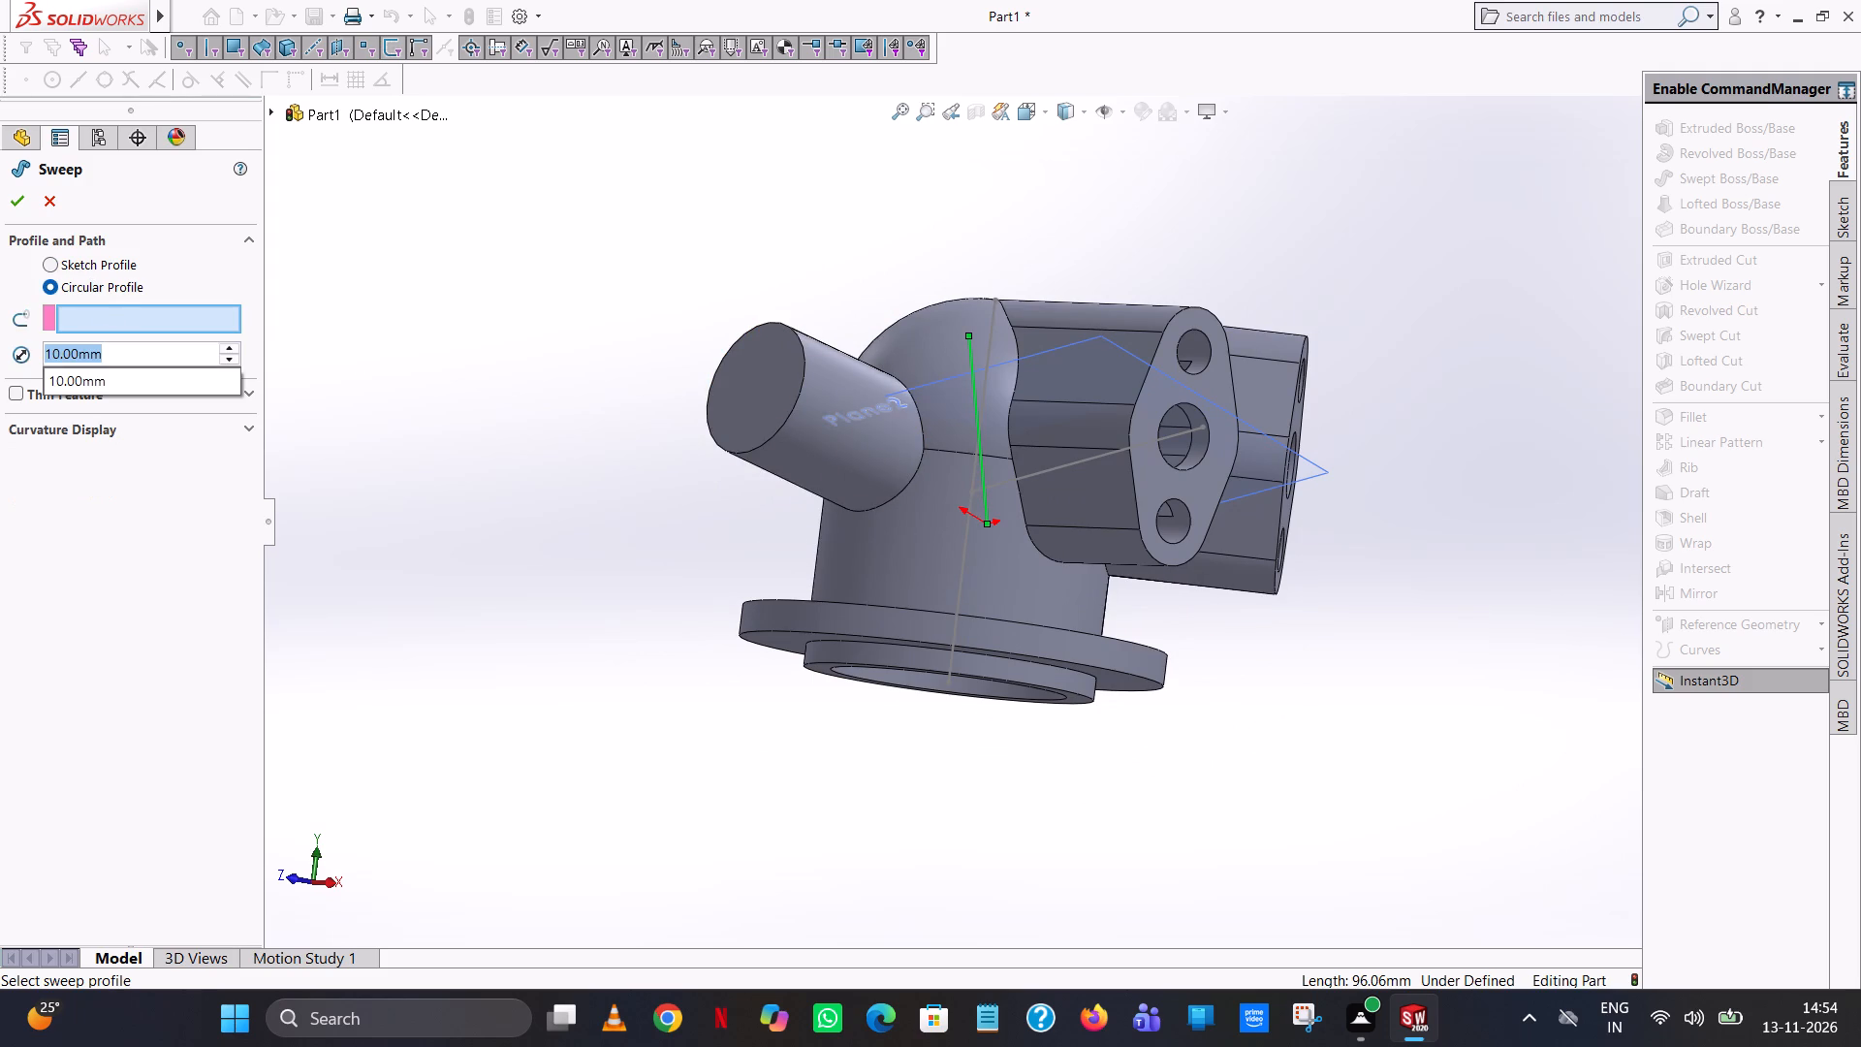
type("31")
key("Return")
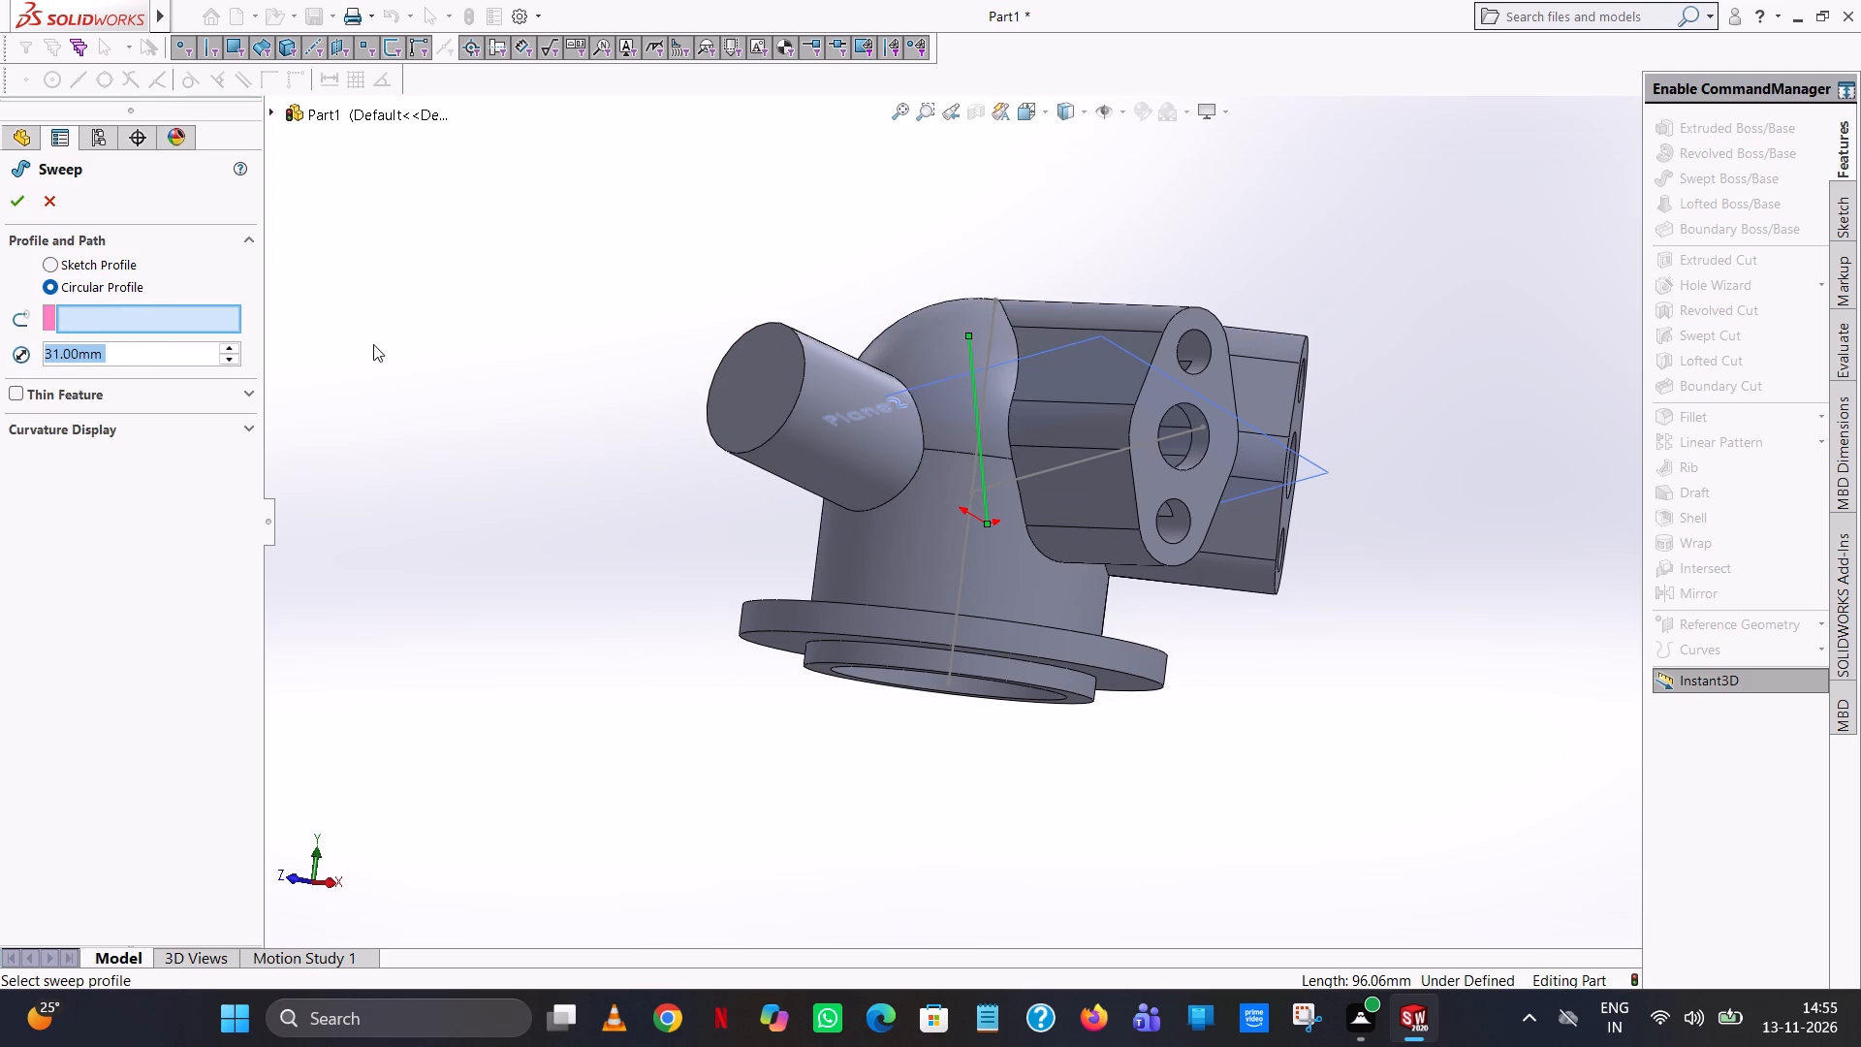
left_click(967, 358)
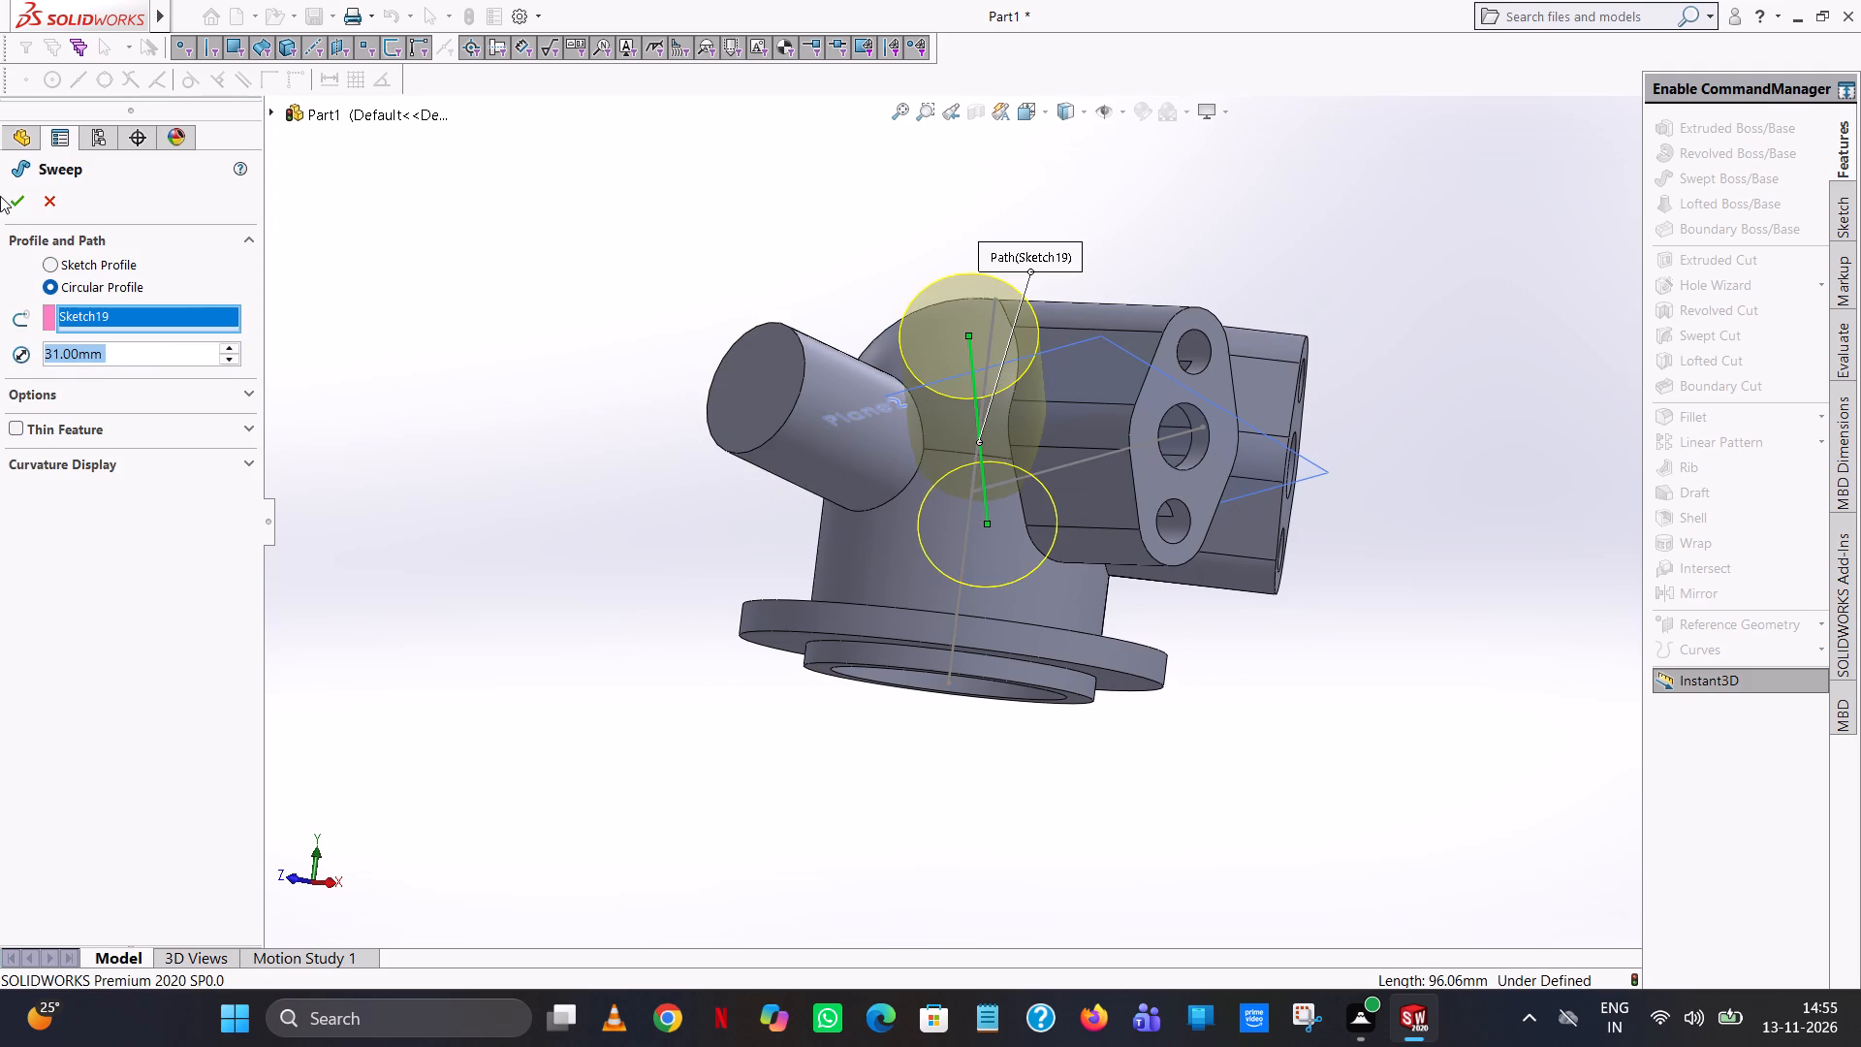
left_click(7, 190)
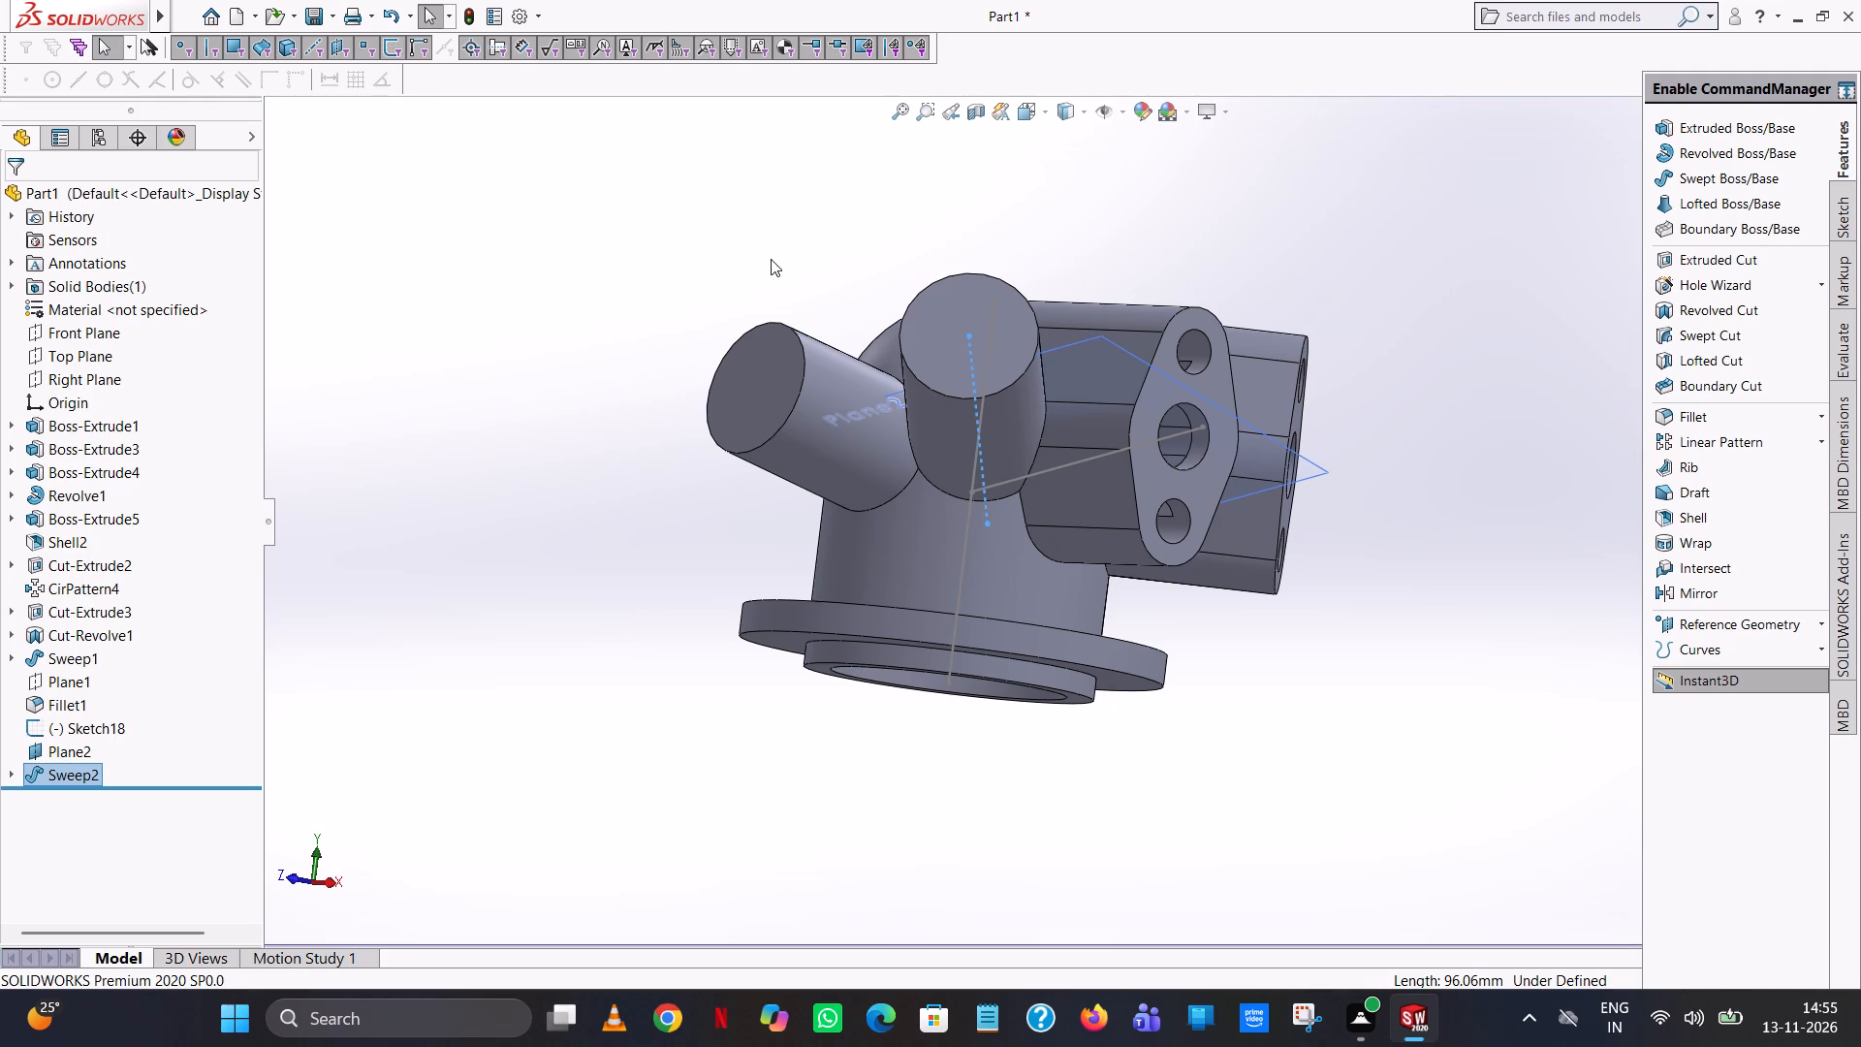
left_click(1205, 199)
Delete the earlier round arm's sweep feature, Sweep1, from the fitting.
scroll(1199, 204, "up", 1)
middle_click_drag(1195, 209, 1094, 345)
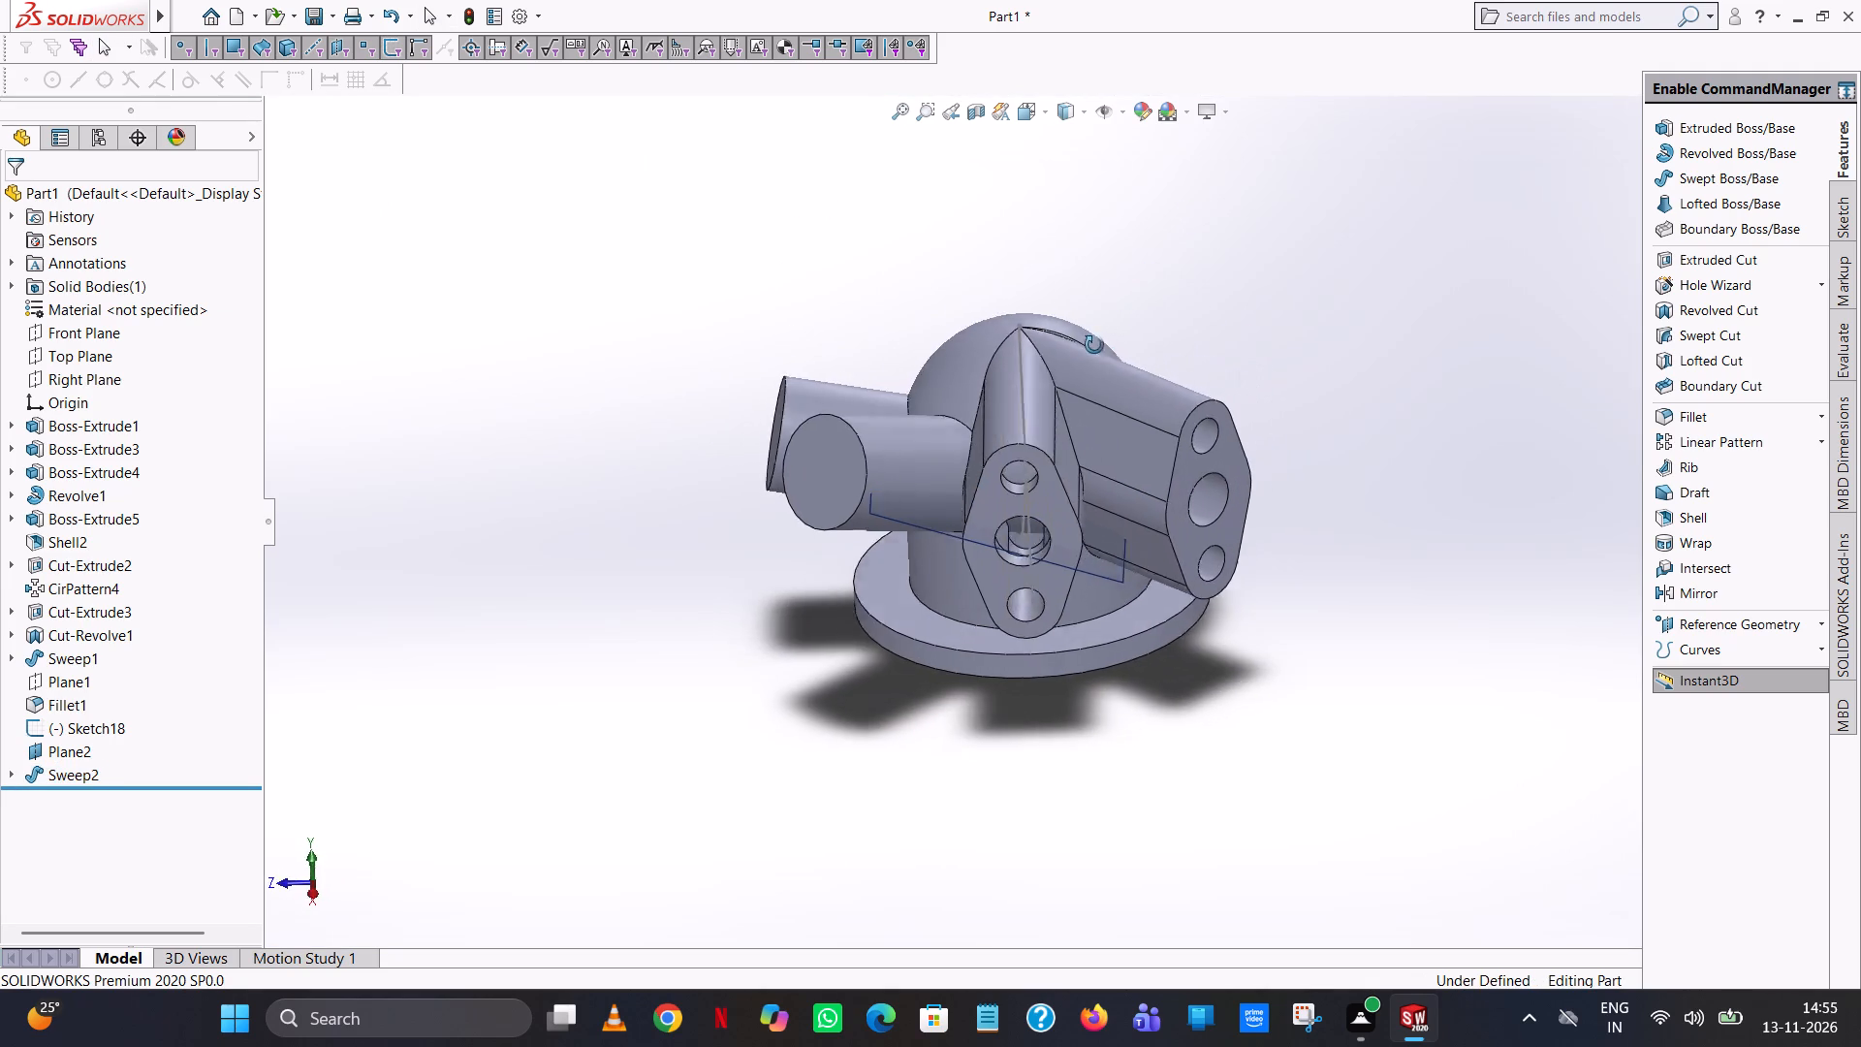
middle_click_drag(1094, 345, 1094, 313)
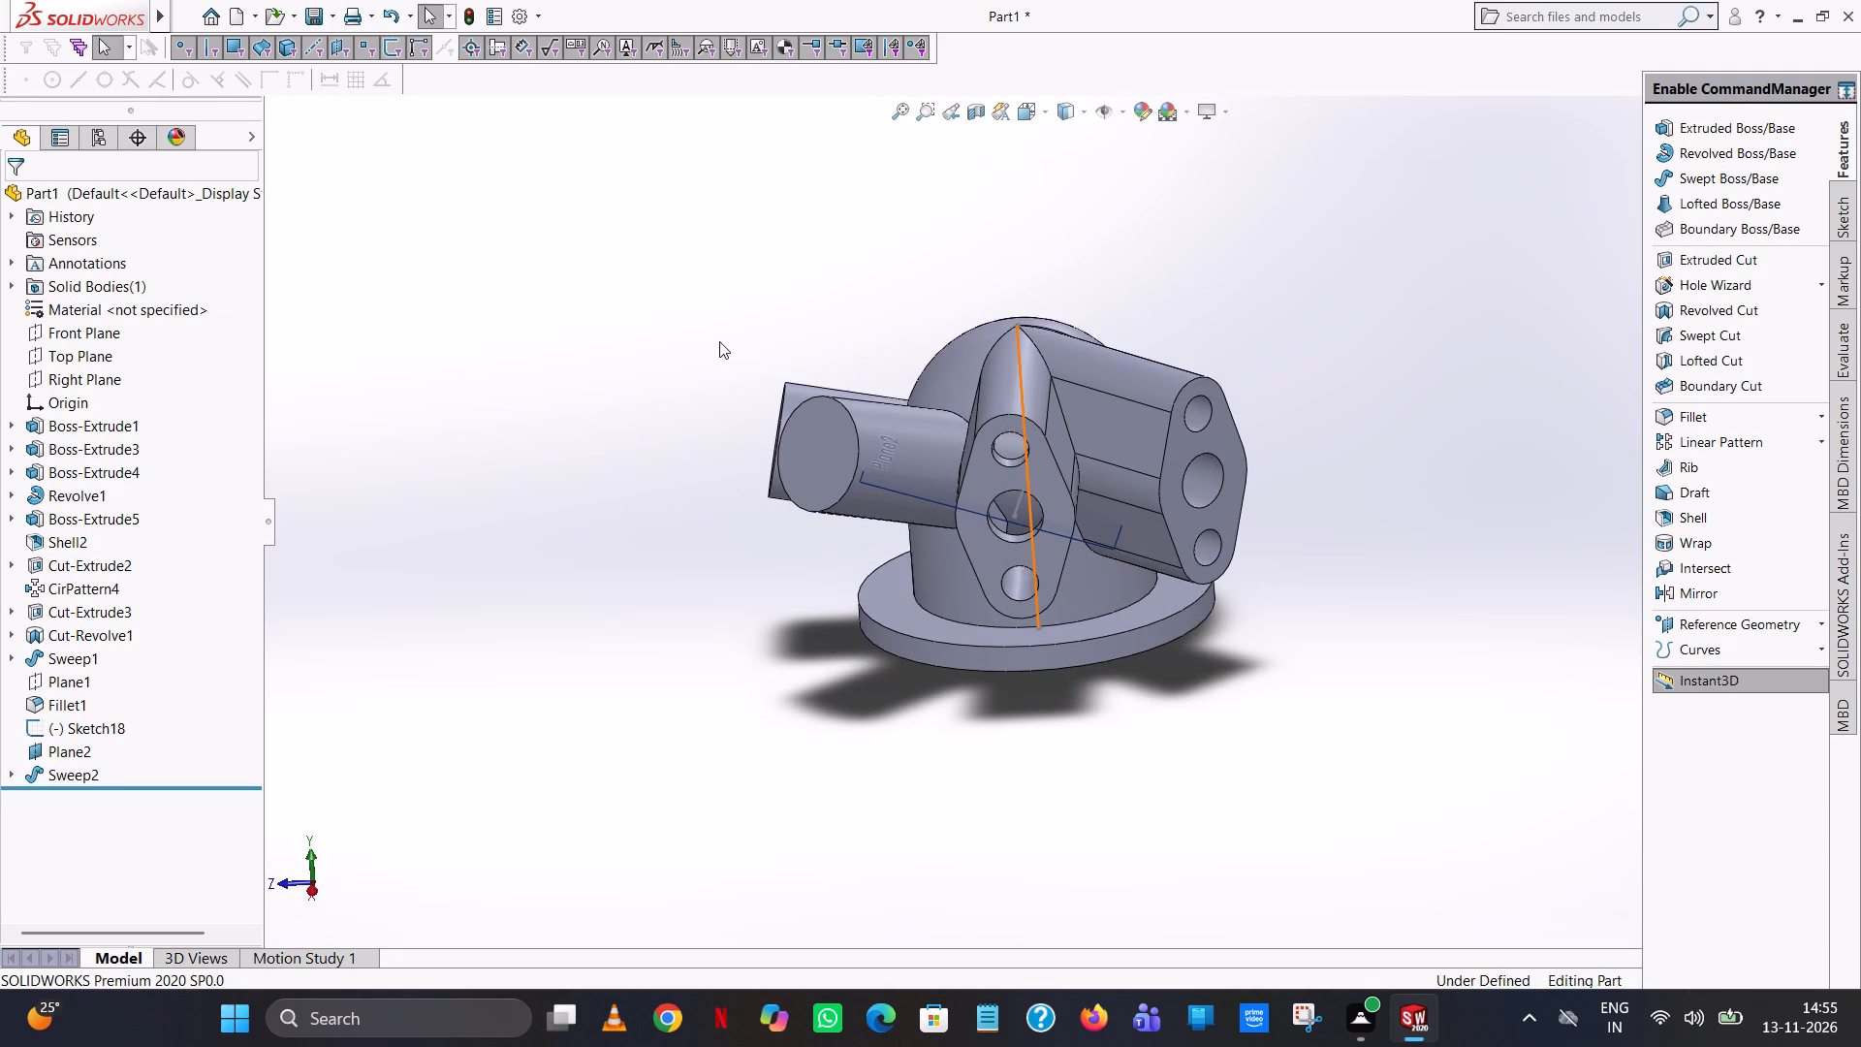
scroll(717, 339, "up", 1)
middle_click_drag(717, 339, 739, 467)
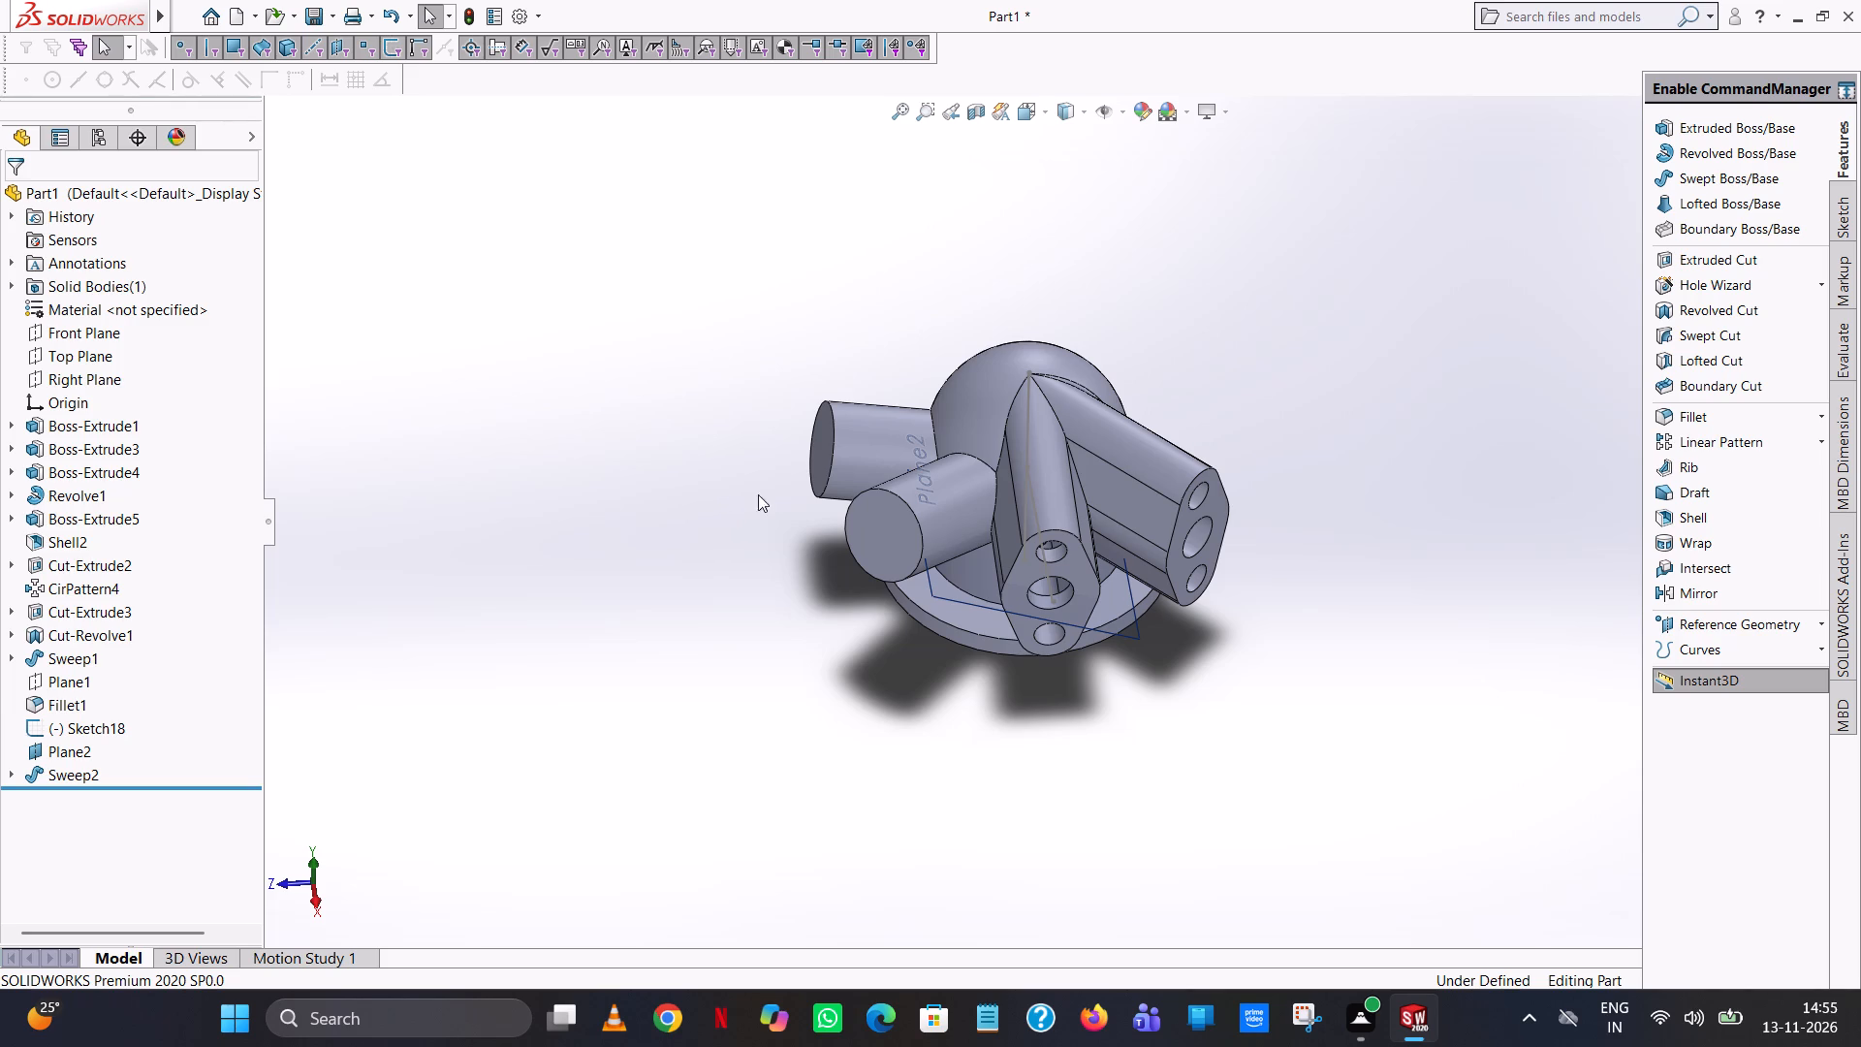
middle_click_drag(895, 443, 1027, 330)
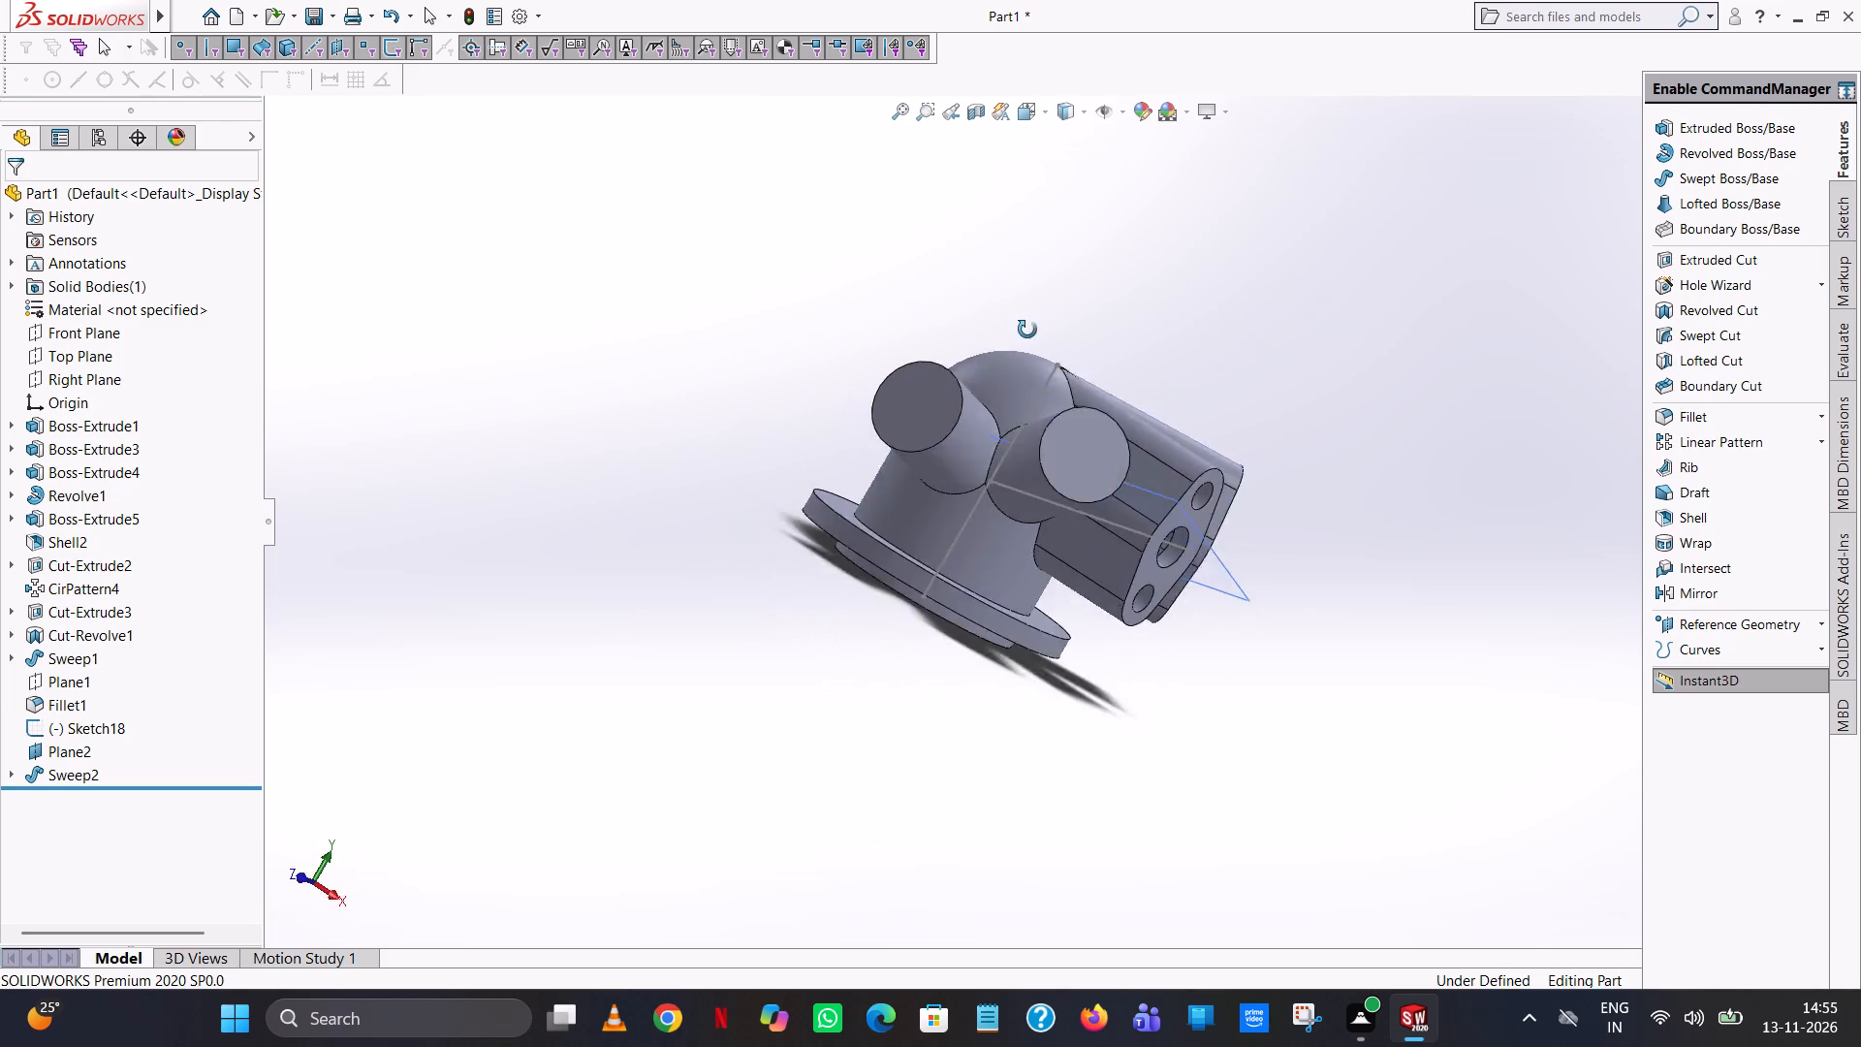
middle_click_drag(1027, 330, 1040, 525)
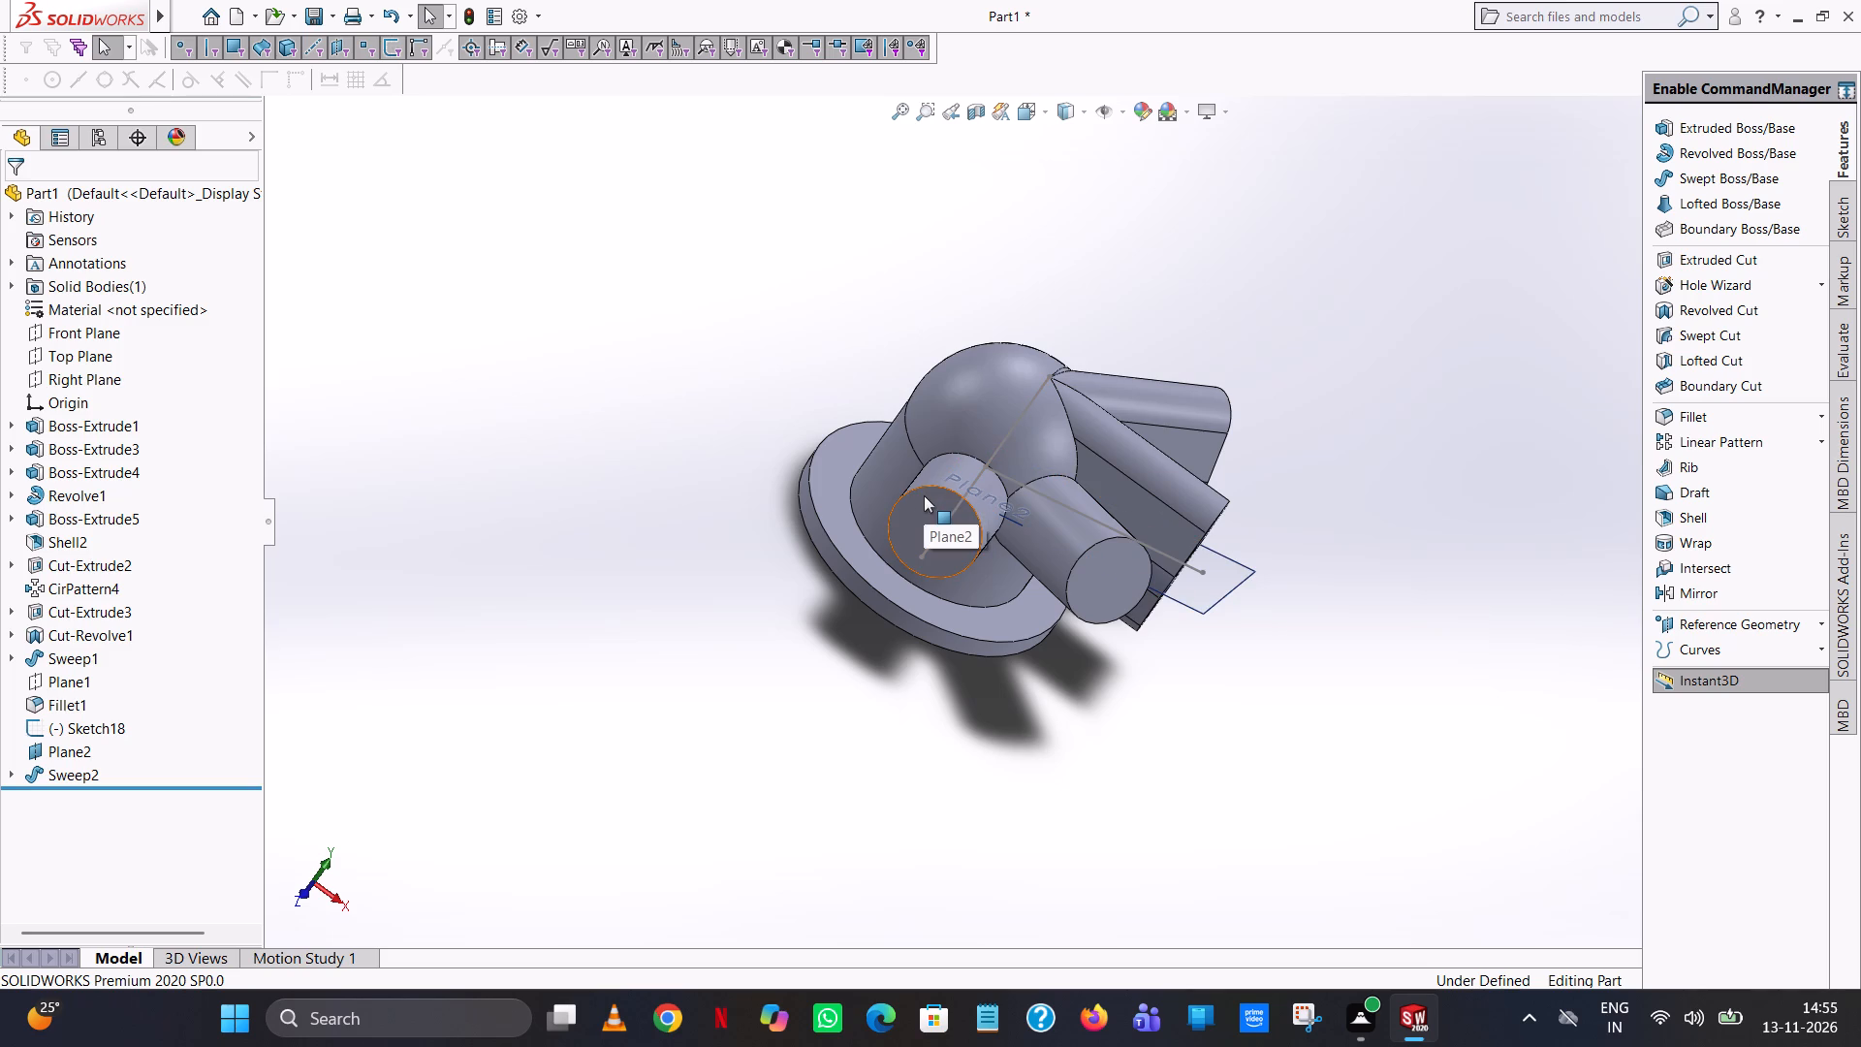
left_click(924, 495)
right_click(924, 495)
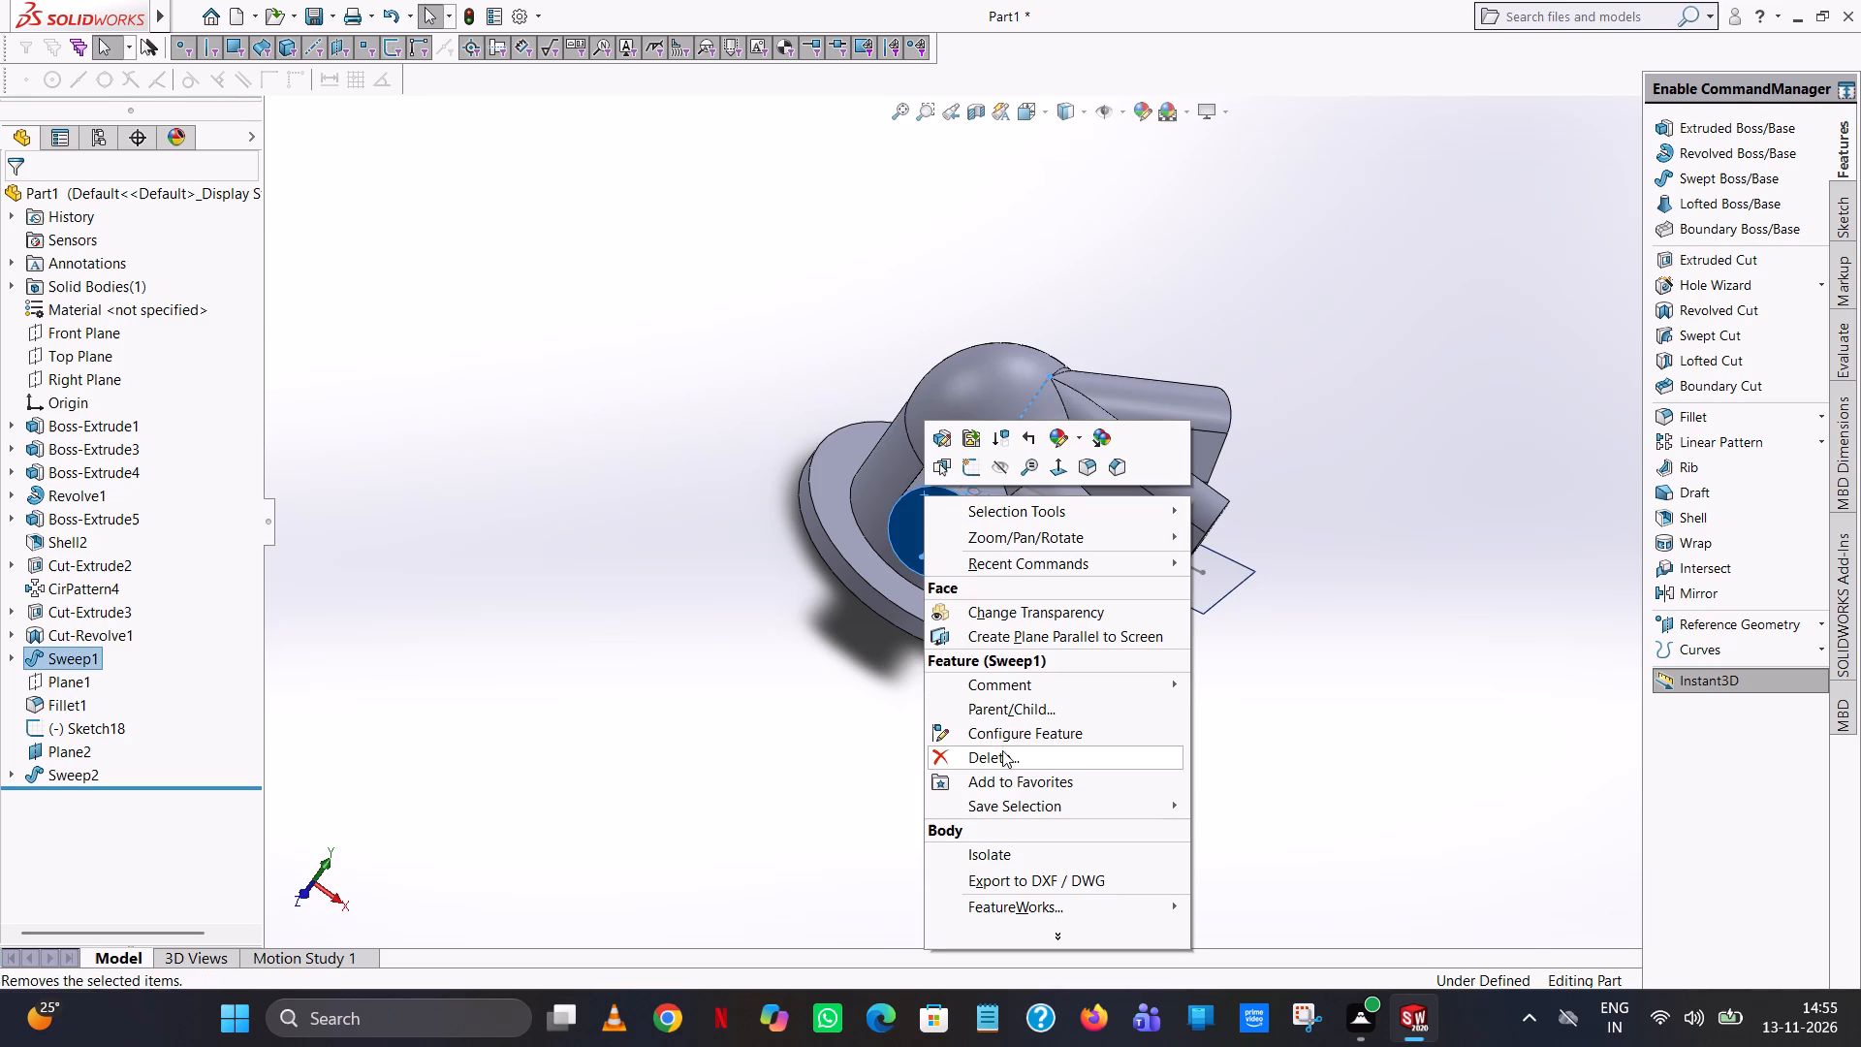
left_click(1003, 752)
left_click(1085, 374)
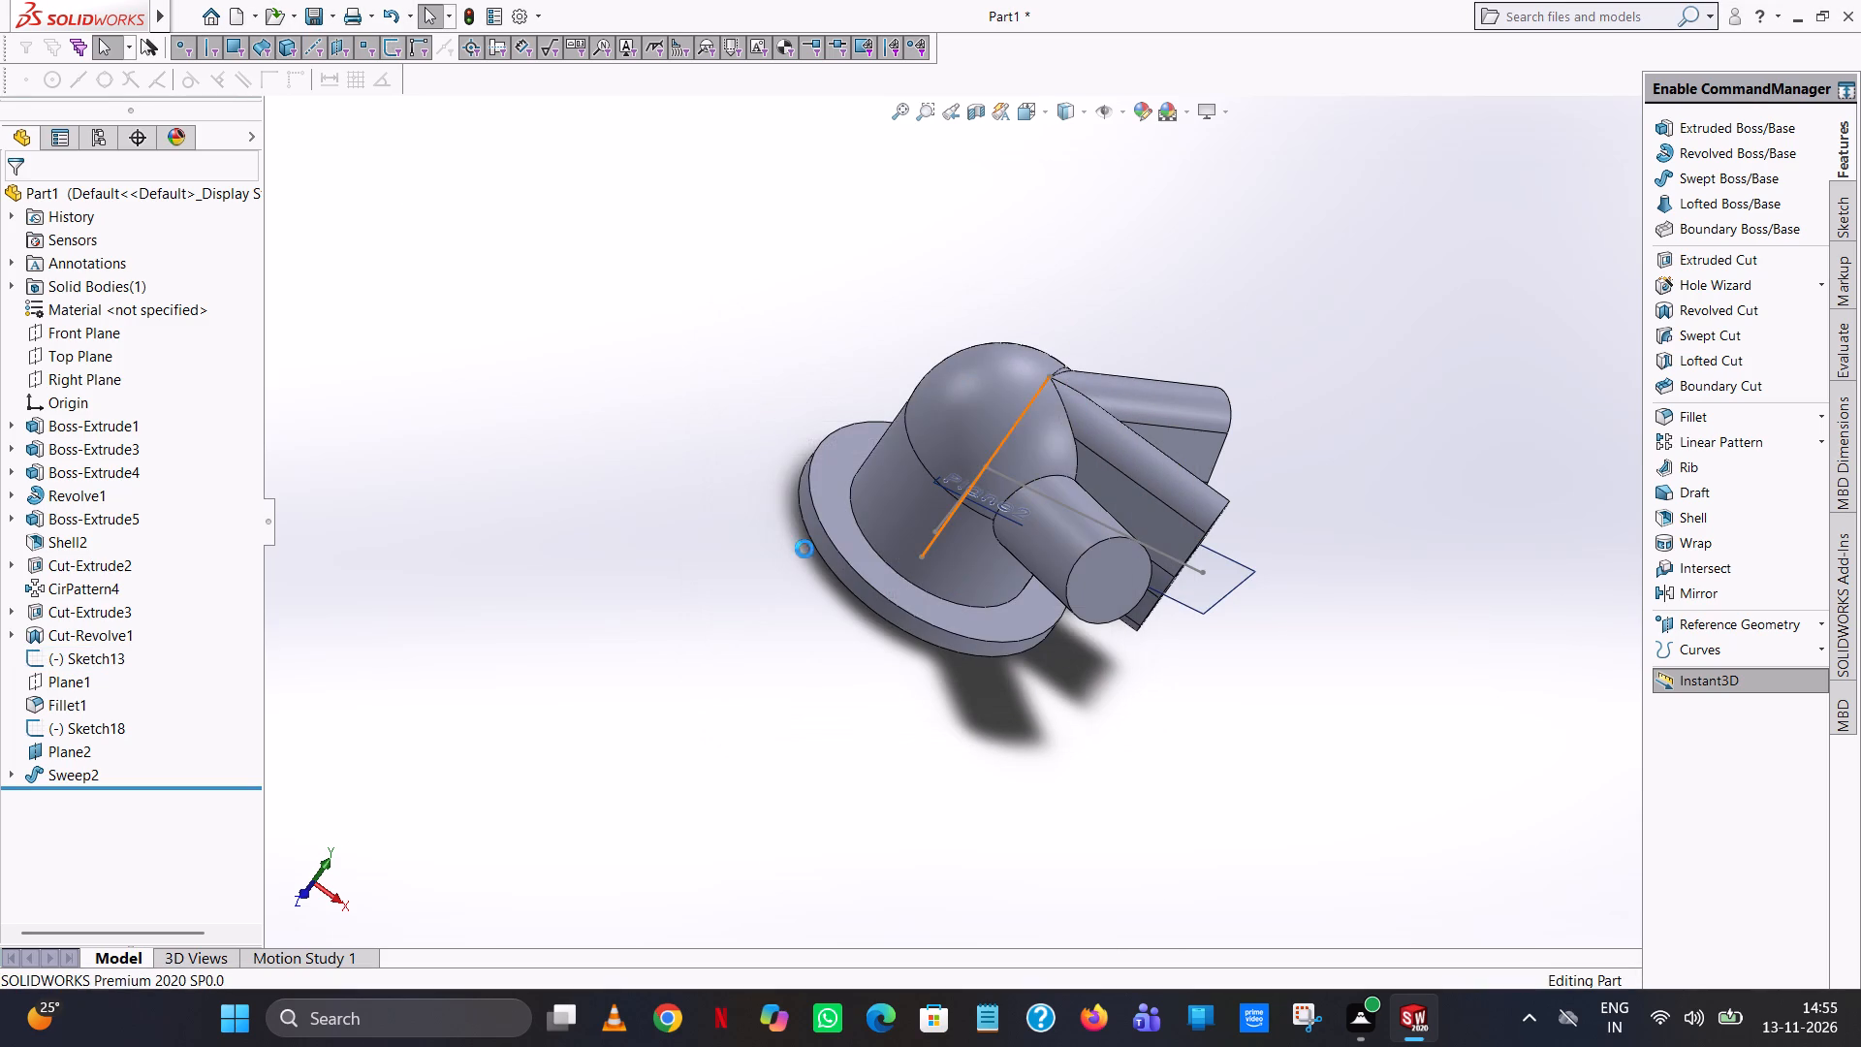
Delete Sketch13, the leftover path line of the removed round arm.
left_click(1011, 432)
right_click(1011, 432)
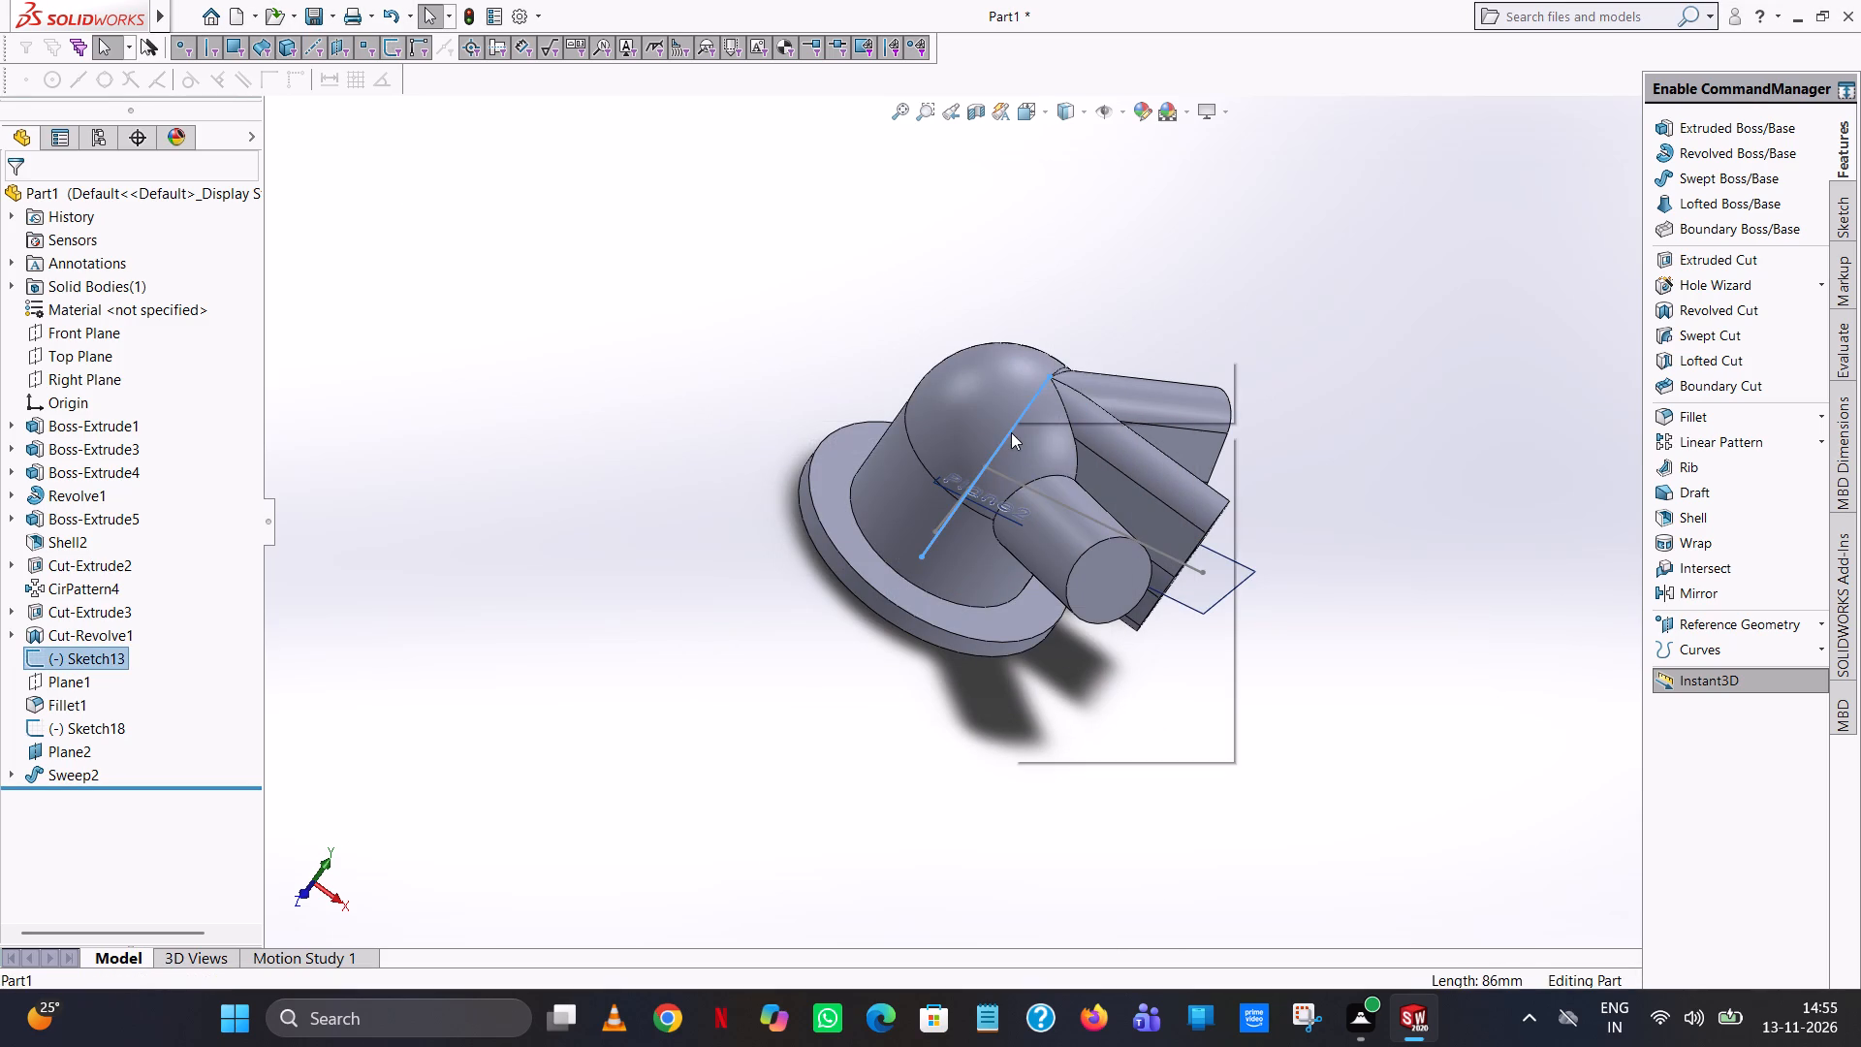
left_click(1054, 666)
left_click(1079, 389)
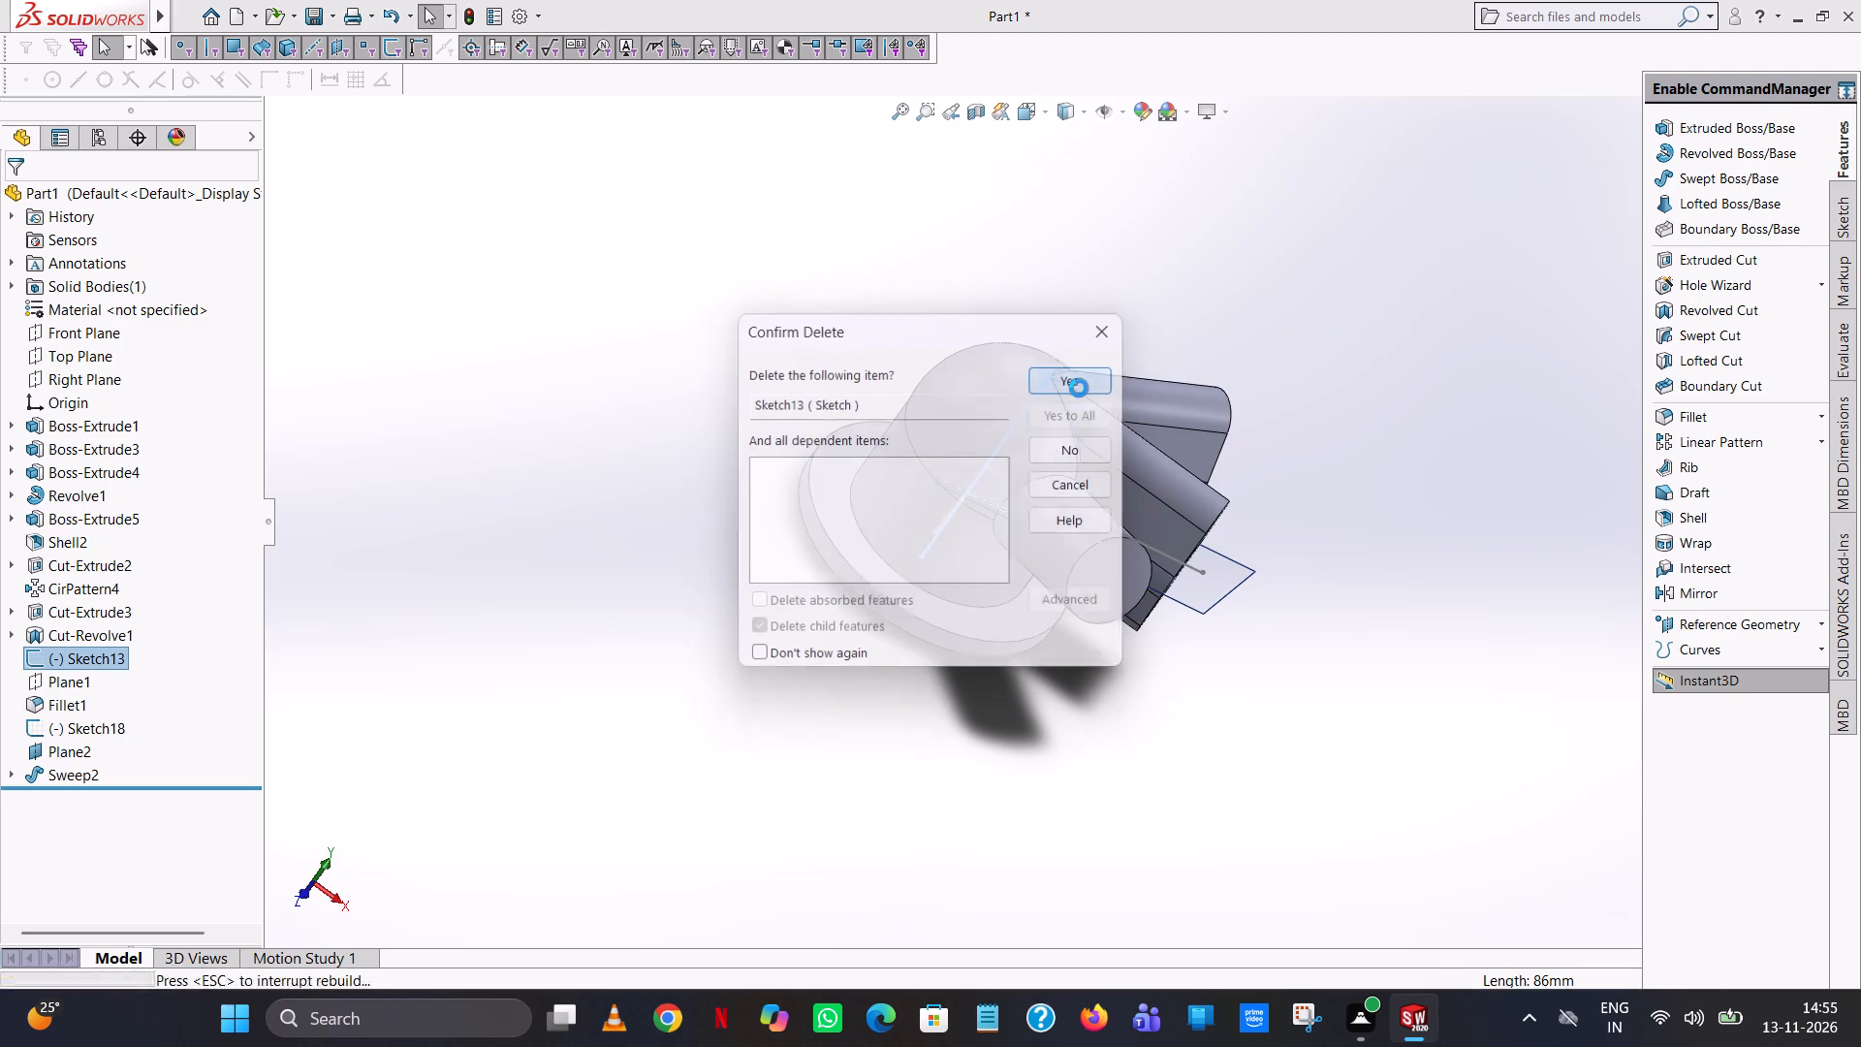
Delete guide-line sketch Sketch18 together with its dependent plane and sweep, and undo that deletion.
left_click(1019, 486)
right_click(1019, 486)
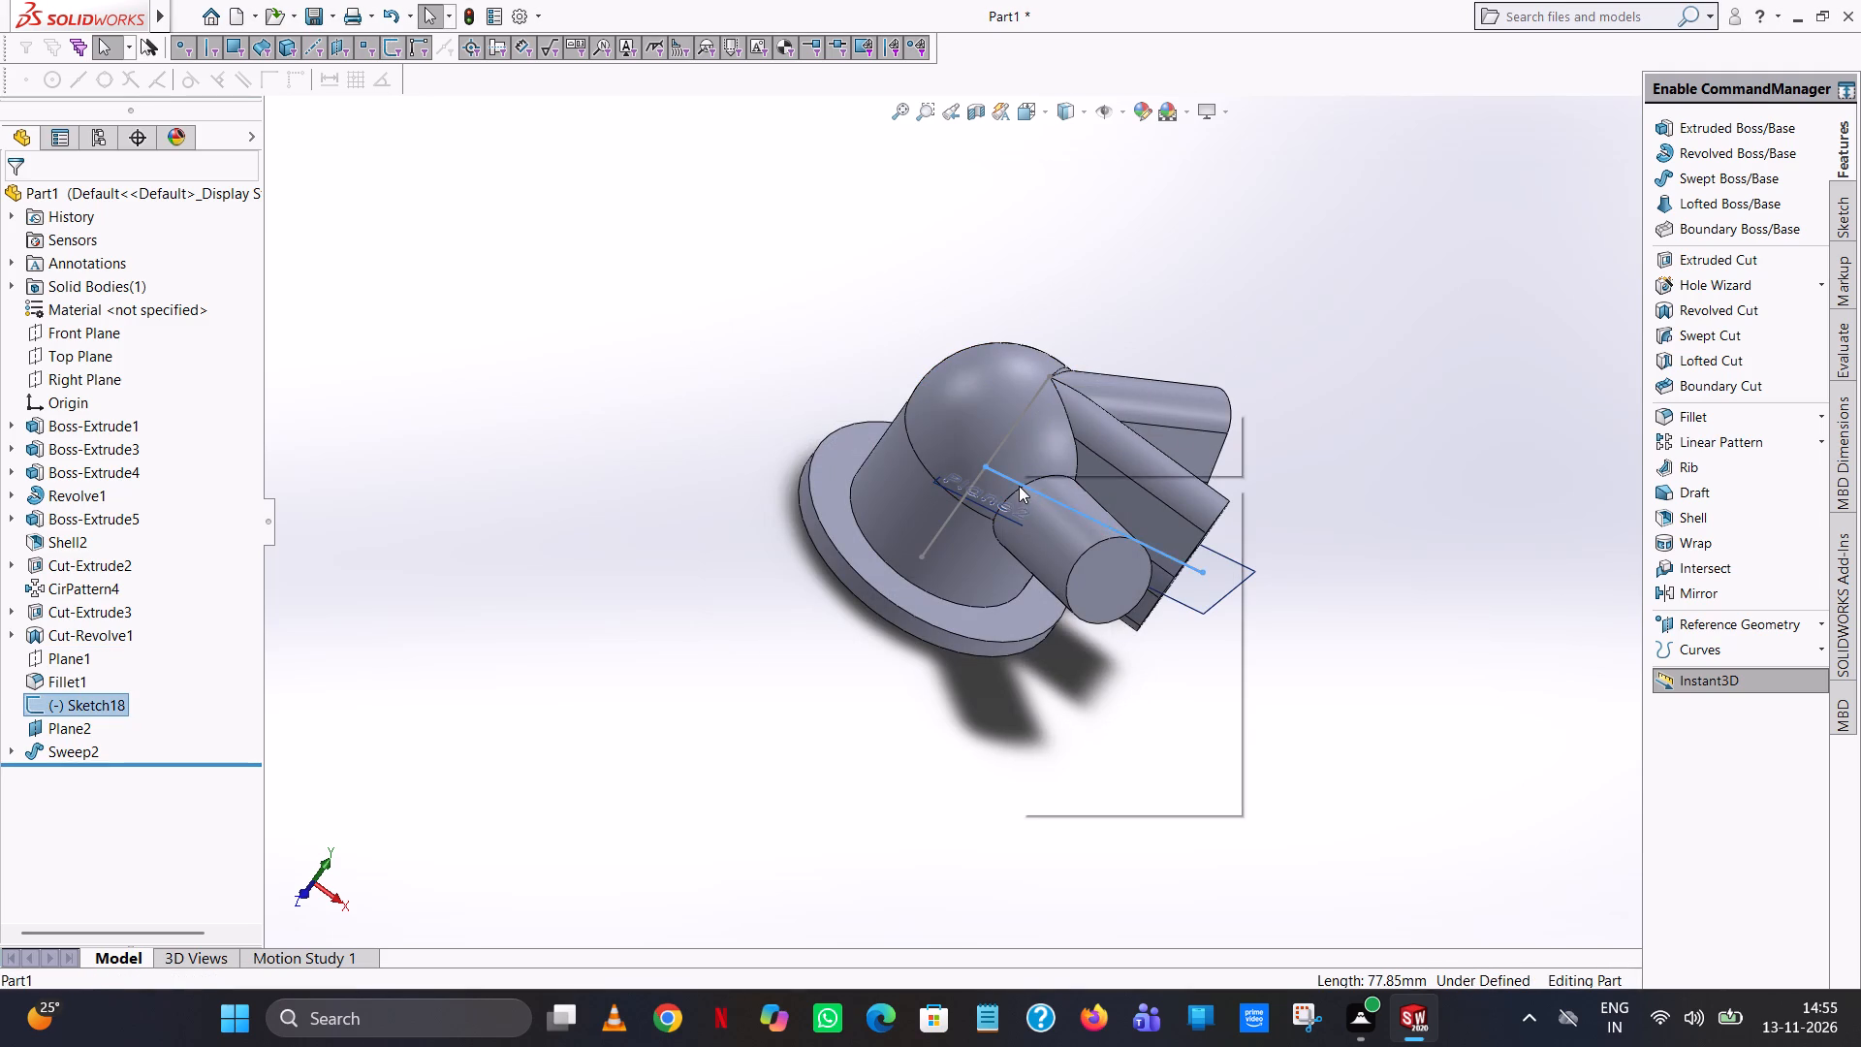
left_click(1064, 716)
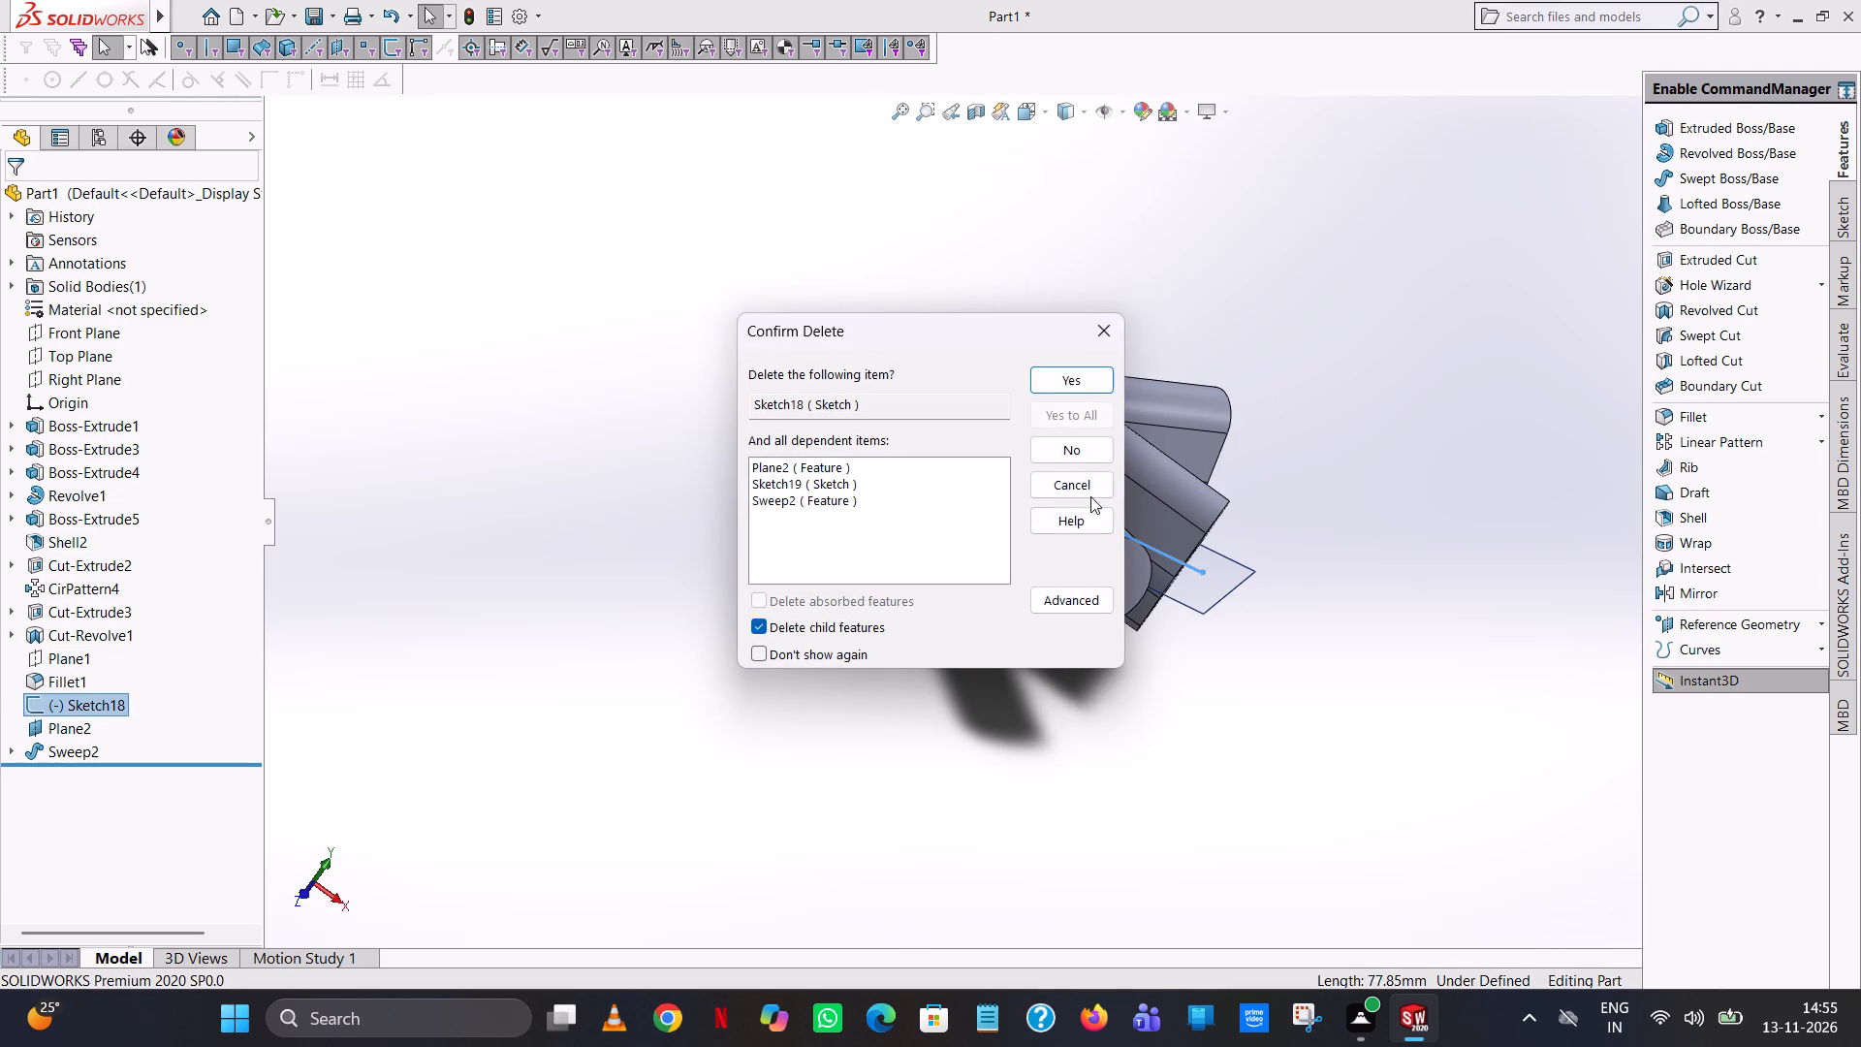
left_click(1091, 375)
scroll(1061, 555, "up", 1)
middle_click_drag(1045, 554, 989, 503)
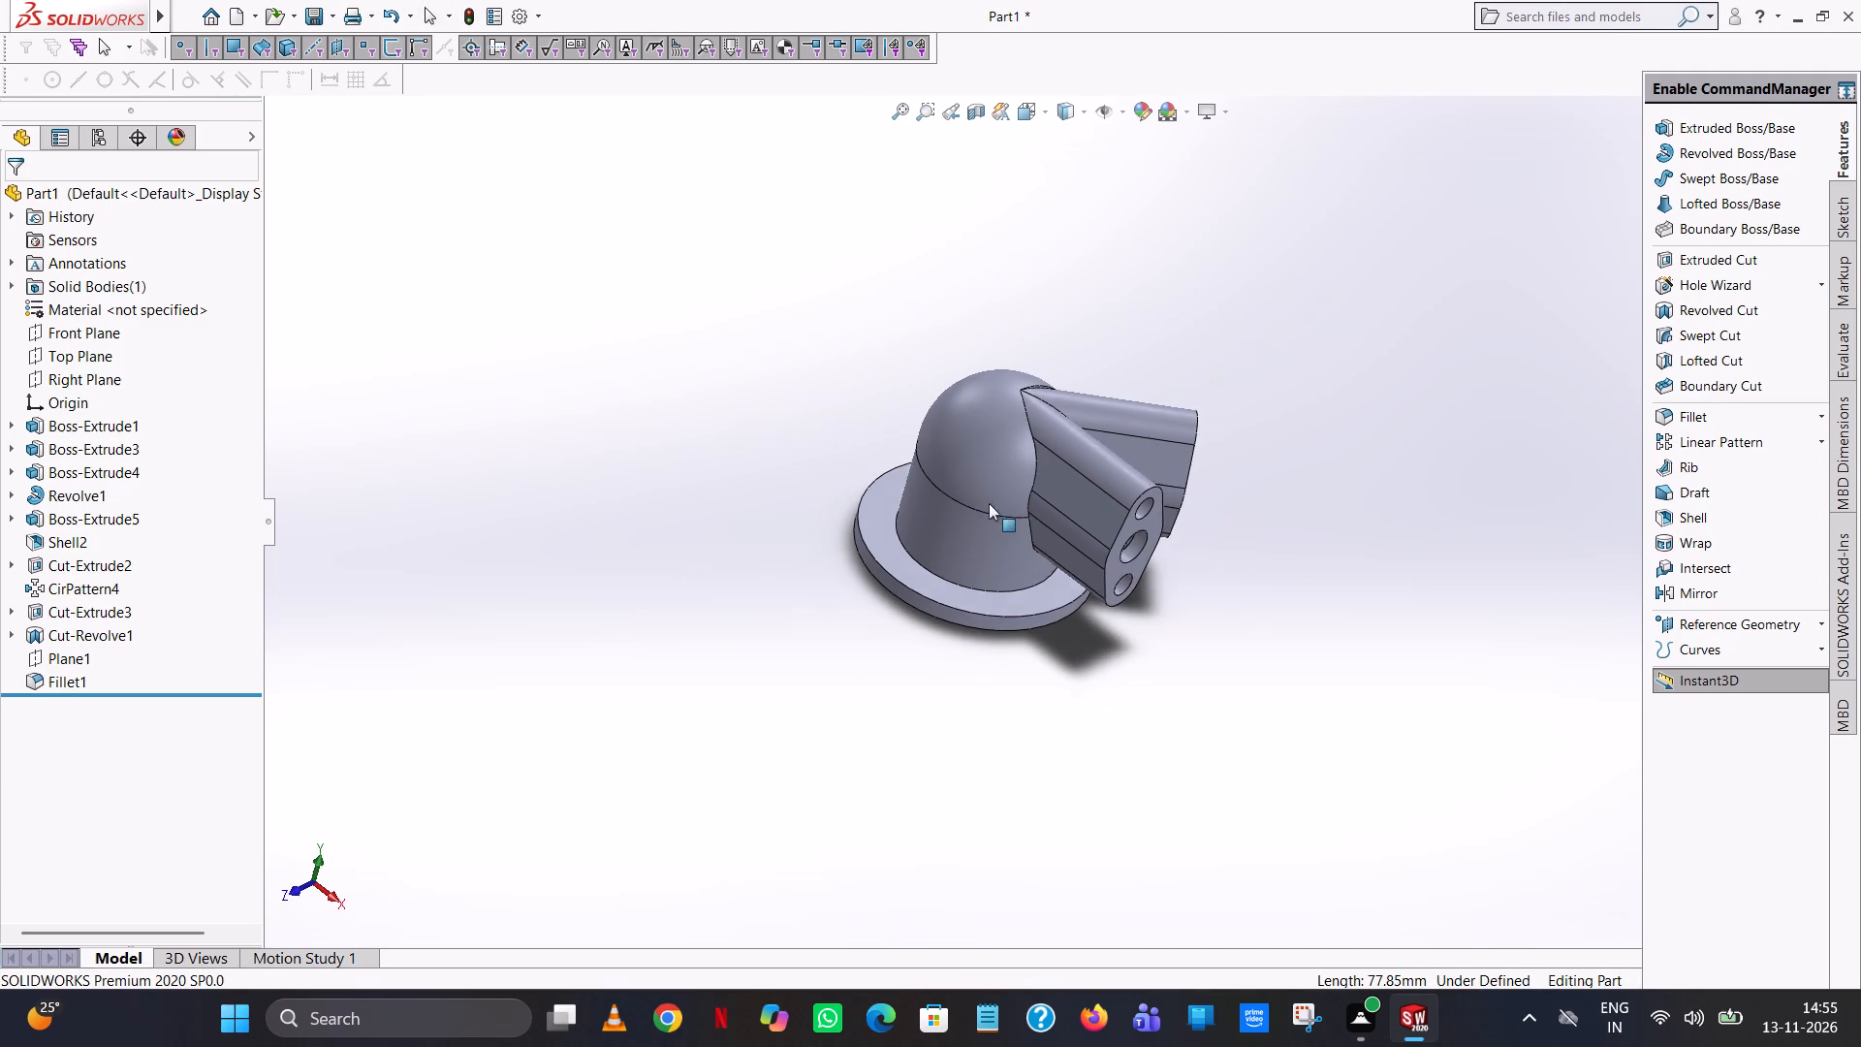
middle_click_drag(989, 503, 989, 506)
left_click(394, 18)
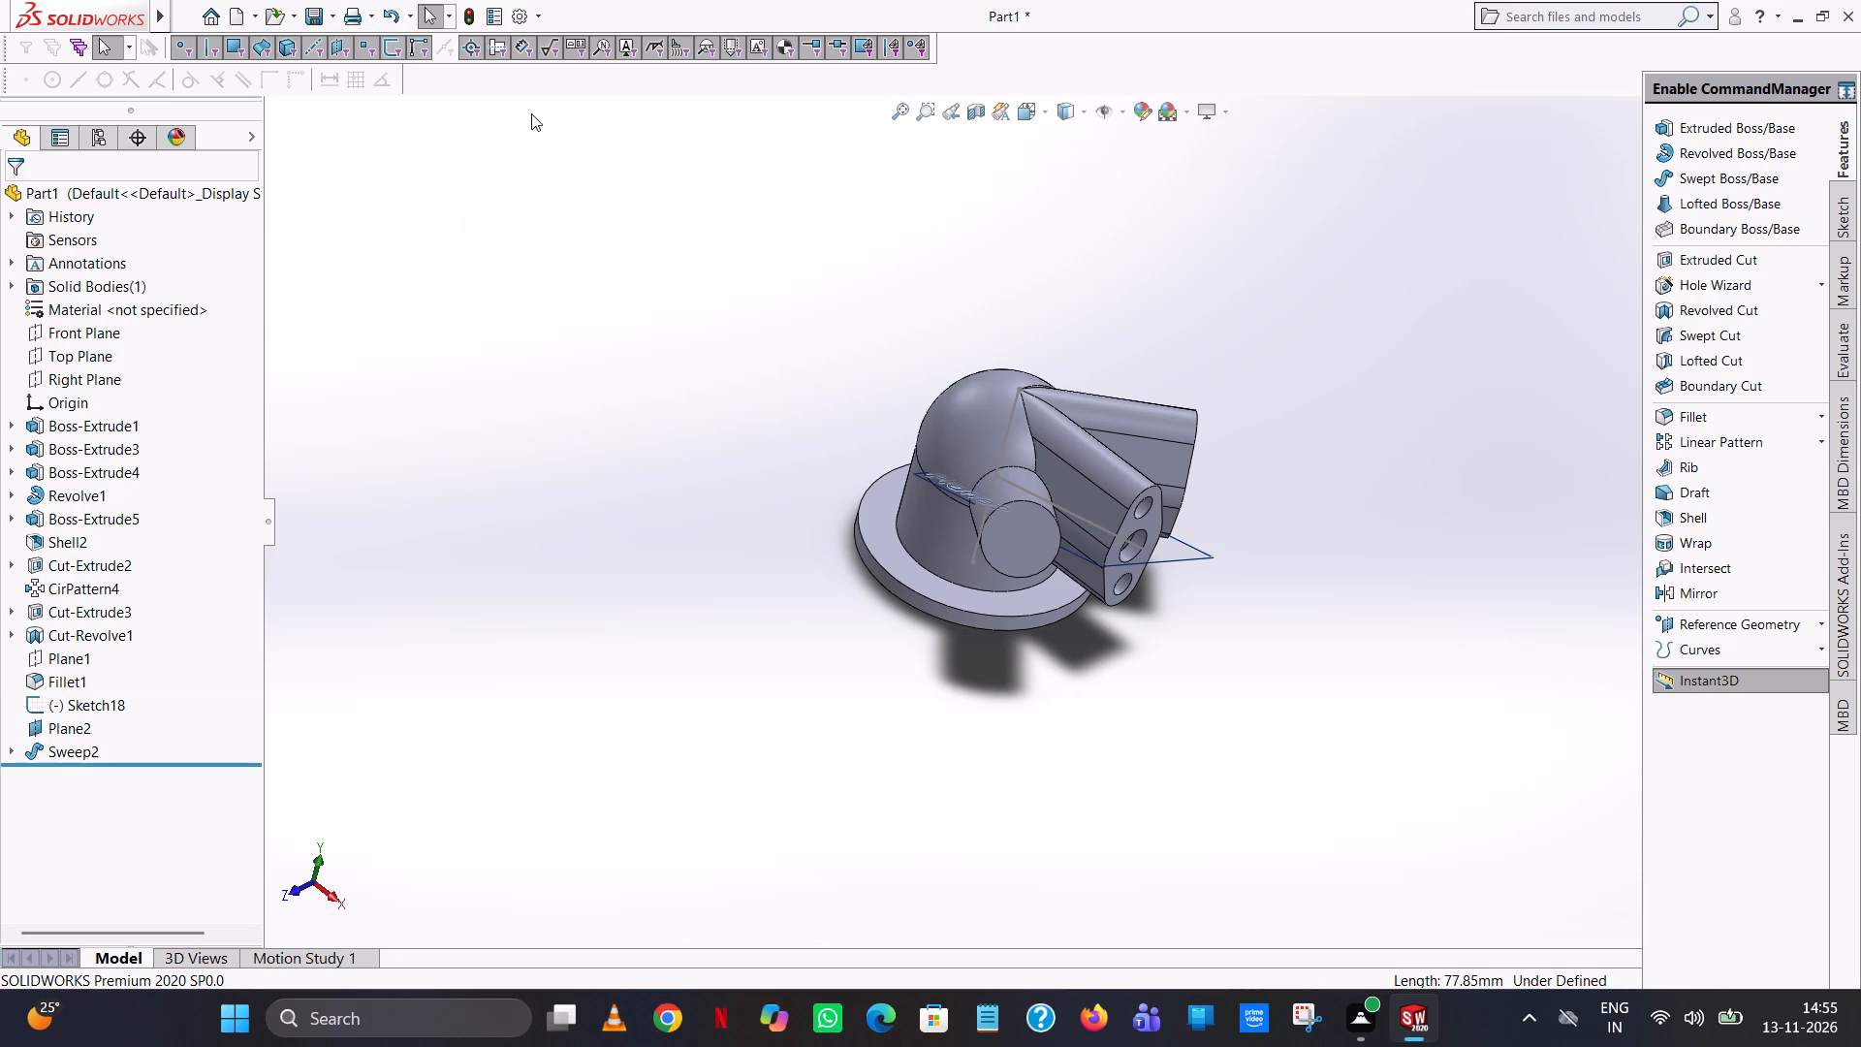
Hide the guide-line sketch Sketch18 that crosses the dome and oval flange arm.
scroll(1028, 468, "down", 9)
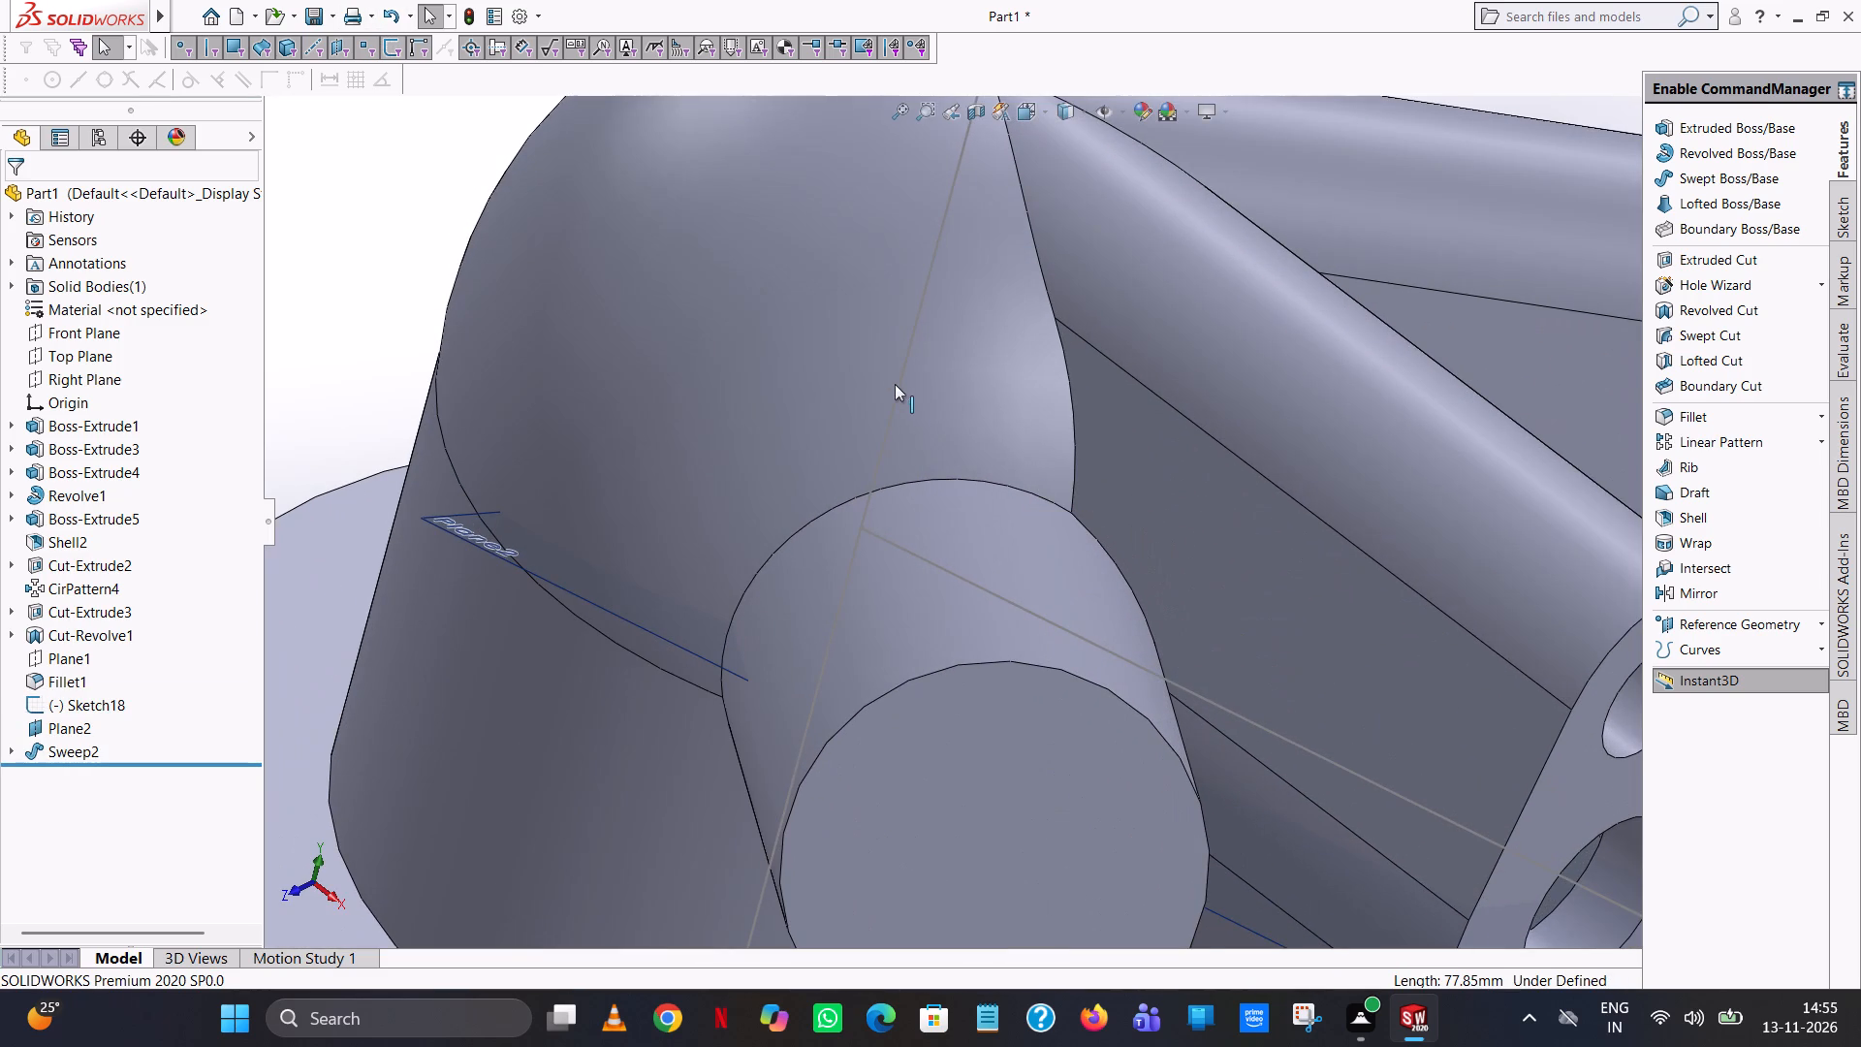
left_click(899, 387)
right_click(899, 387)
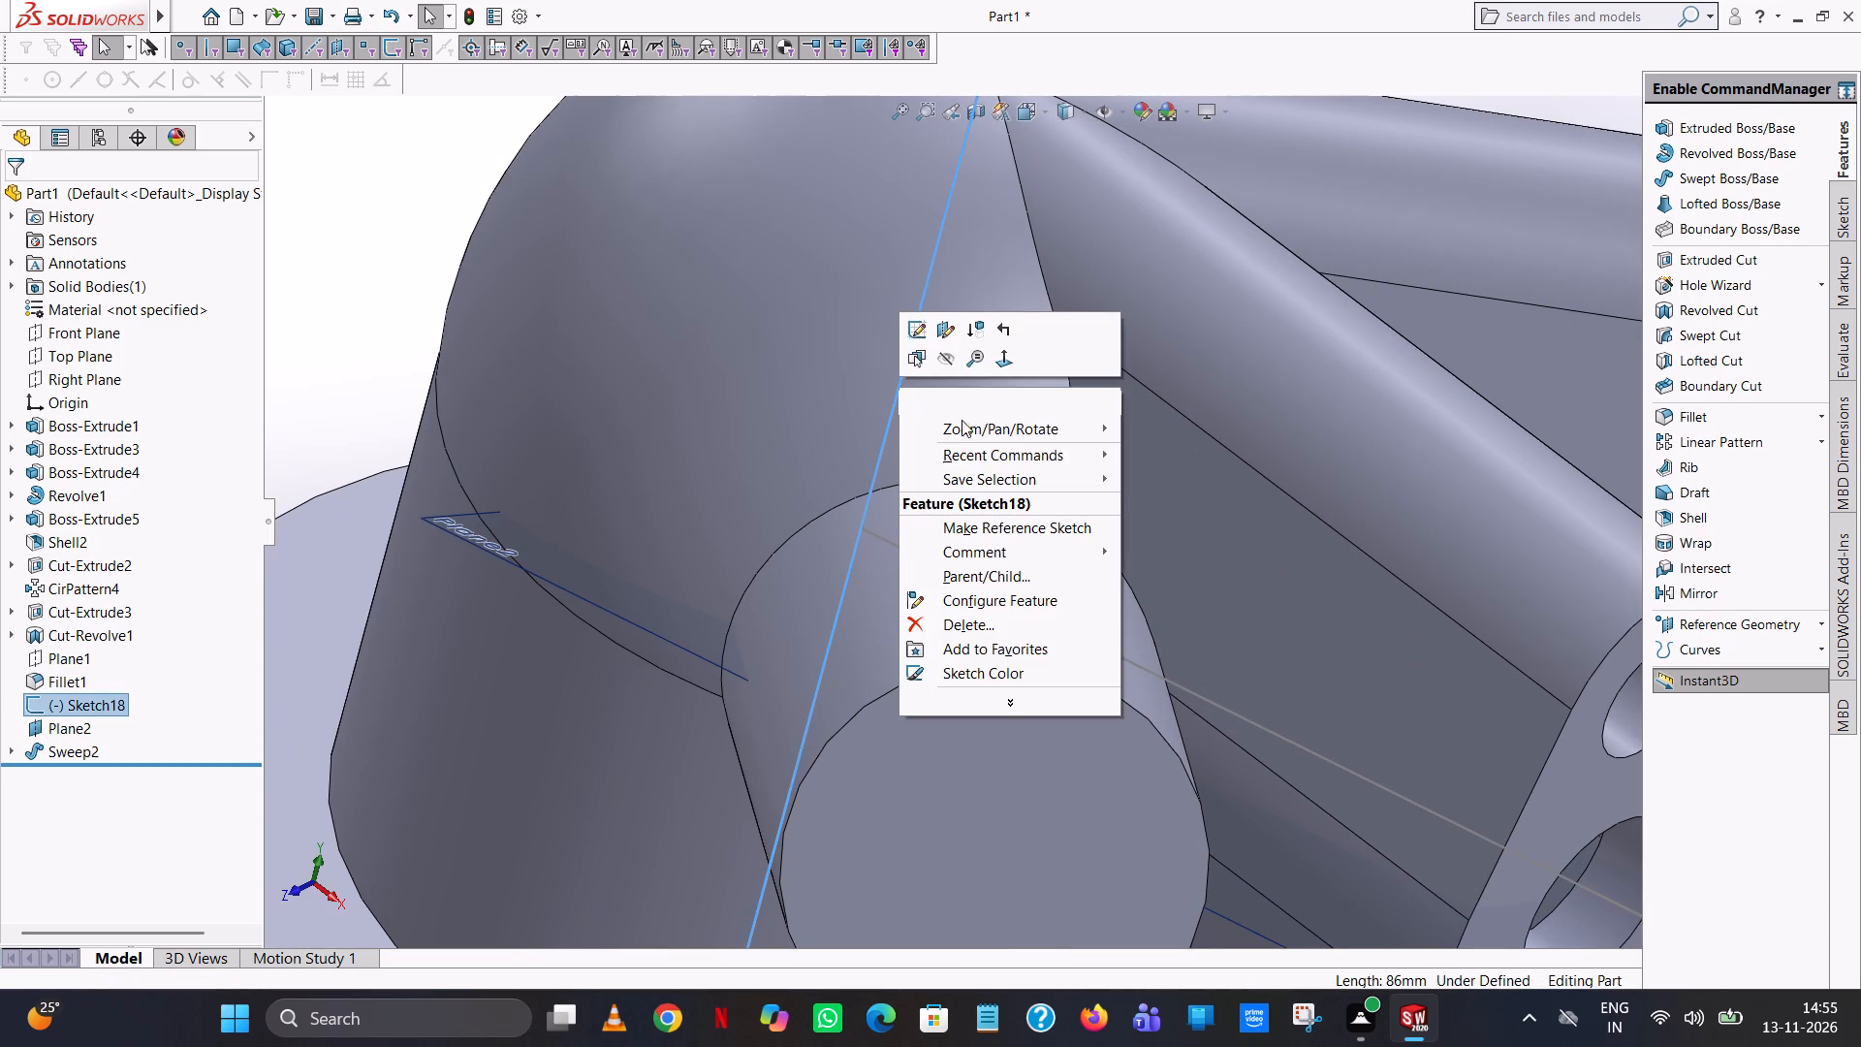
left_click(946, 362)
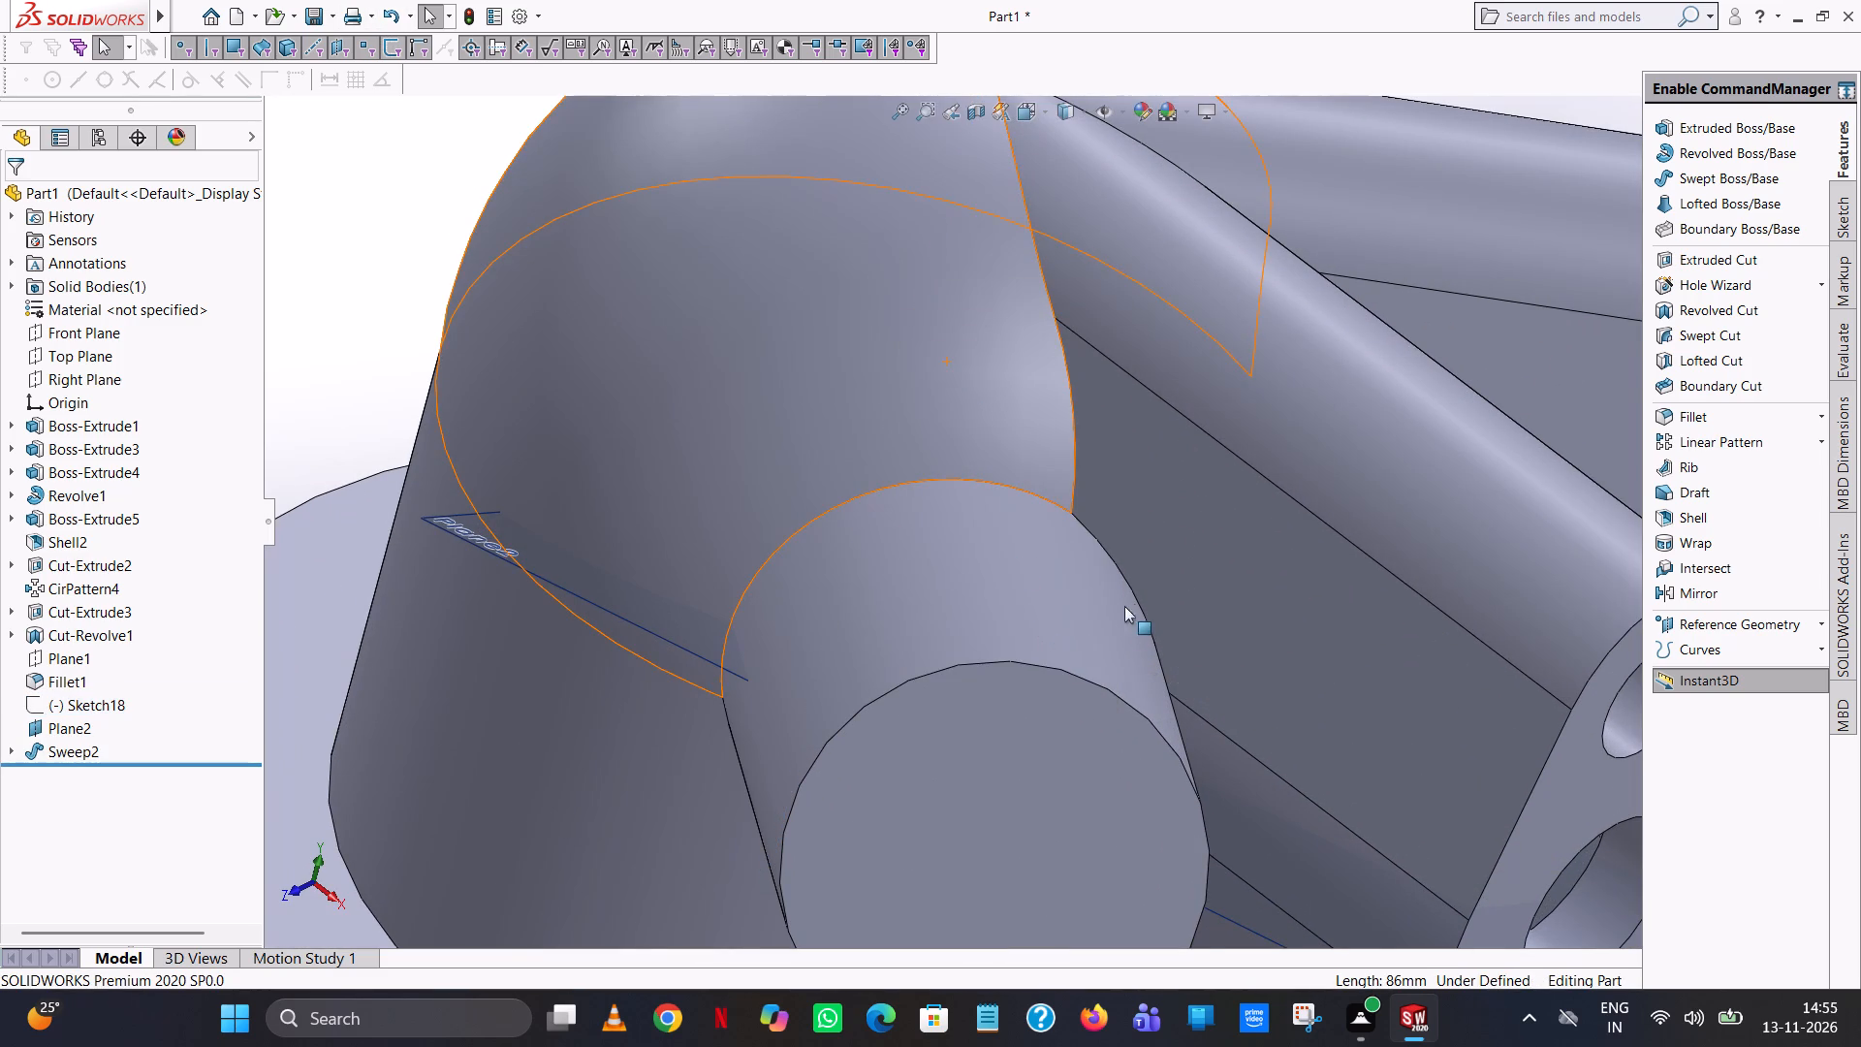
Hide the reference plane Plane2 that passes through the arms.
scroll(1139, 604, "up", 8)
middle_click_drag(1129, 597, 1042, 501)
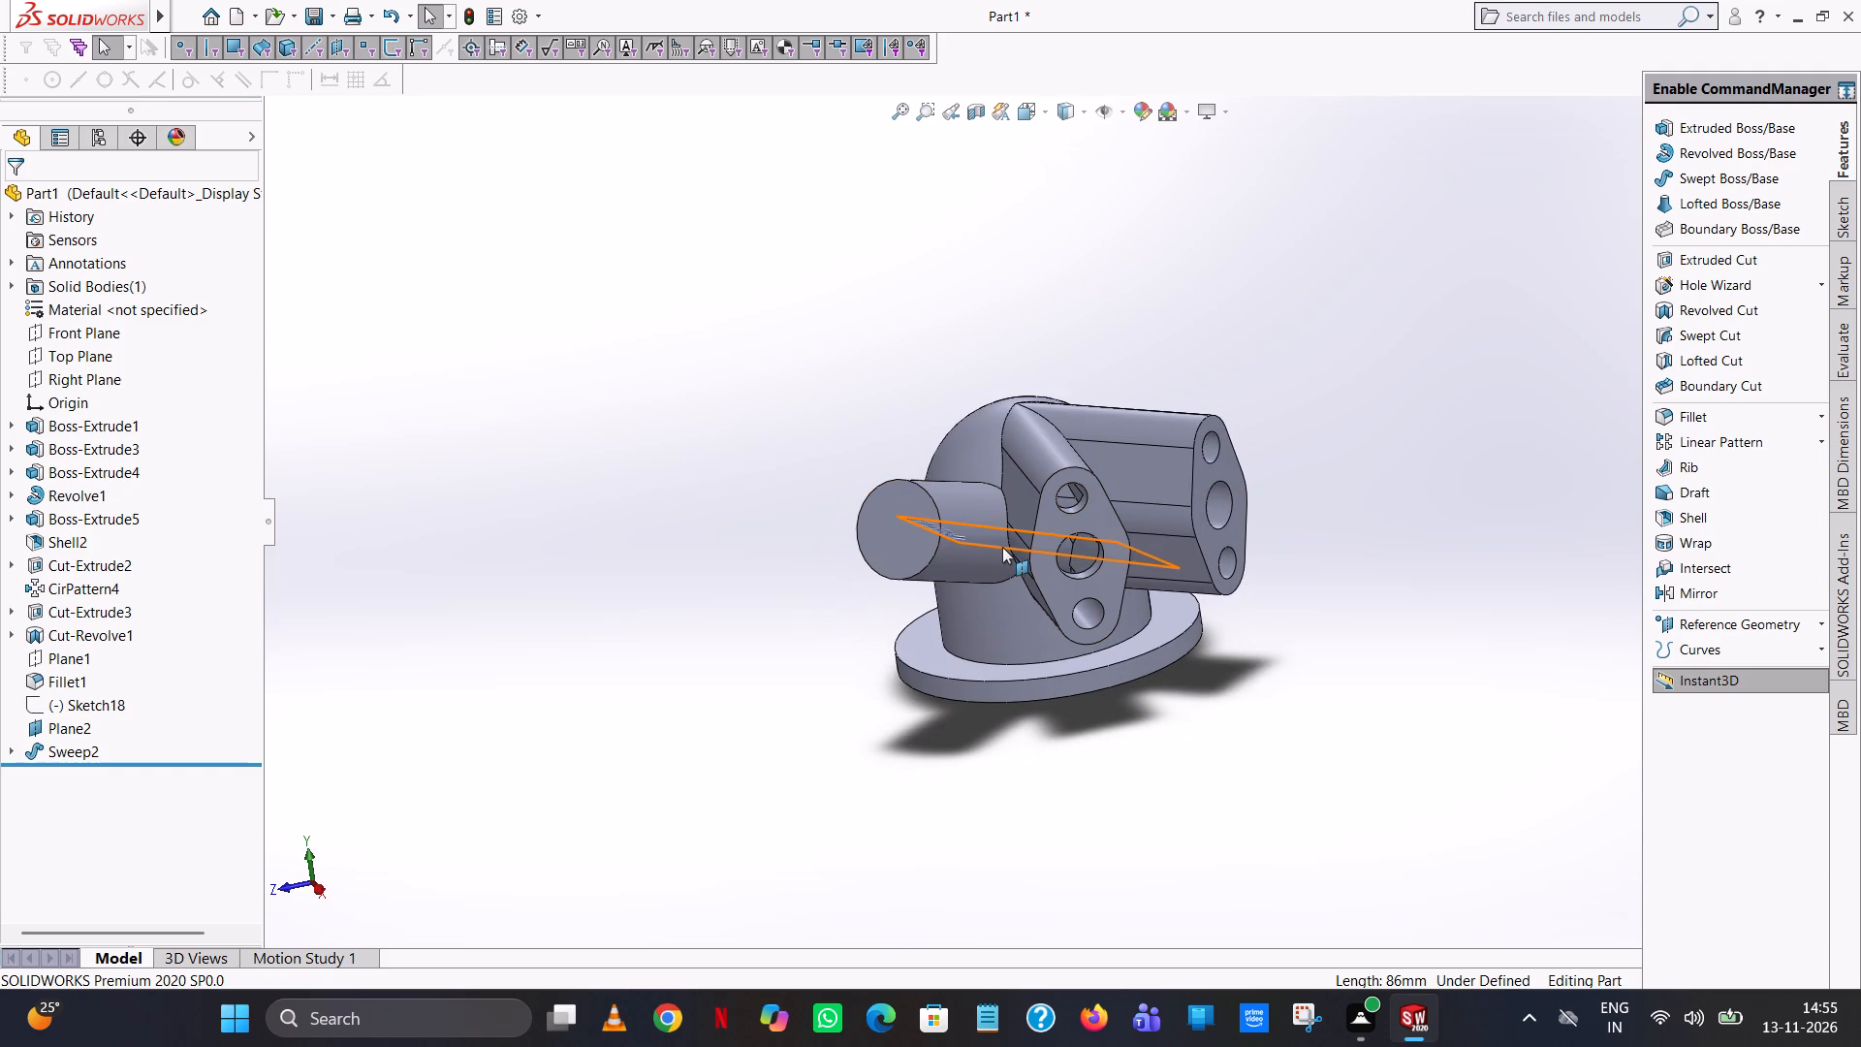
left_click(1002, 547)
right_click(1002, 547)
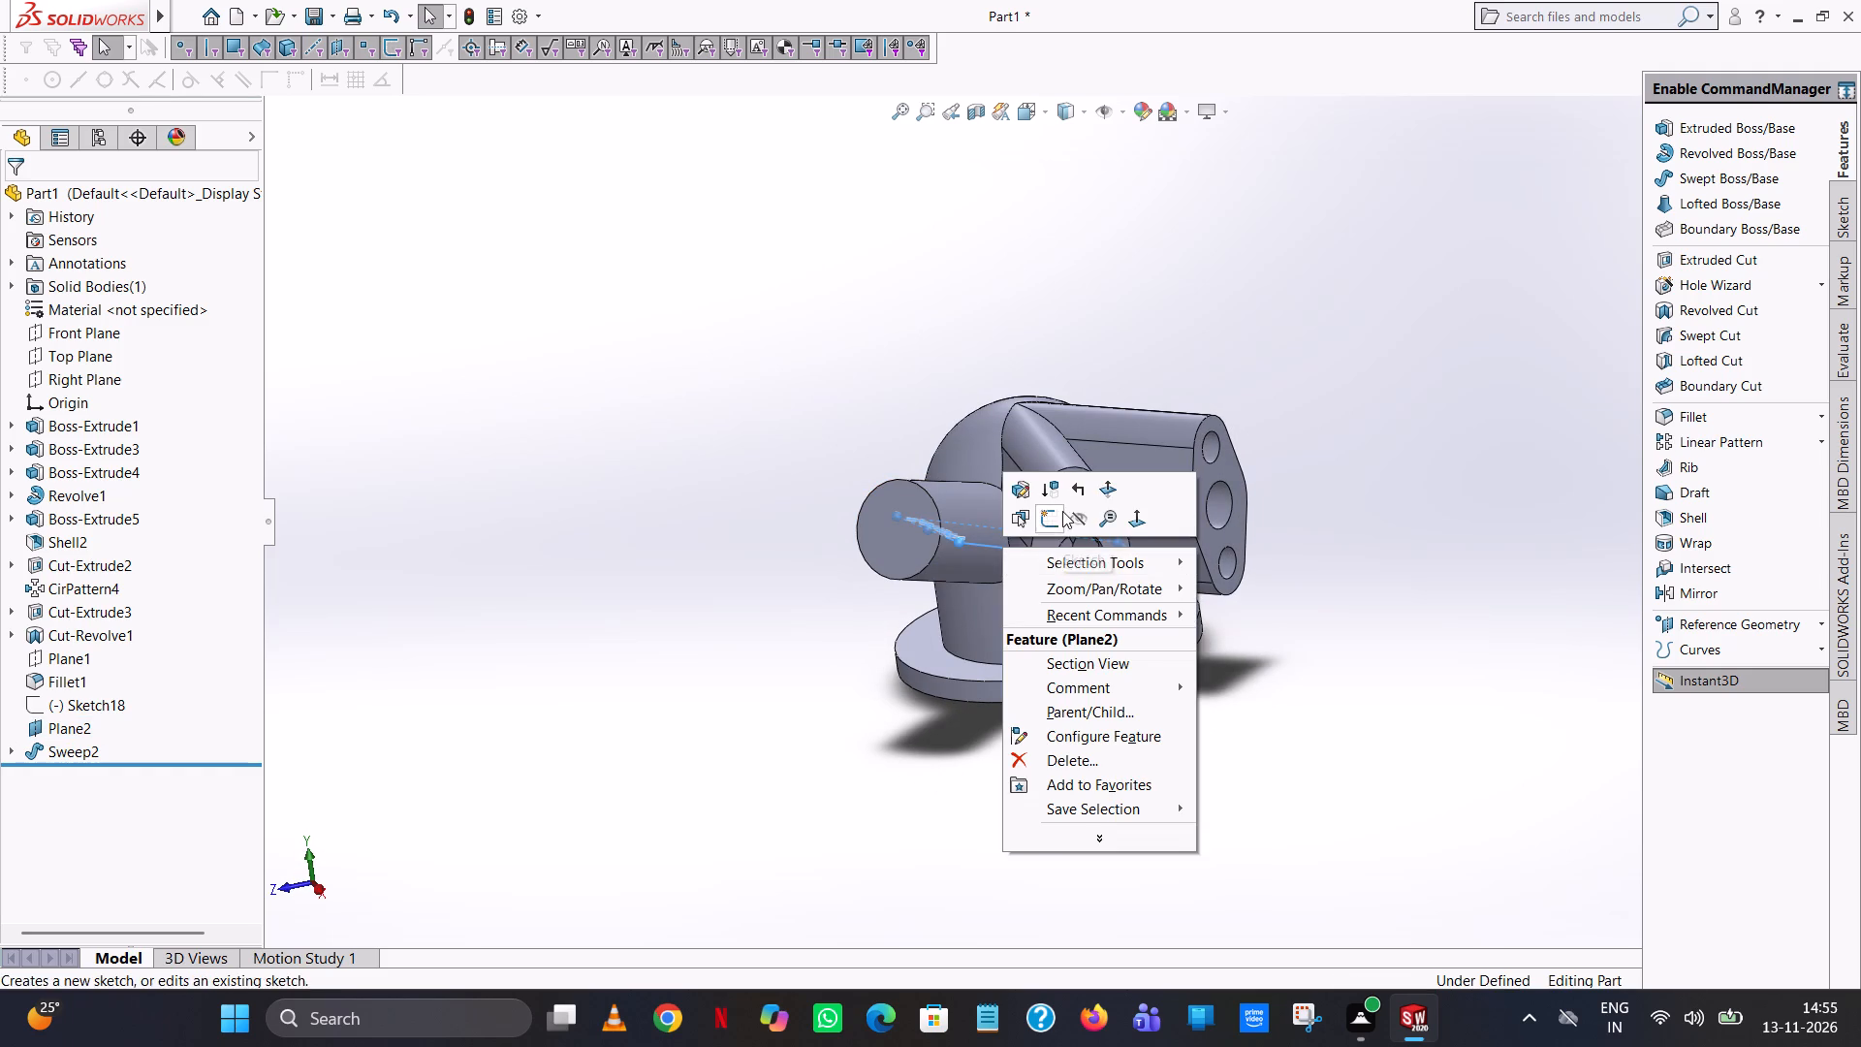
left_click(1081, 516)
Examine the fitting's hollow underside and the inner end of the swept round arm, and return to the arm's outer end face.
middle_click_drag(1342, 380, 1238, 450)
scroll(1334, 375, "up", 1)
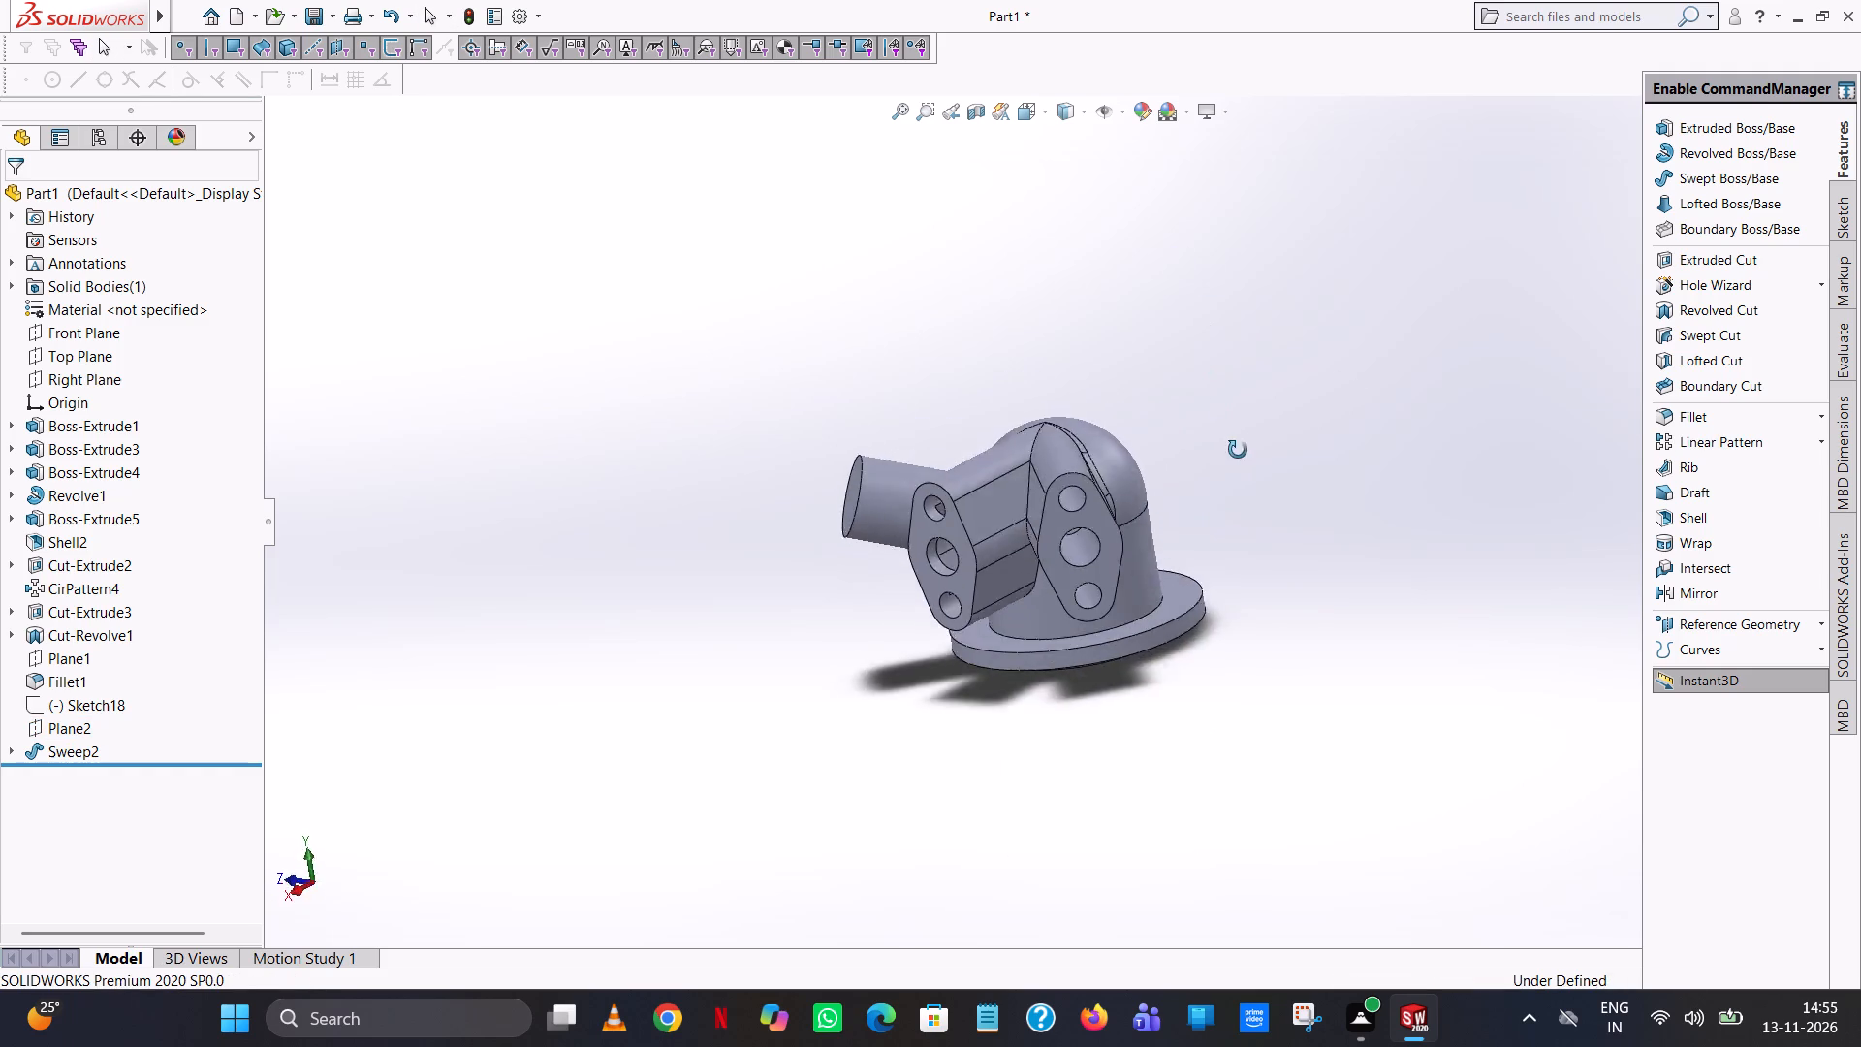
middle_click_drag(1238, 450, 1250, 0)
middle_click_drag(1192, 352, 1221, 228)
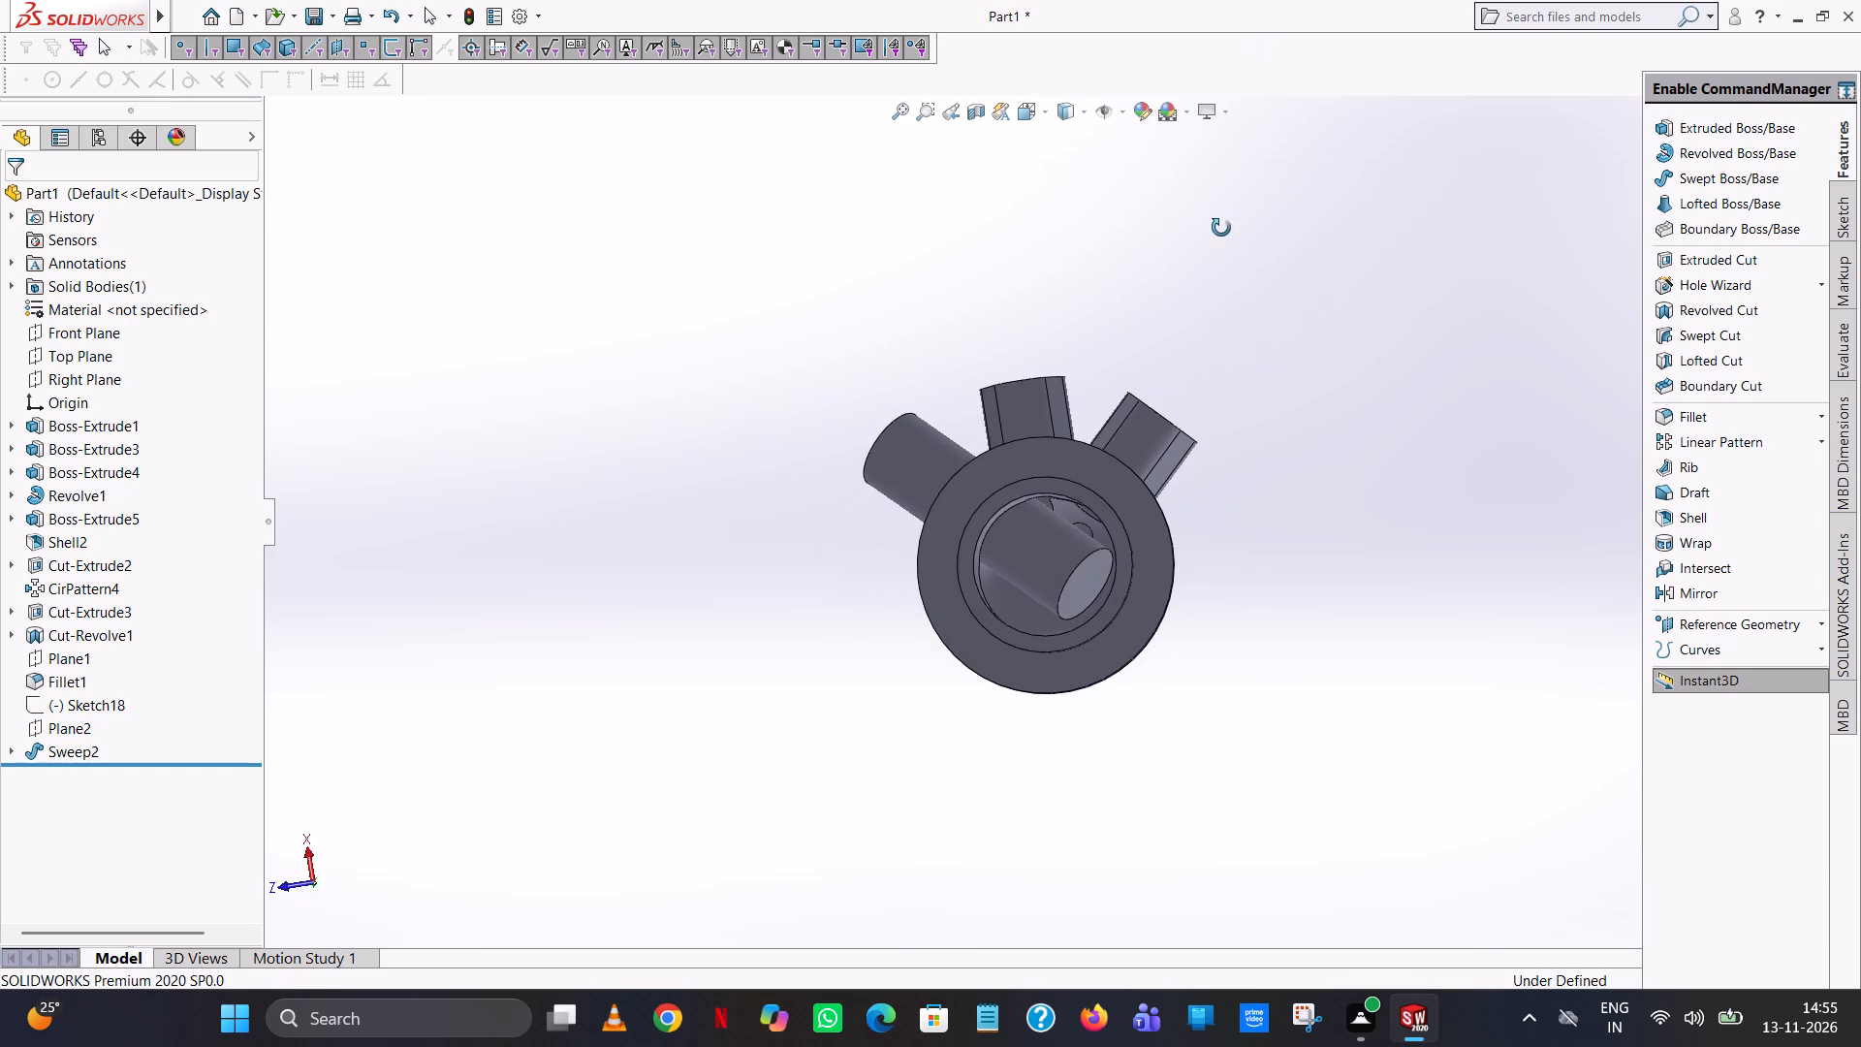
middle_click_drag(1221, 228, 1221, 292)
scroll(1221, 292, "up", 1)
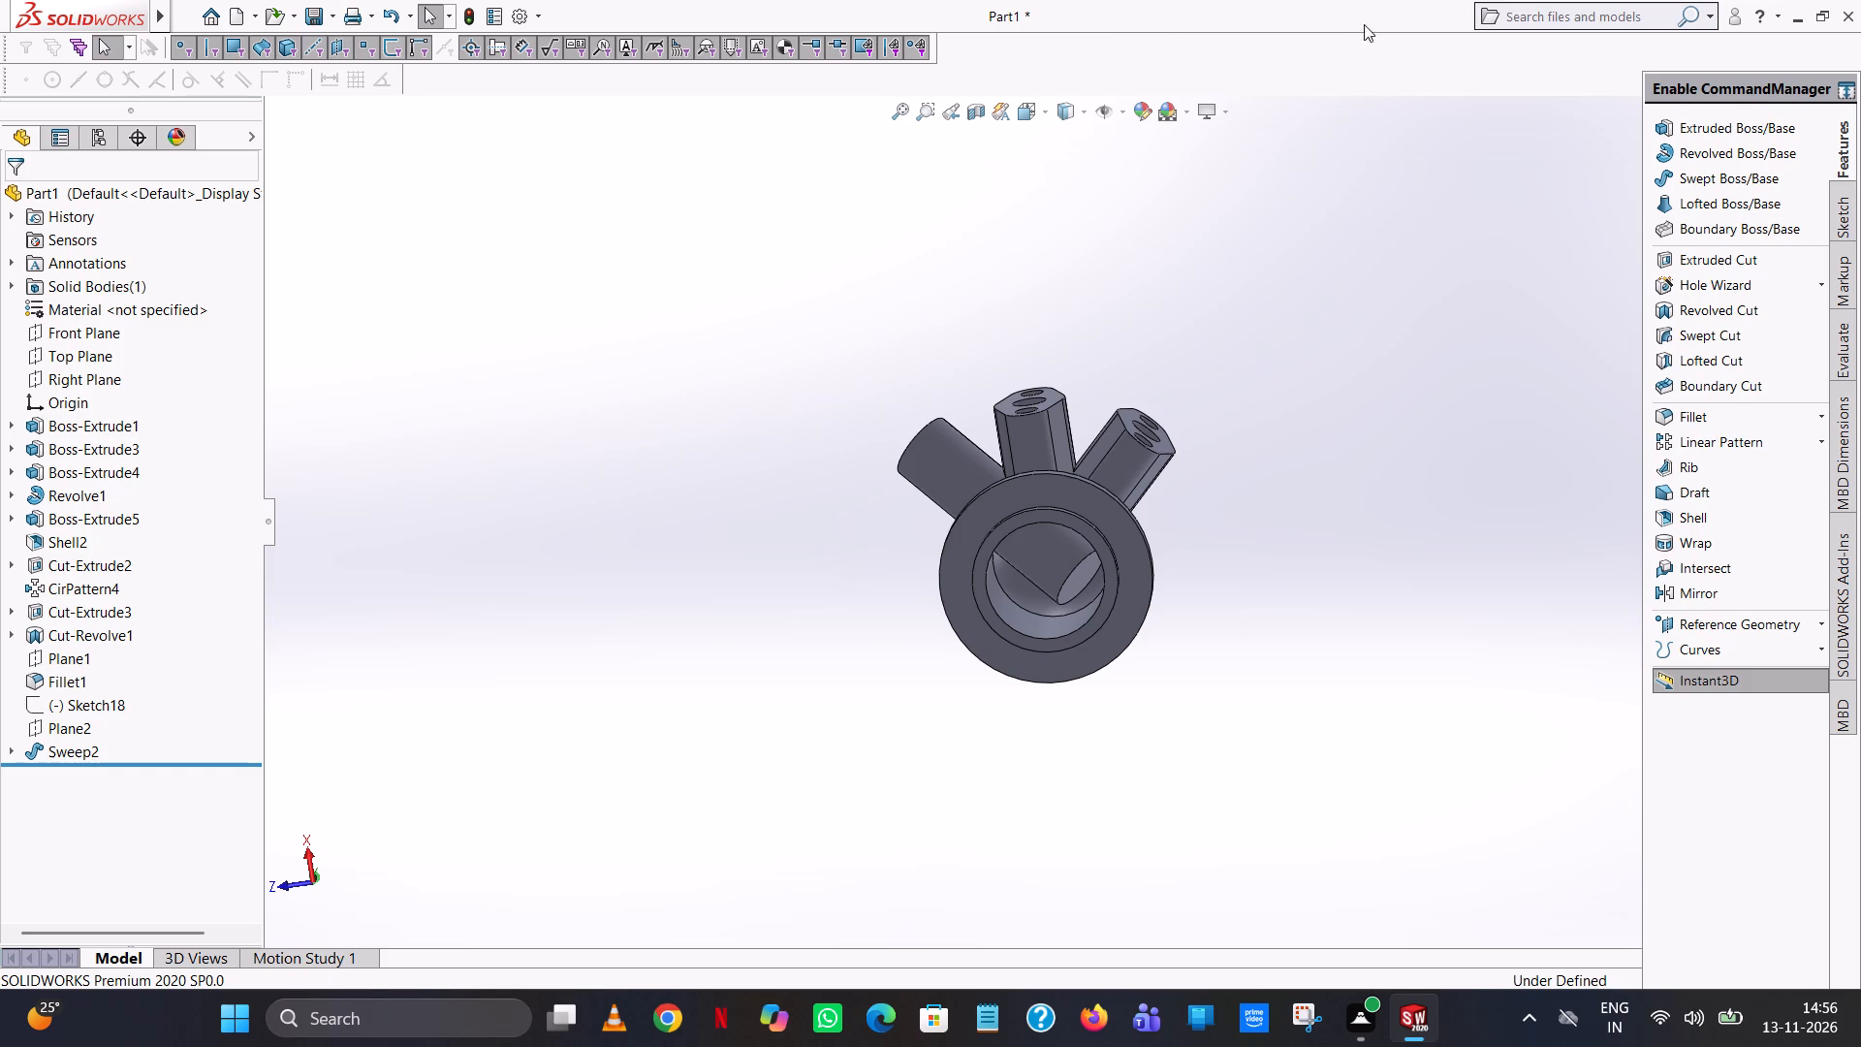
middle_click_drag(982, 332, 1157, 613)
scroll(1016, 537, "down", 5)
middle_click_drag(1210, 370, 1241, 504)
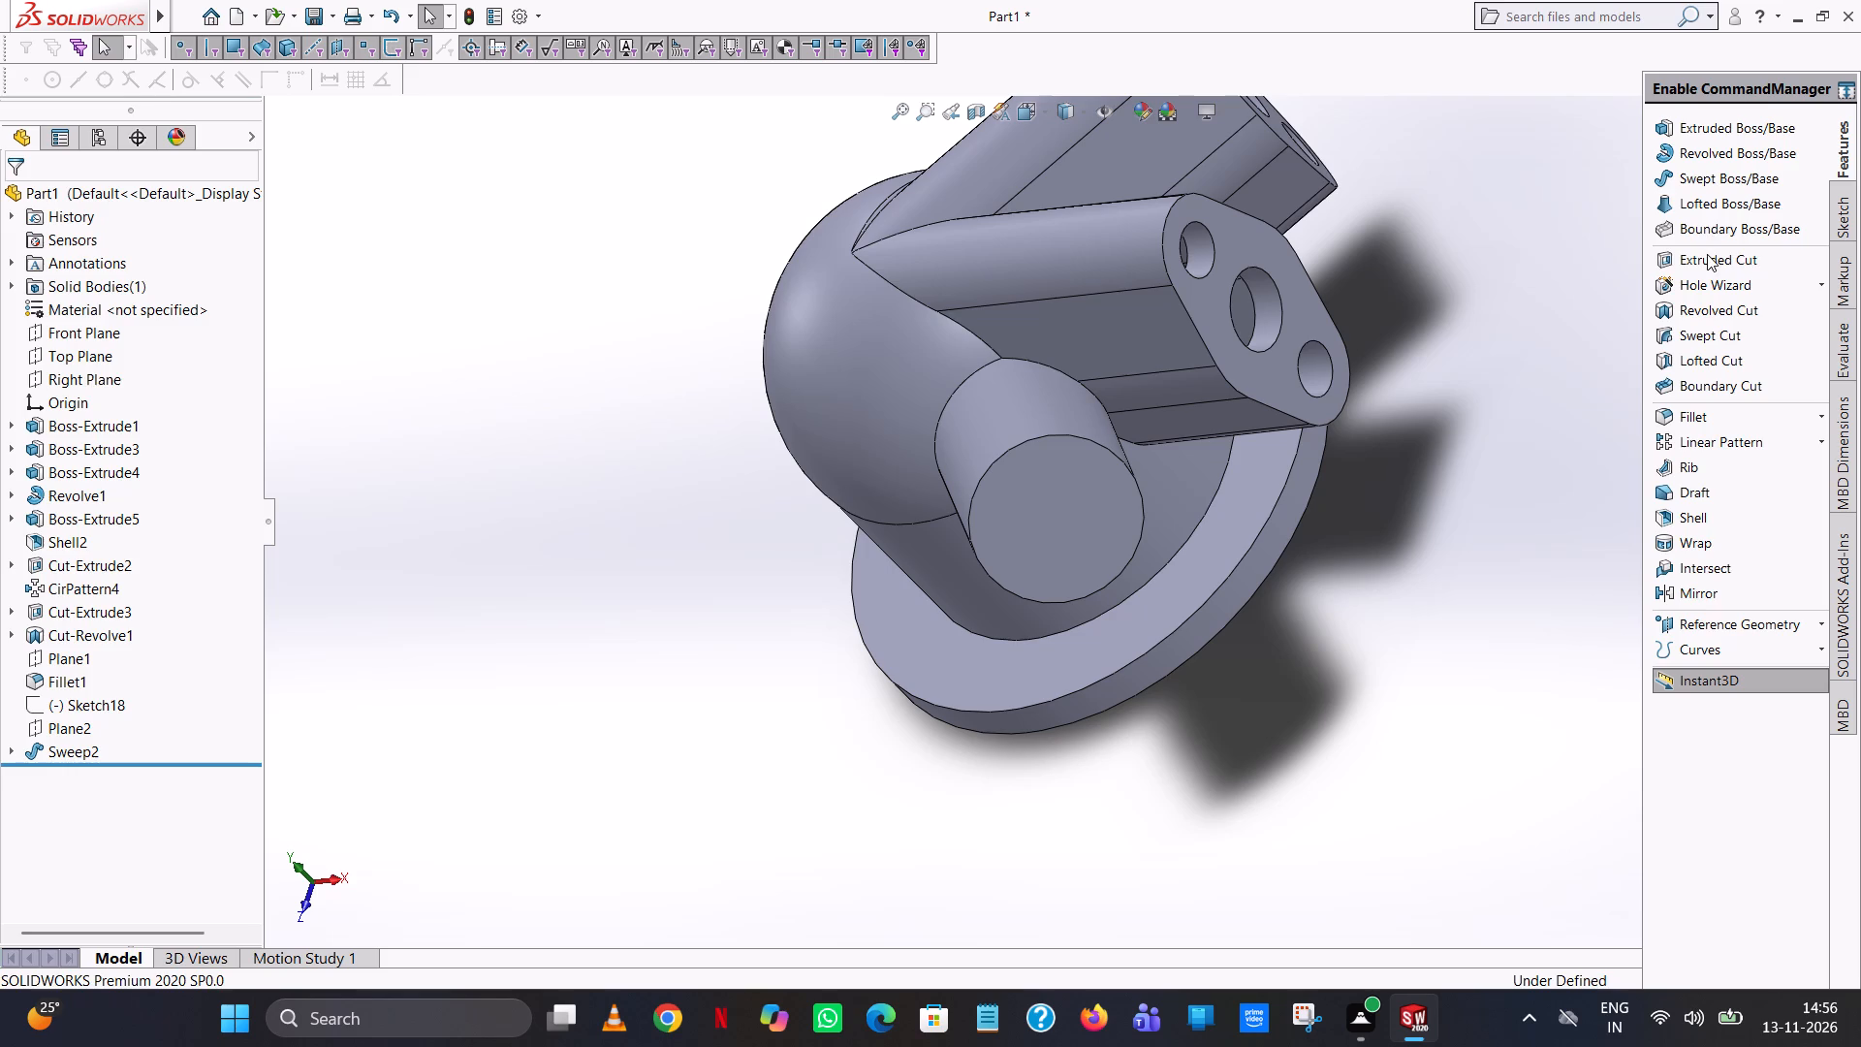
Start an Extruded Cut sketch on the round arm's flat outer end face and view the sketch plane face-on.
left_click(1707, 254)
left_click(1078, 499)
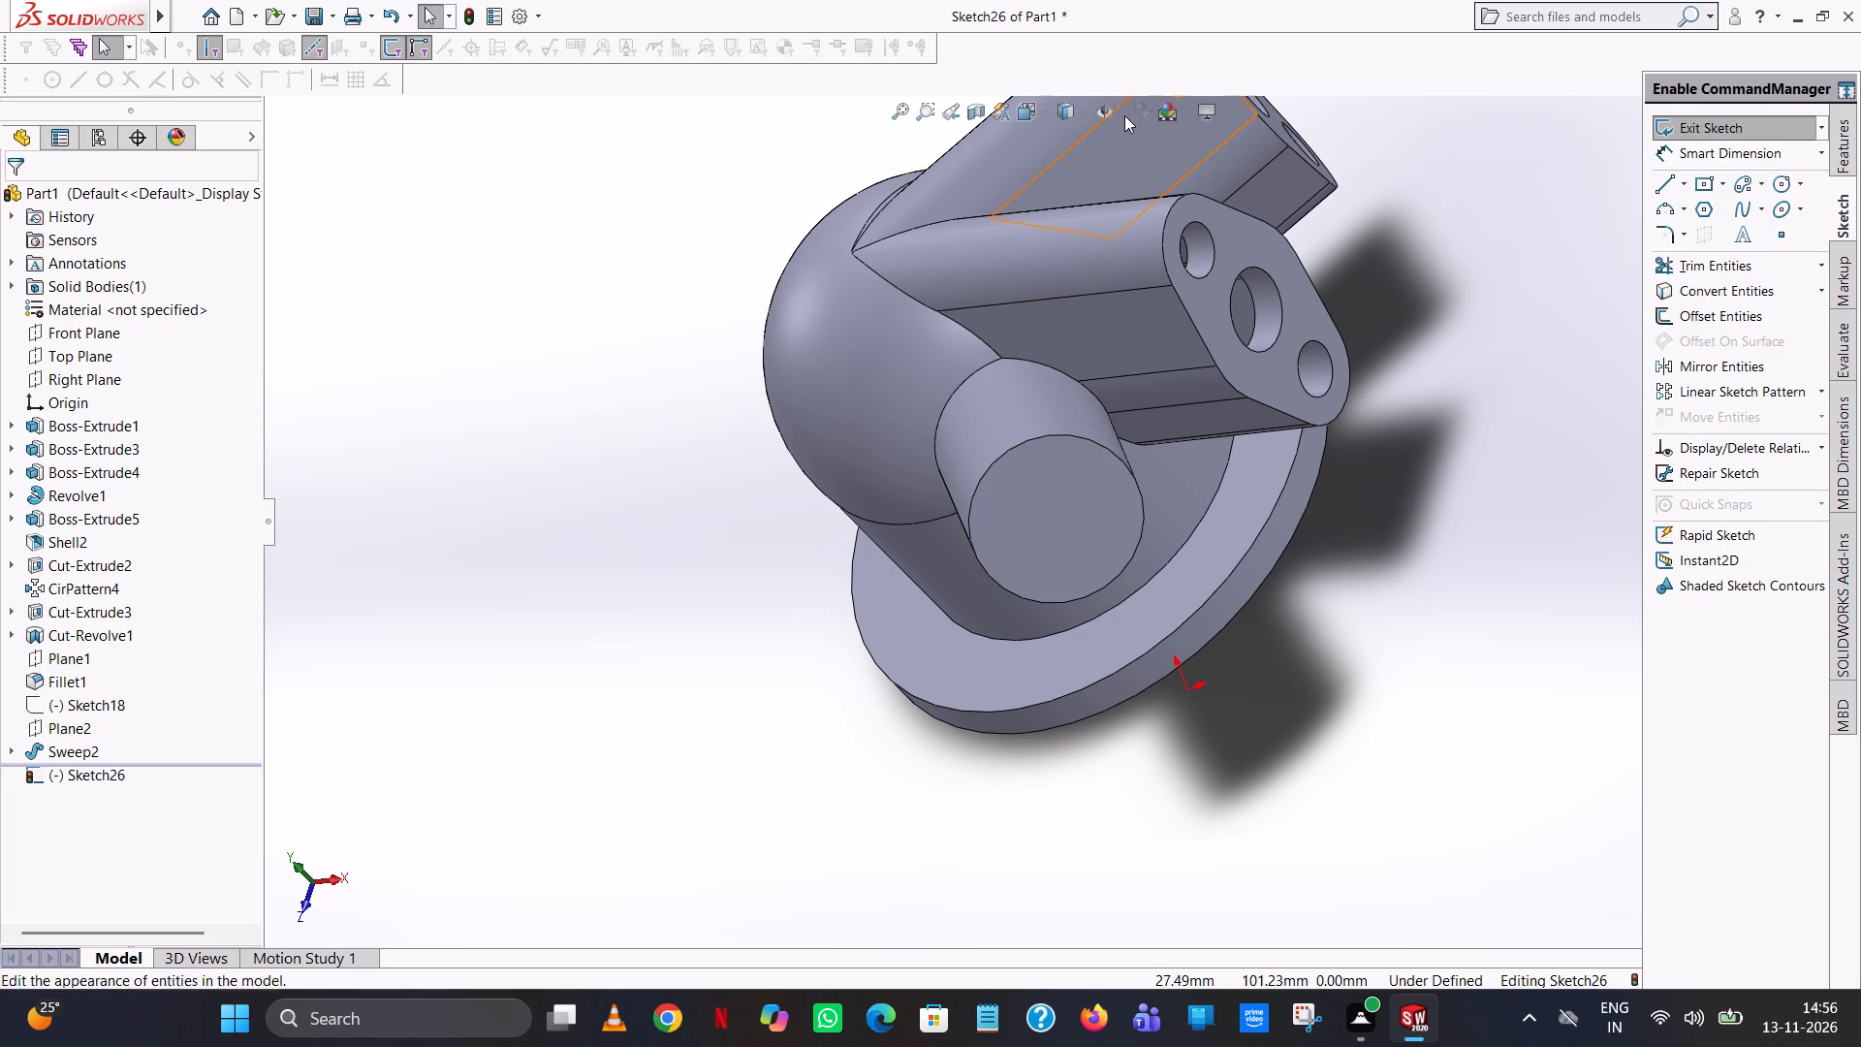
left_click(1045, 116)
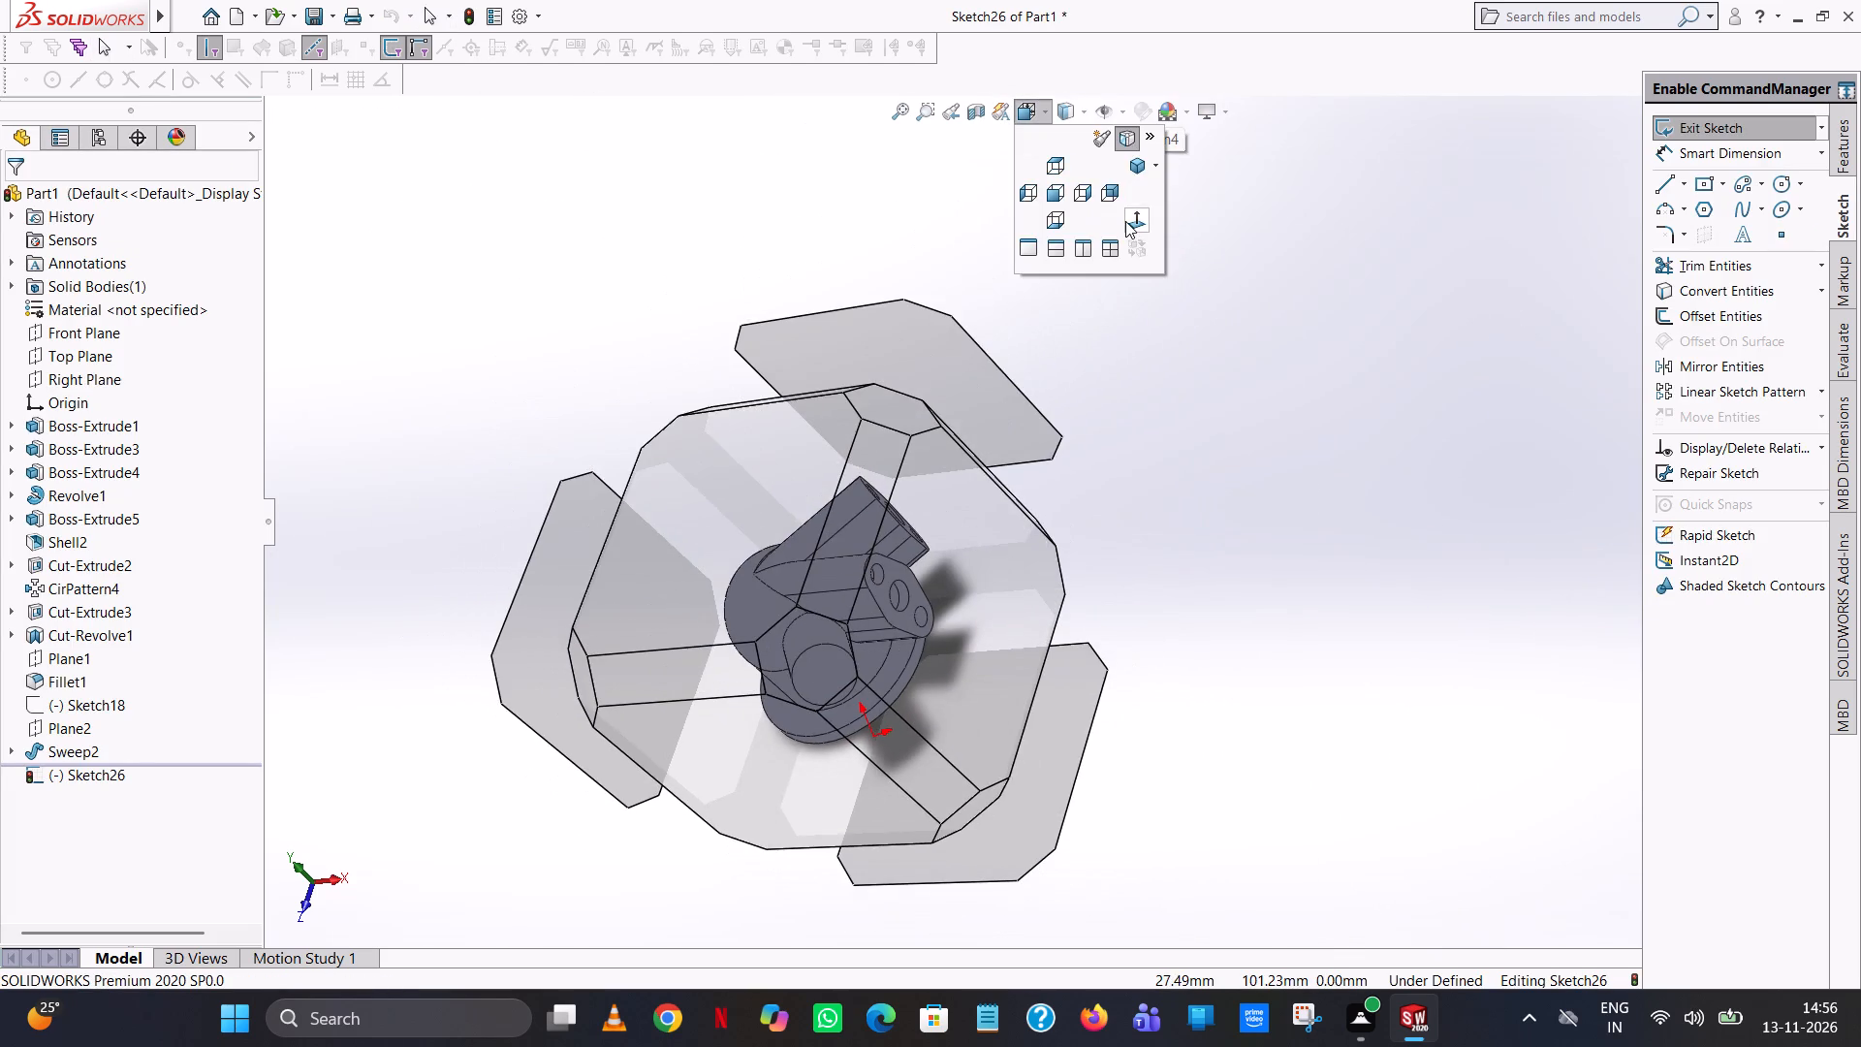
left_click(1125, 221)
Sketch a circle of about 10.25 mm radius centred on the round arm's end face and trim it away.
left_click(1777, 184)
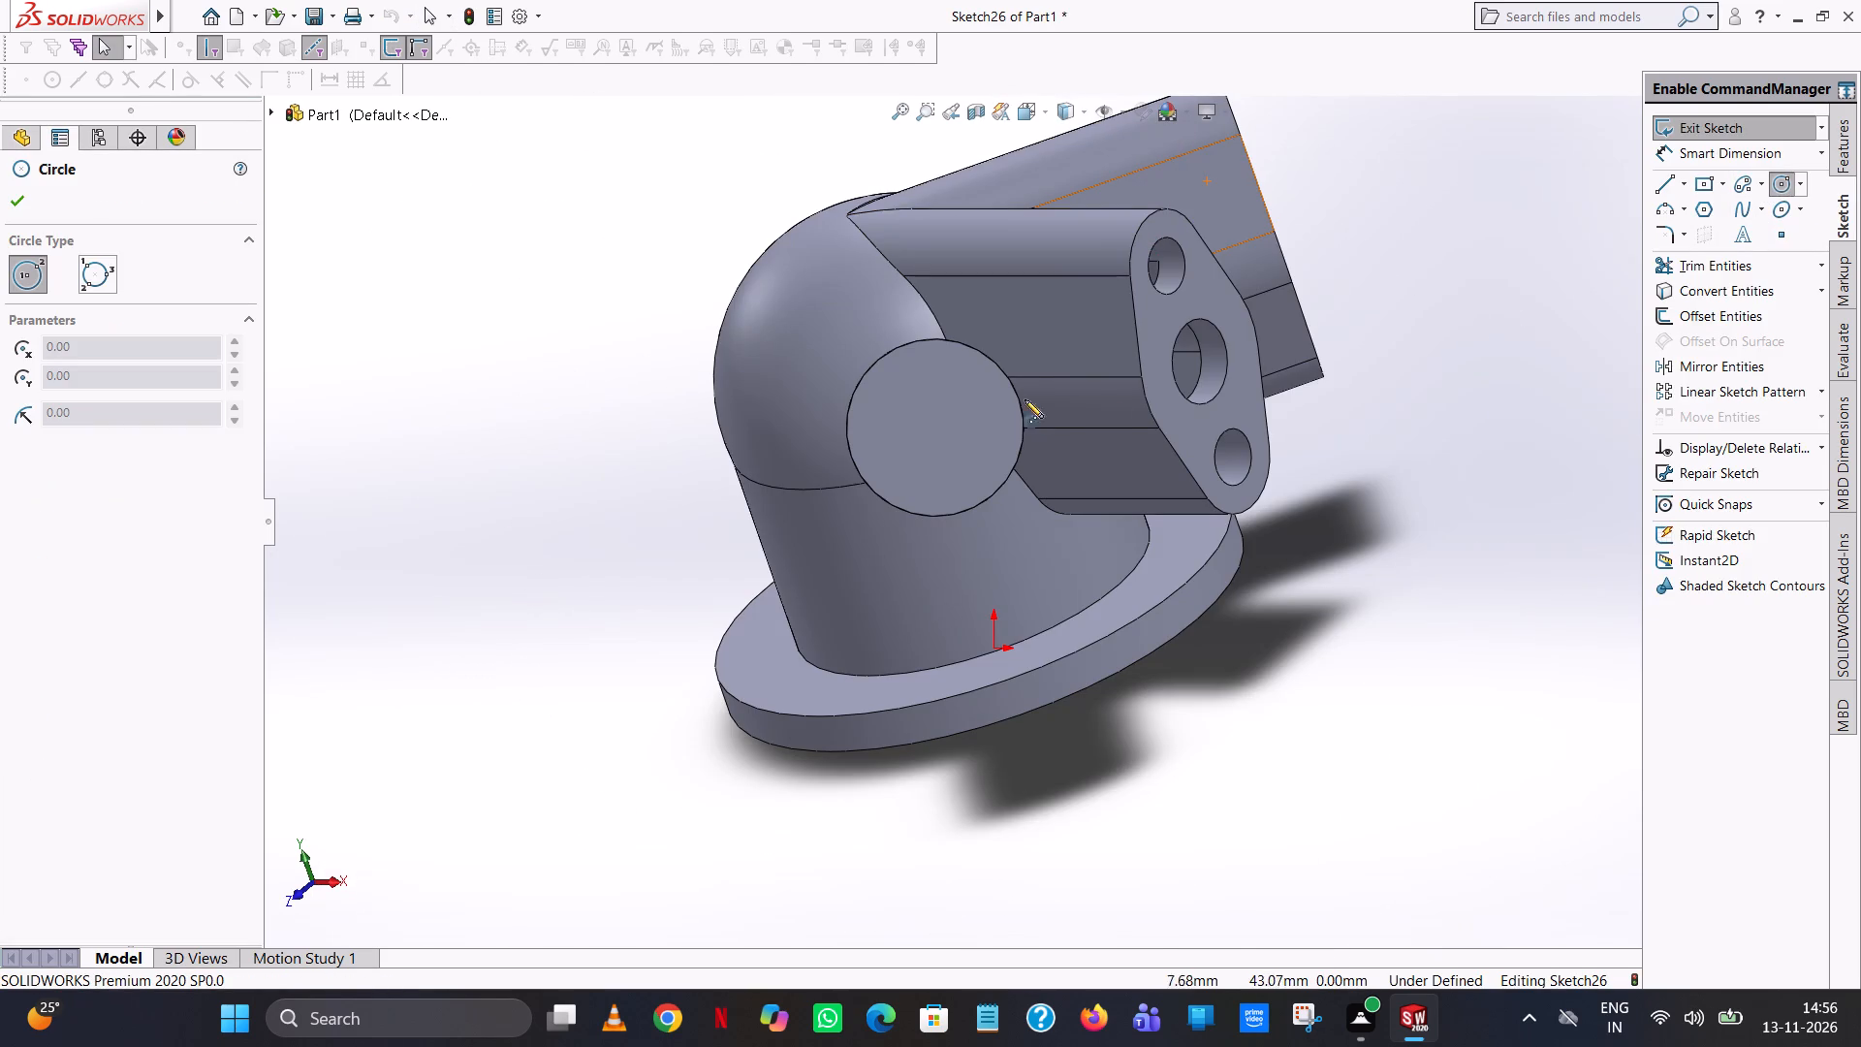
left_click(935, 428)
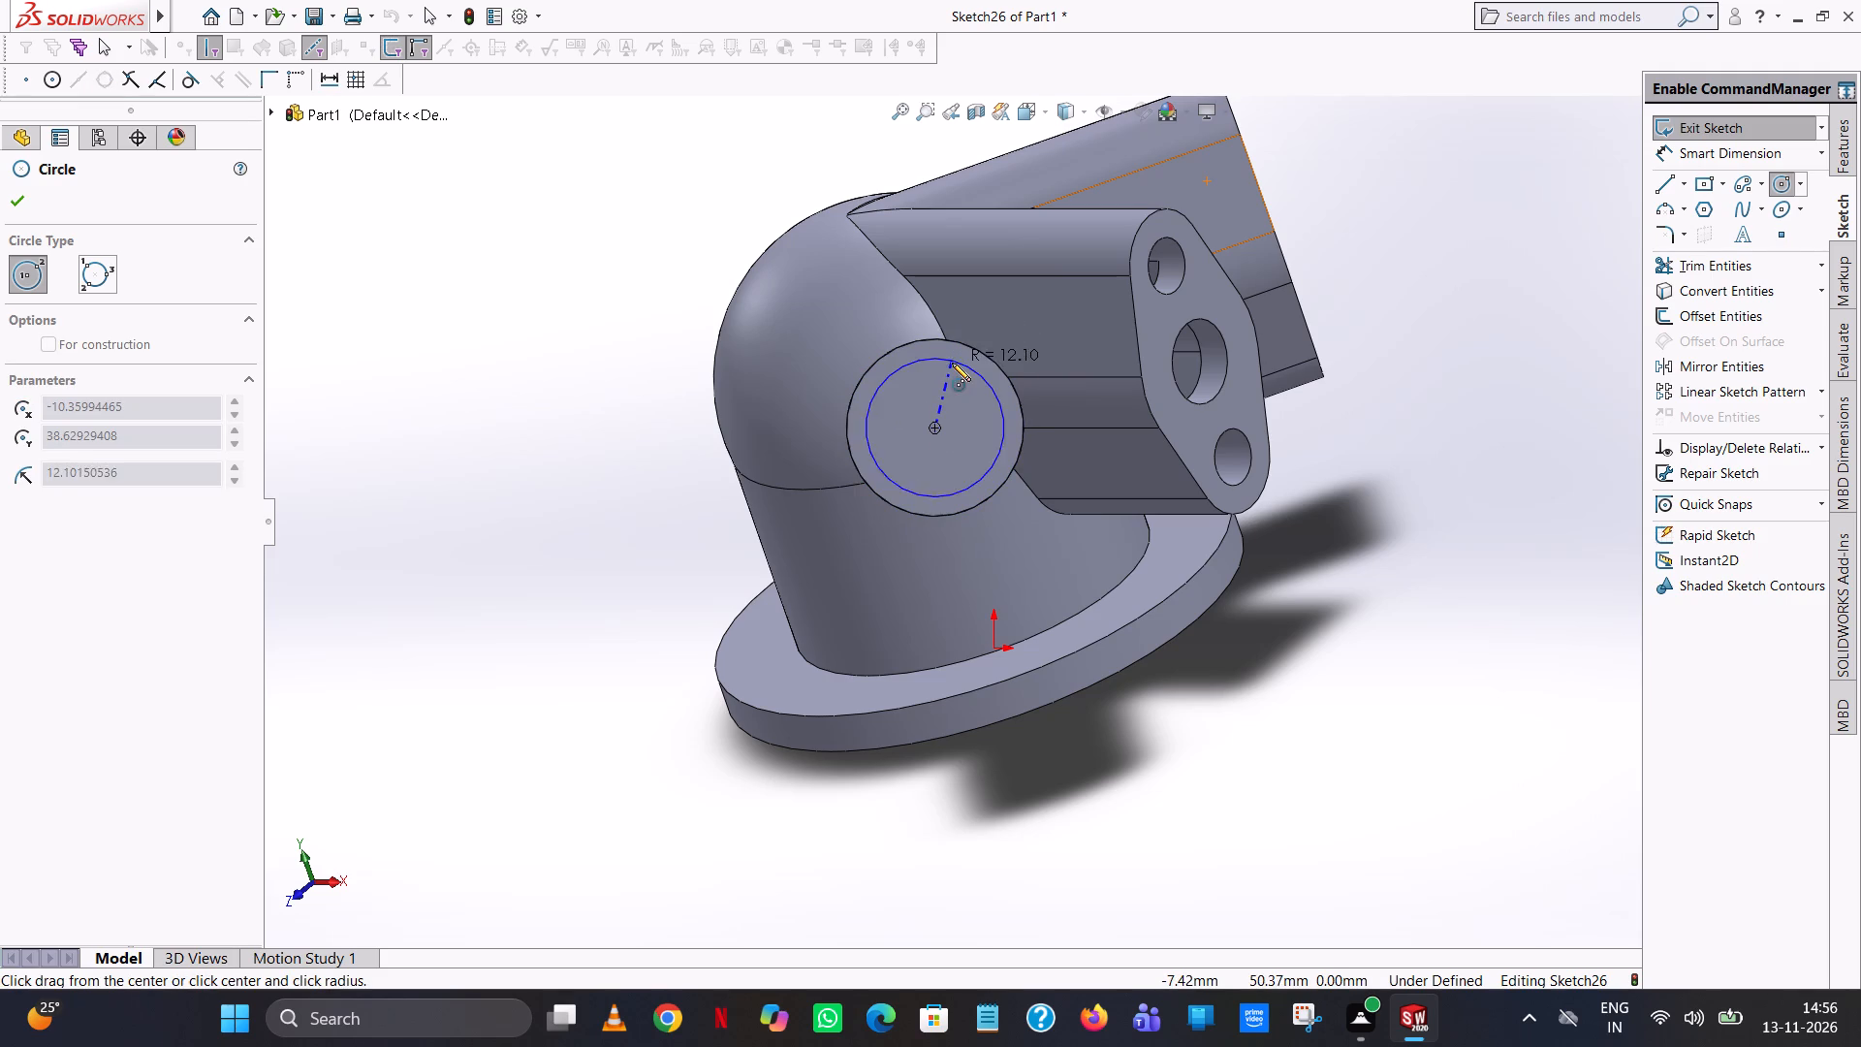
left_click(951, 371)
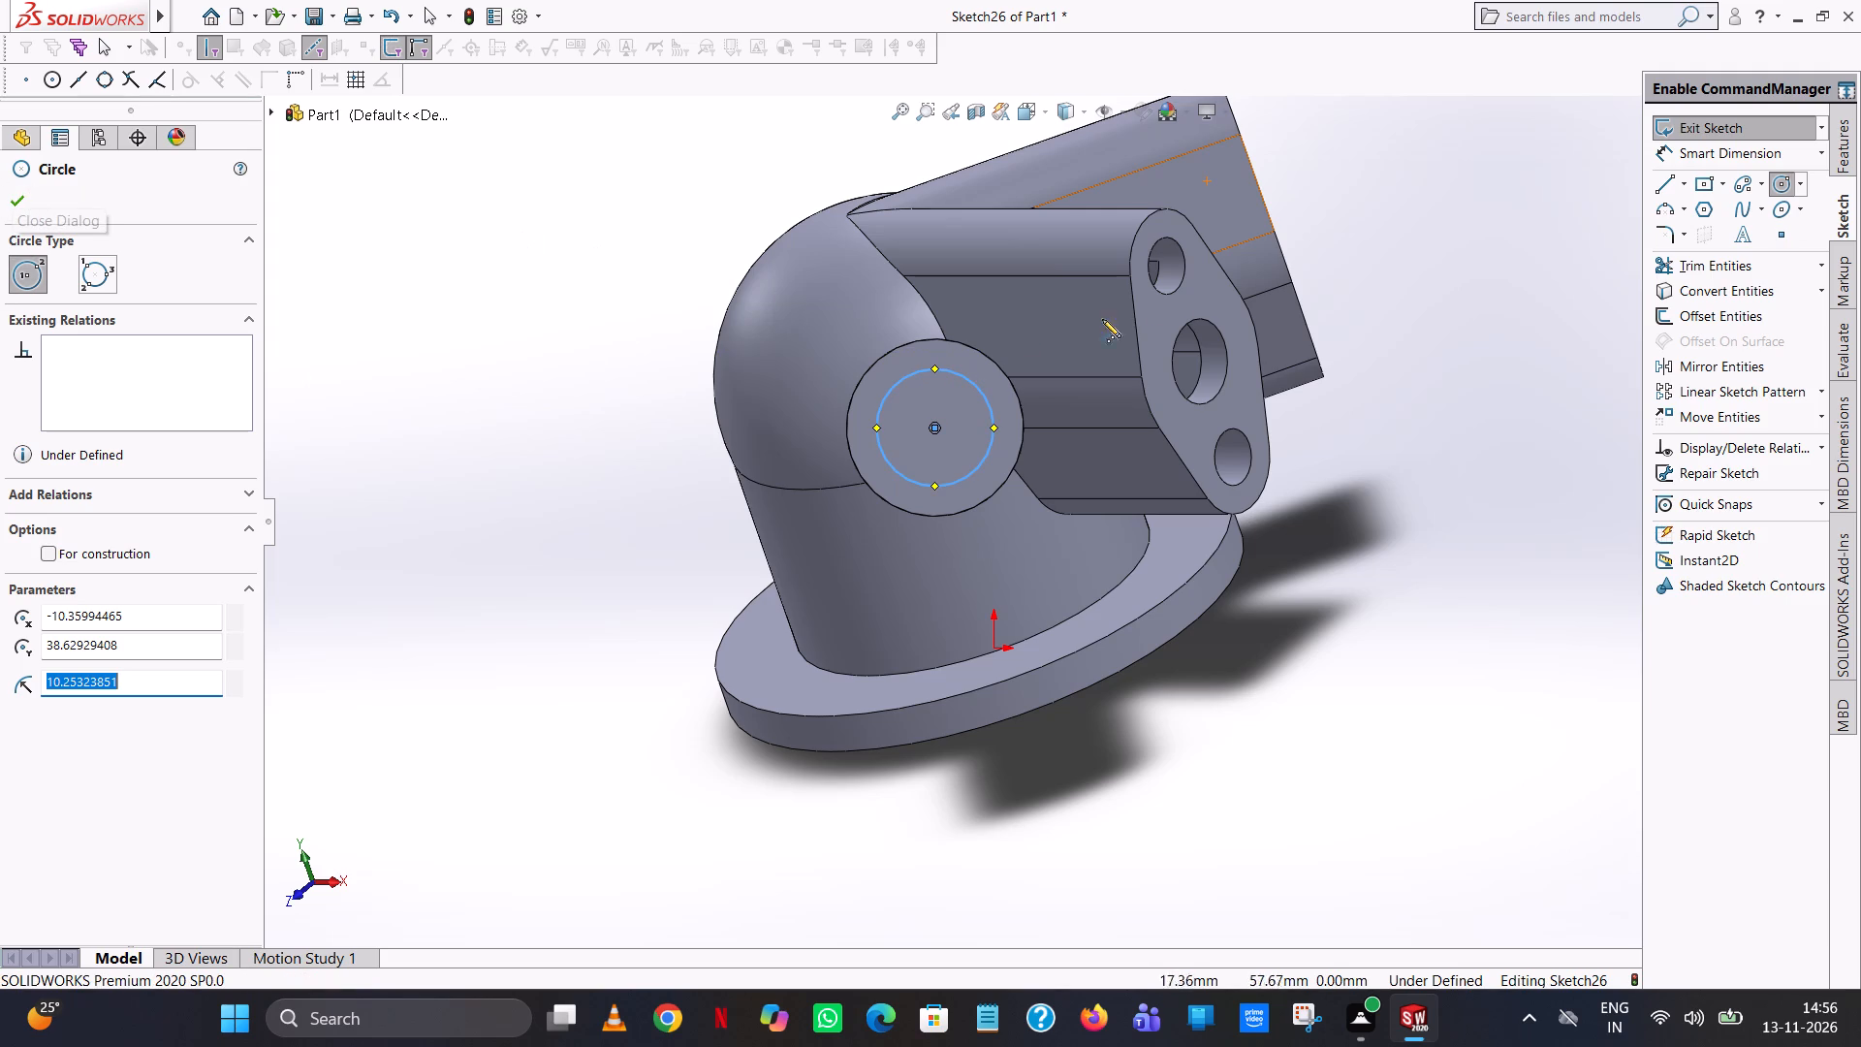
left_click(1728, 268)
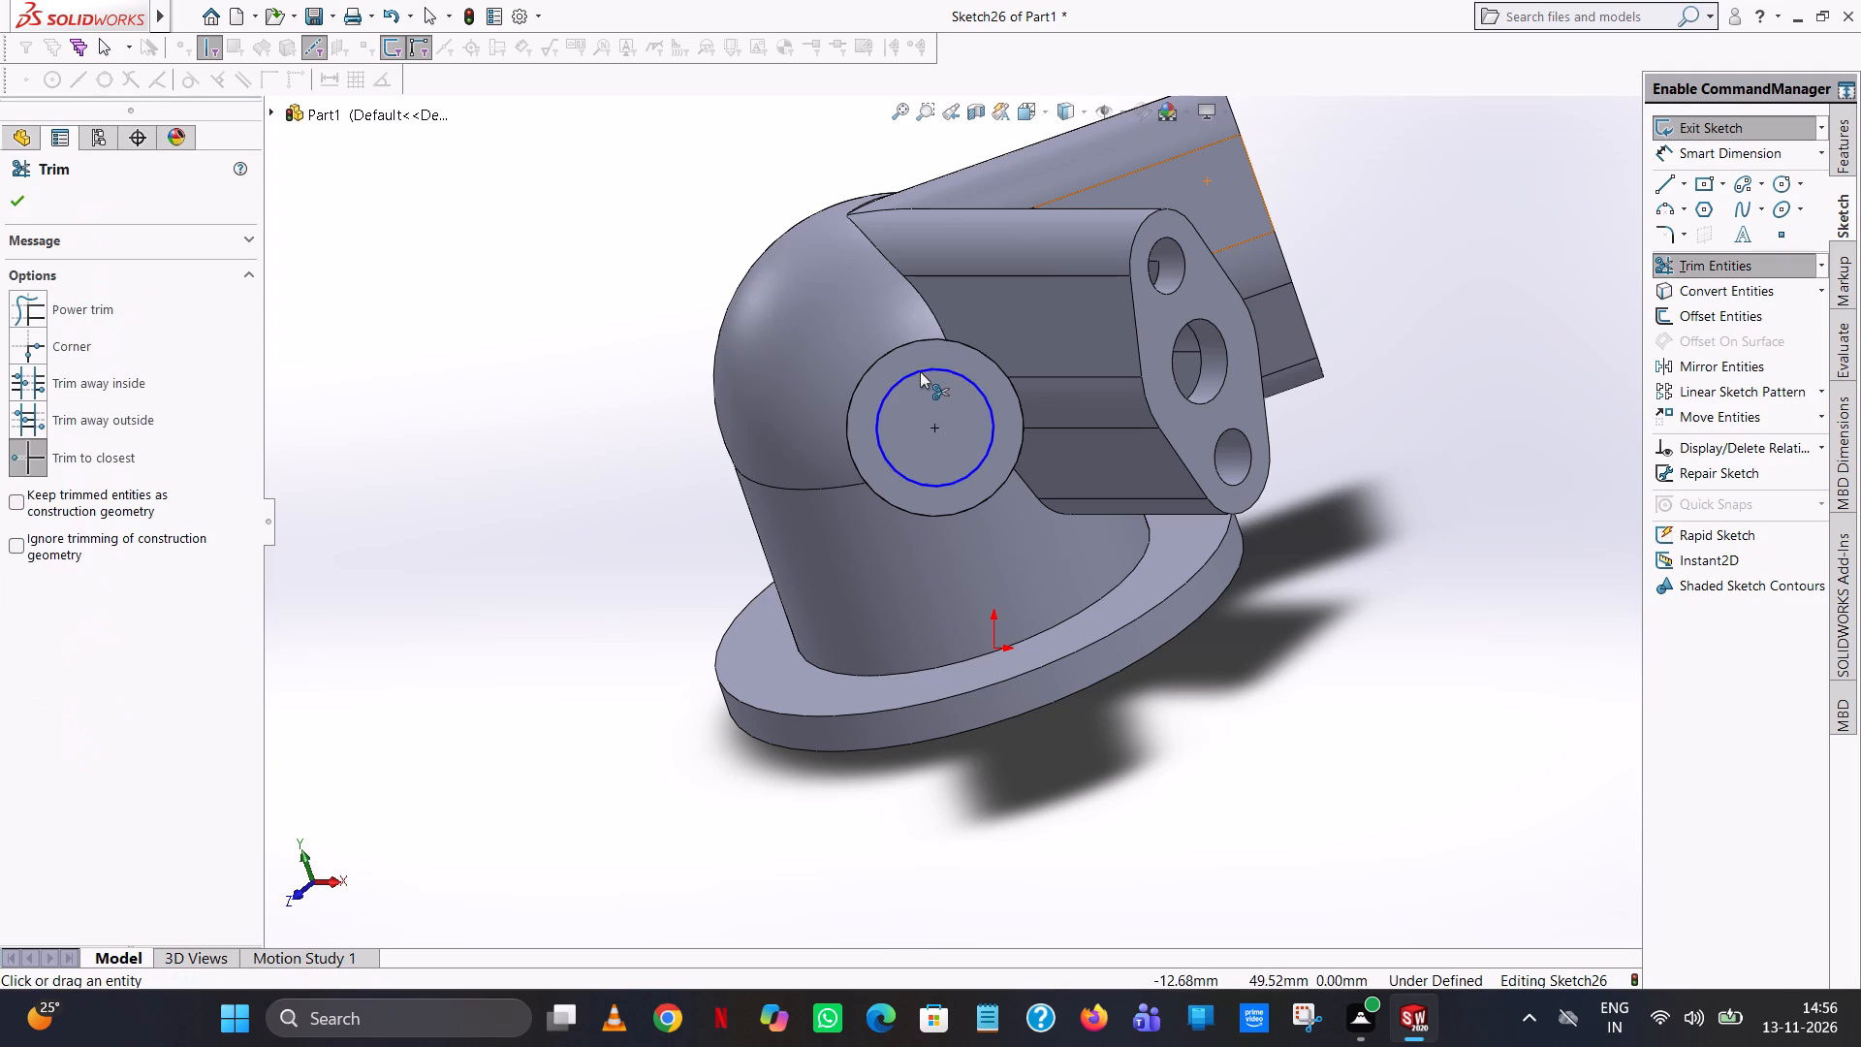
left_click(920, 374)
Draw a circle concentric with the round arm's end face and set its radius to 10.50 mm.
left_click(1781, 183)
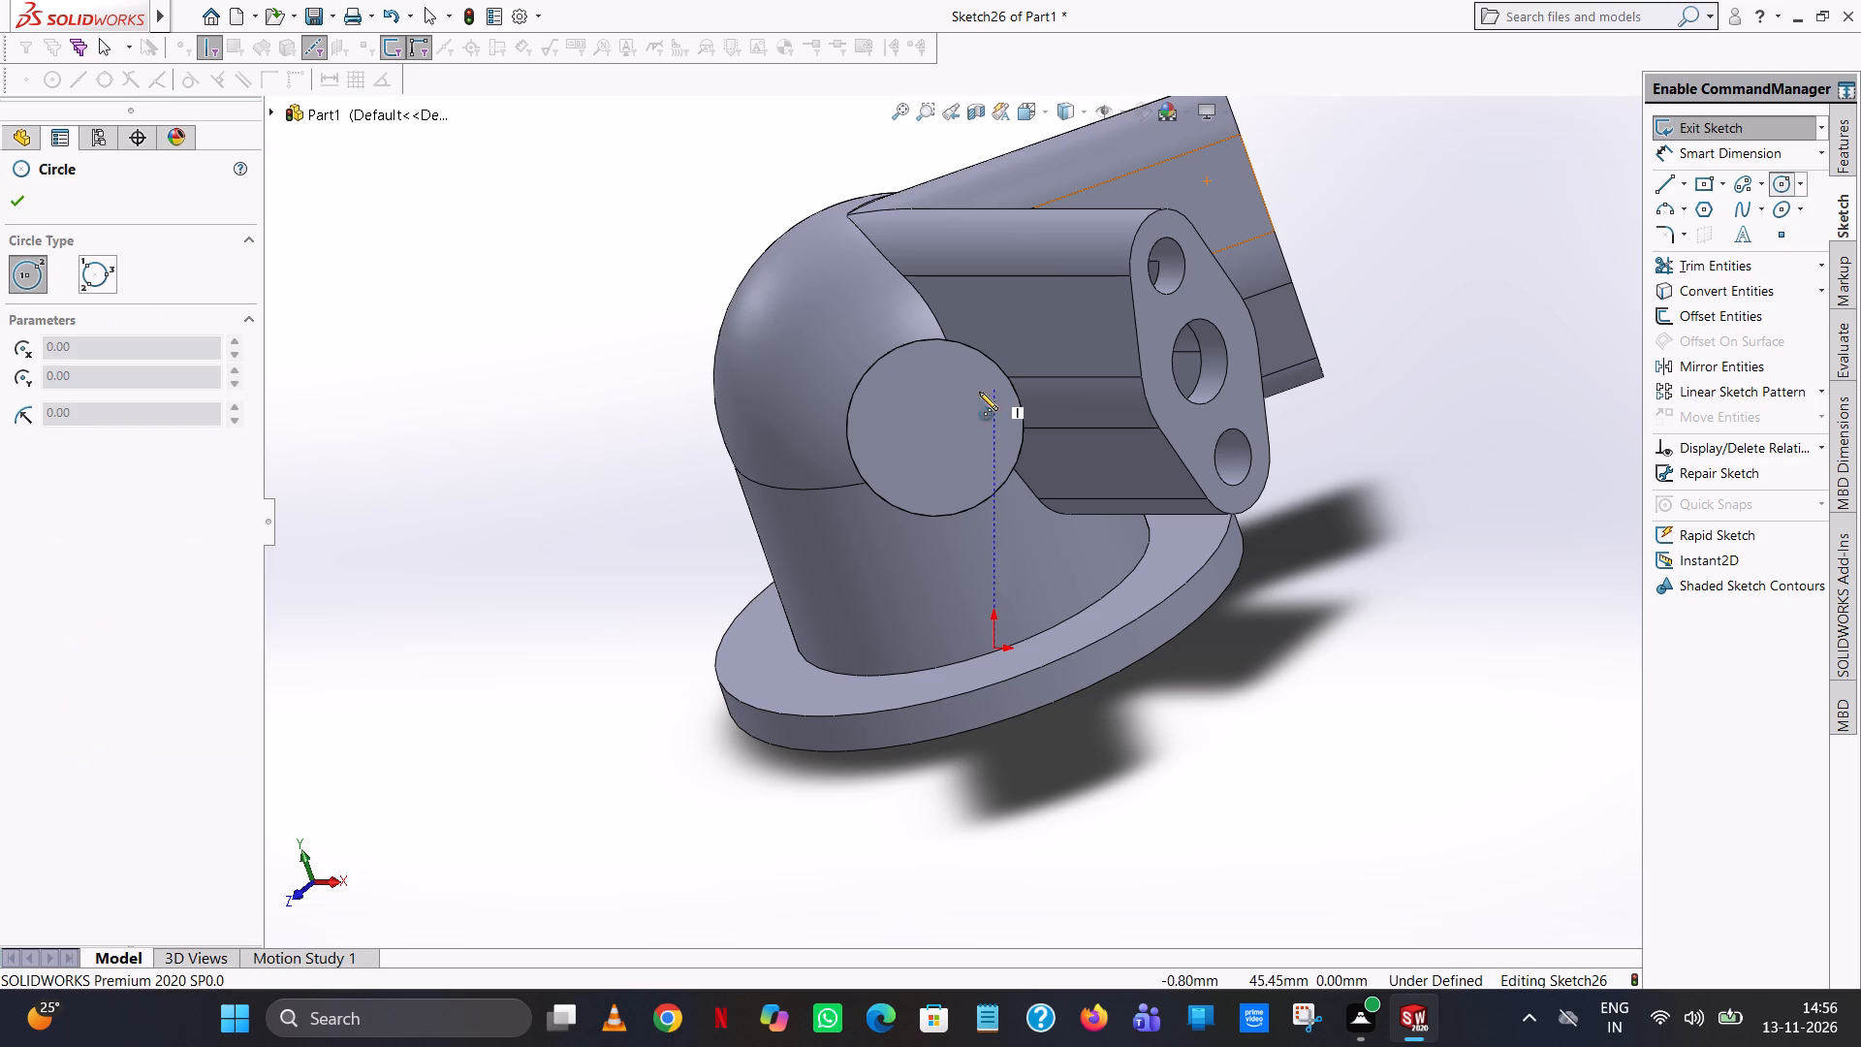
left_click(933, 427)
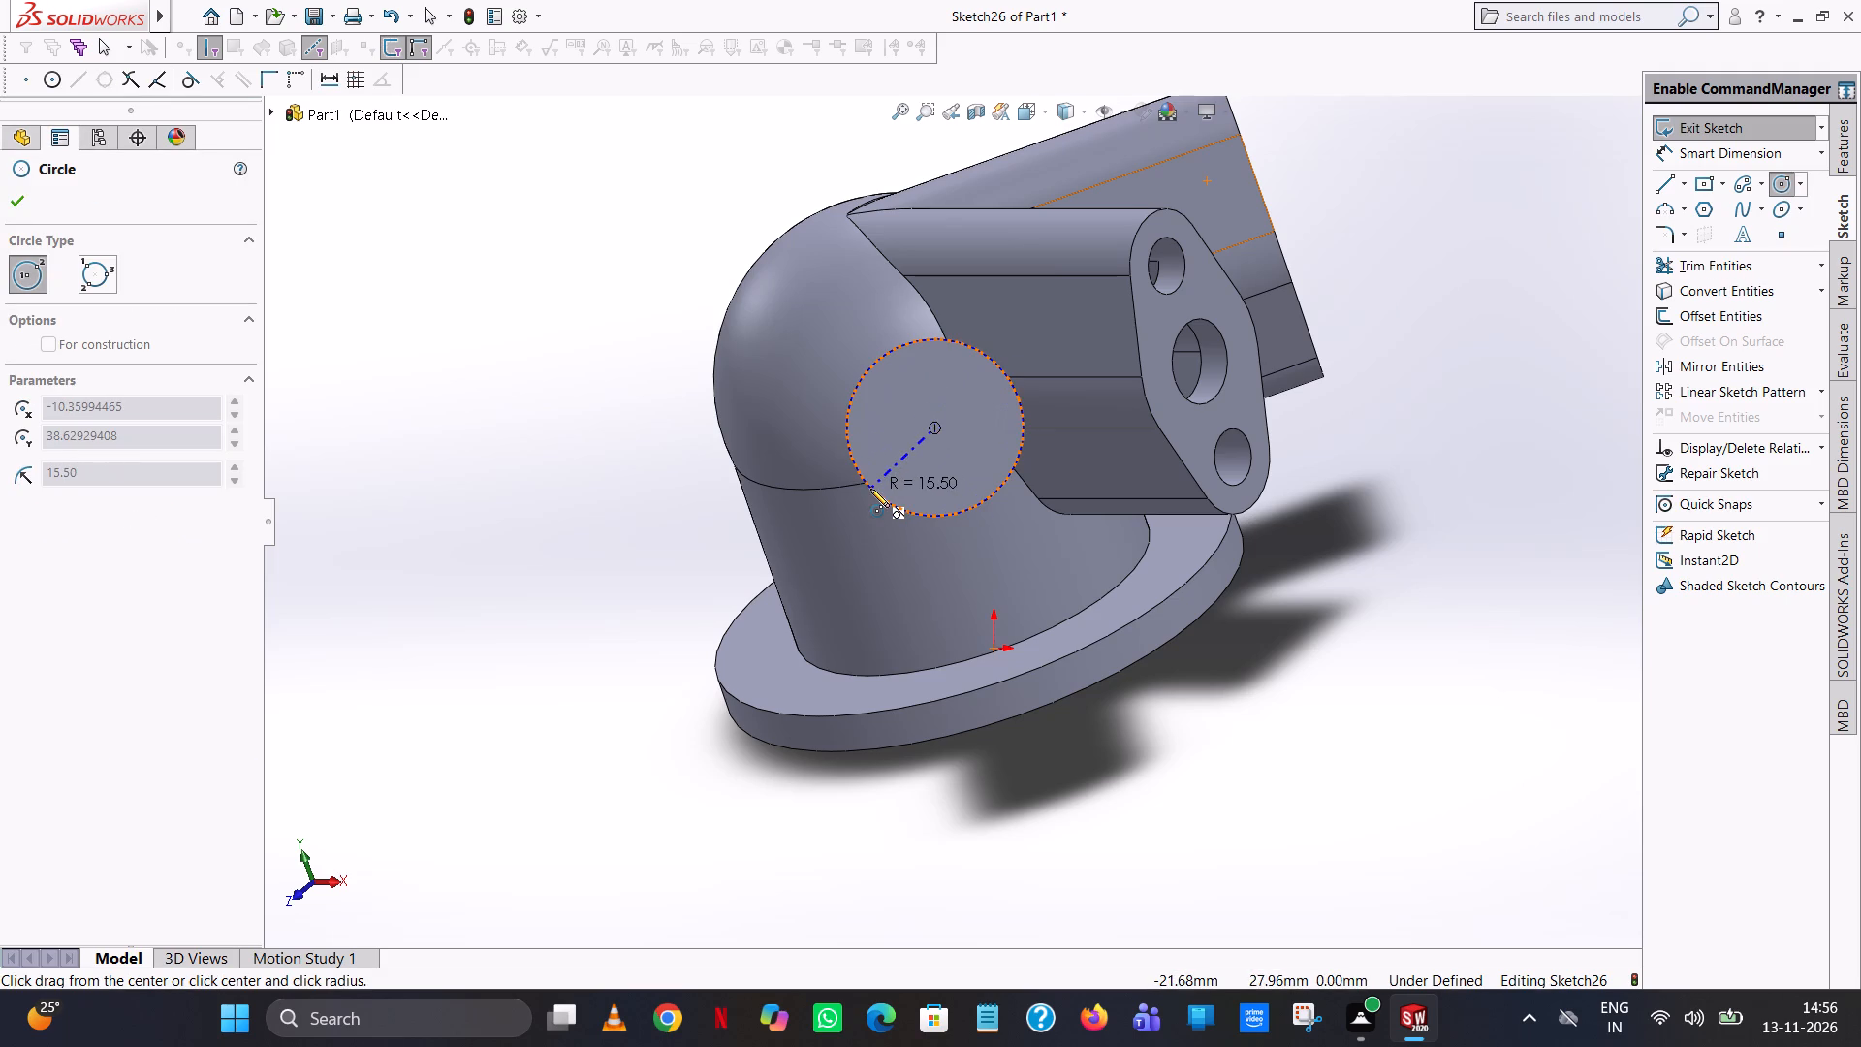
left_click(870, 489)
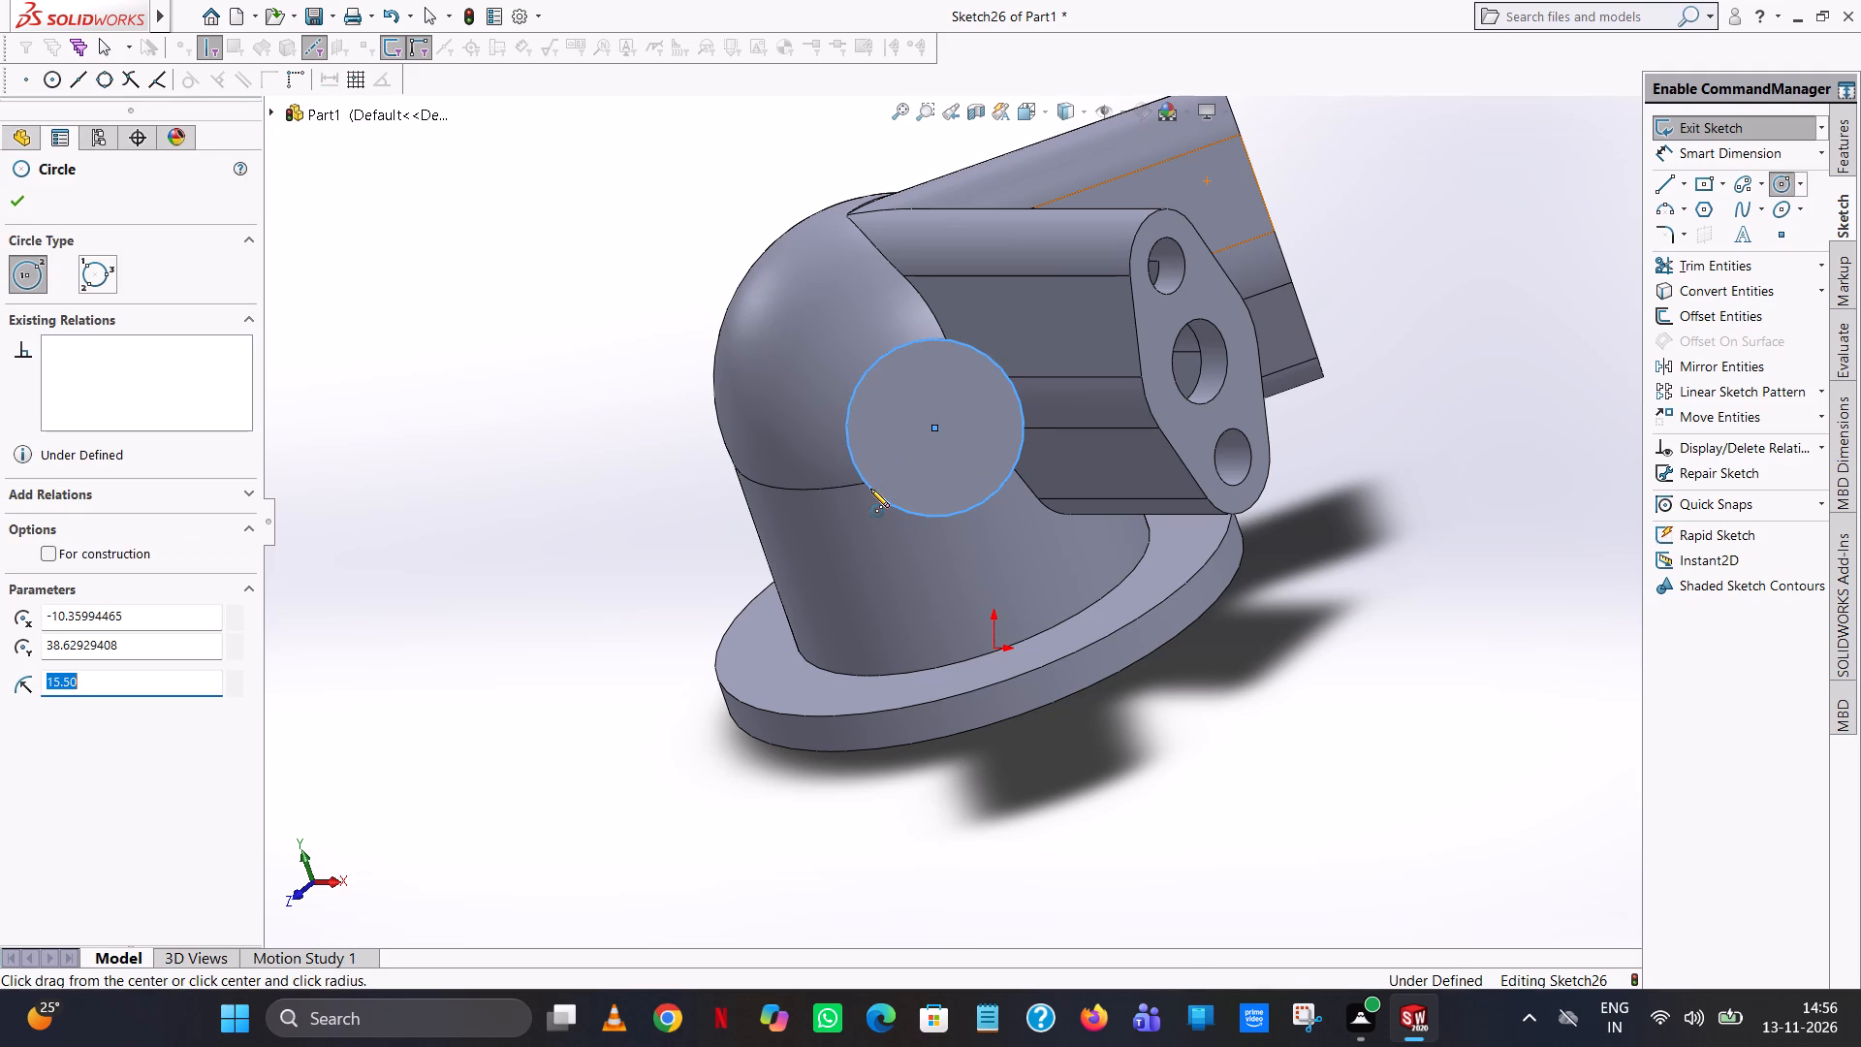
left_click(110, 688)
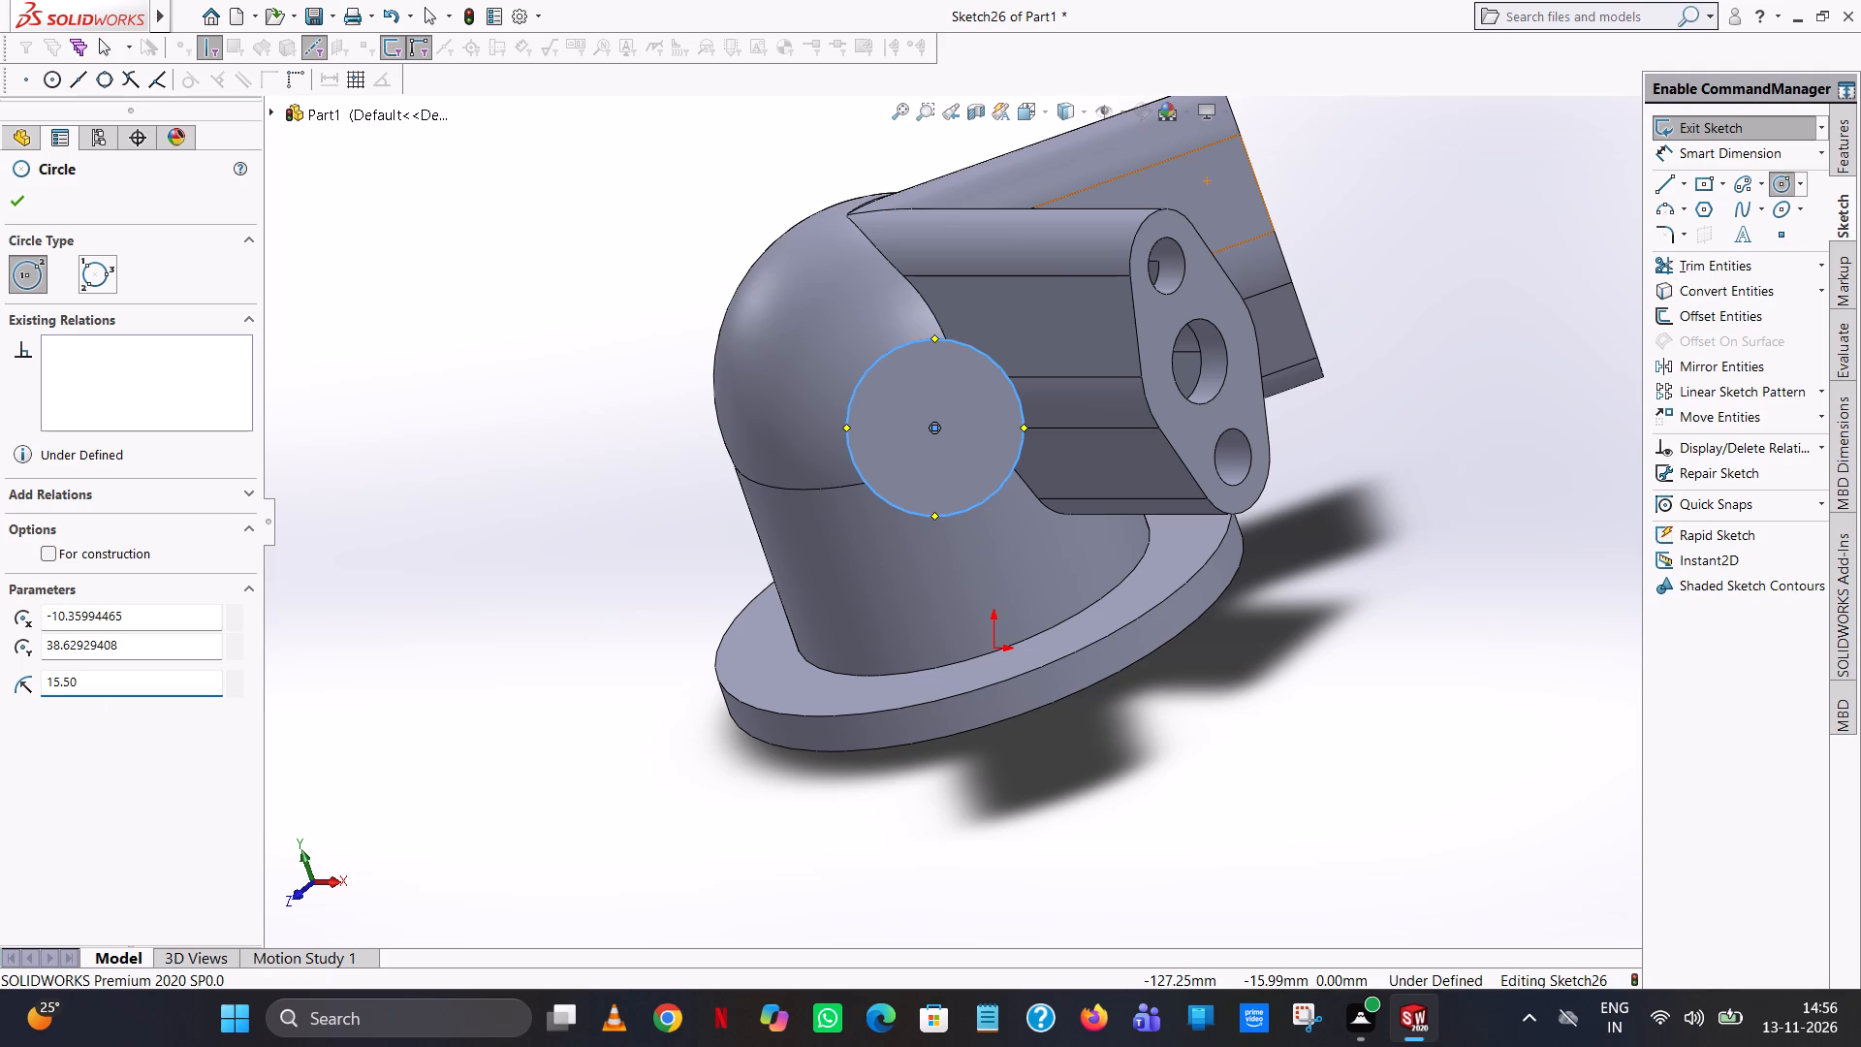
type("-5")
key("Return")
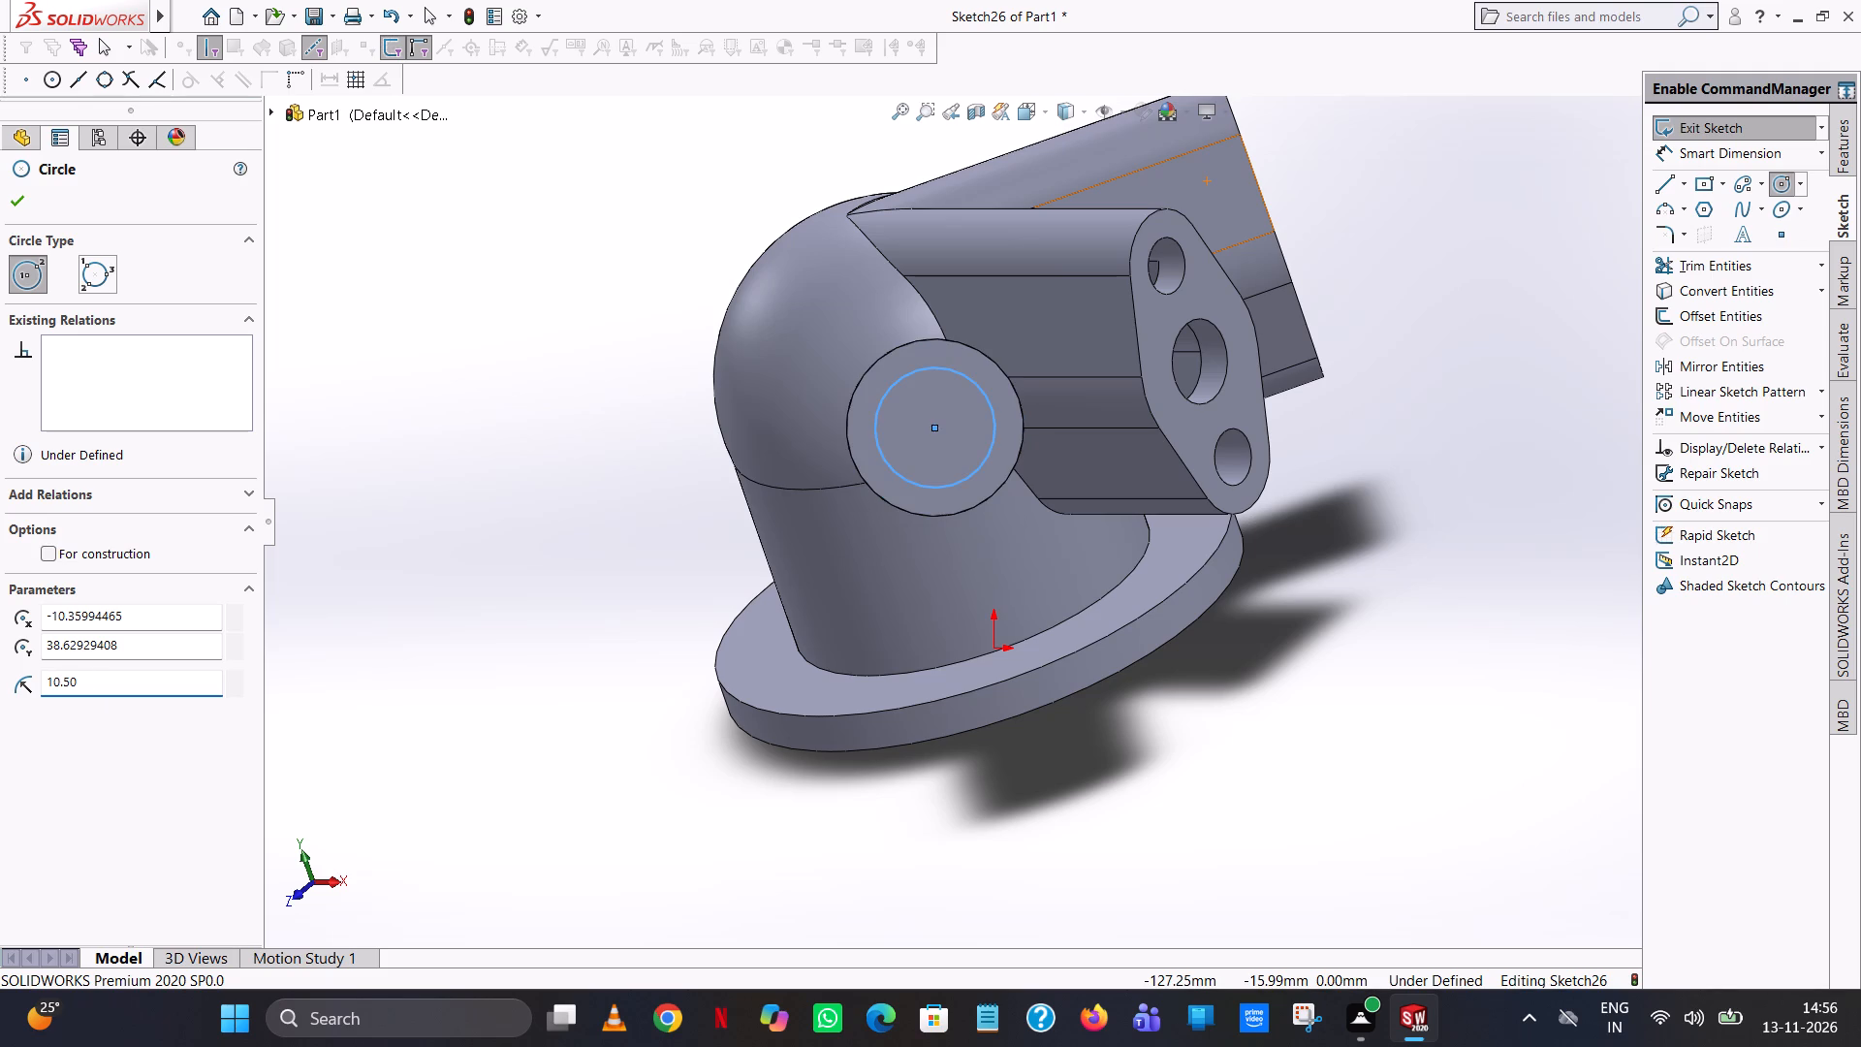
left_click(4, 199)
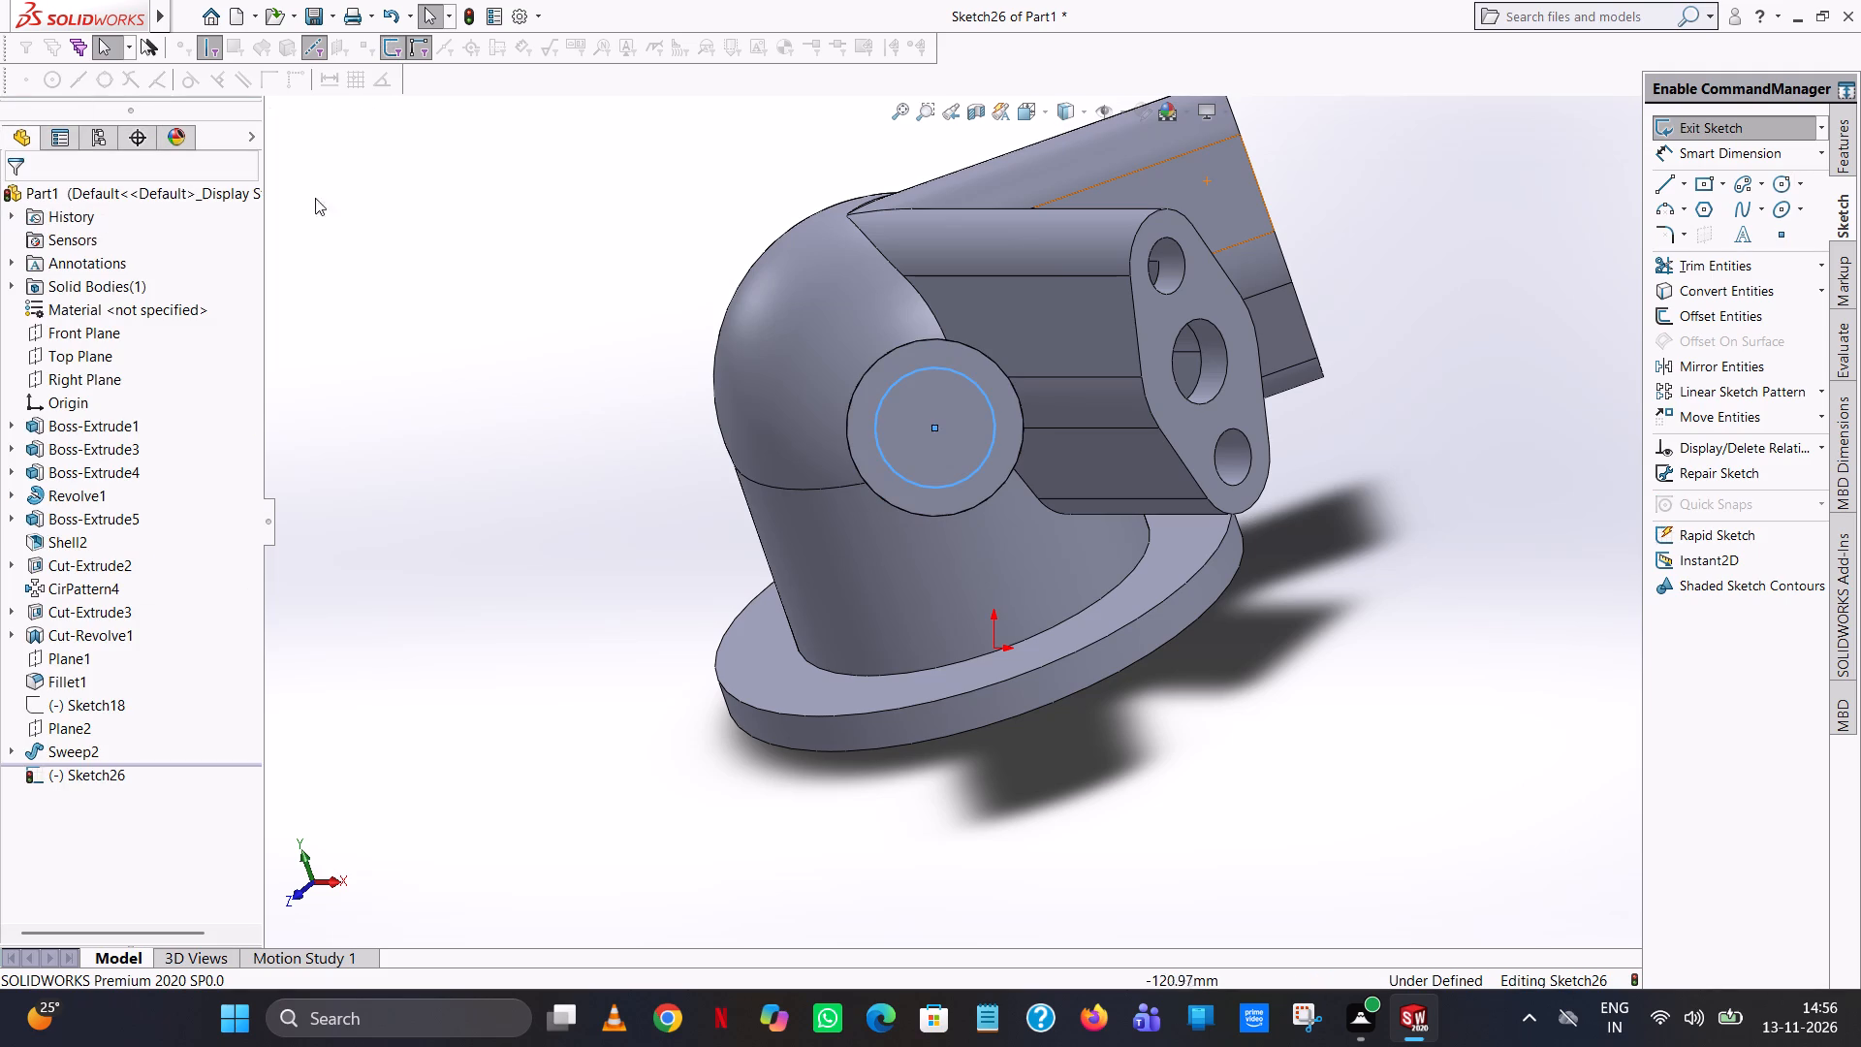
left_click(423, 218)
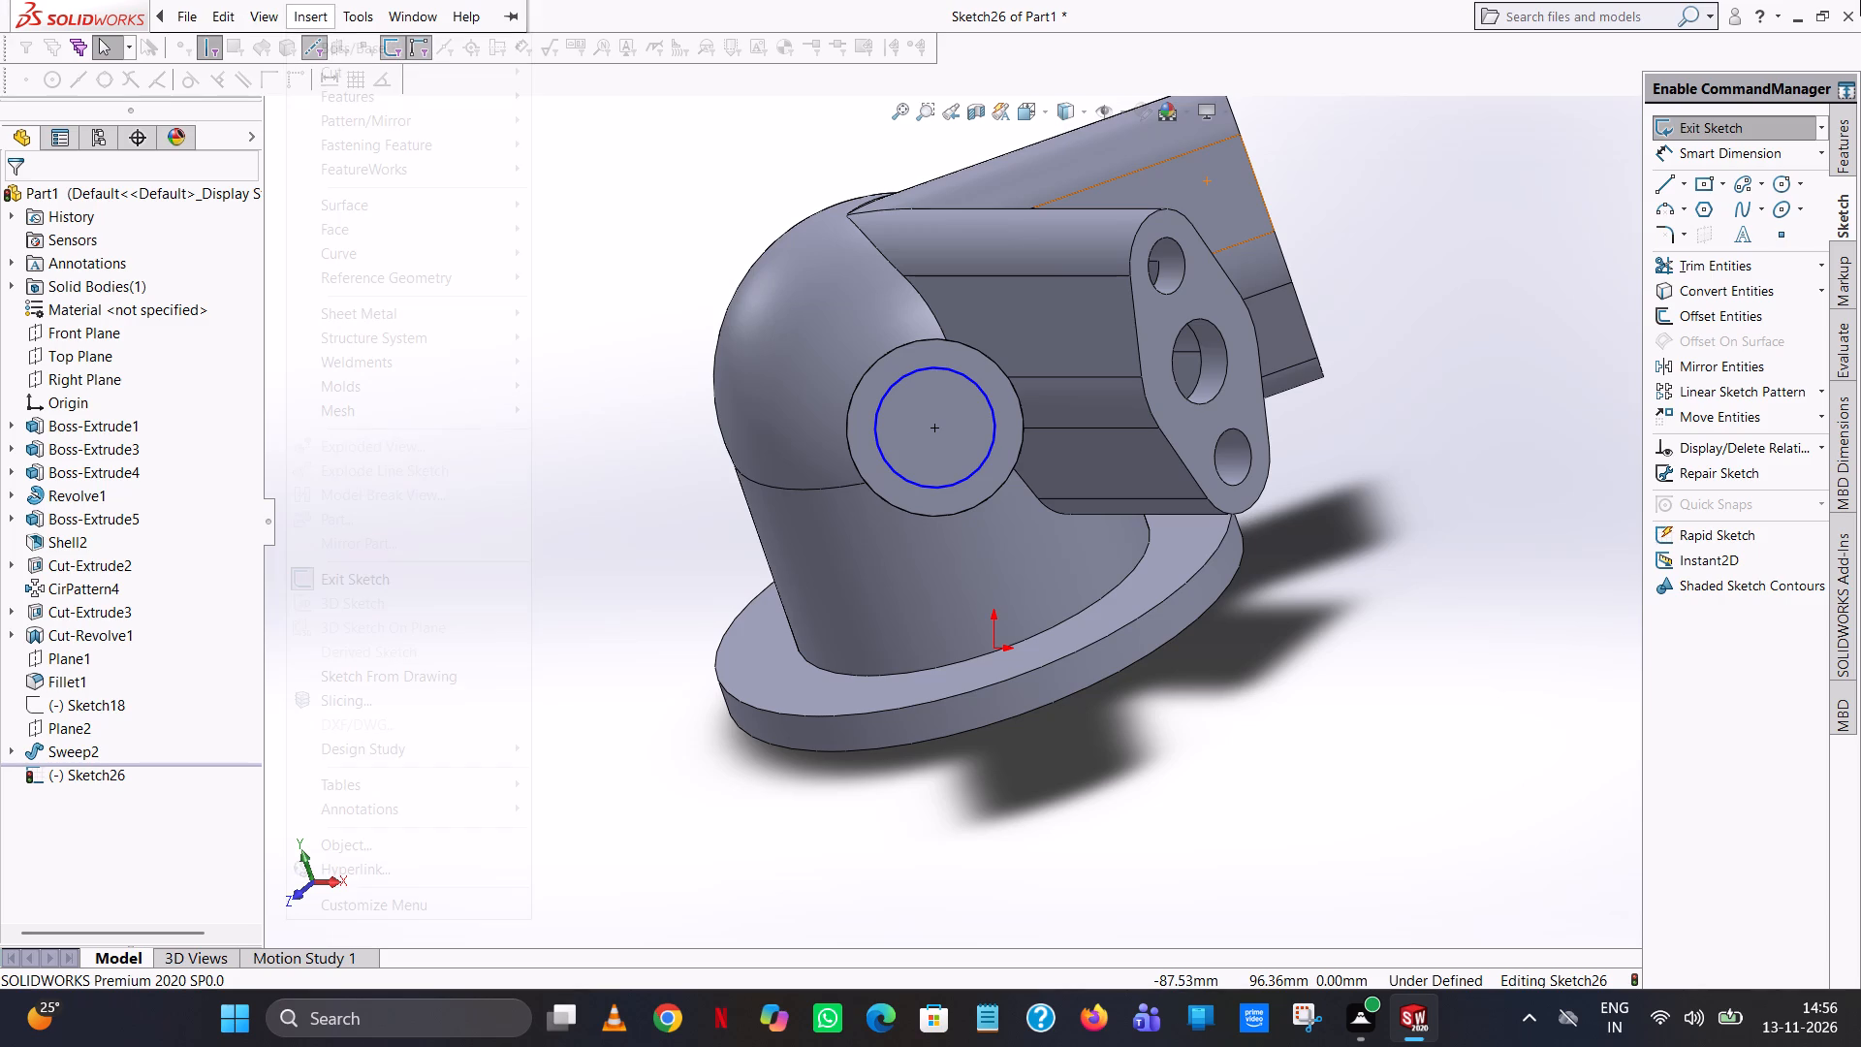
left_click(1513, 331)
Add a diameter dimension to the concentric circle on the round arm's end face.
left_click(1726, 157)
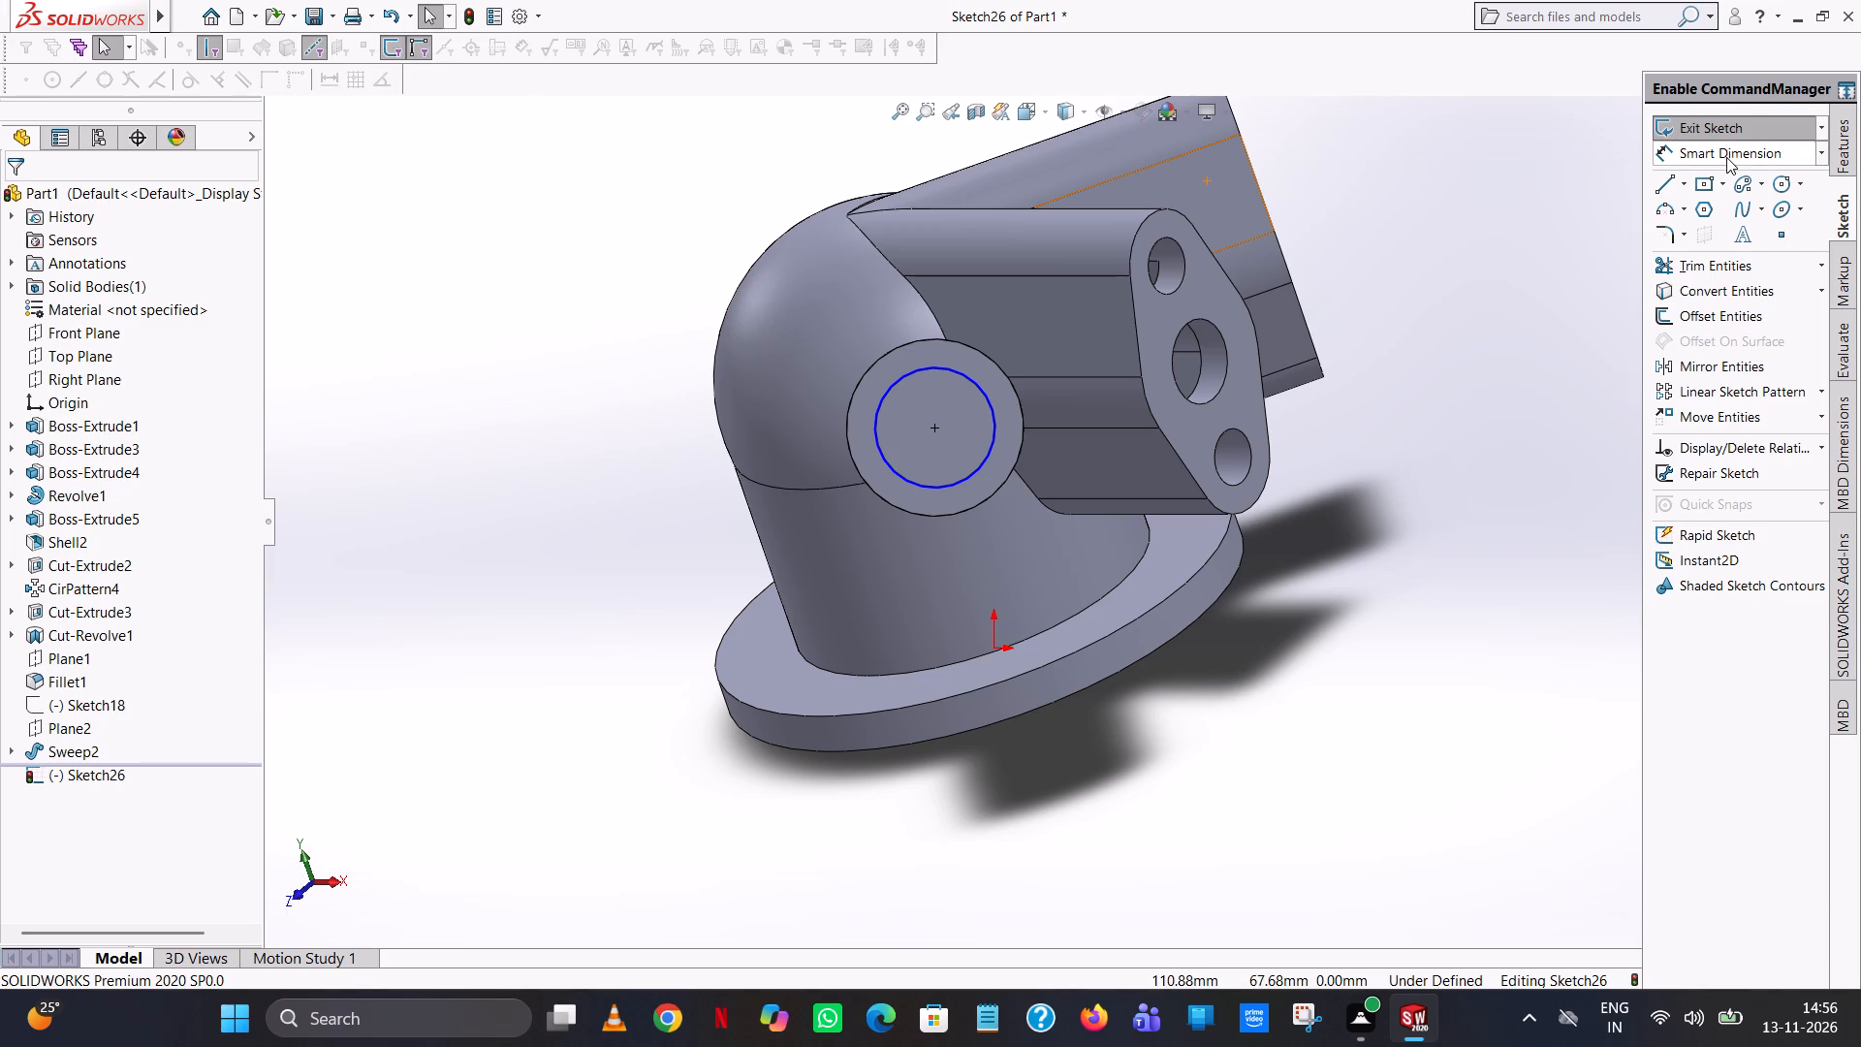
left_click(998, 412)
left_click(1193, 749)
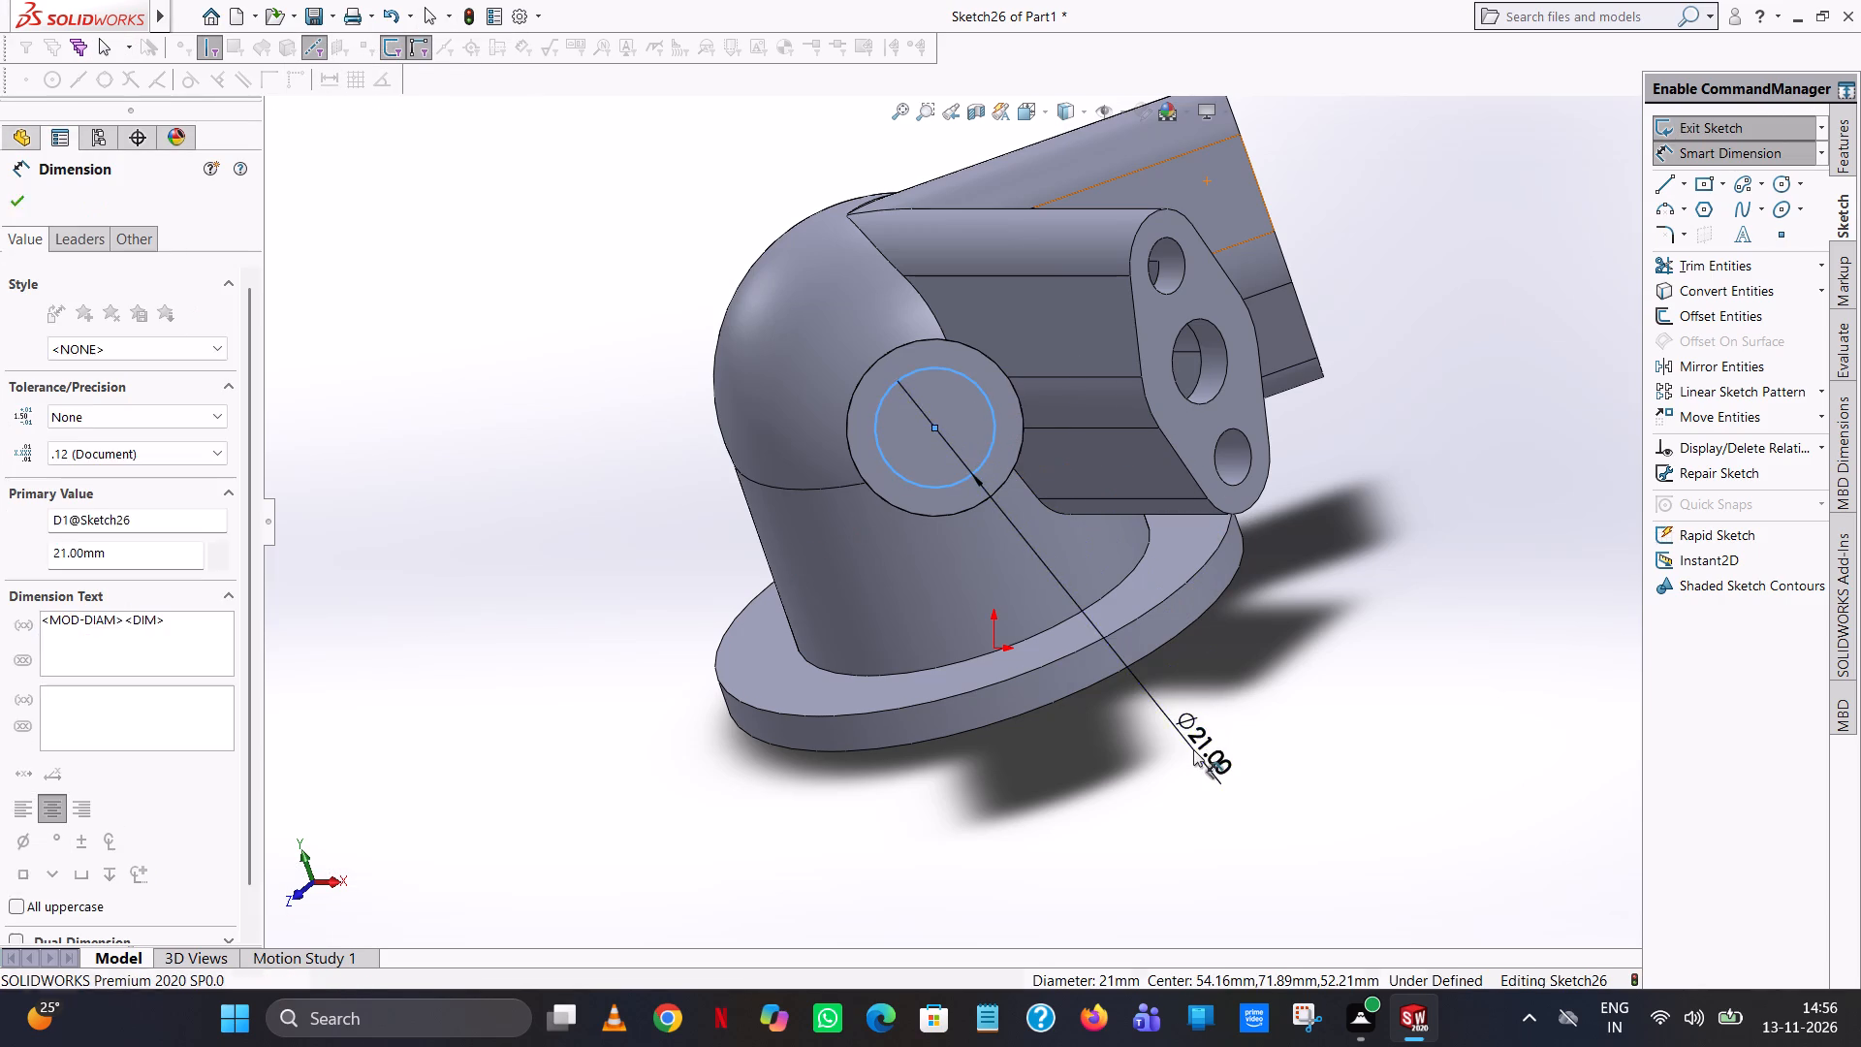
left_click(1107, 719)
left_click(1445, 426)
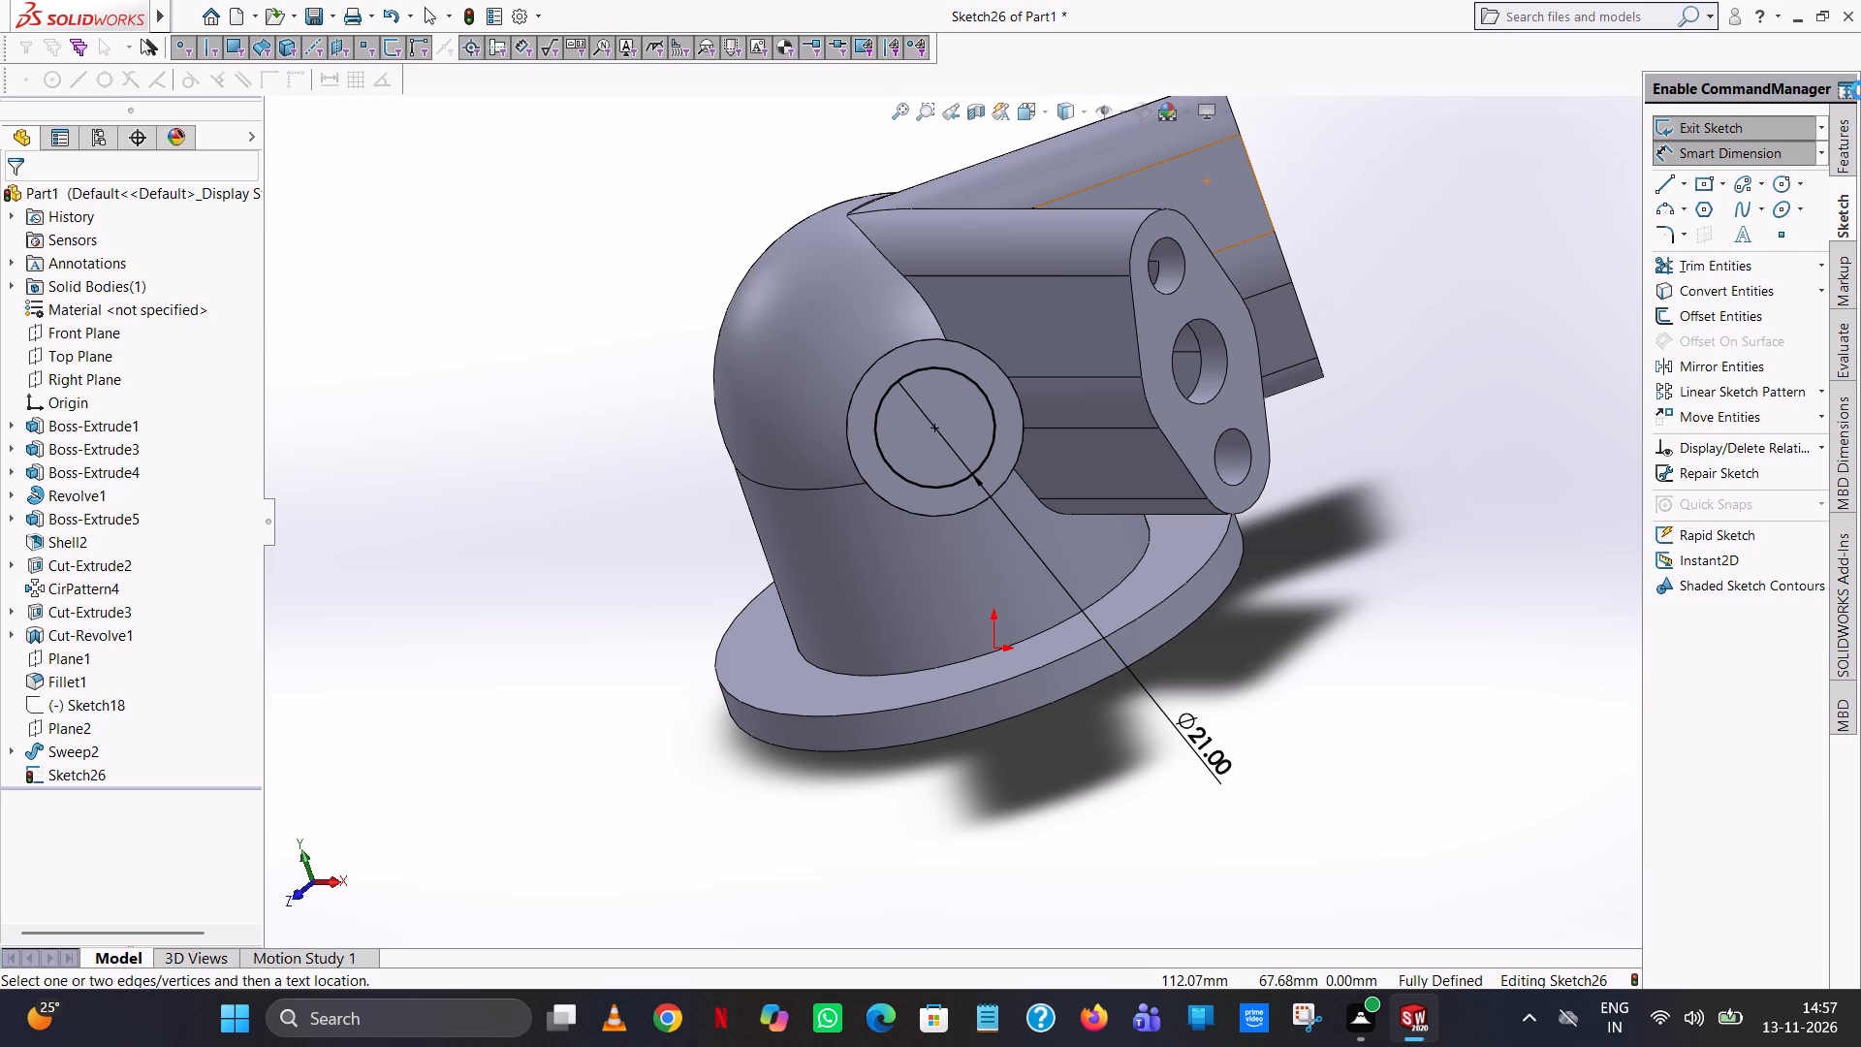
Cut-extrude the circle blind to a depth of 101 mm, boring the round arm through into the hollow body.
left_click(1845, 132)
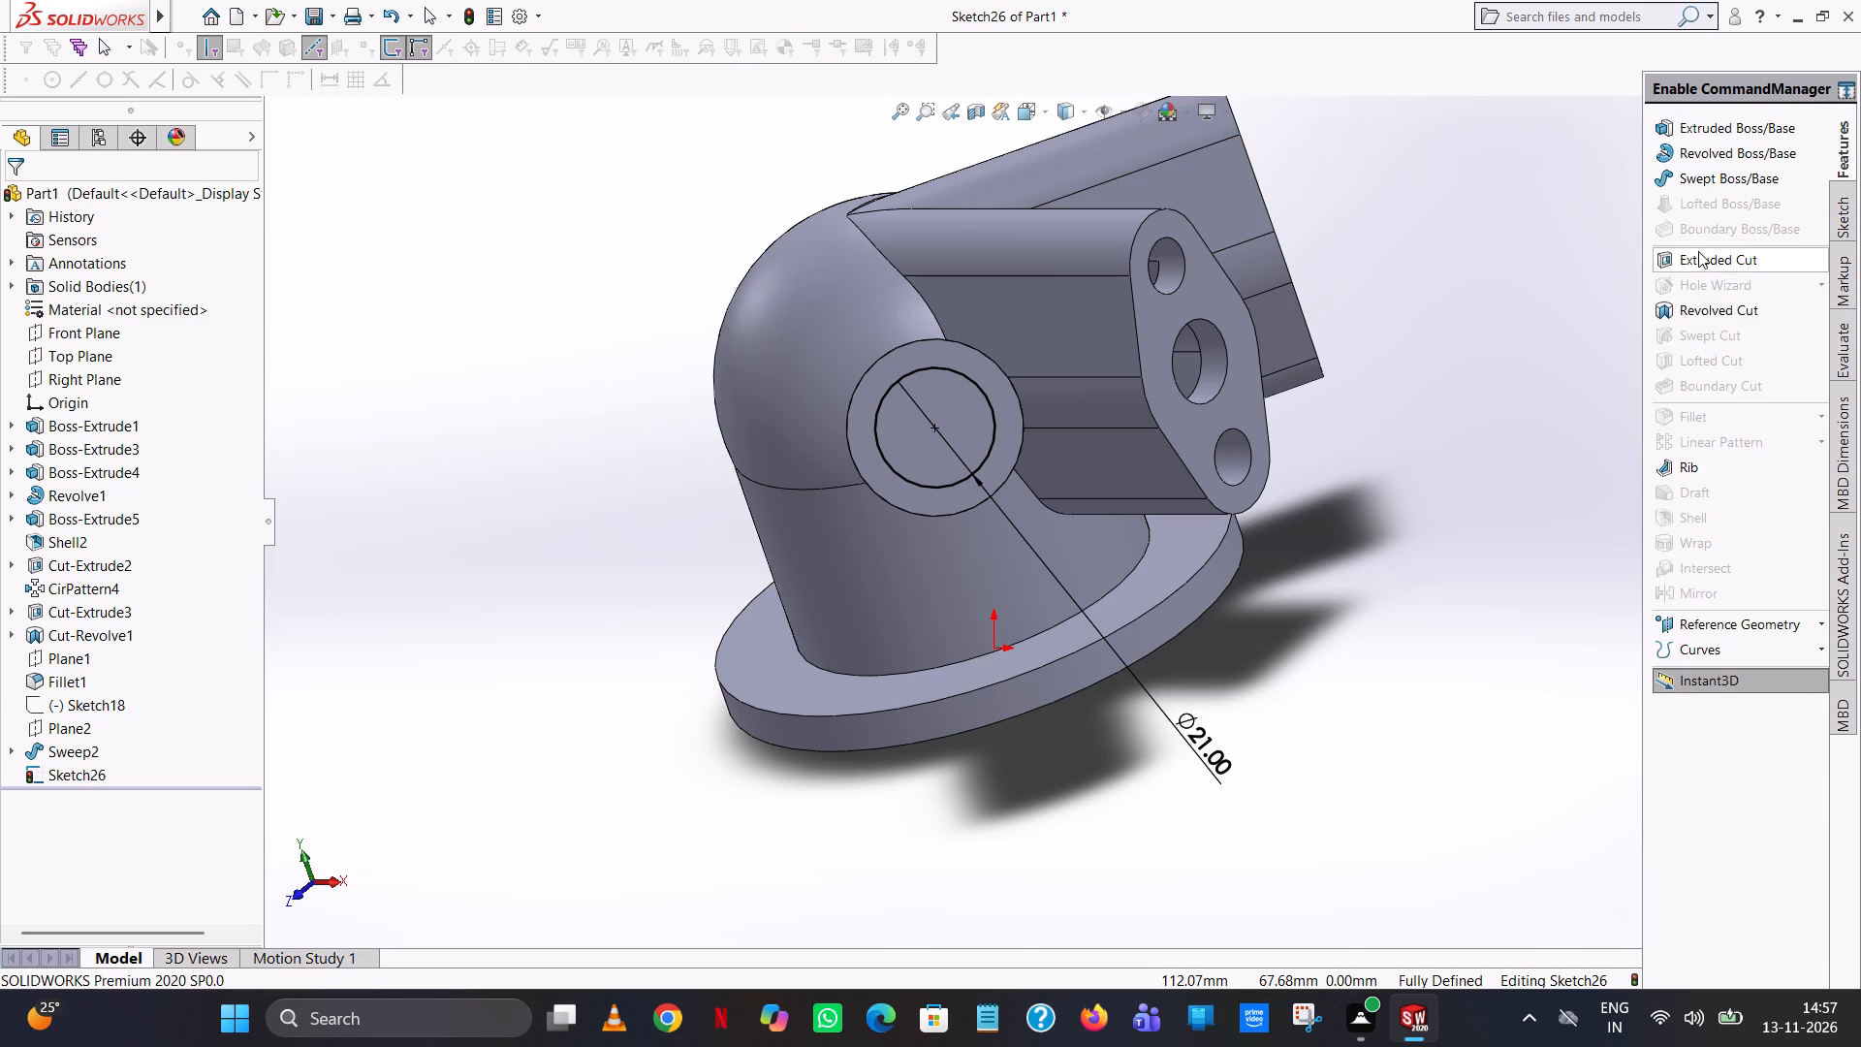
left_click(1698, 251)
middle_click_drag(1314, 602, 1210, 91)
scroll(1310, 589, "down", 1)
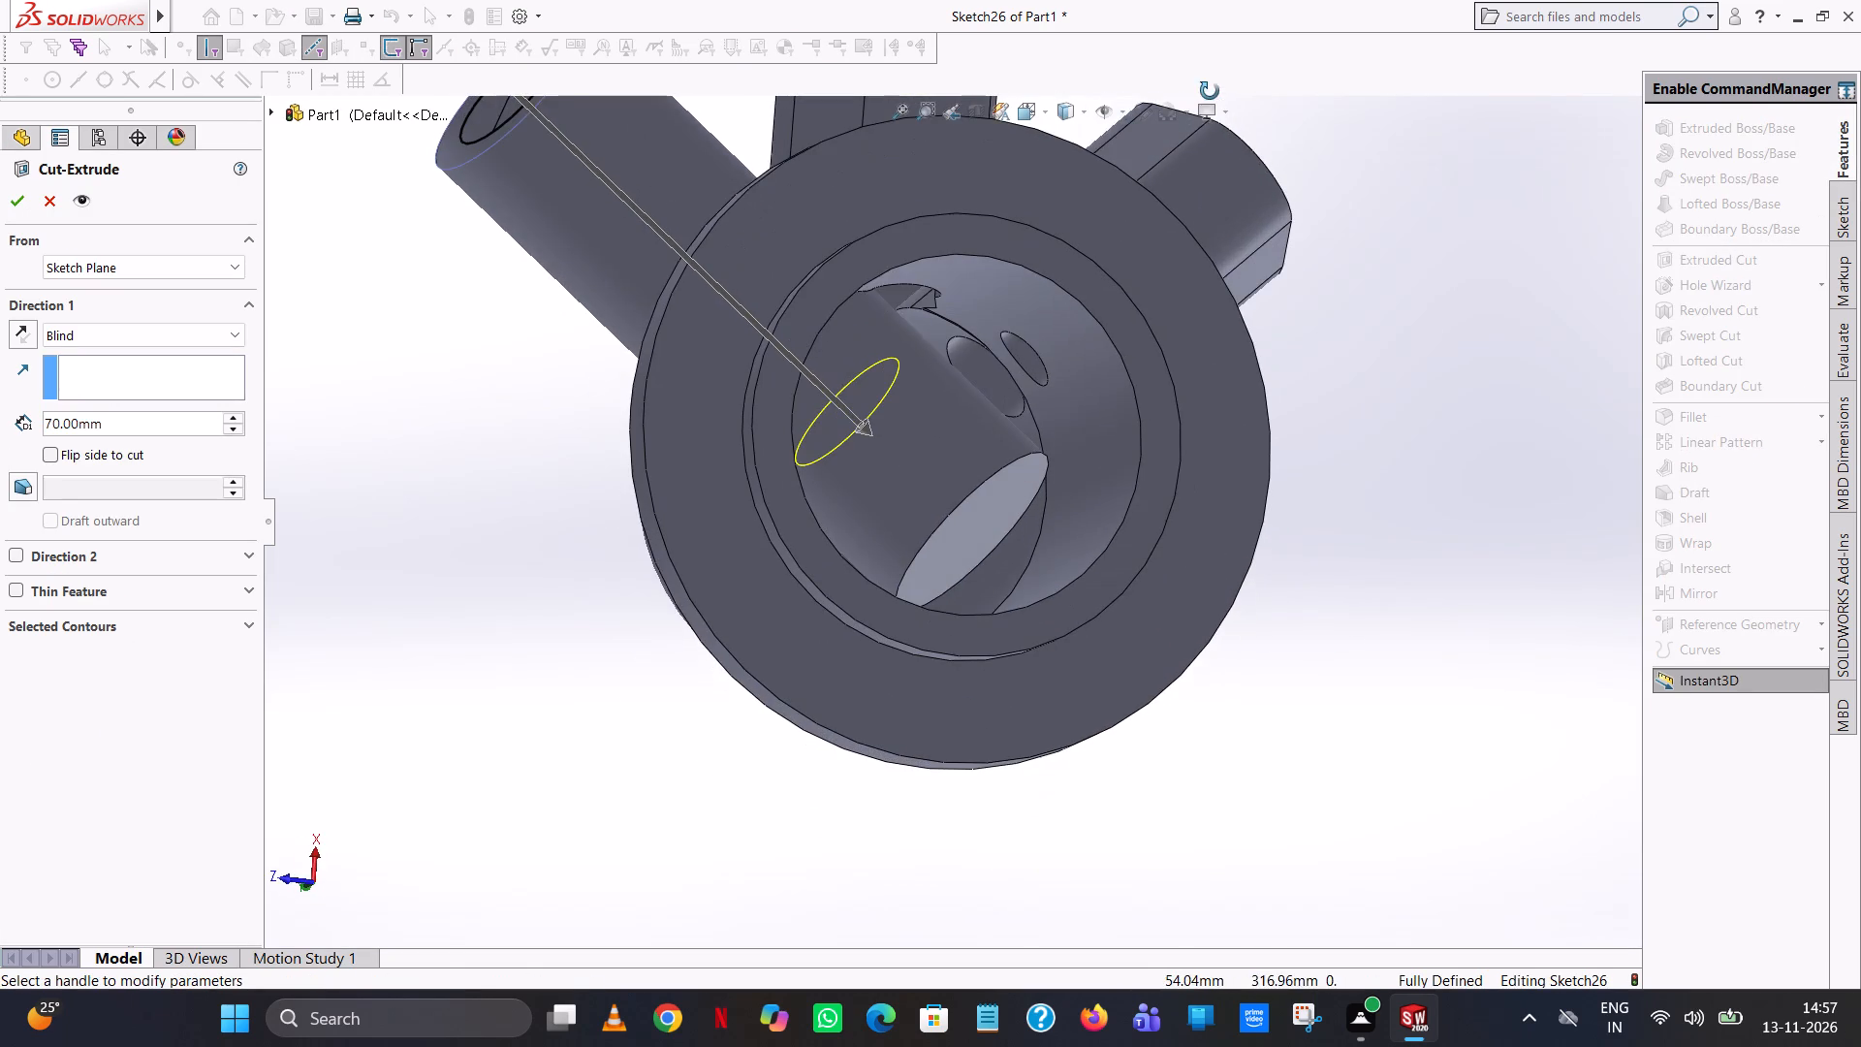
middle_click_drag(1210, 91, 1210, 94)
left_click_drag(864, 434, 945, 525)
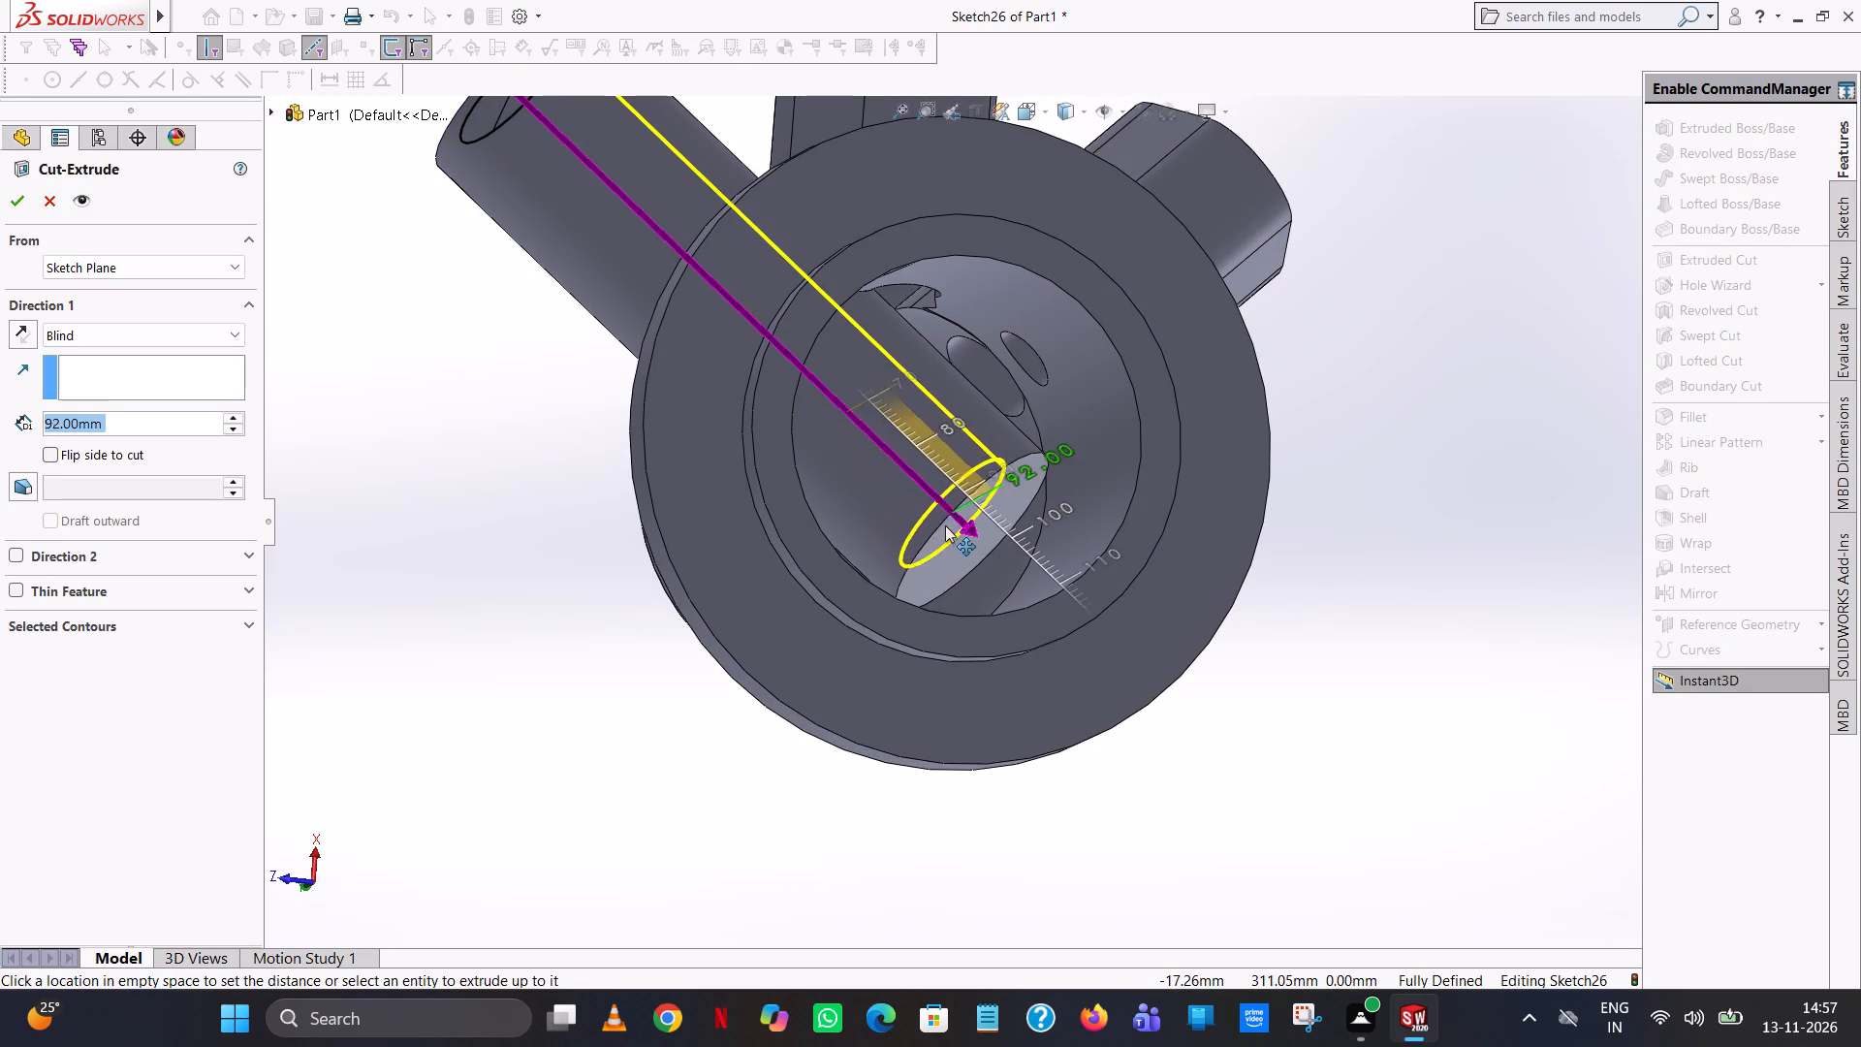
left_click_drag(945, 525, 983, 562)
middle_click_drag(1019, 469, 1015, 544)
scroll(1020, 543, "up", 1)
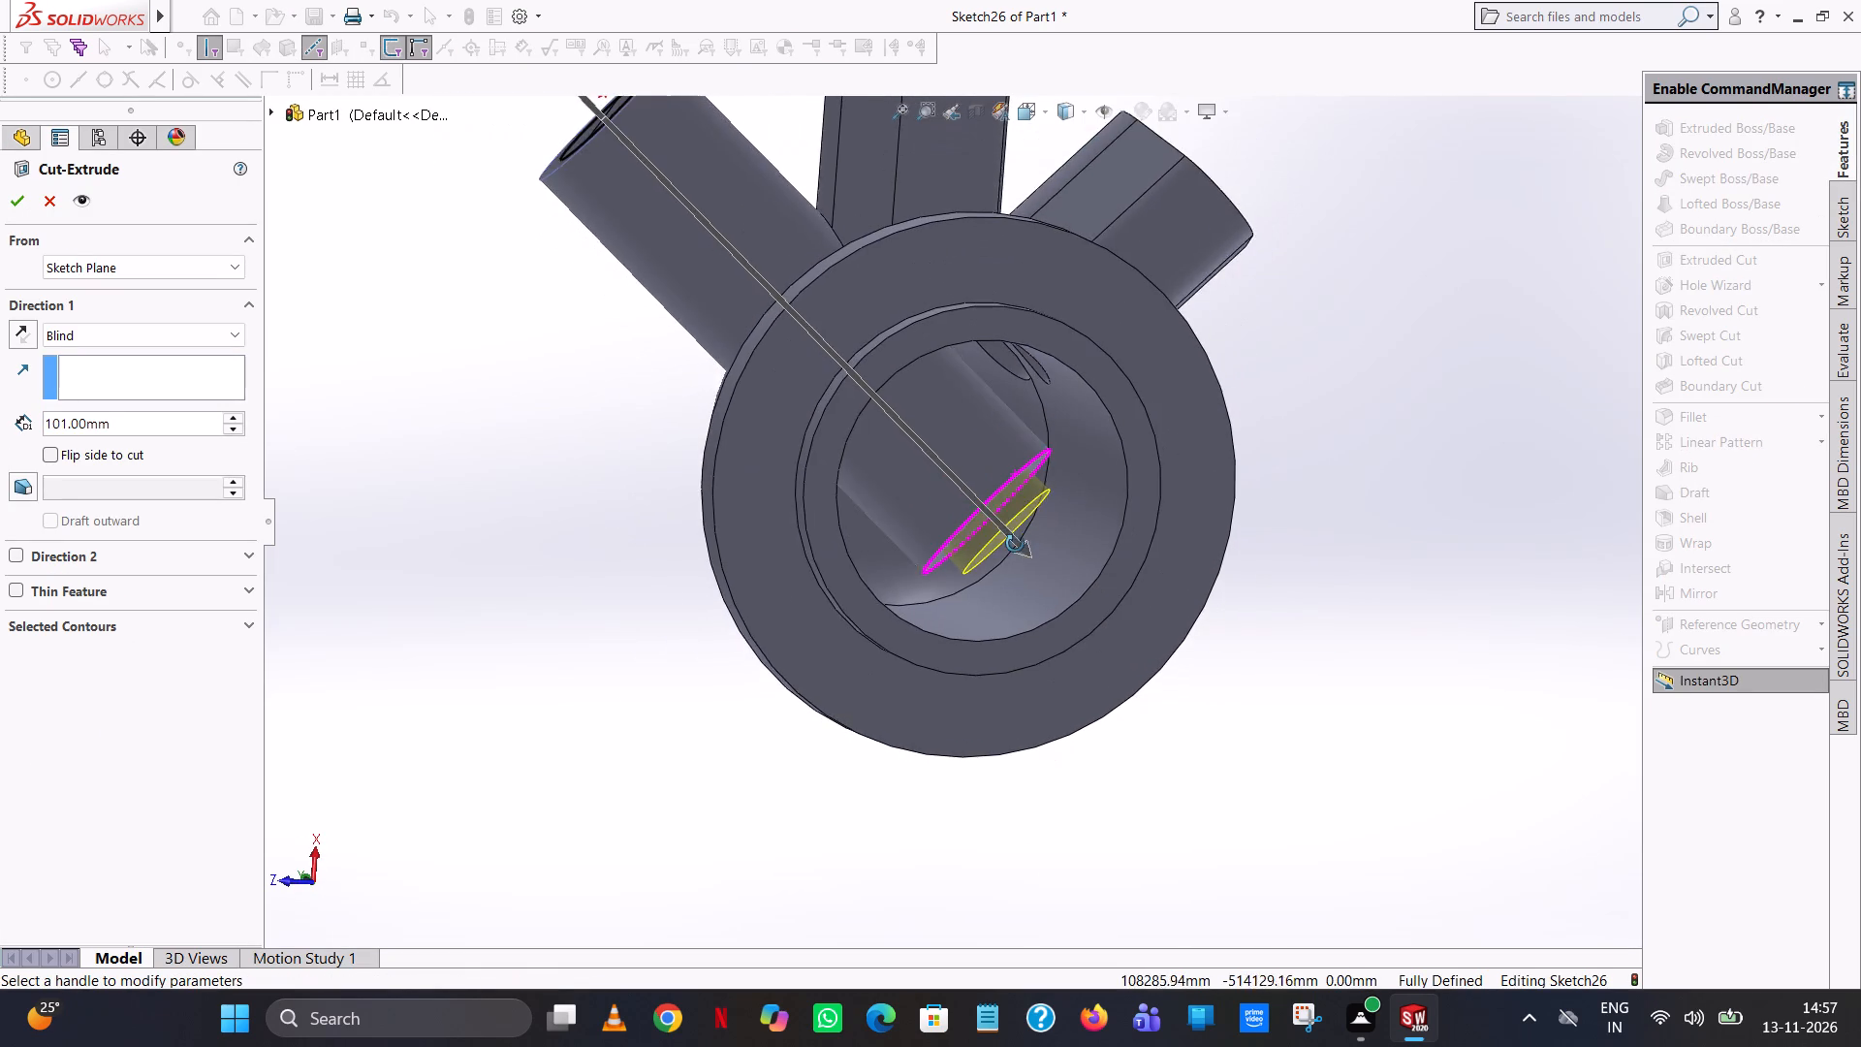
middle_click_drag(1015, 544, 1004, 537)
scroll(1014, 538, "down", 12)
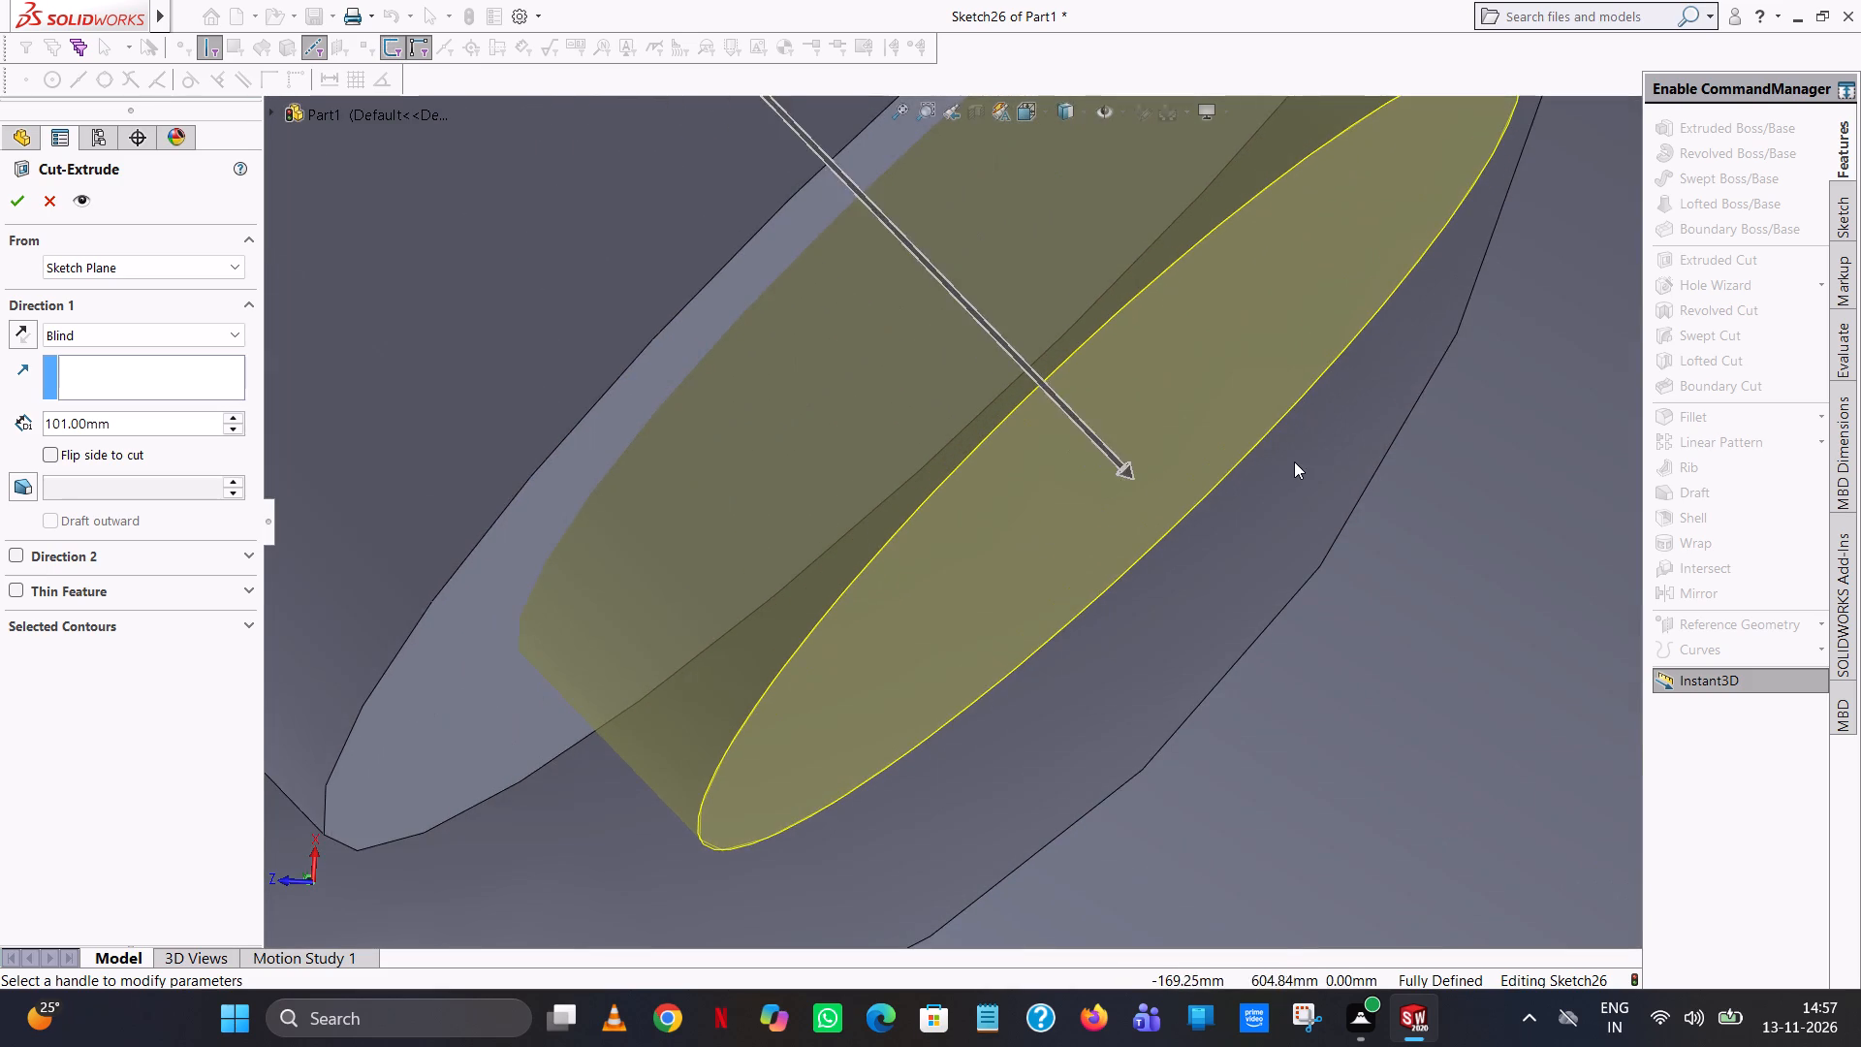
scroll(1294, 461, "up", 3)
scroll(736, 419, "up", 5)
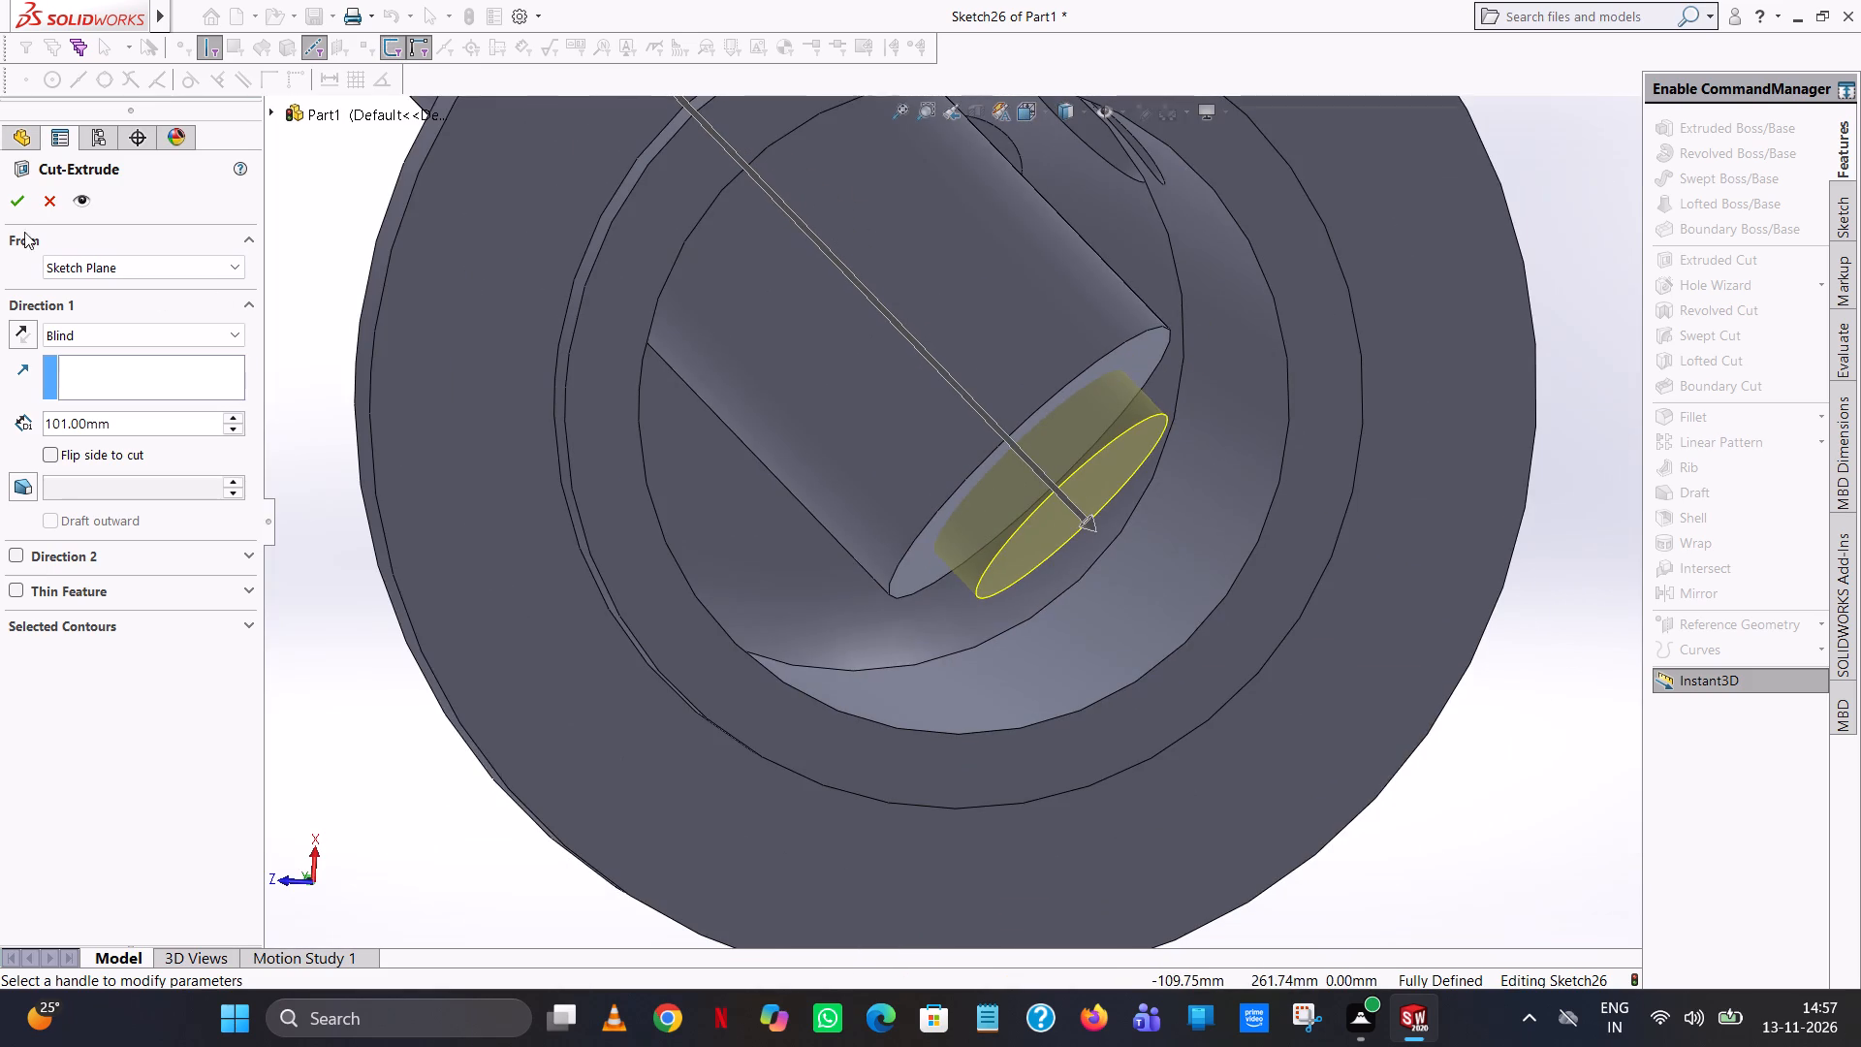
left_click(16, 199)
scroll(987, 556, "up", 5)
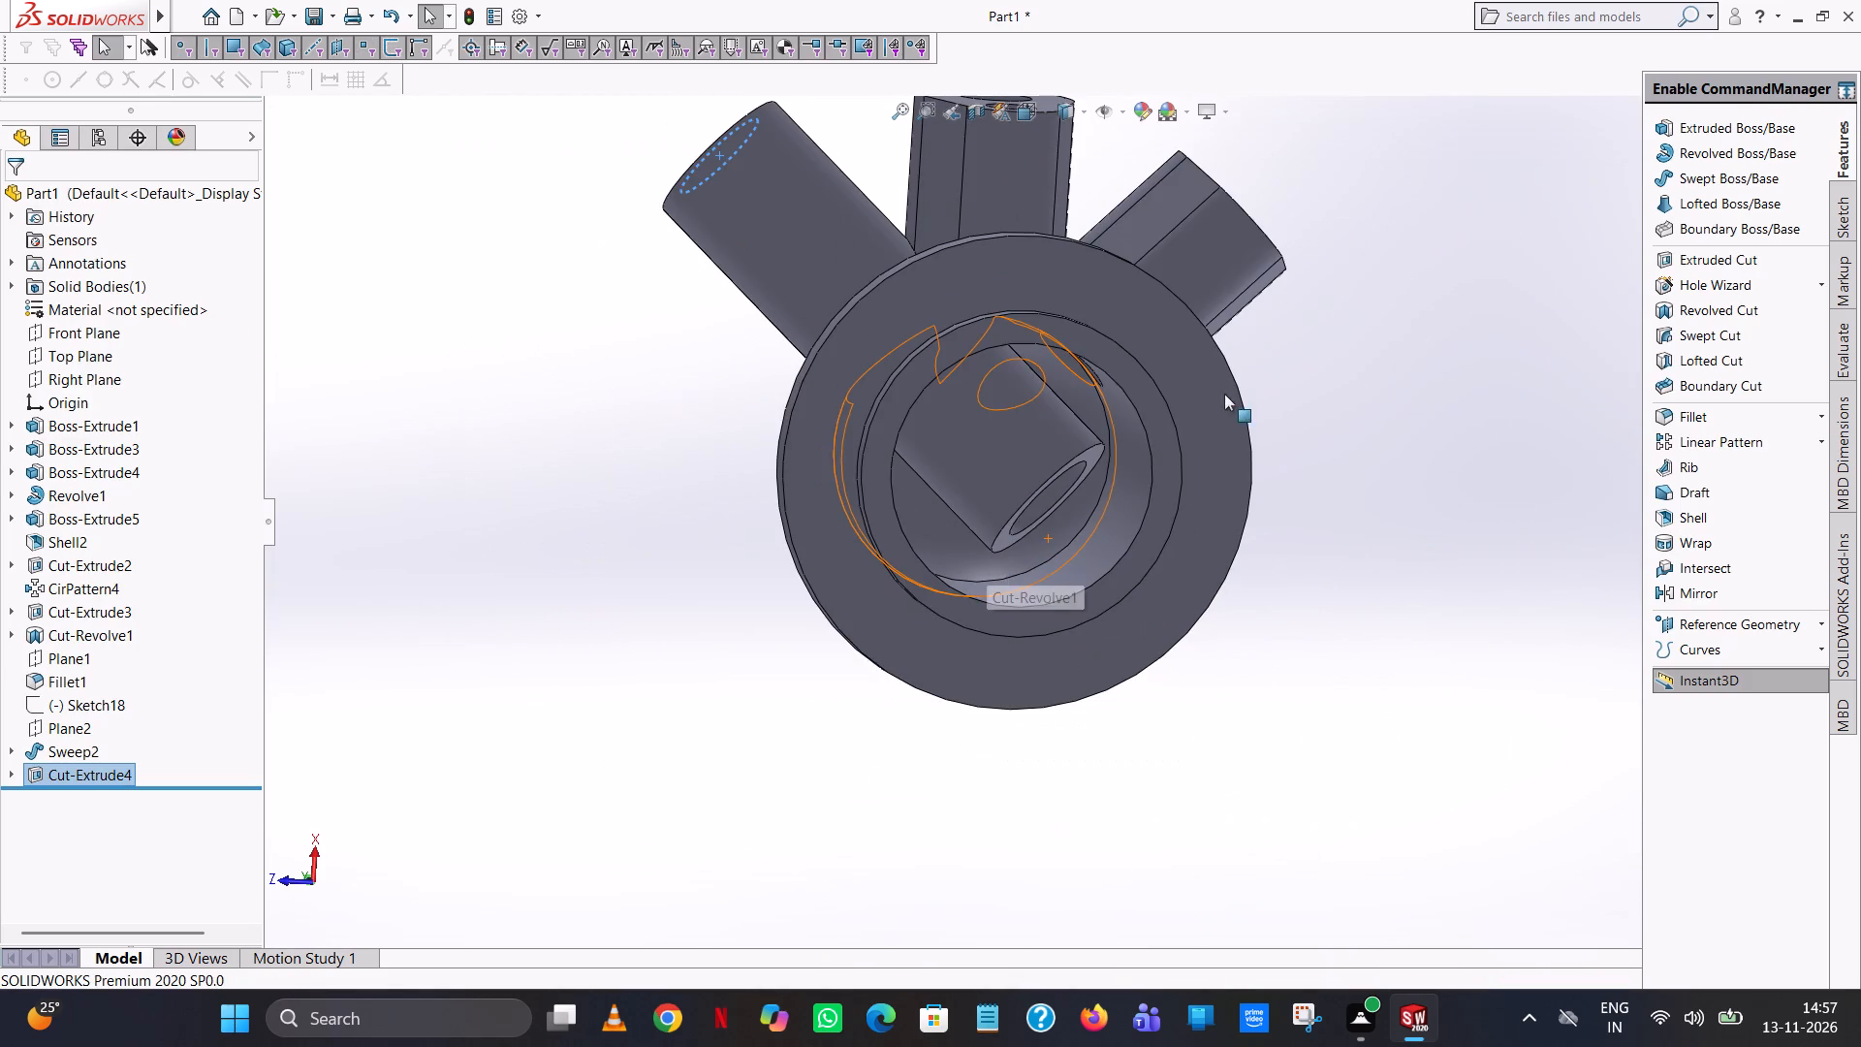
left_click(1462, 347)
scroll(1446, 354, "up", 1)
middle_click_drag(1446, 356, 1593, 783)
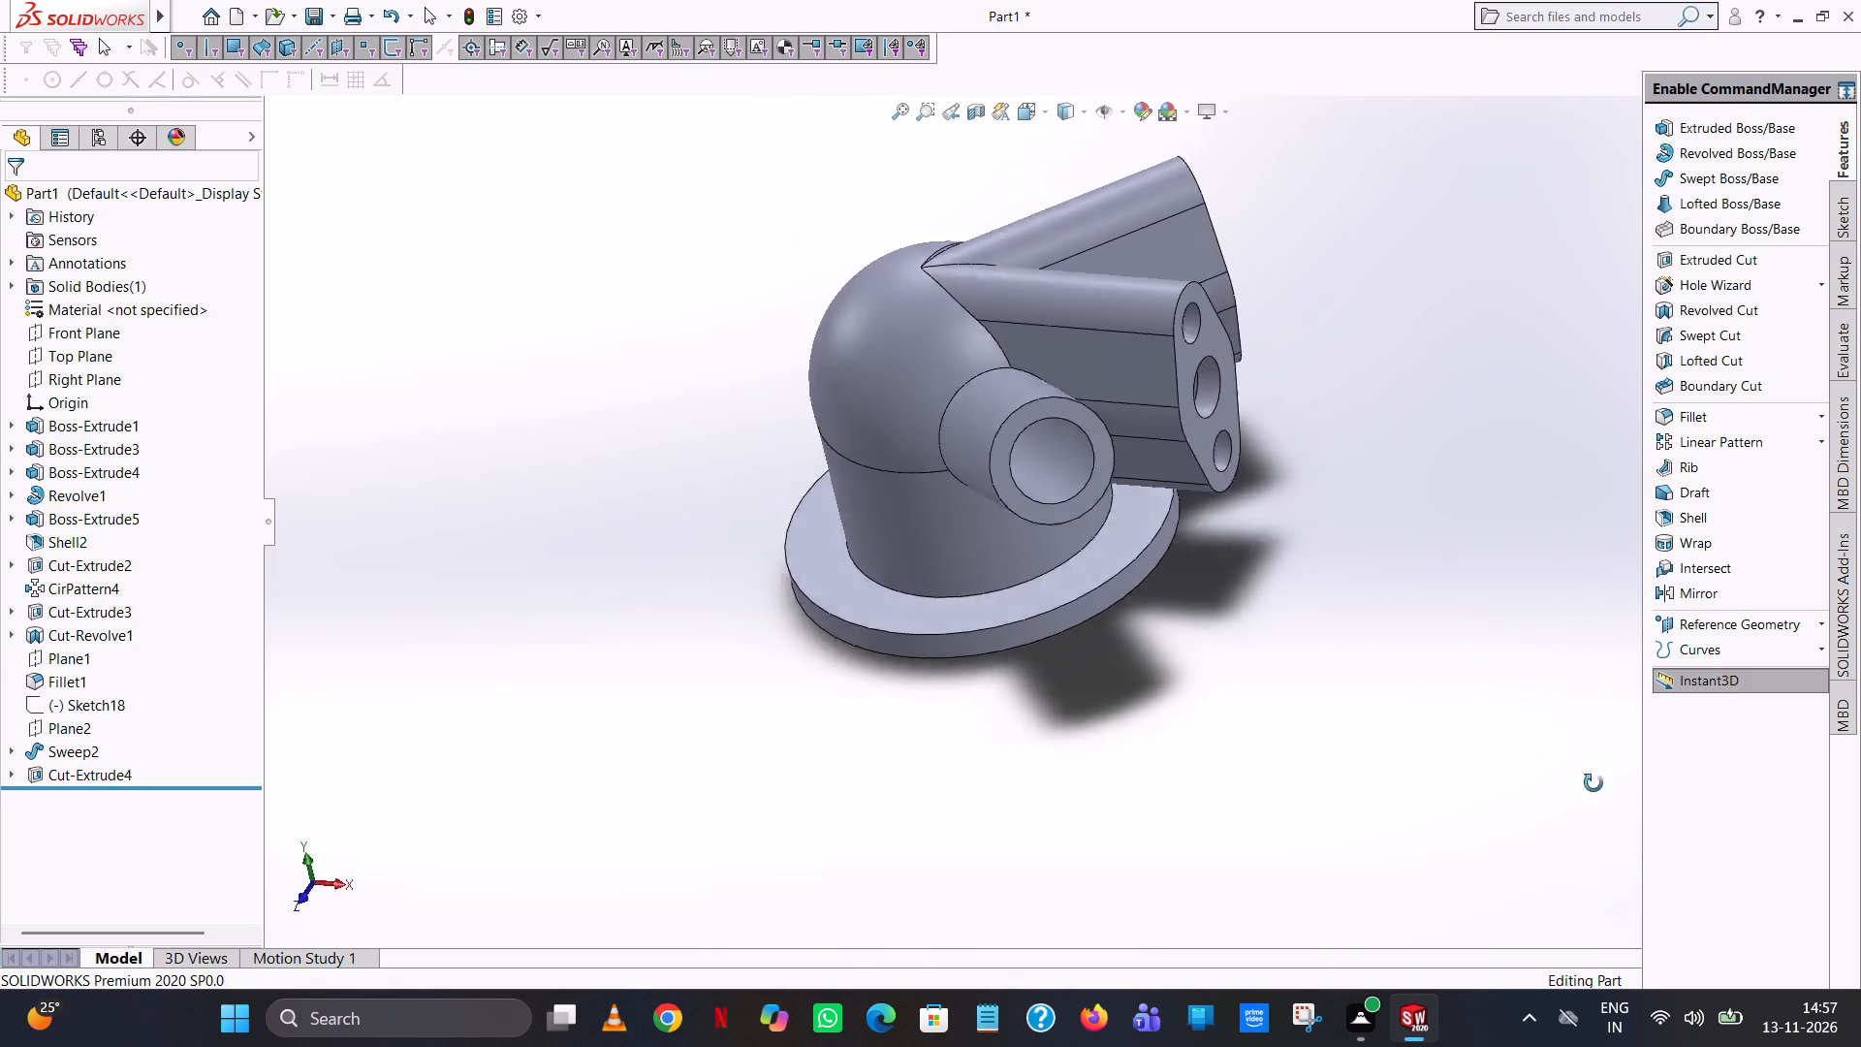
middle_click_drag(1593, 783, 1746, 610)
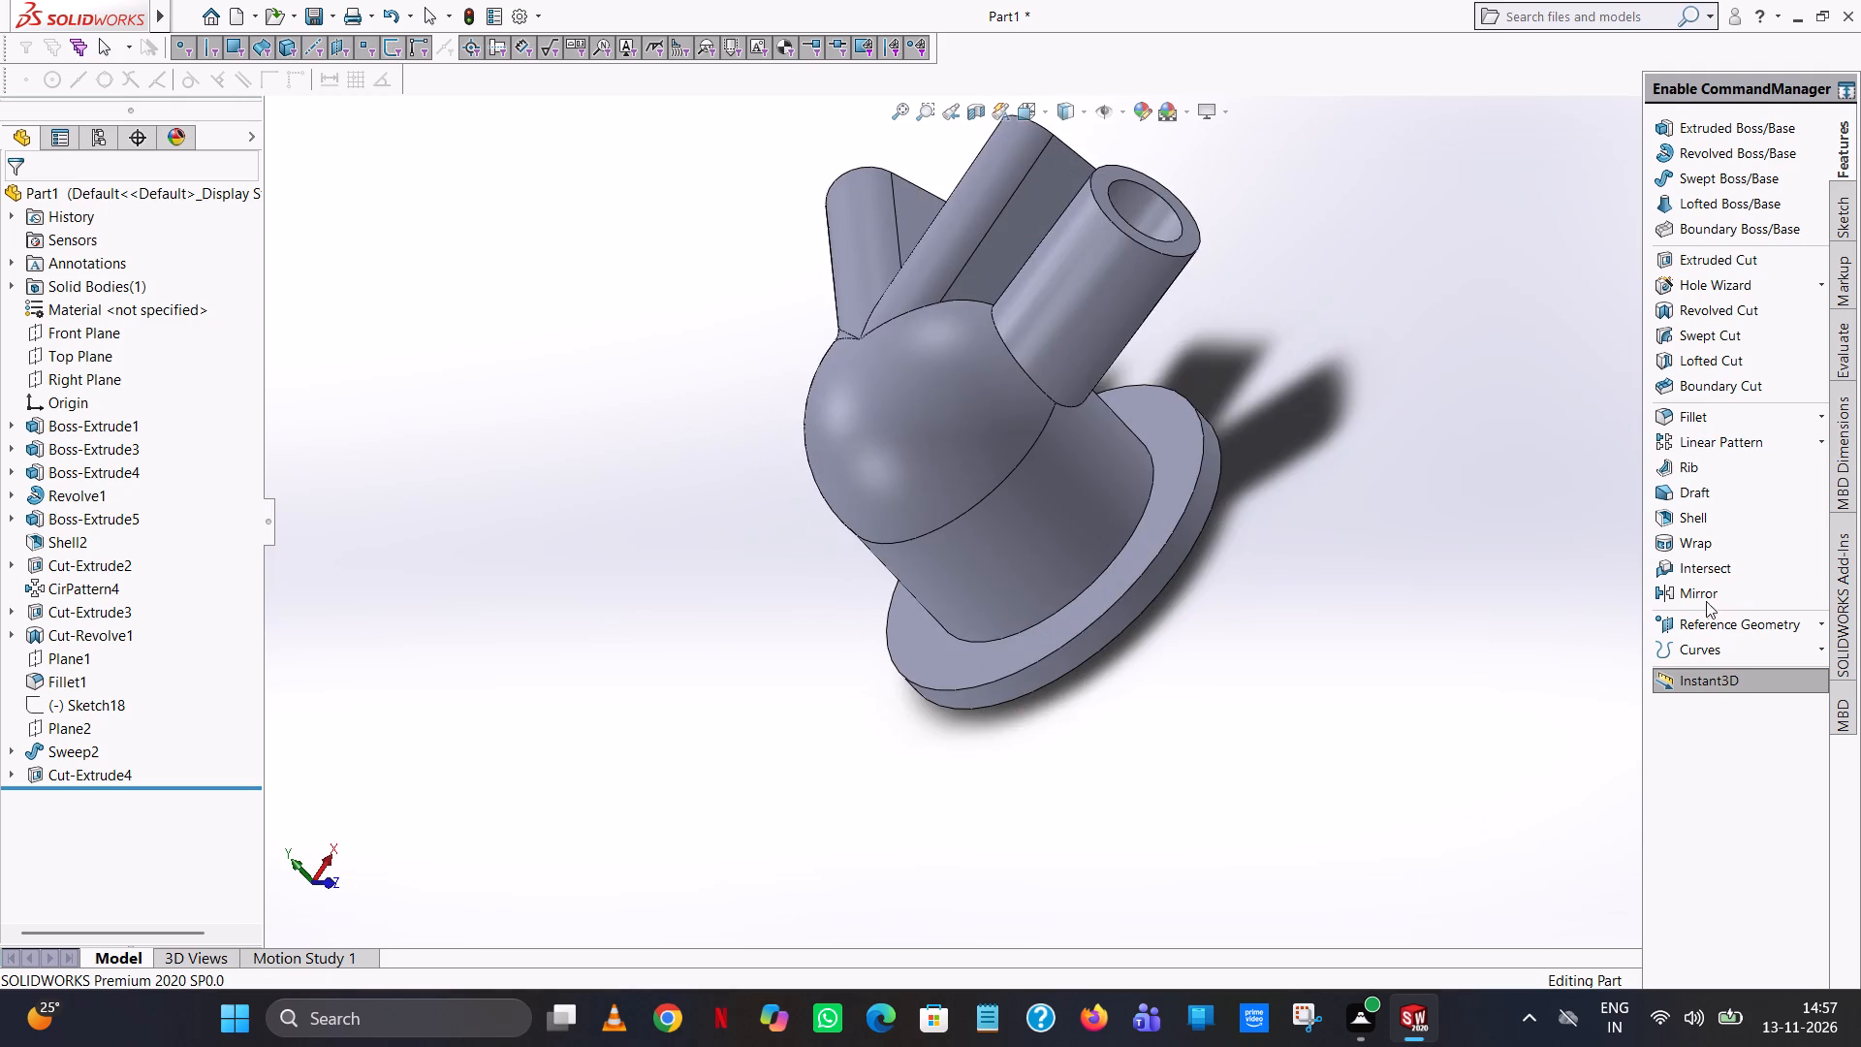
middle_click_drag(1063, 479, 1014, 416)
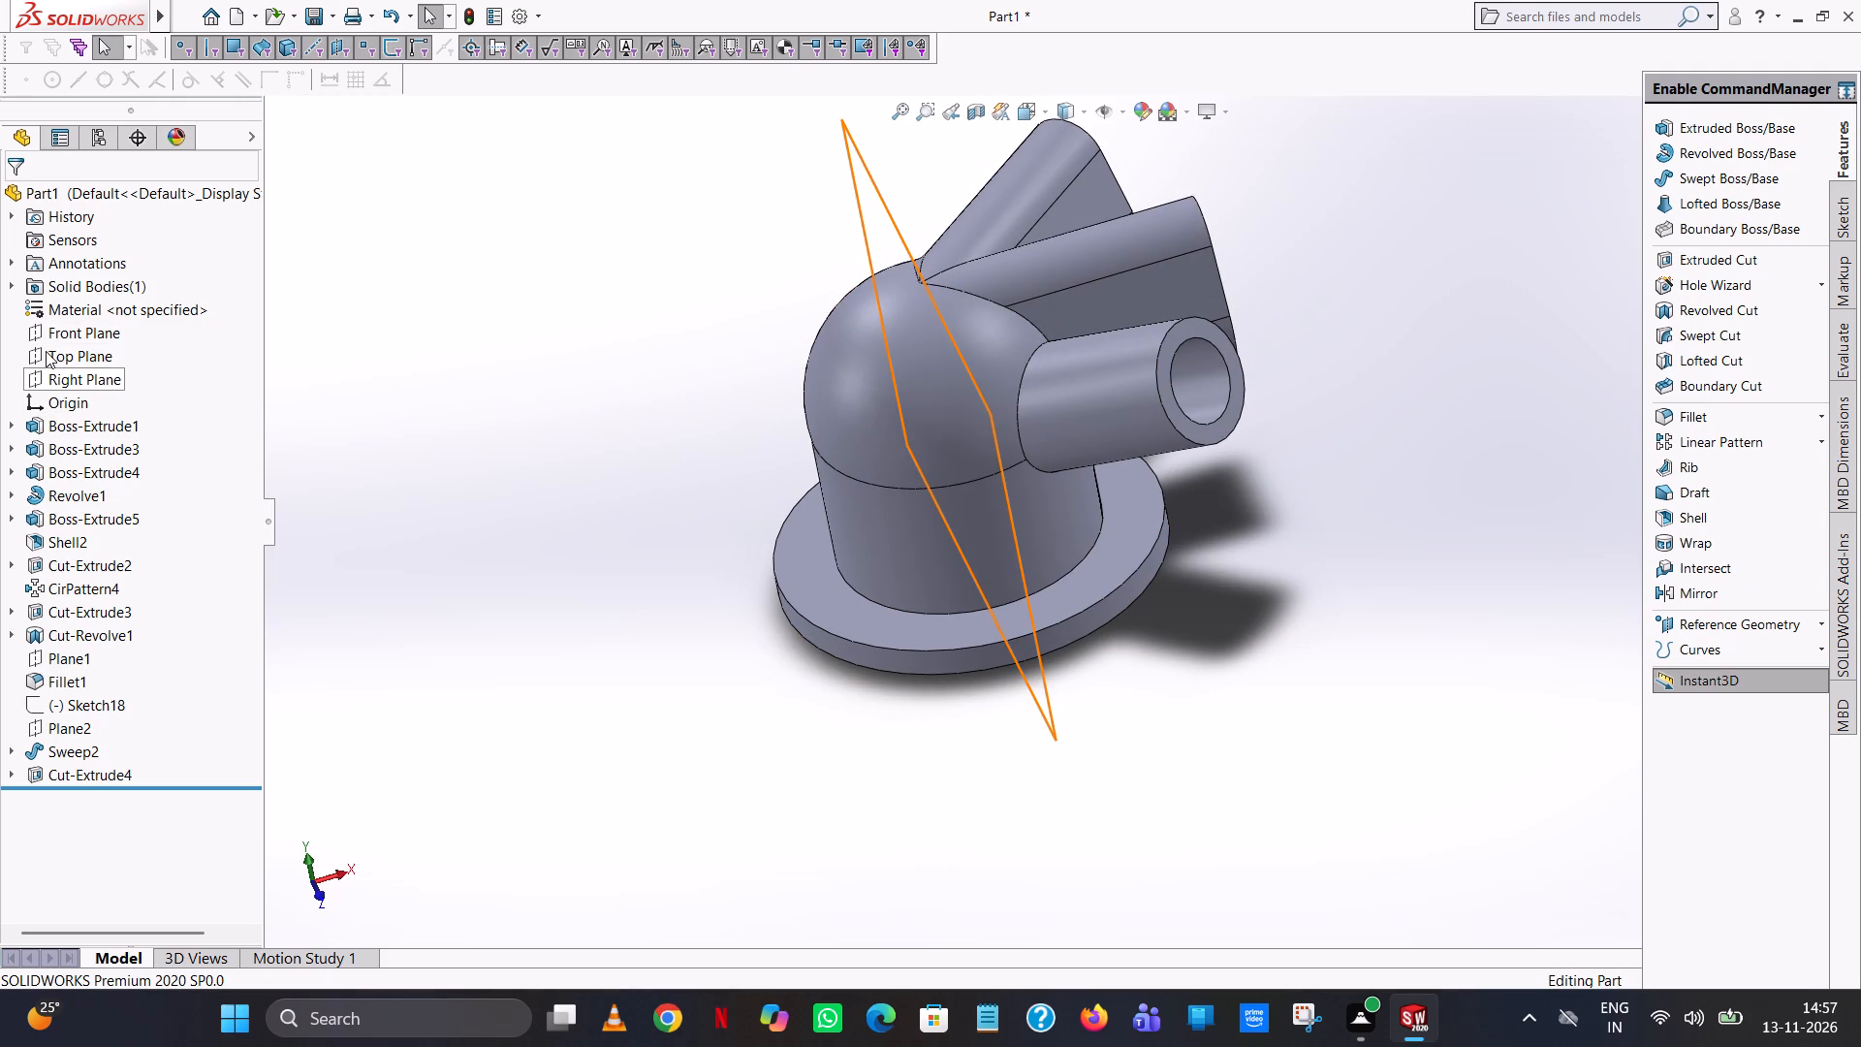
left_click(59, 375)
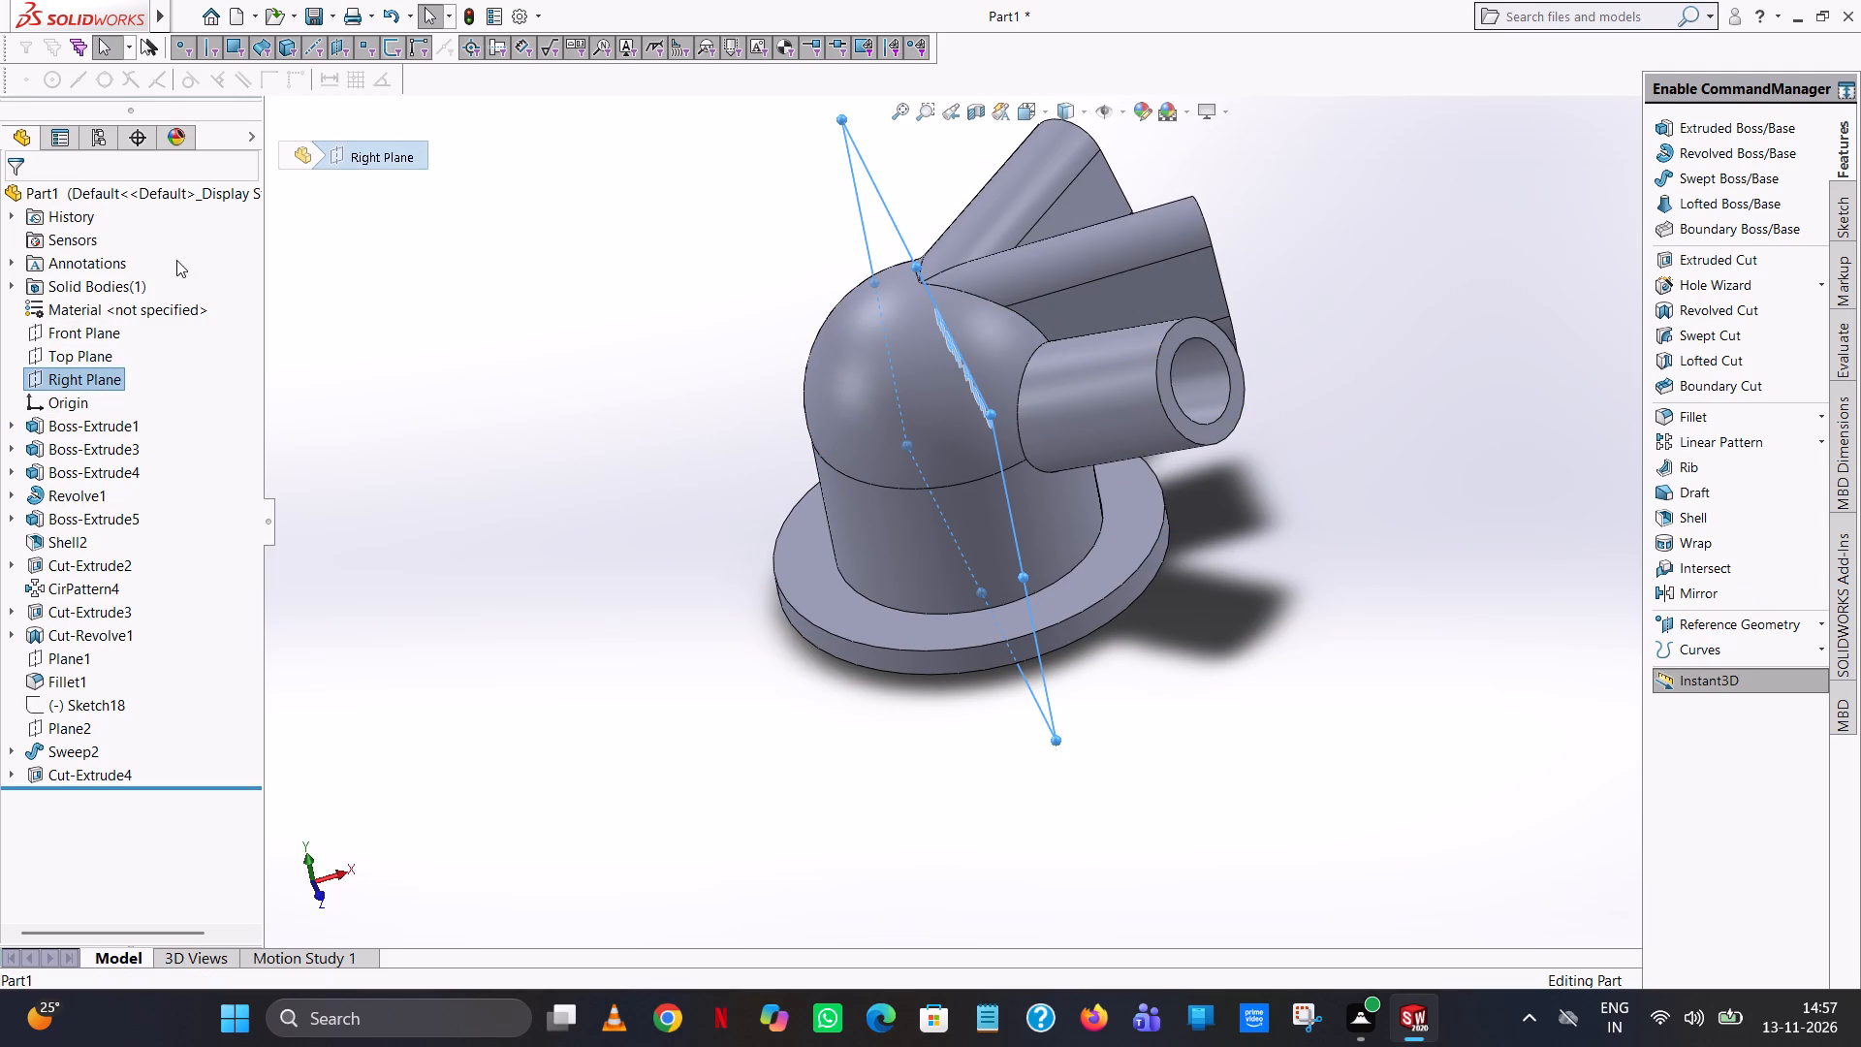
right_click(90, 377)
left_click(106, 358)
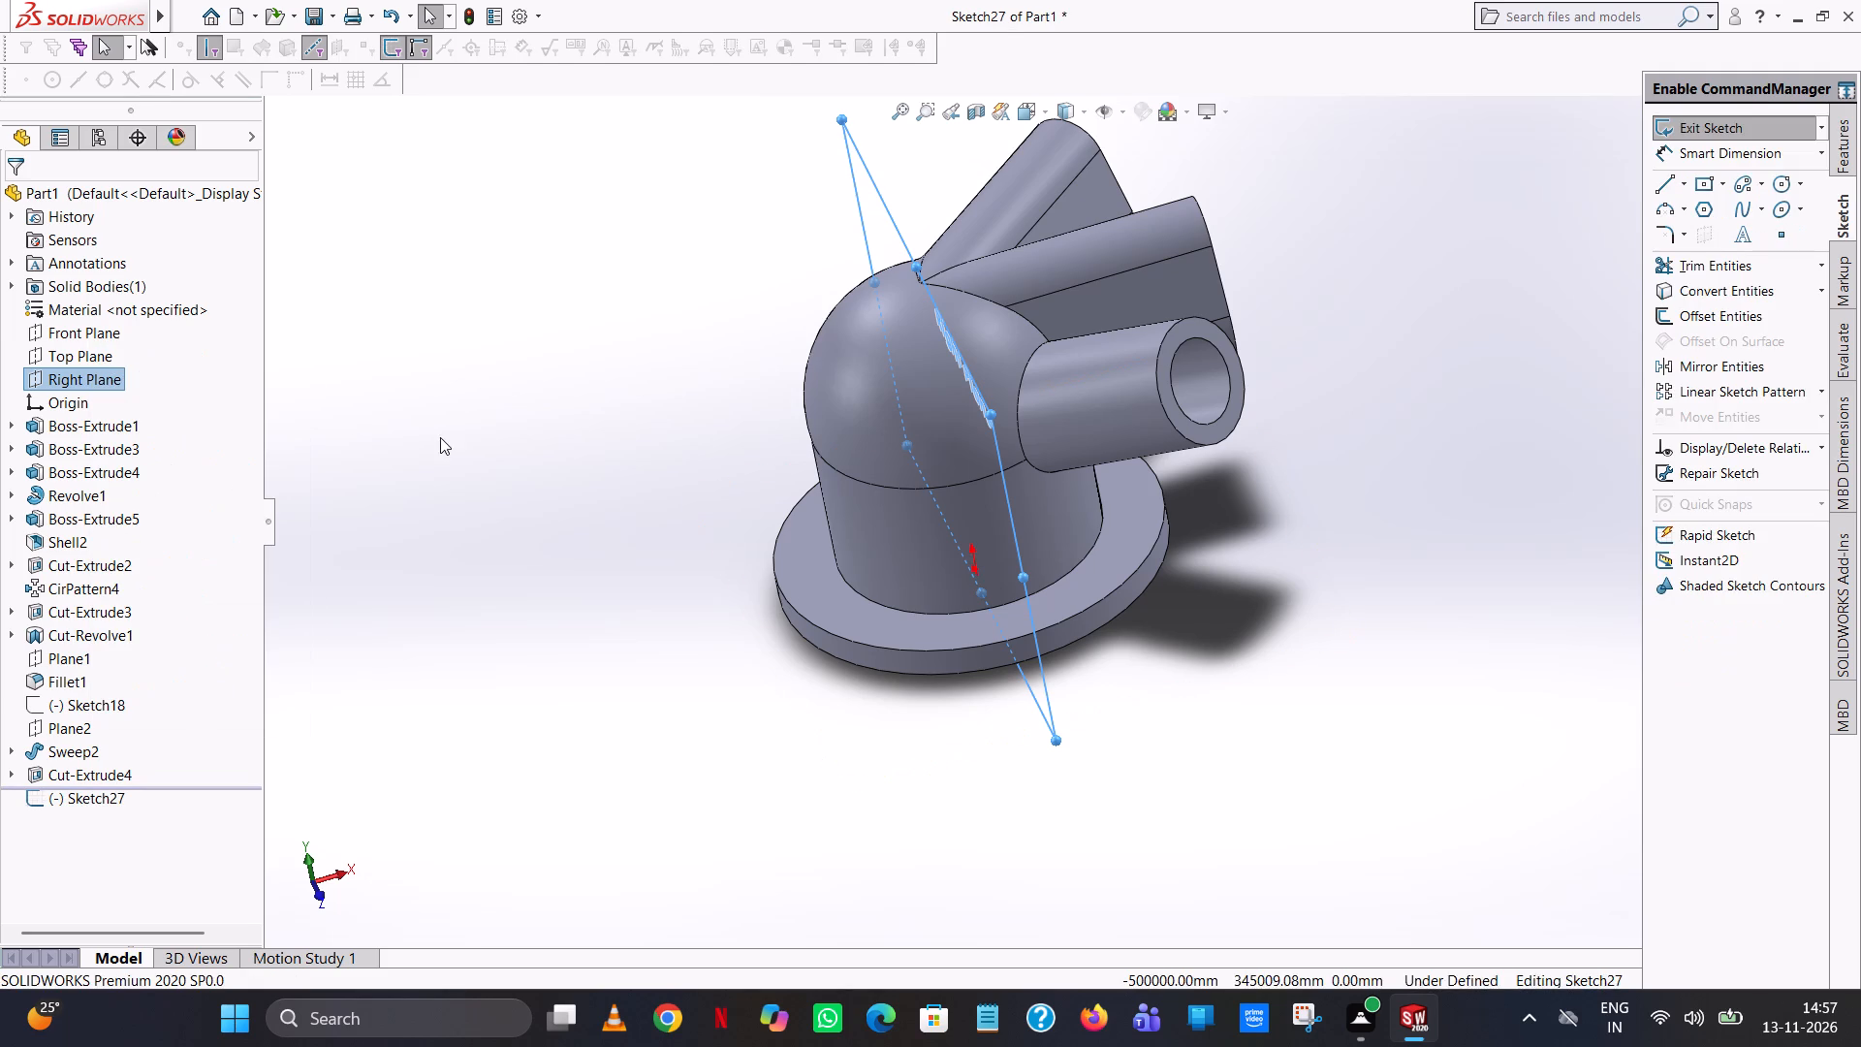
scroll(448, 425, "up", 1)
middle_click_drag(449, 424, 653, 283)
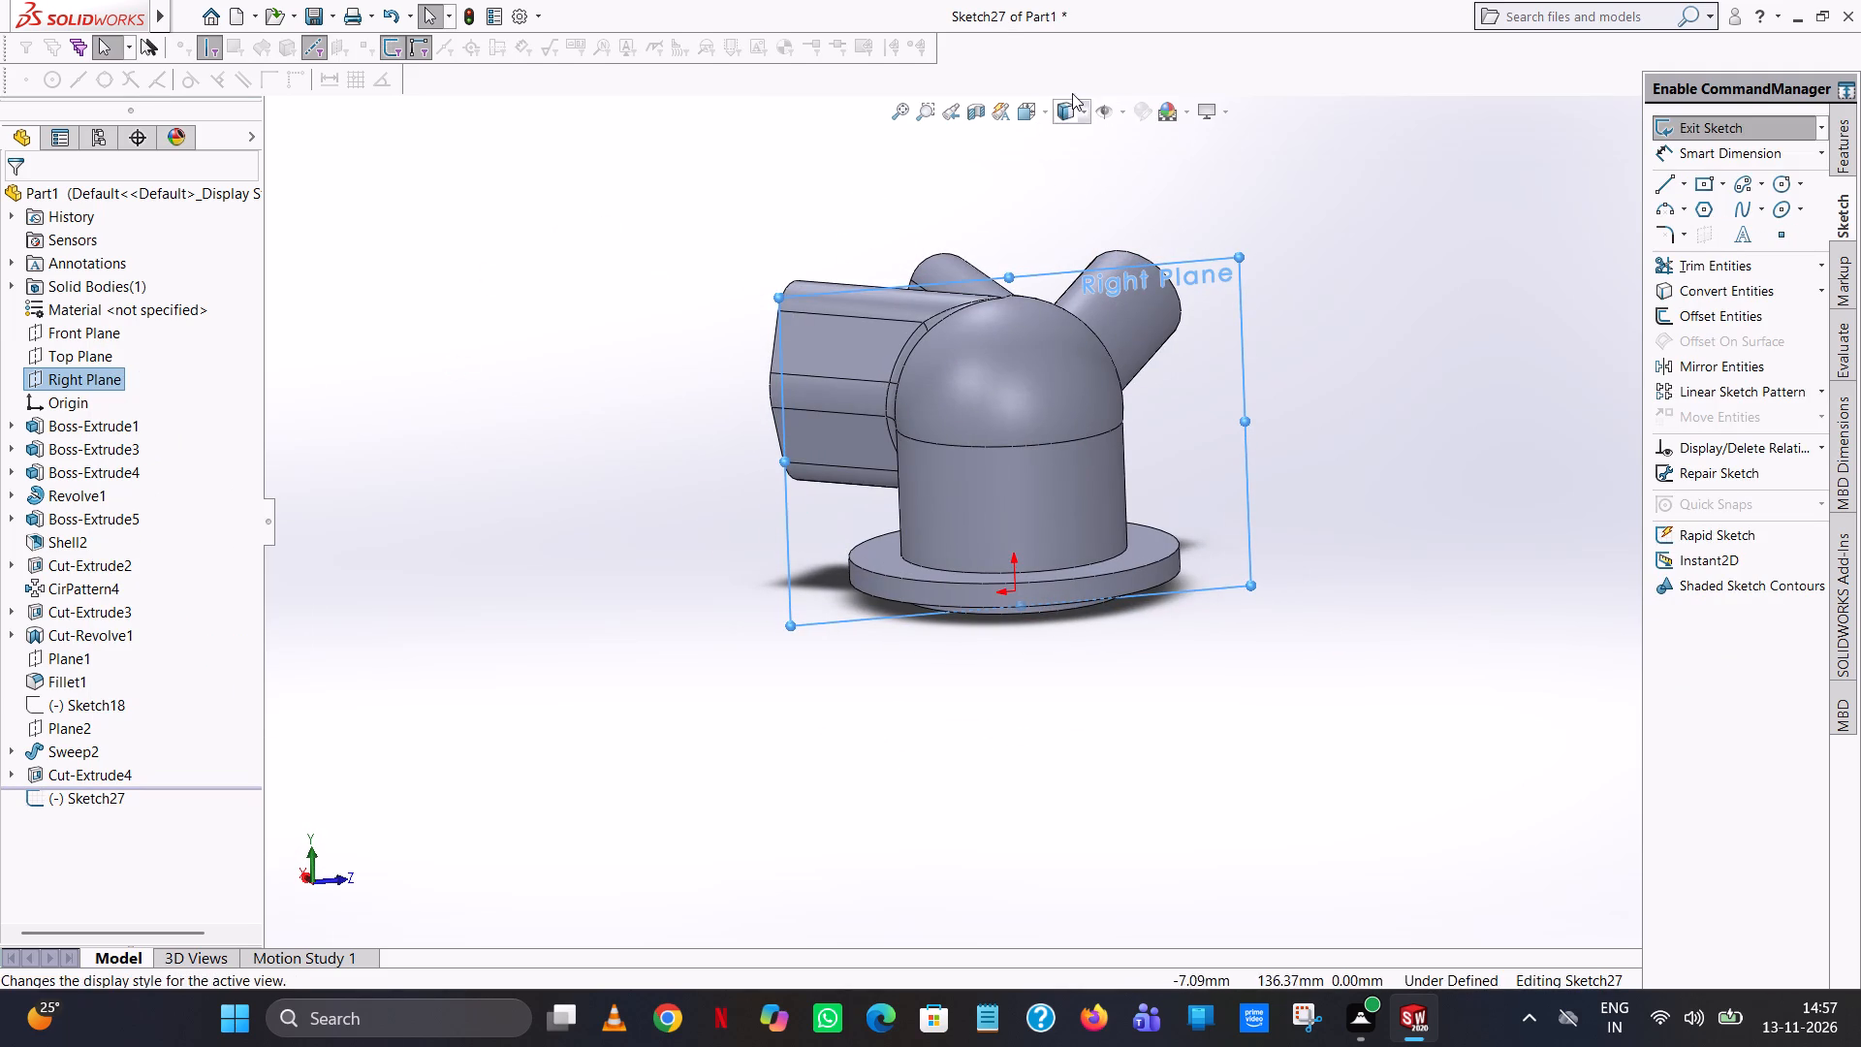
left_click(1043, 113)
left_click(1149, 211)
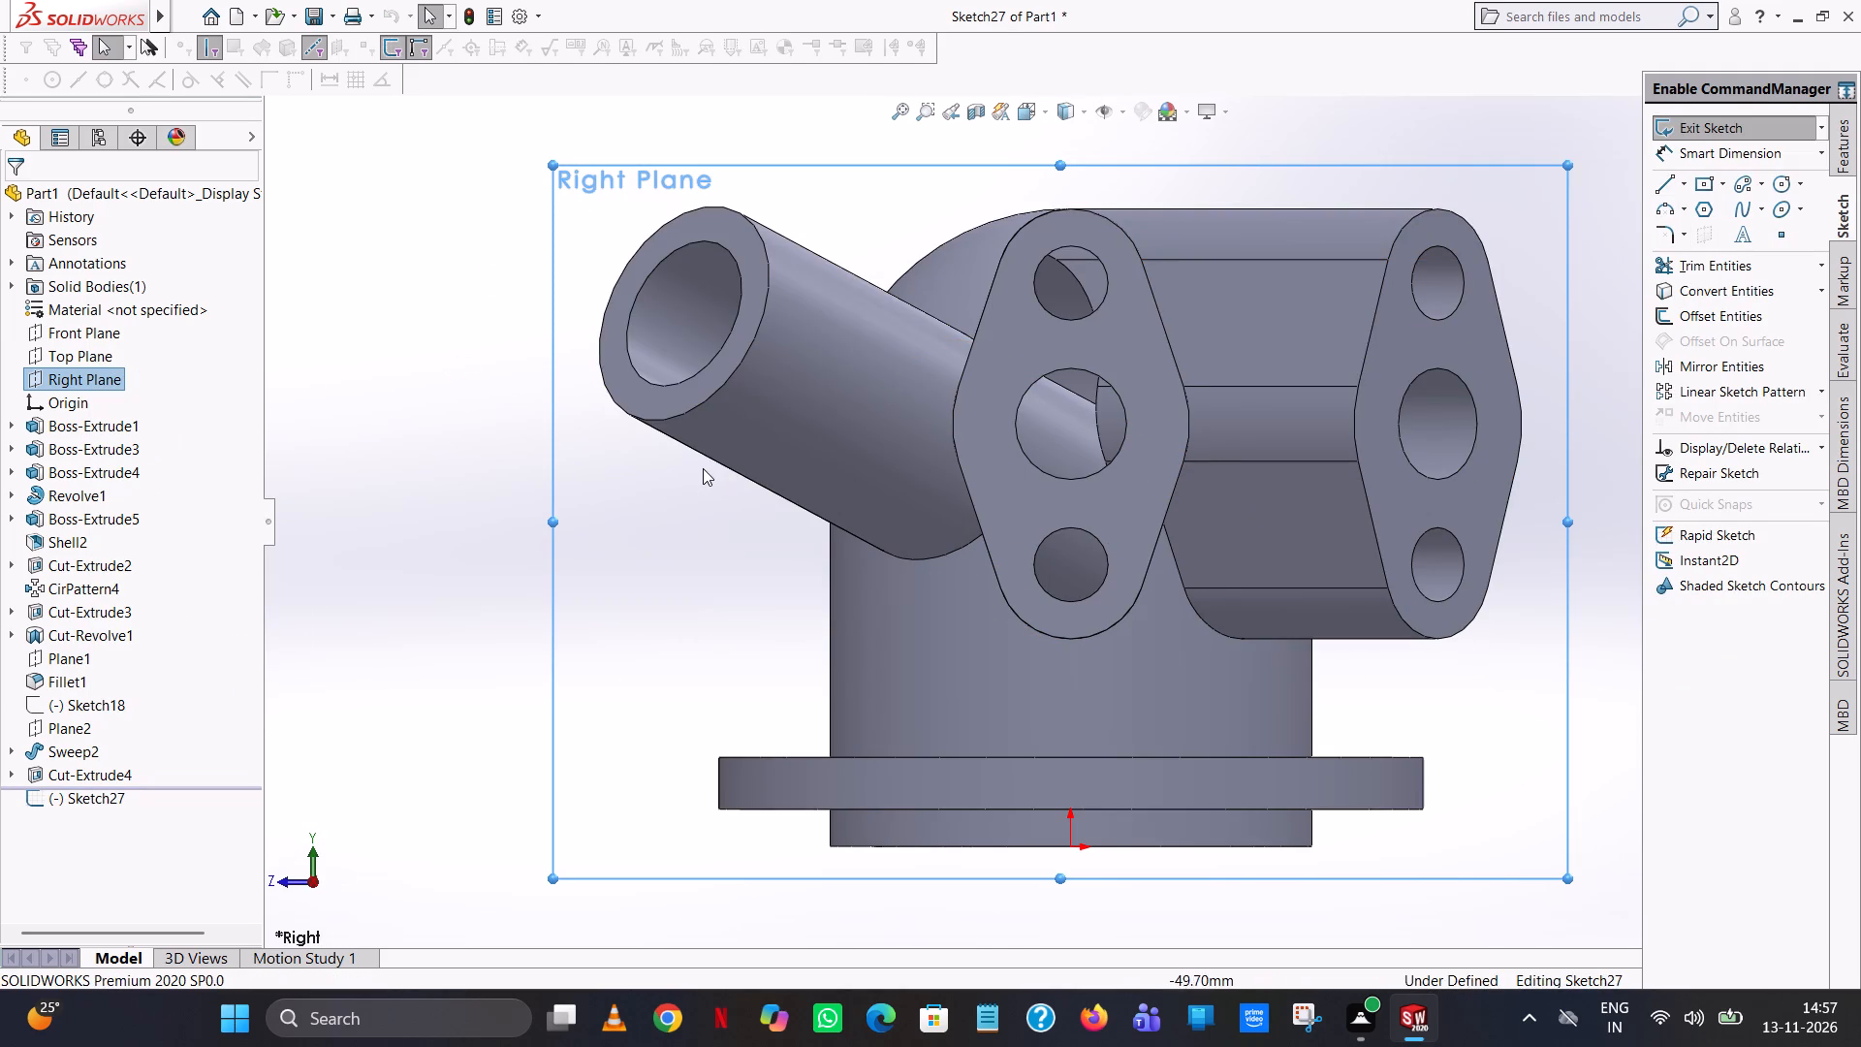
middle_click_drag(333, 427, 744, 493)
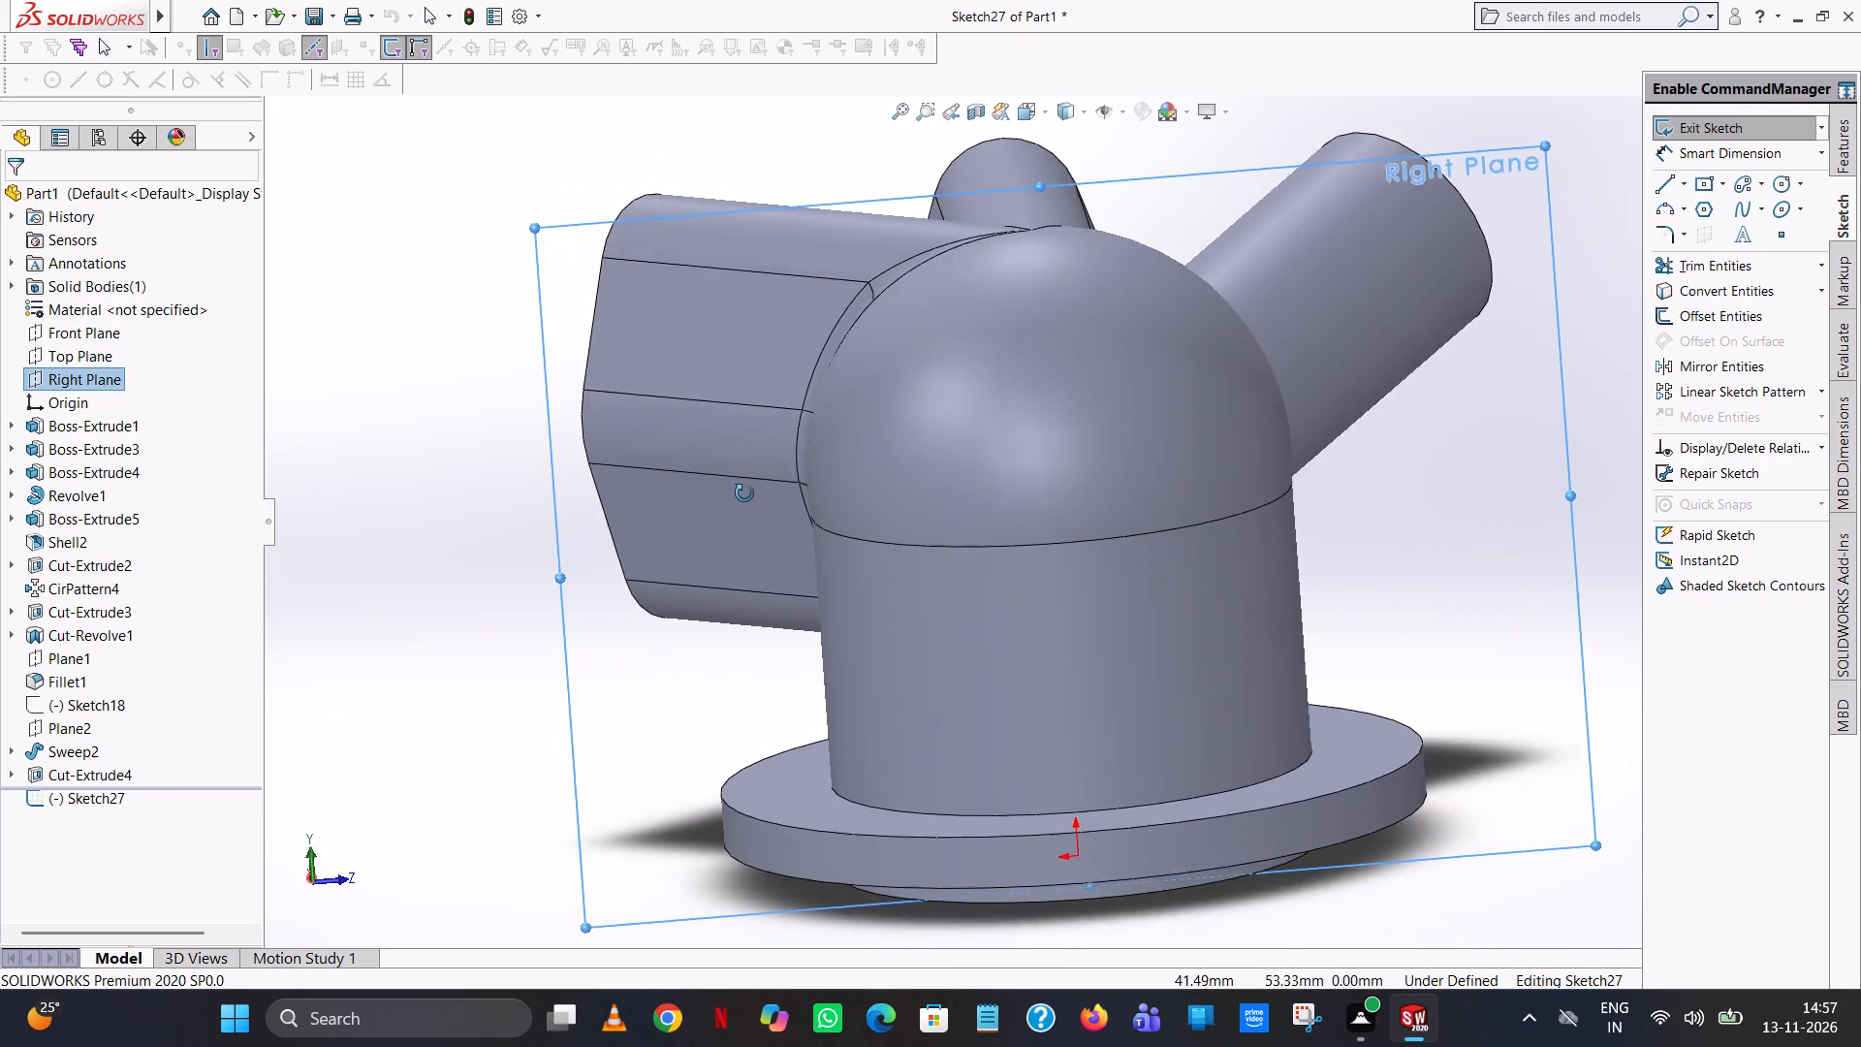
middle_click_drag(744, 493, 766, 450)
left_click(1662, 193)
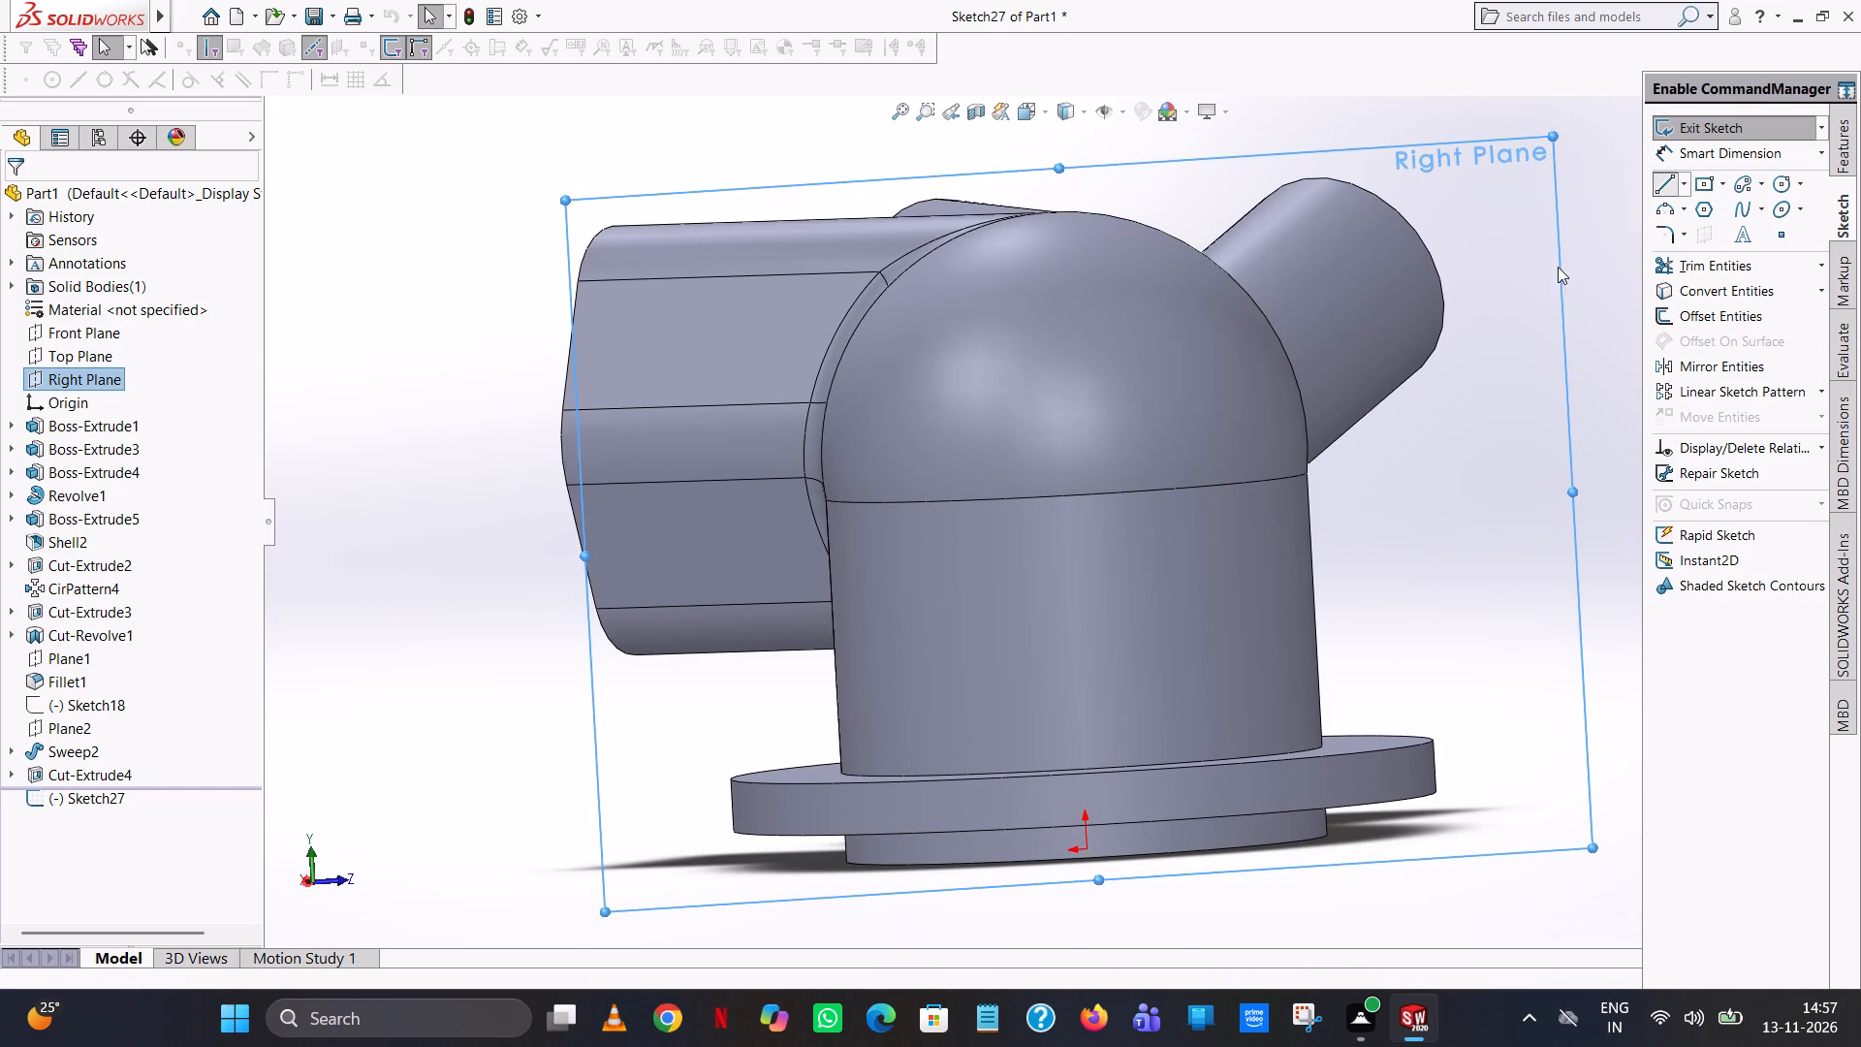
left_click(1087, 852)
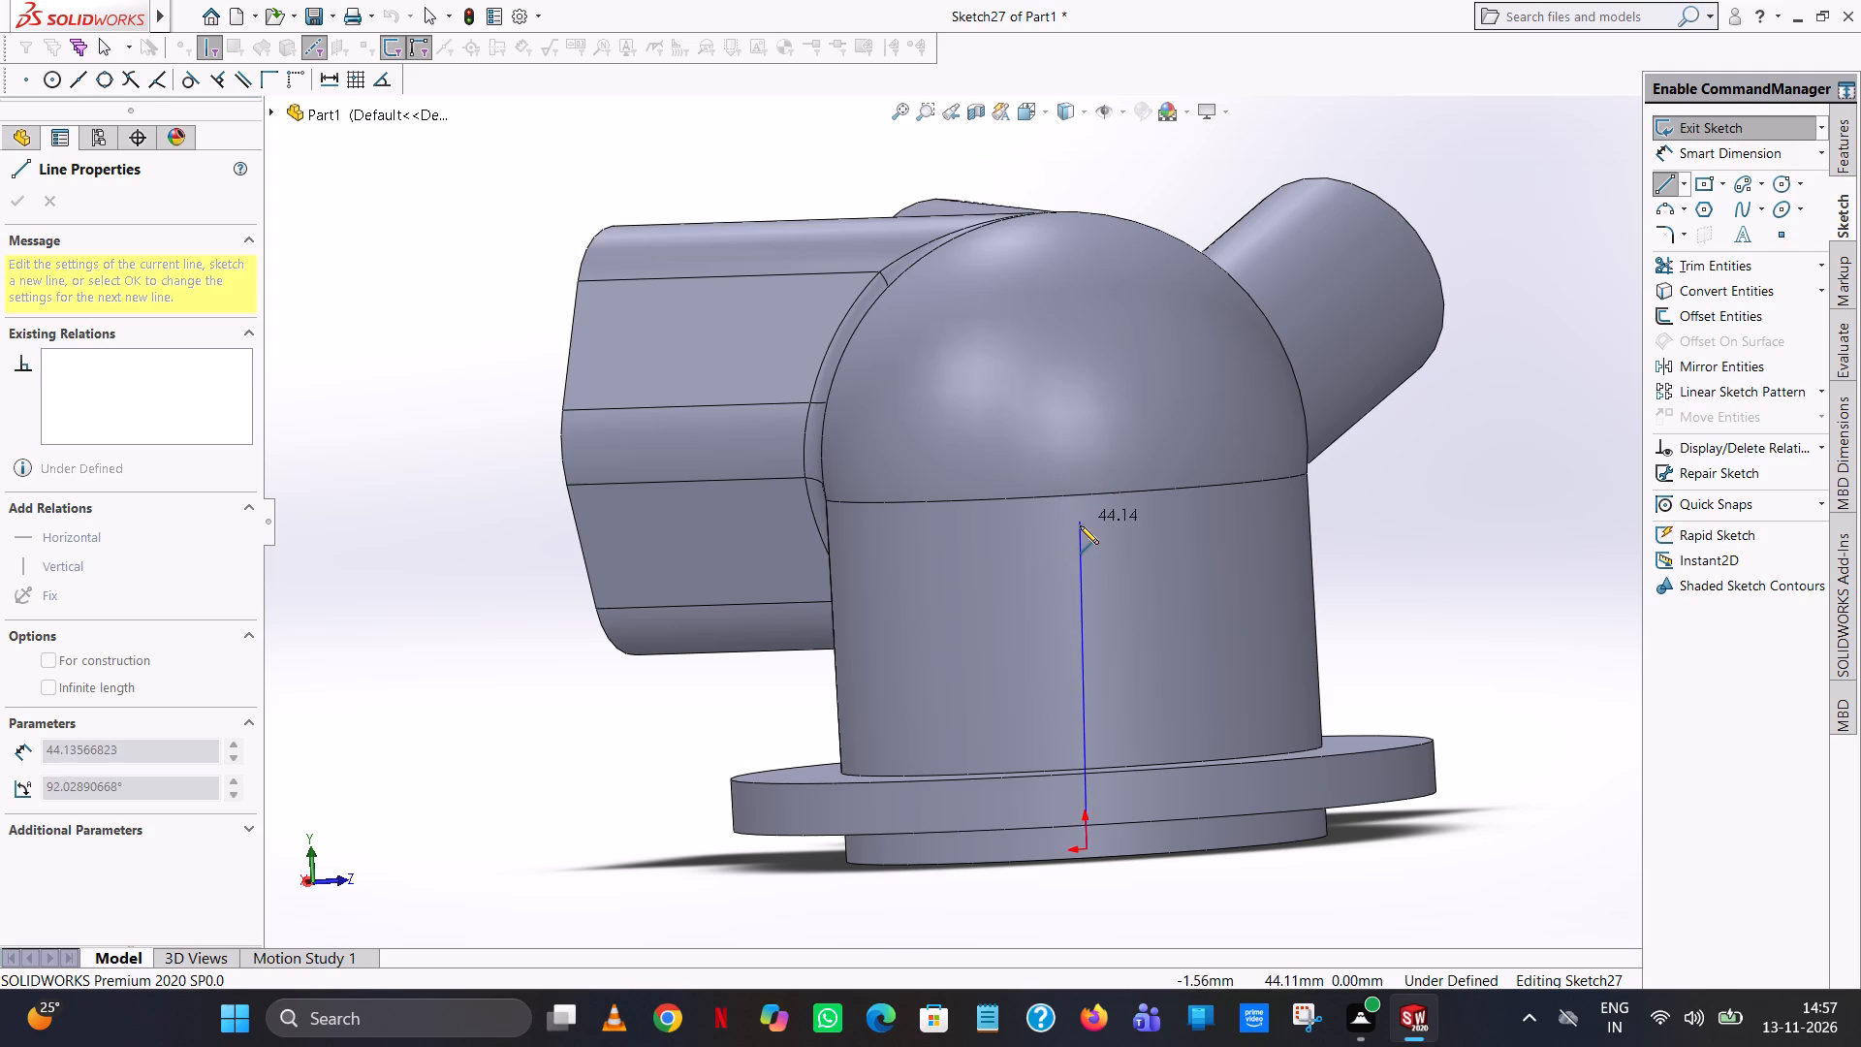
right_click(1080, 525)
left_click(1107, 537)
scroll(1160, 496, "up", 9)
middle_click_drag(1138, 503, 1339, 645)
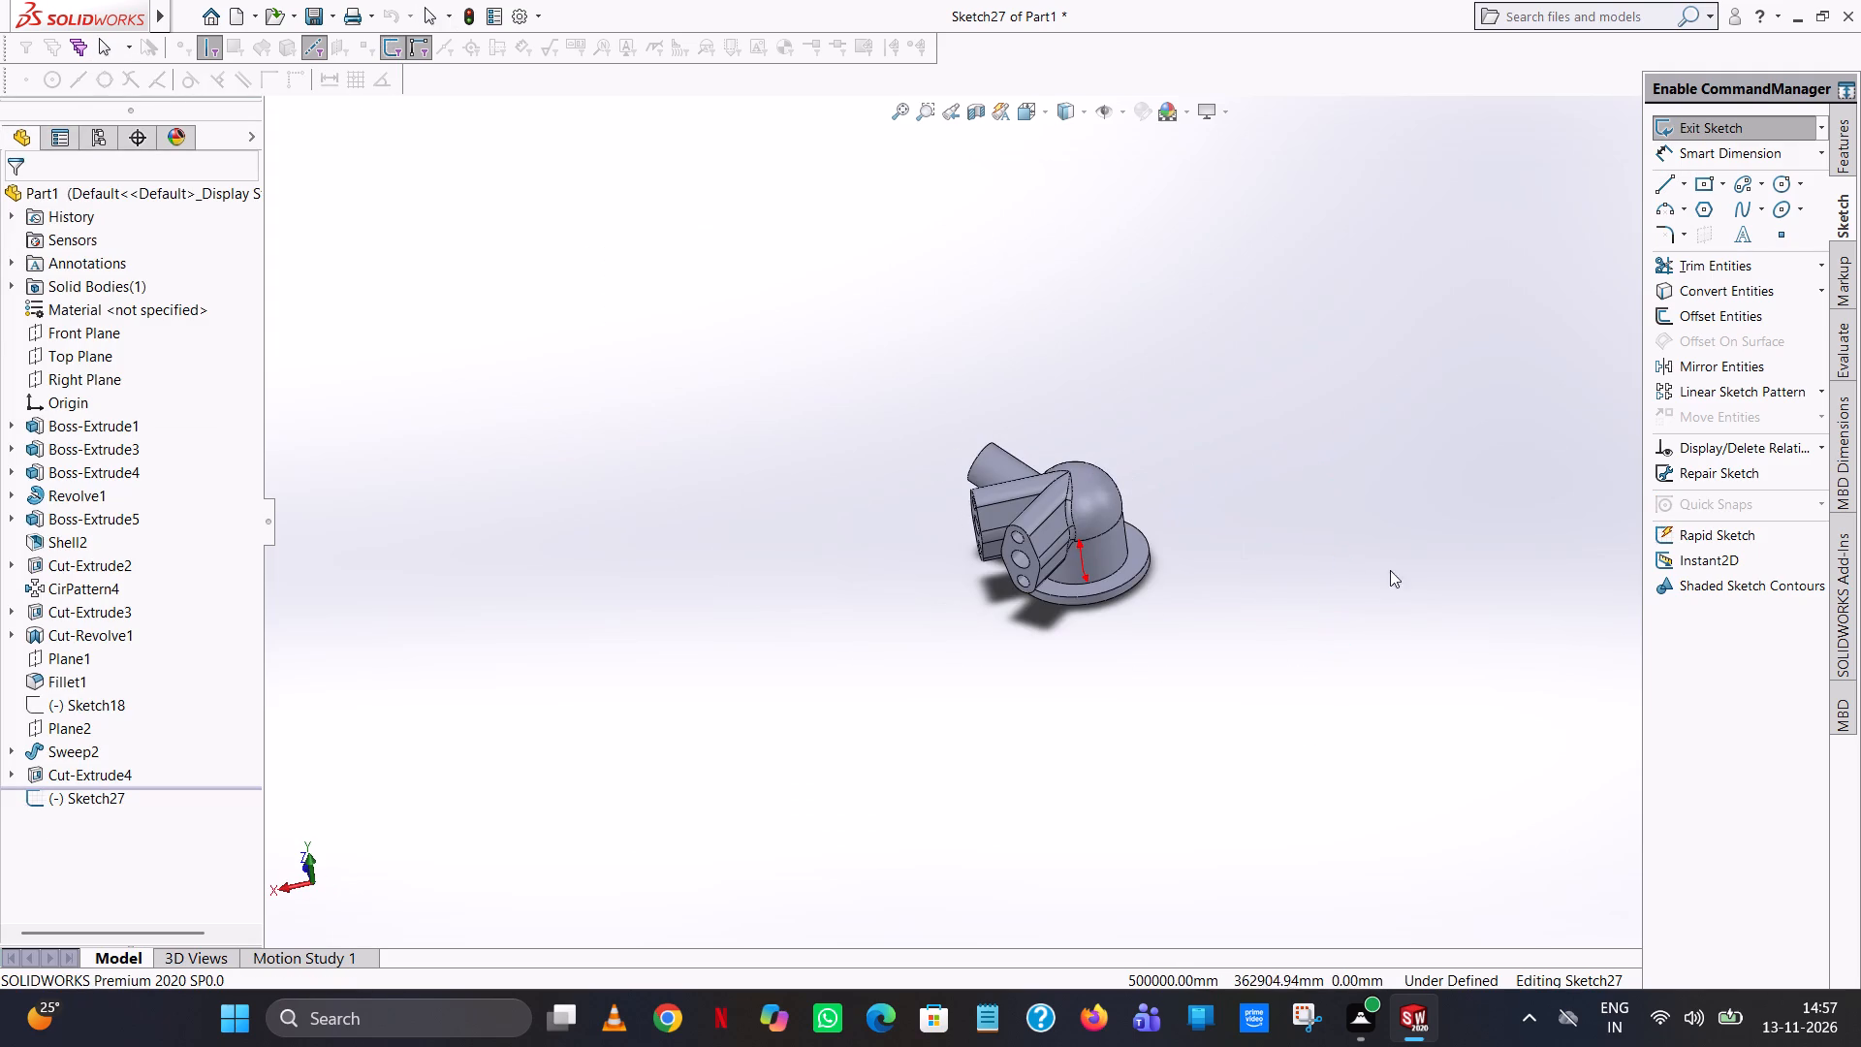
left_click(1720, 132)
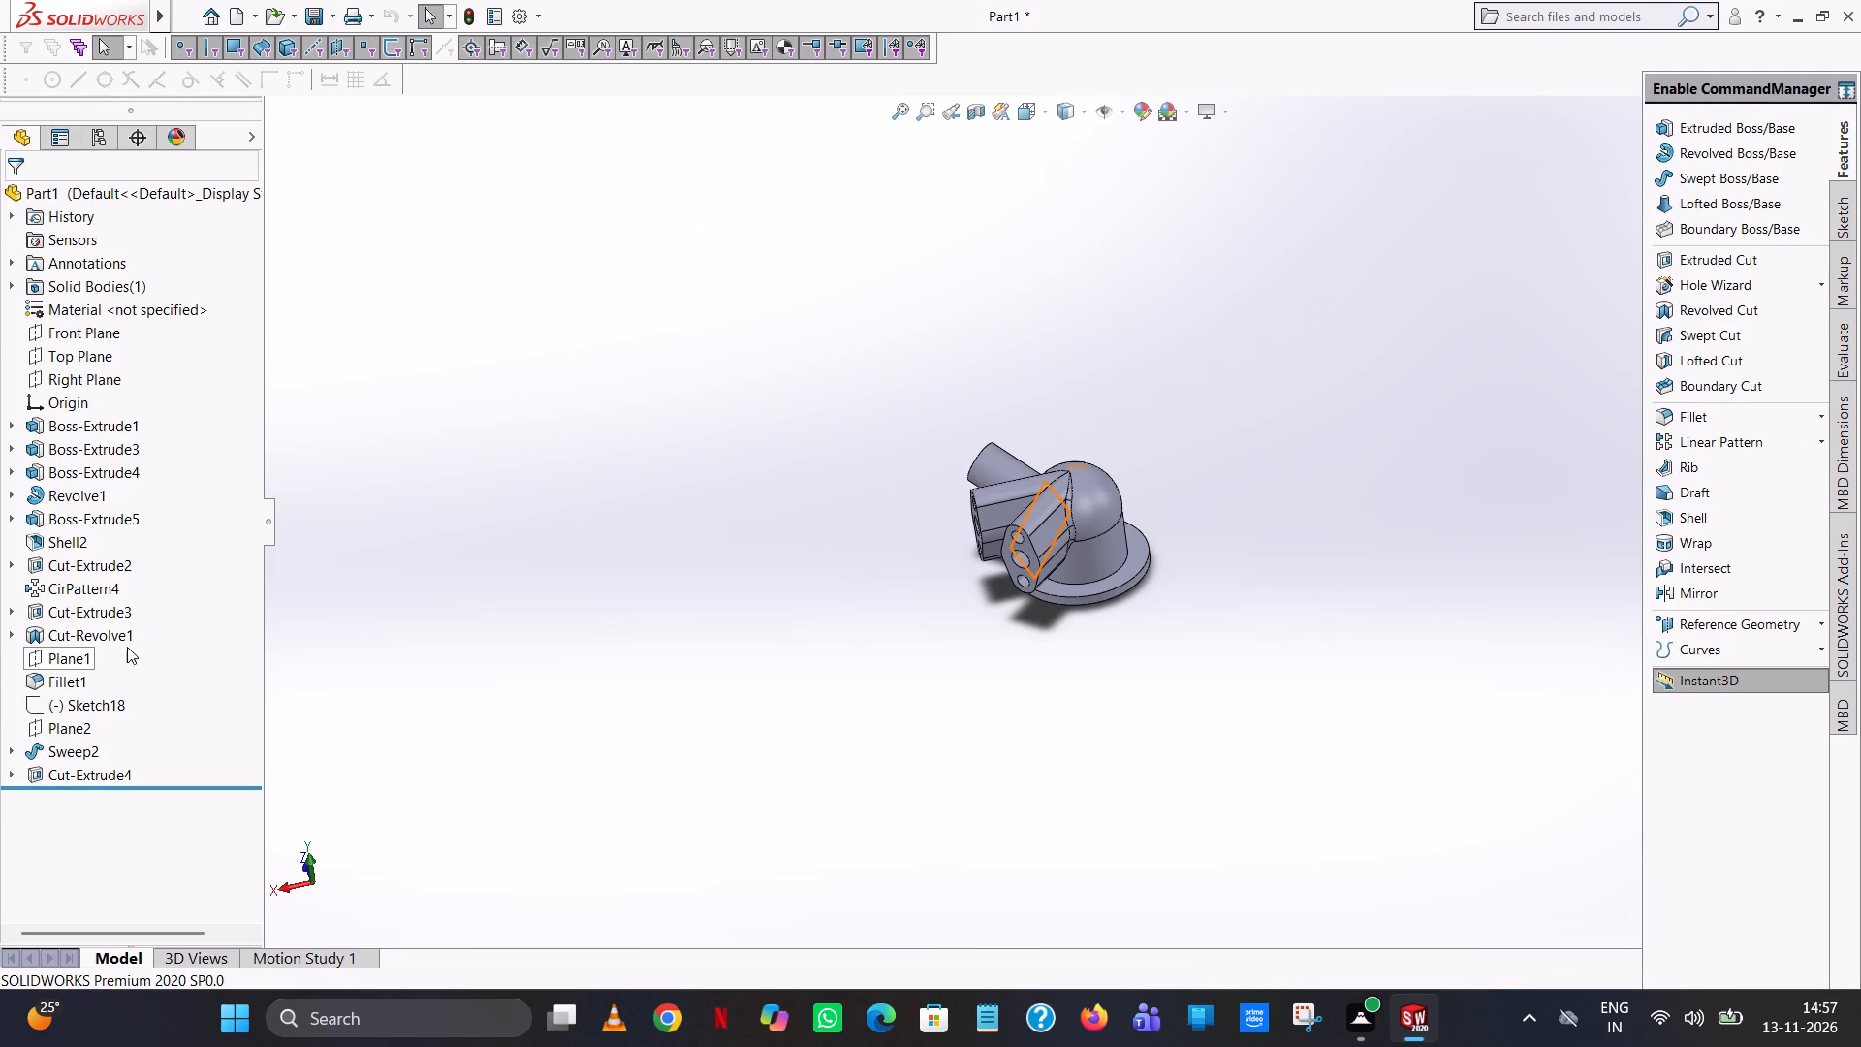
Sketch connected vertical lines on the Front Plane: 49 mm from the origin to the dome's base edge and 37 mm up to its top.
scroll(749, 619, "down", 4)
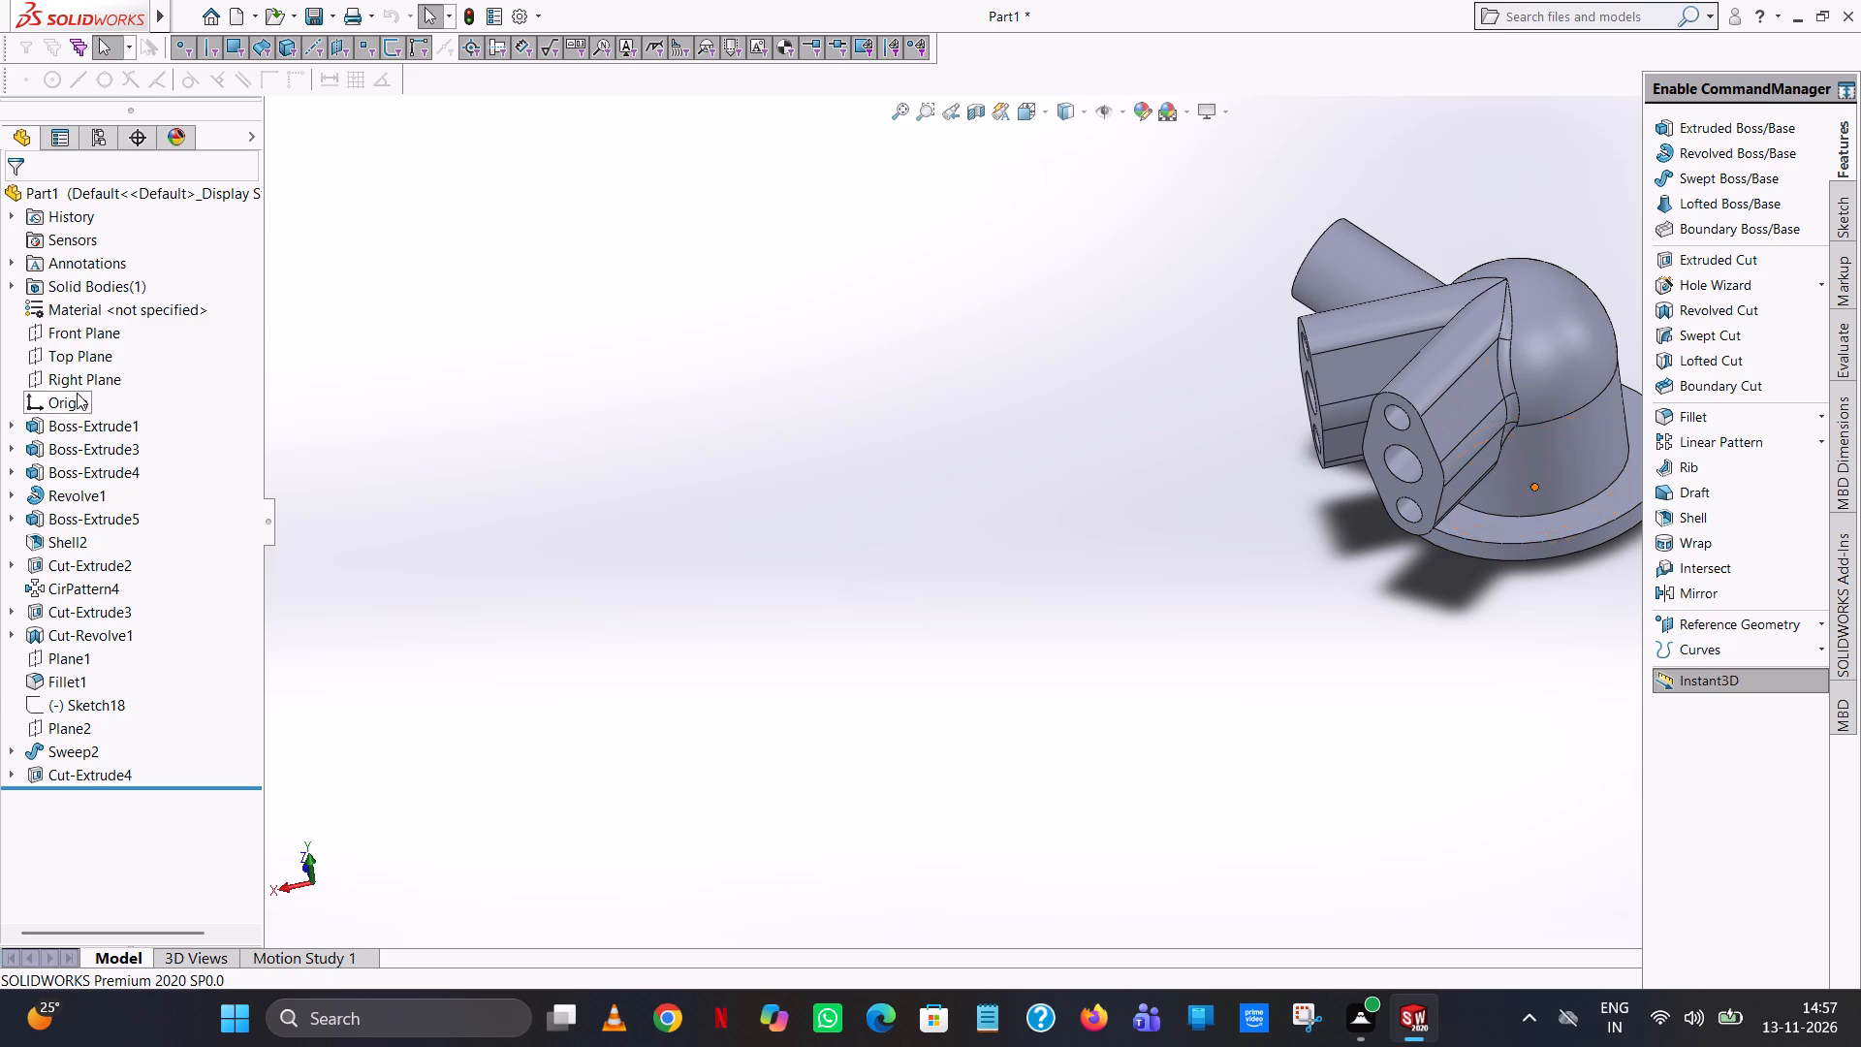
left_click(83, 333)
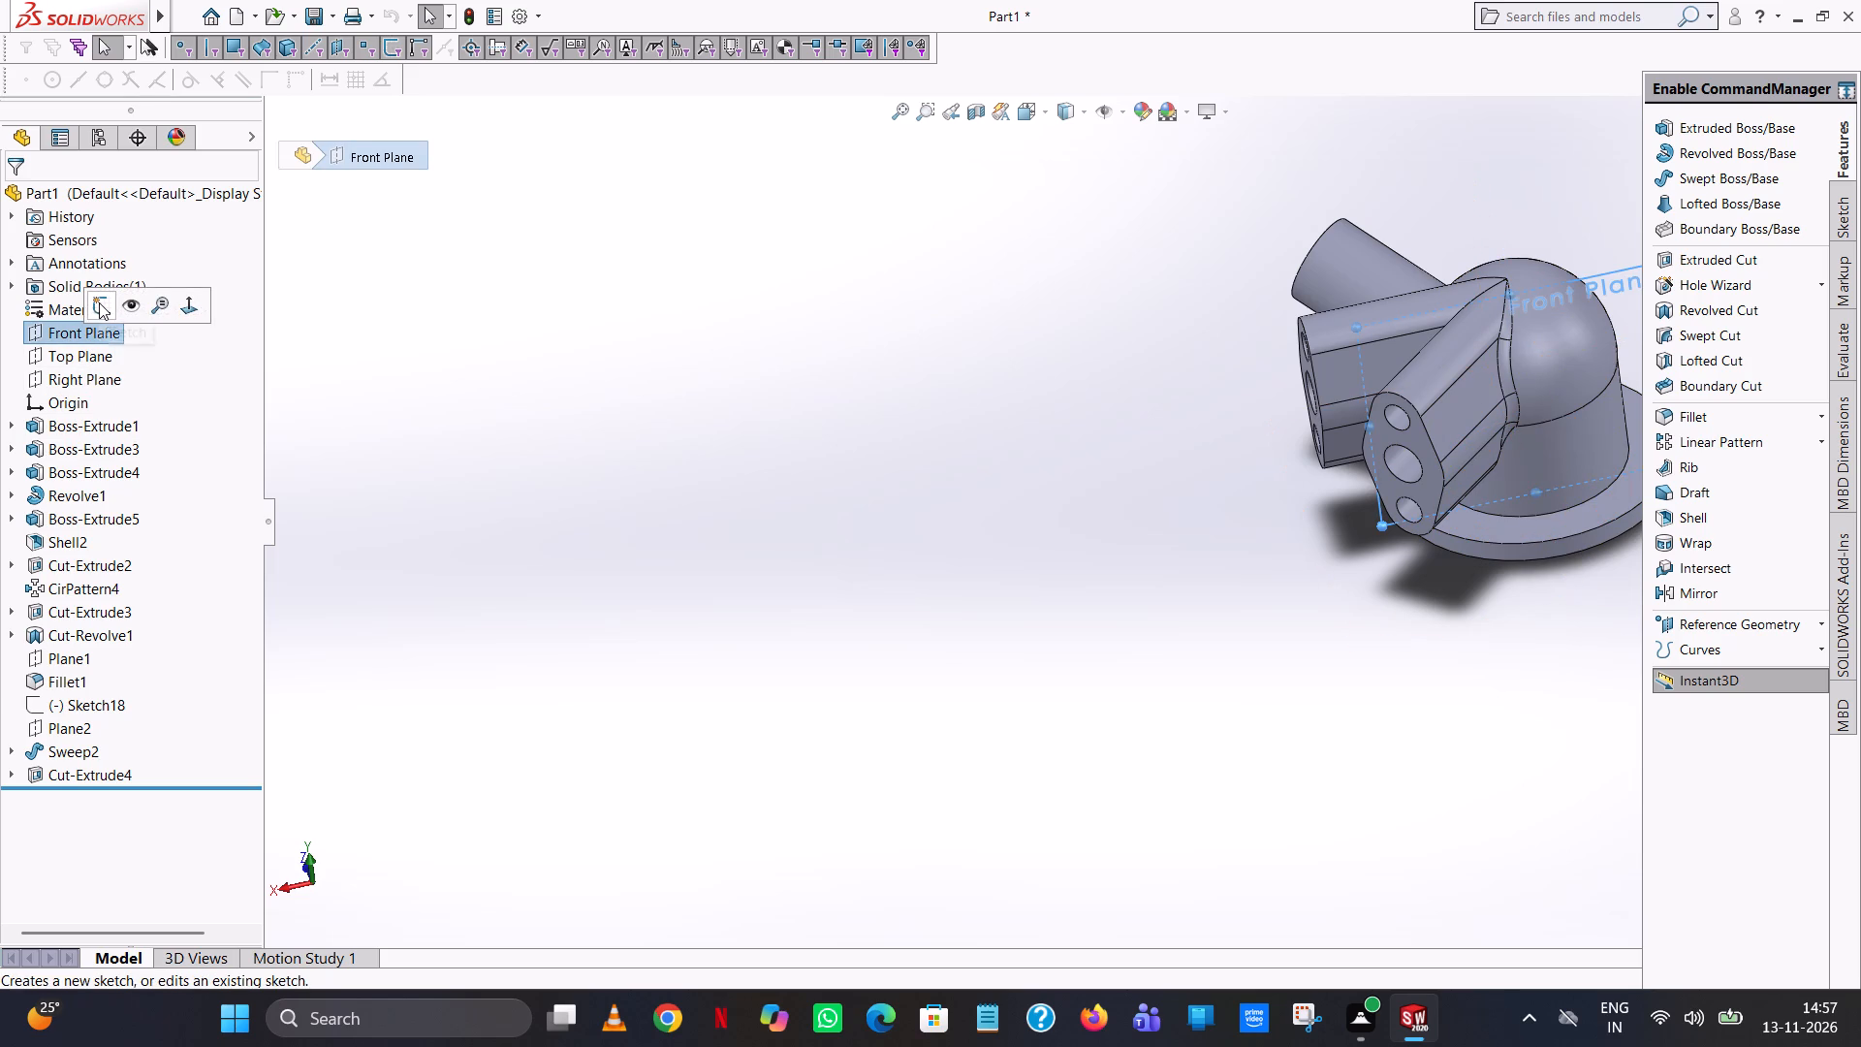
left_click(99, 302)
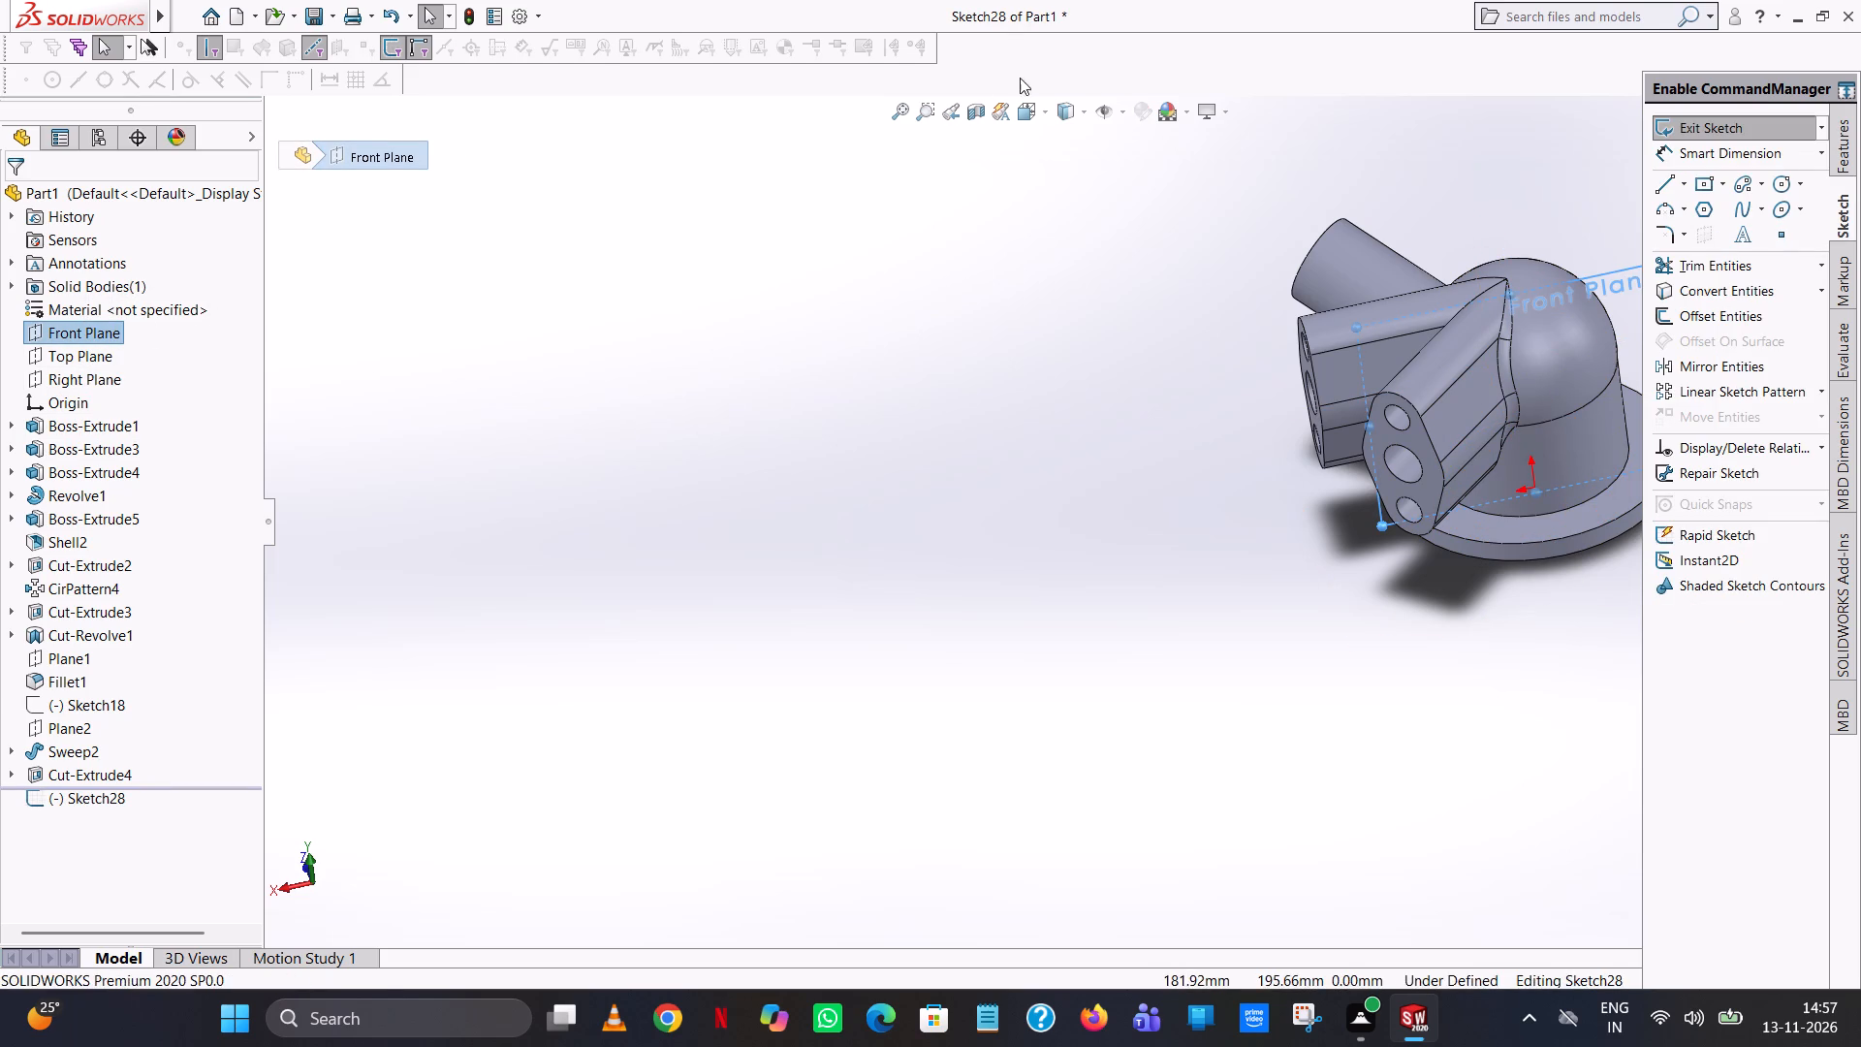
left_click(1047, 111)
left_click(1128, 230)
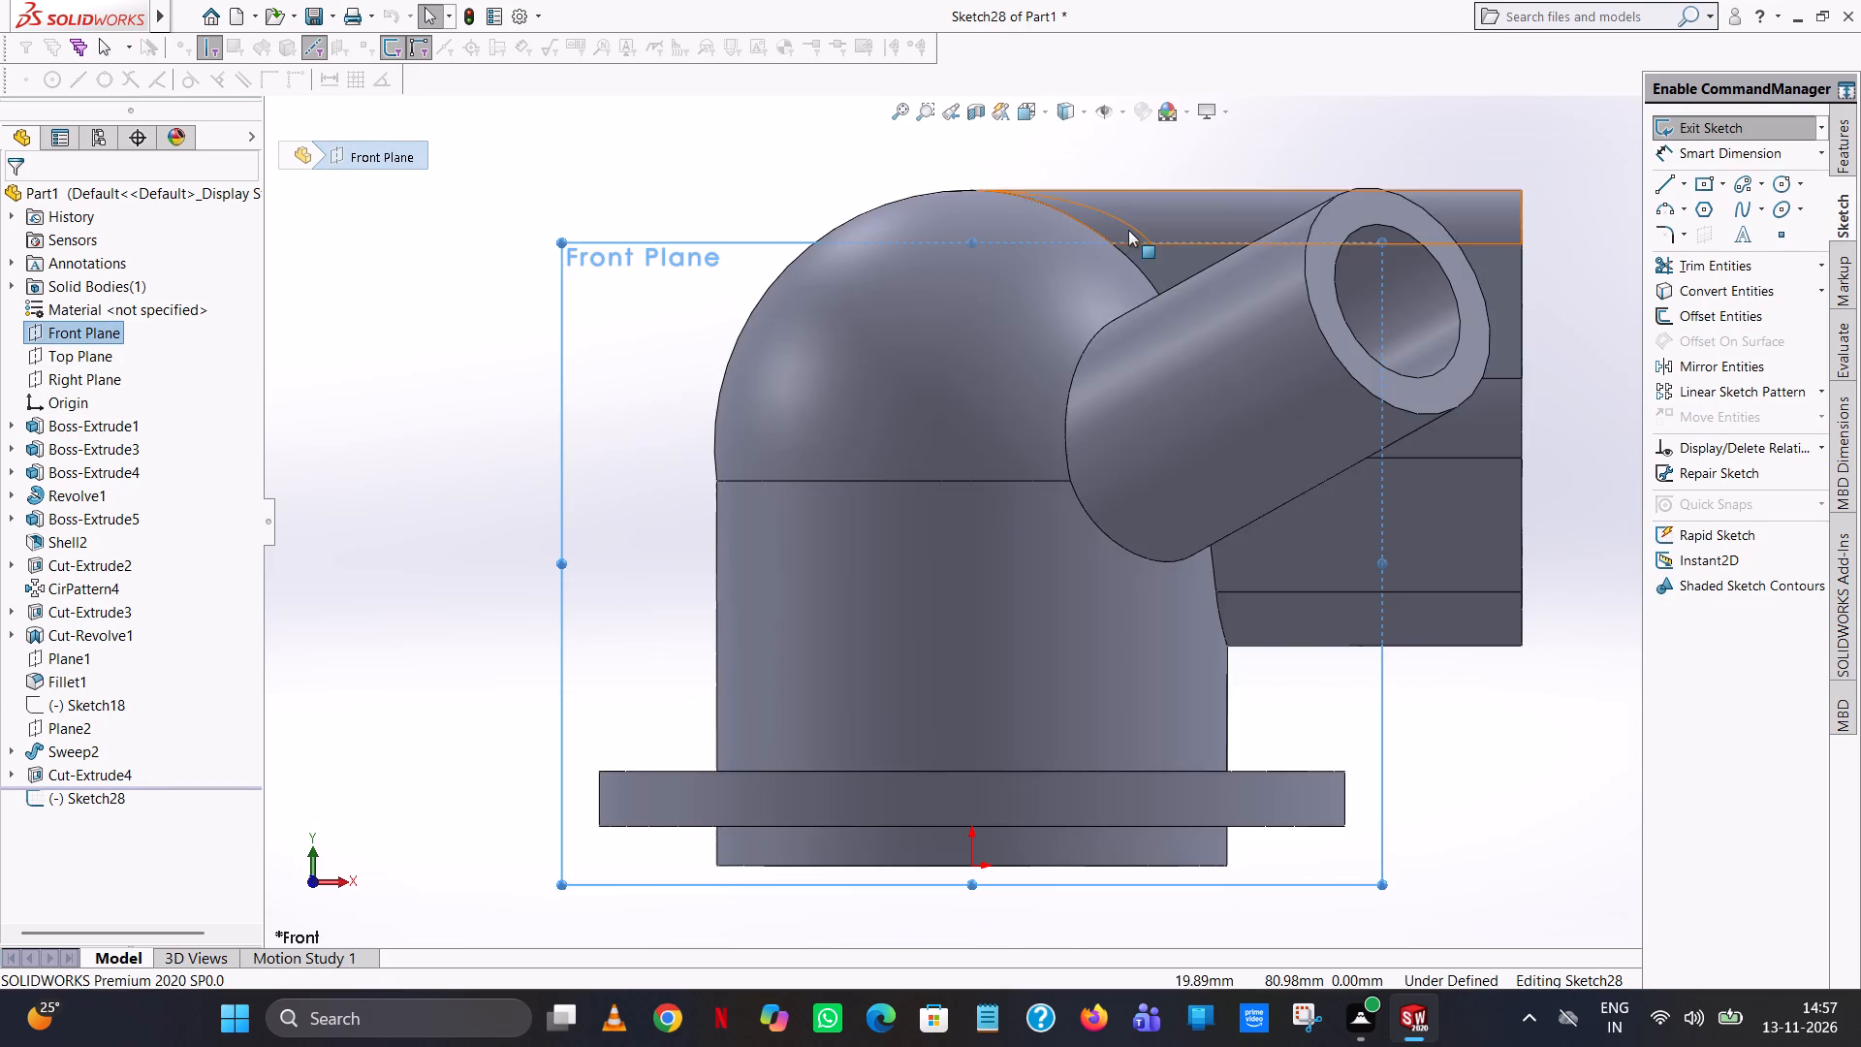
left_click(1668, 186)
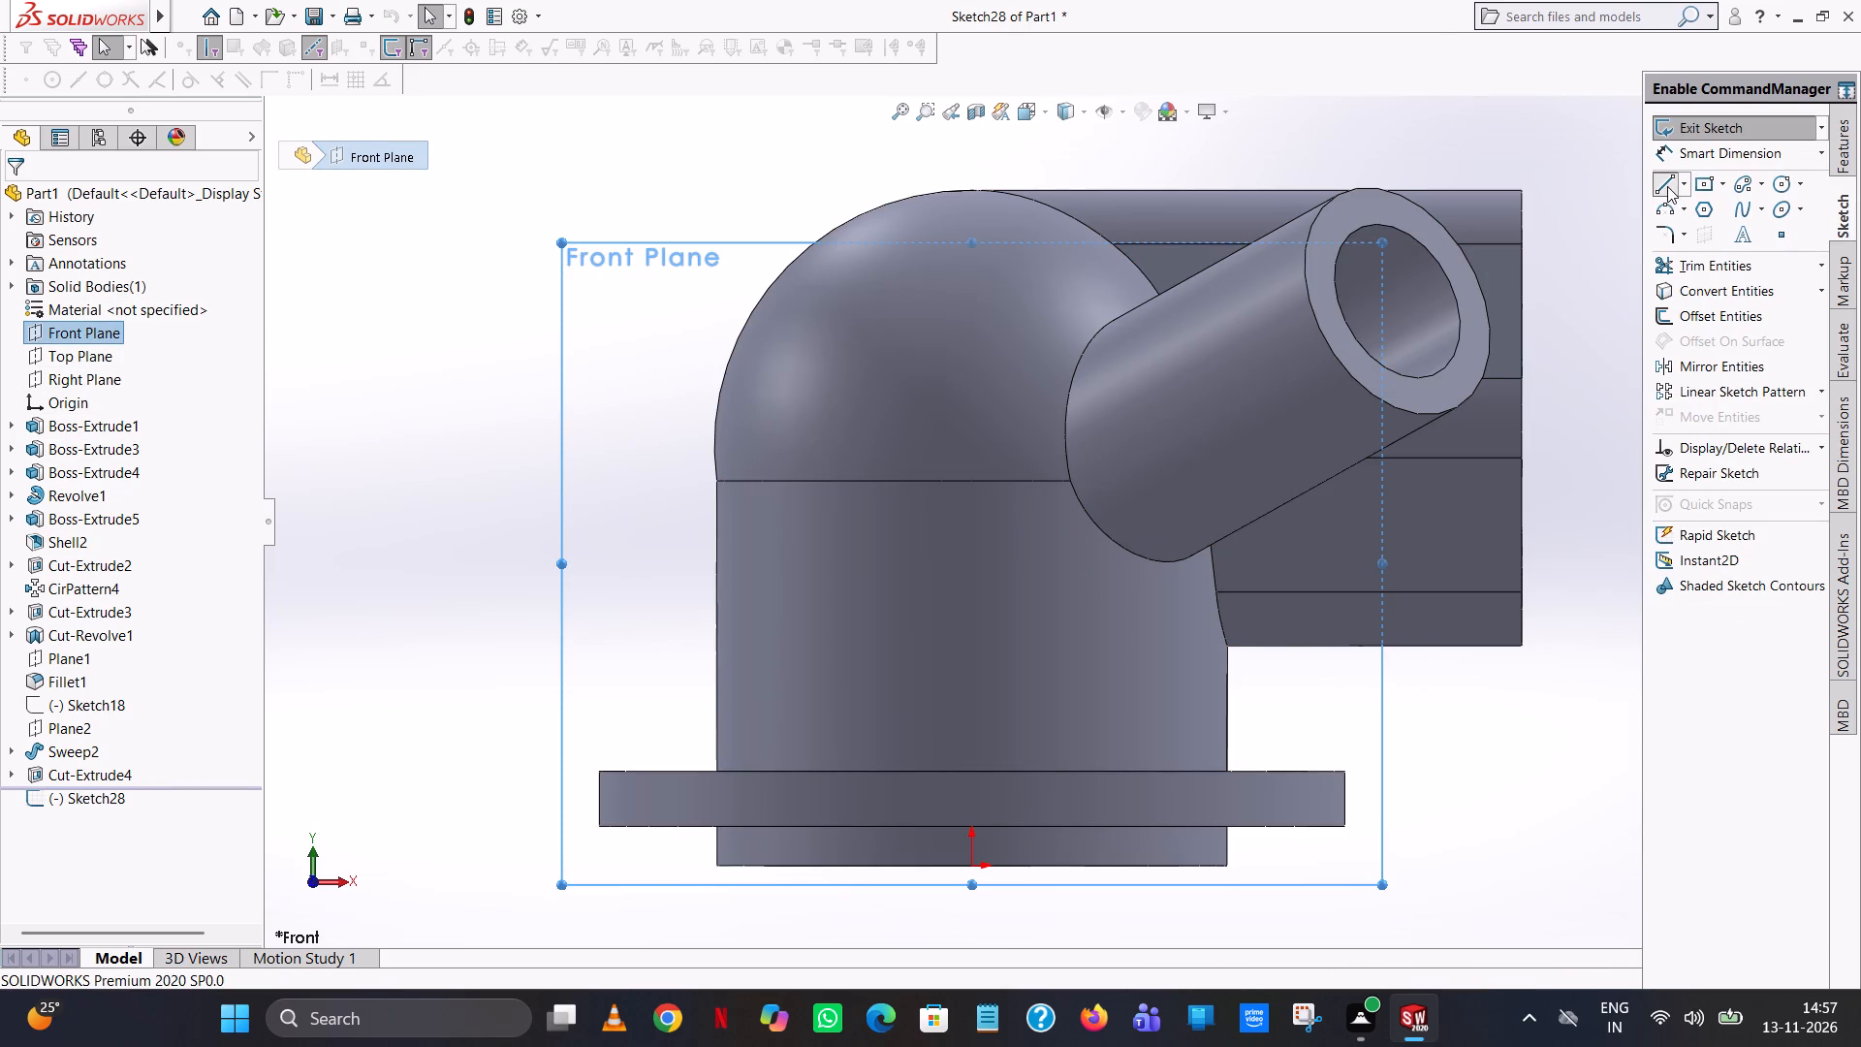
left_click(970, 863)
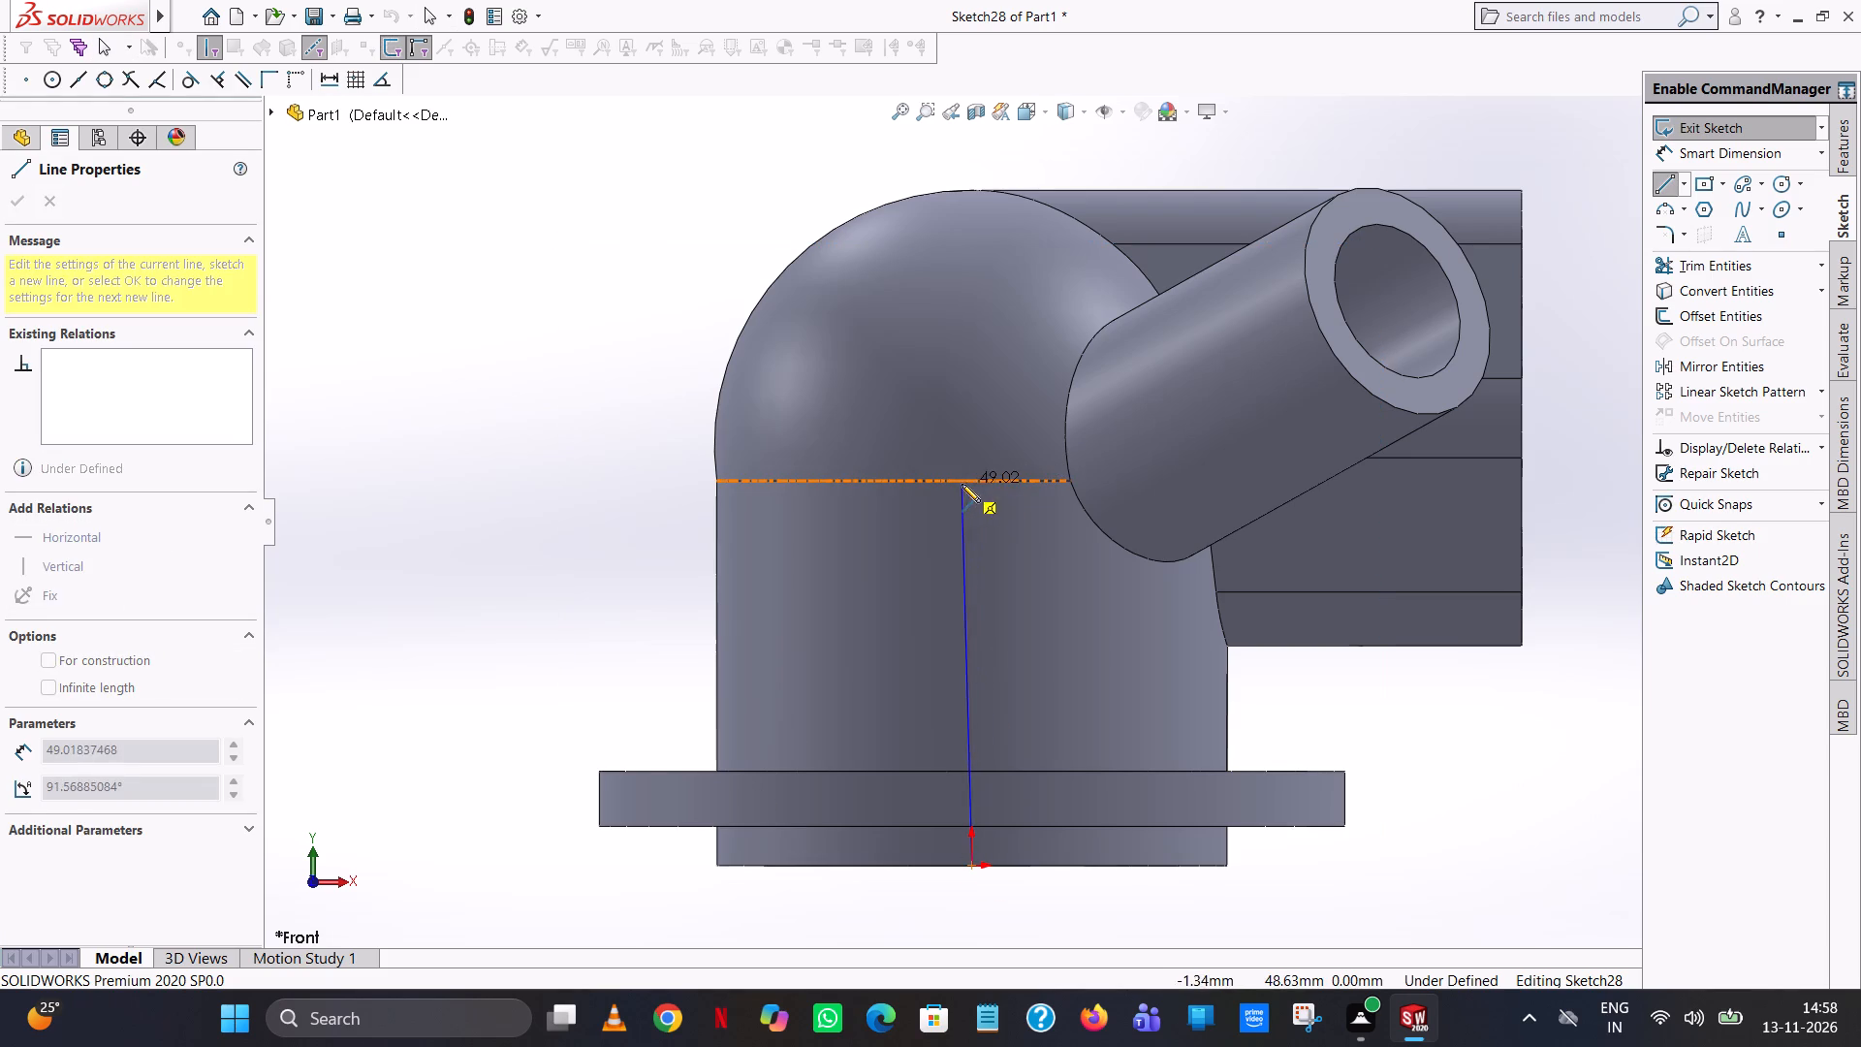
scroll(976, 481, "down", 7)
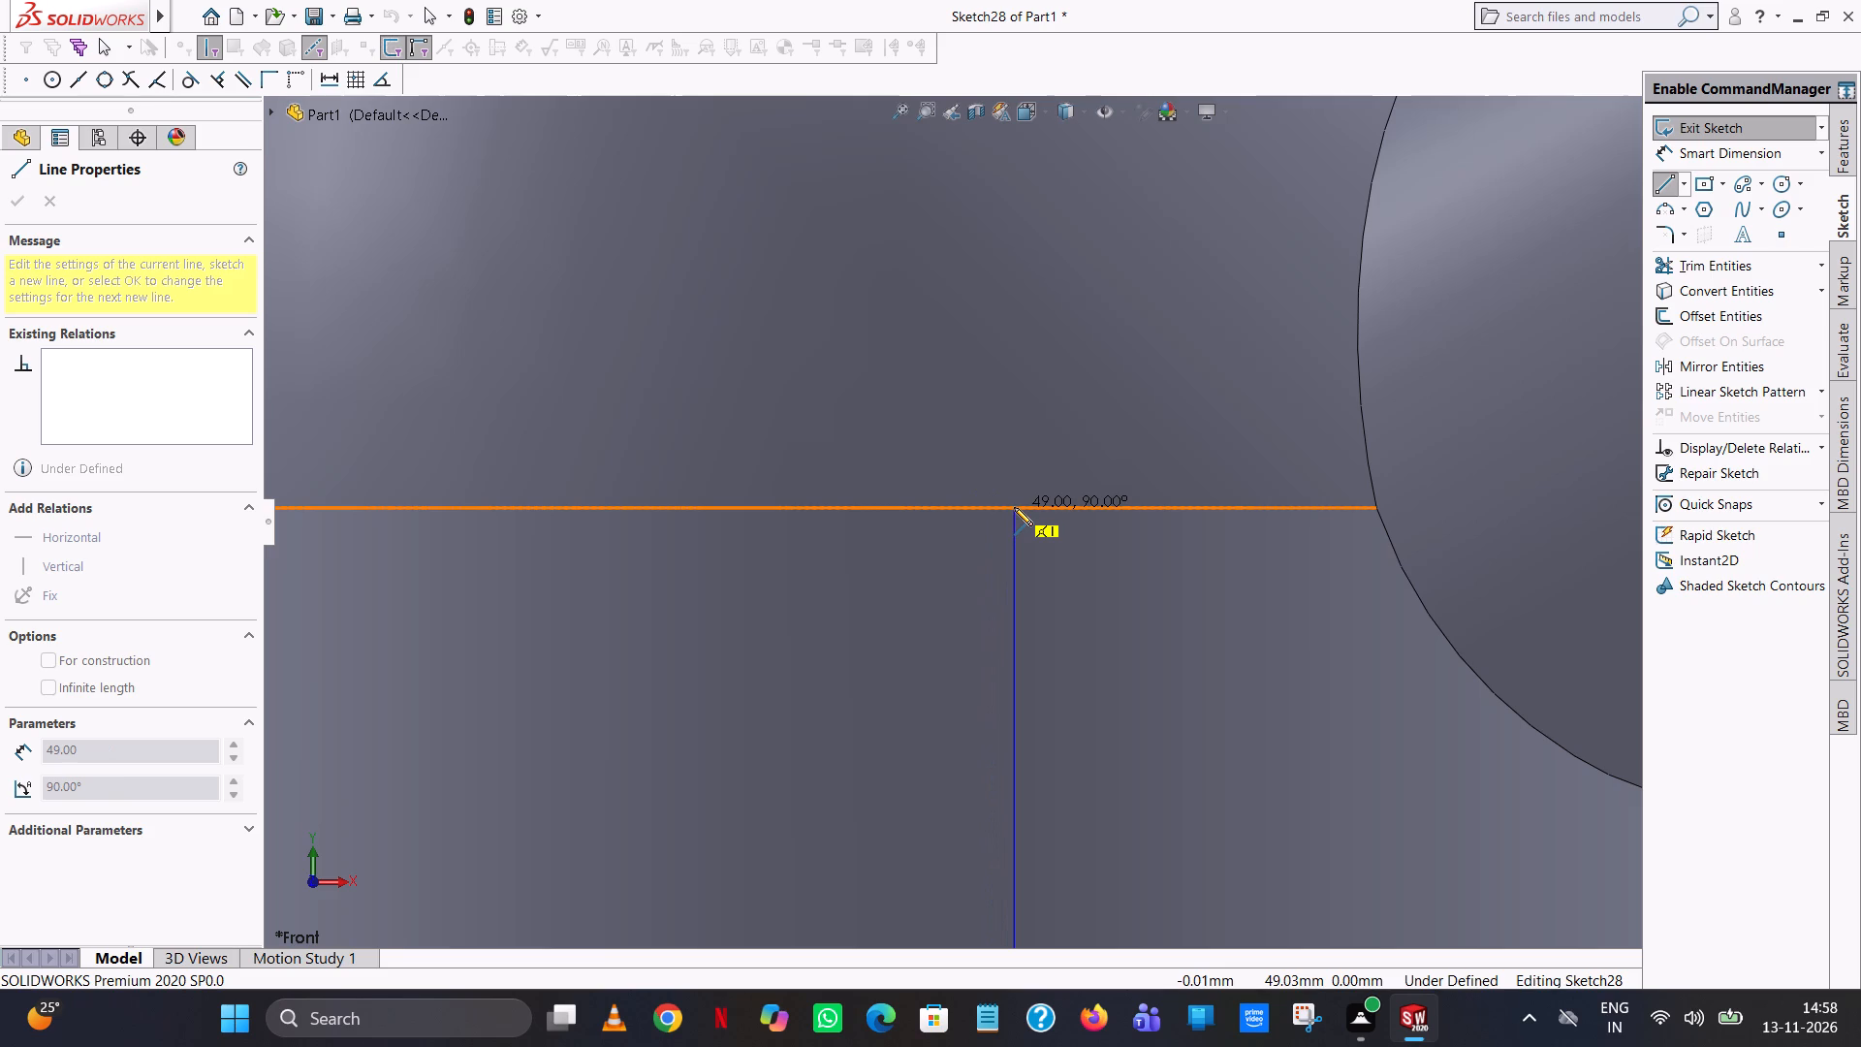
left_click(1014, 507)
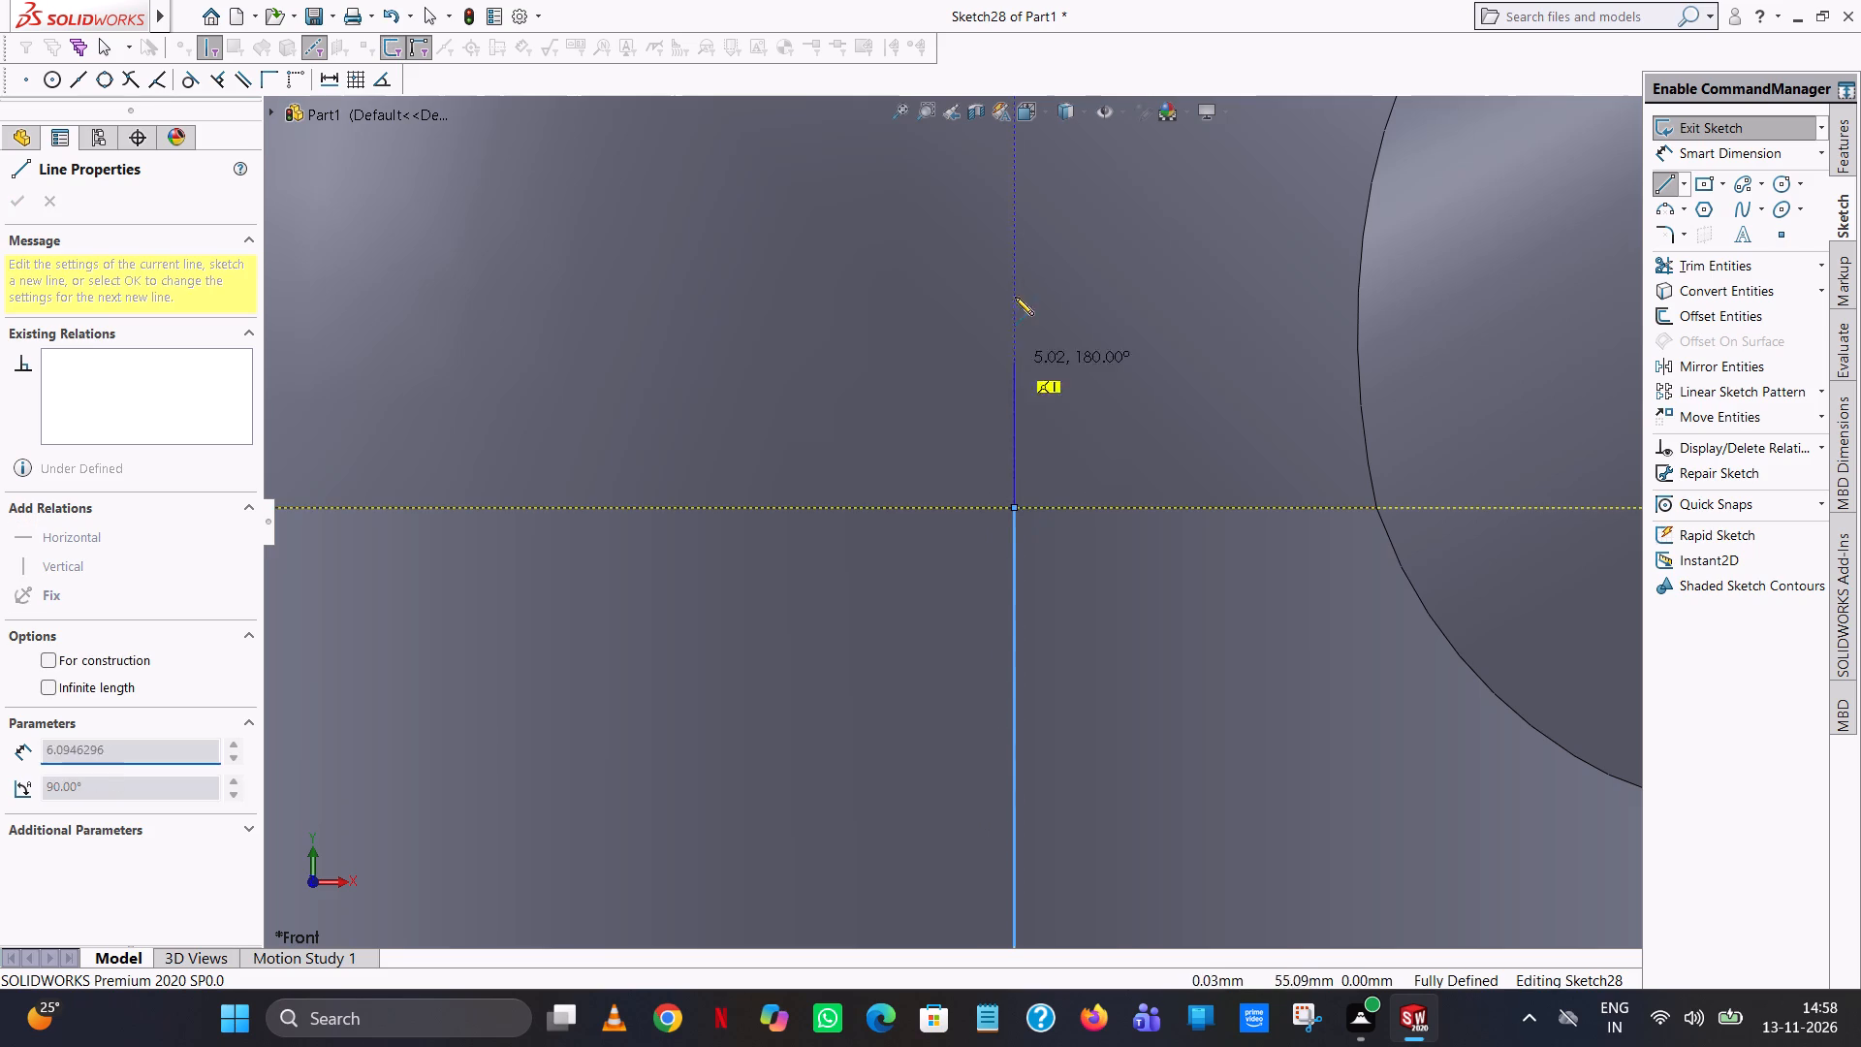
scroll(1033, 238, "up", 6)
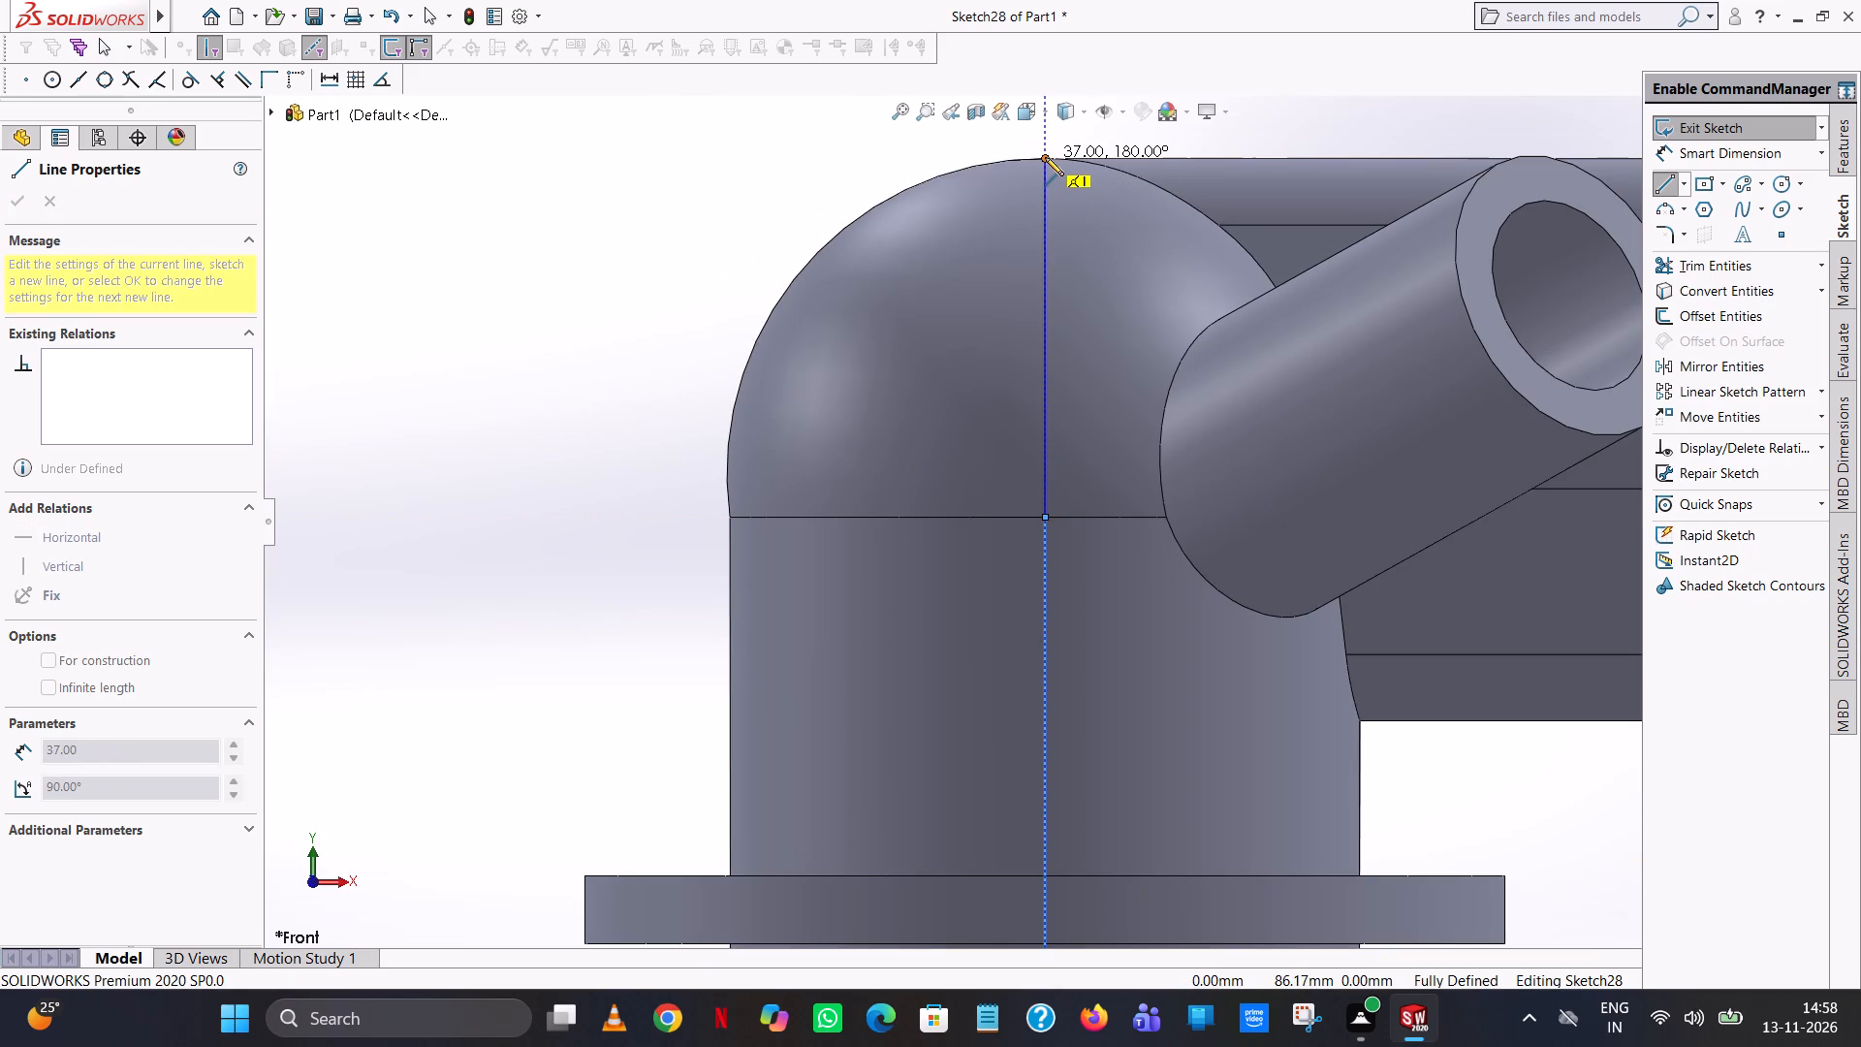
left_click(1045, 157)
right_click(1045, 157)
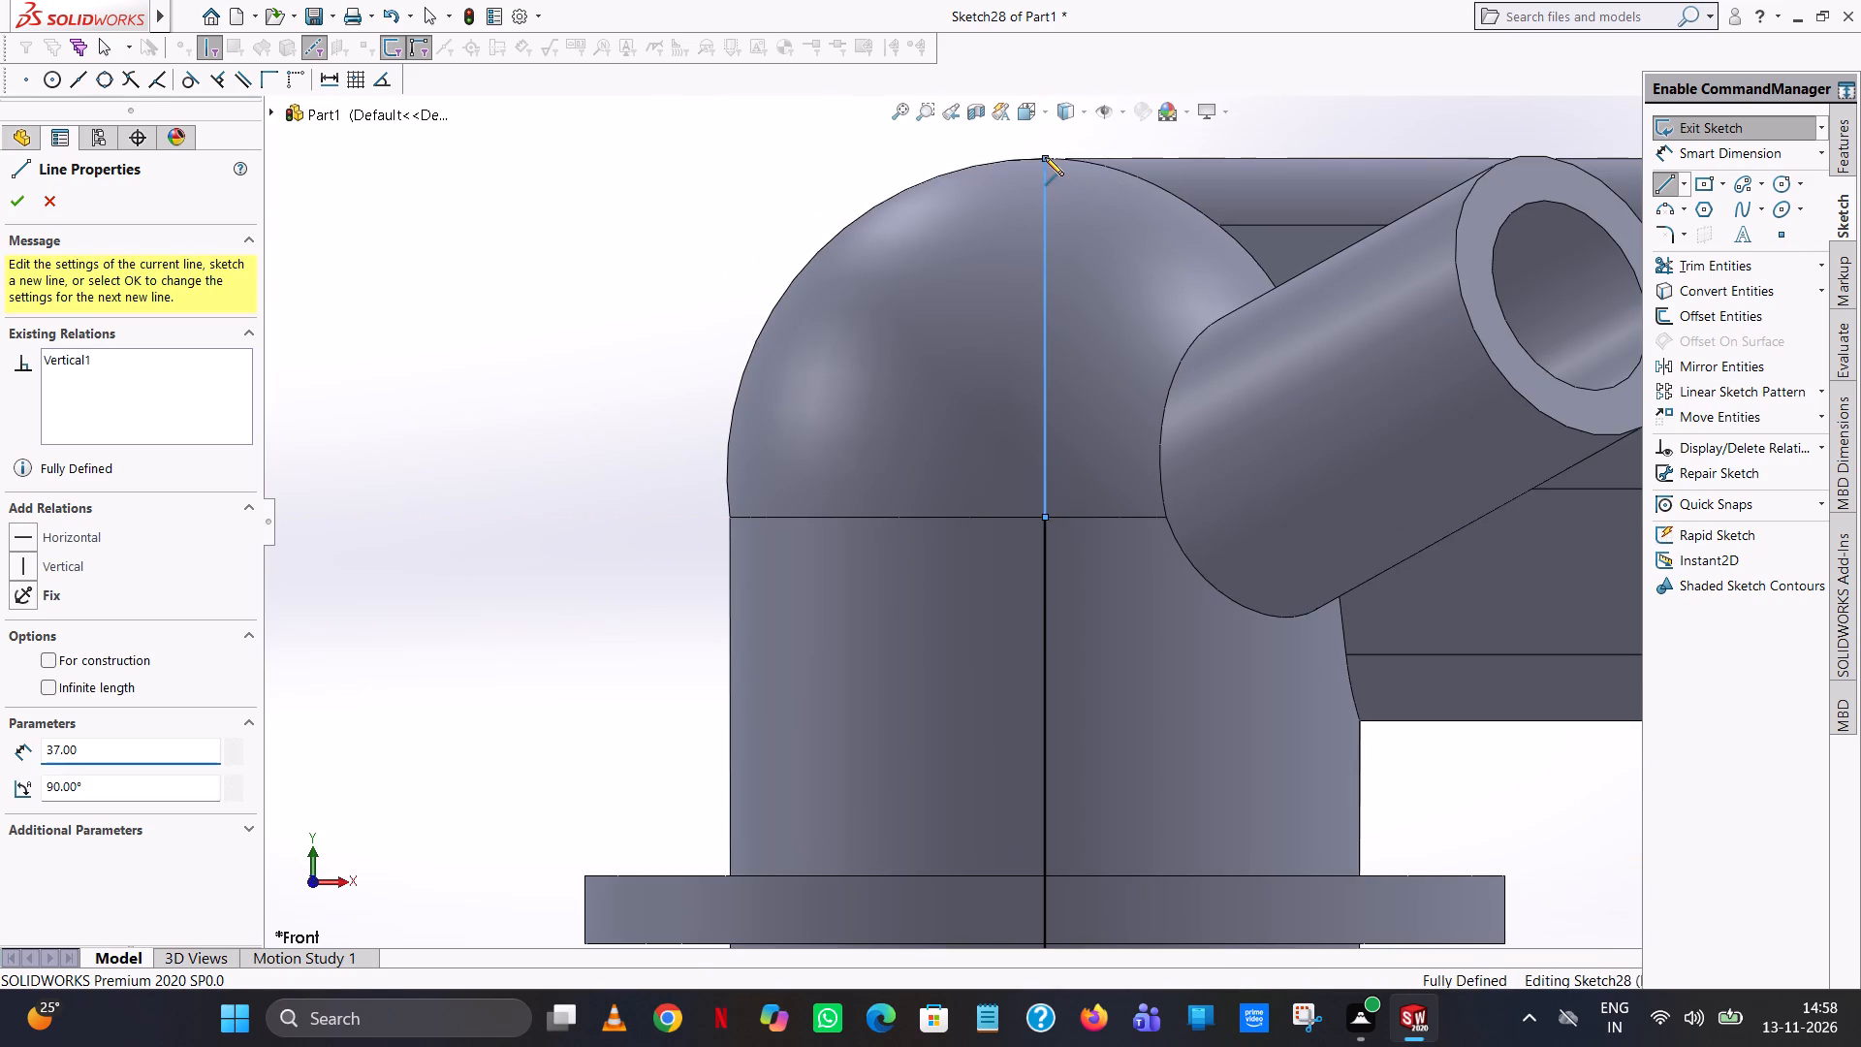
left_click(1075, 176)
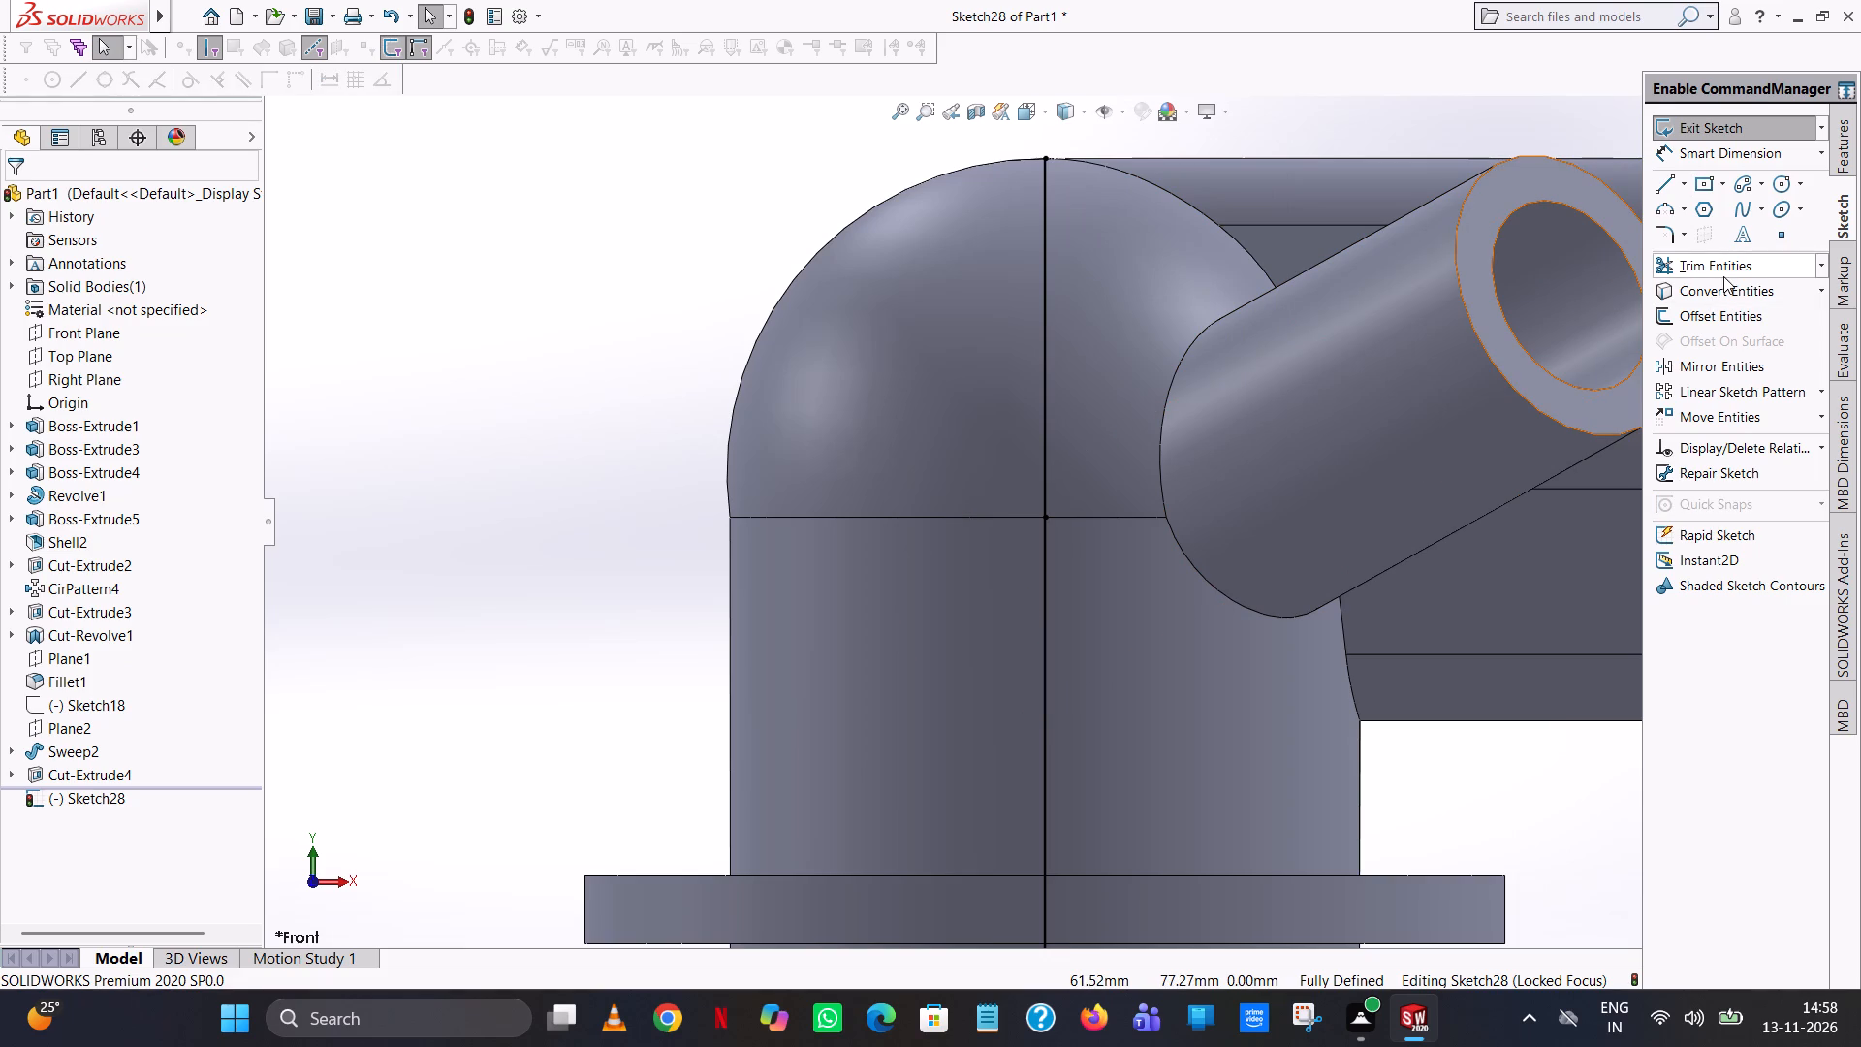
Trim away the lower vertical line between the origin and the dome's base edge.
left_click(1723, 275)
left_click(1048, 582)
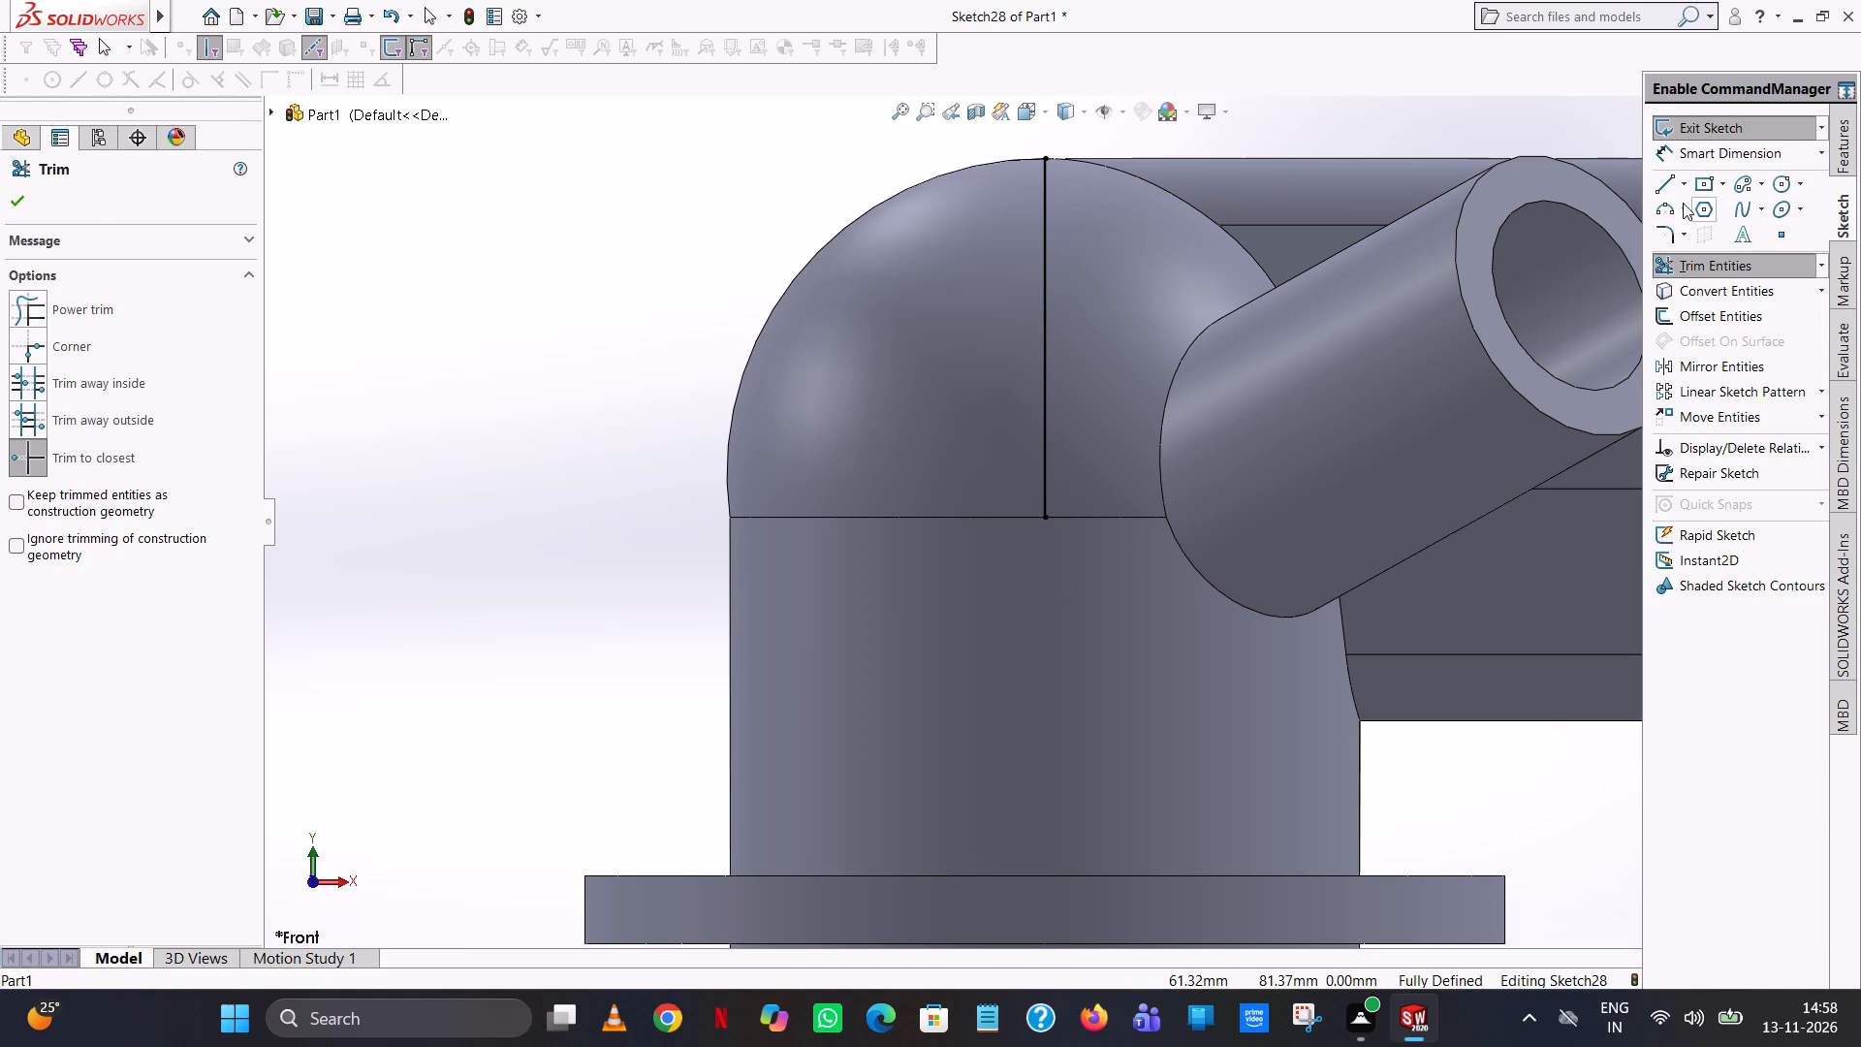
Draw a three-point arc of 32.50 mm radius along the dome's outline, from its base edge to the vertical line's top end.
left_click(1663, 209)
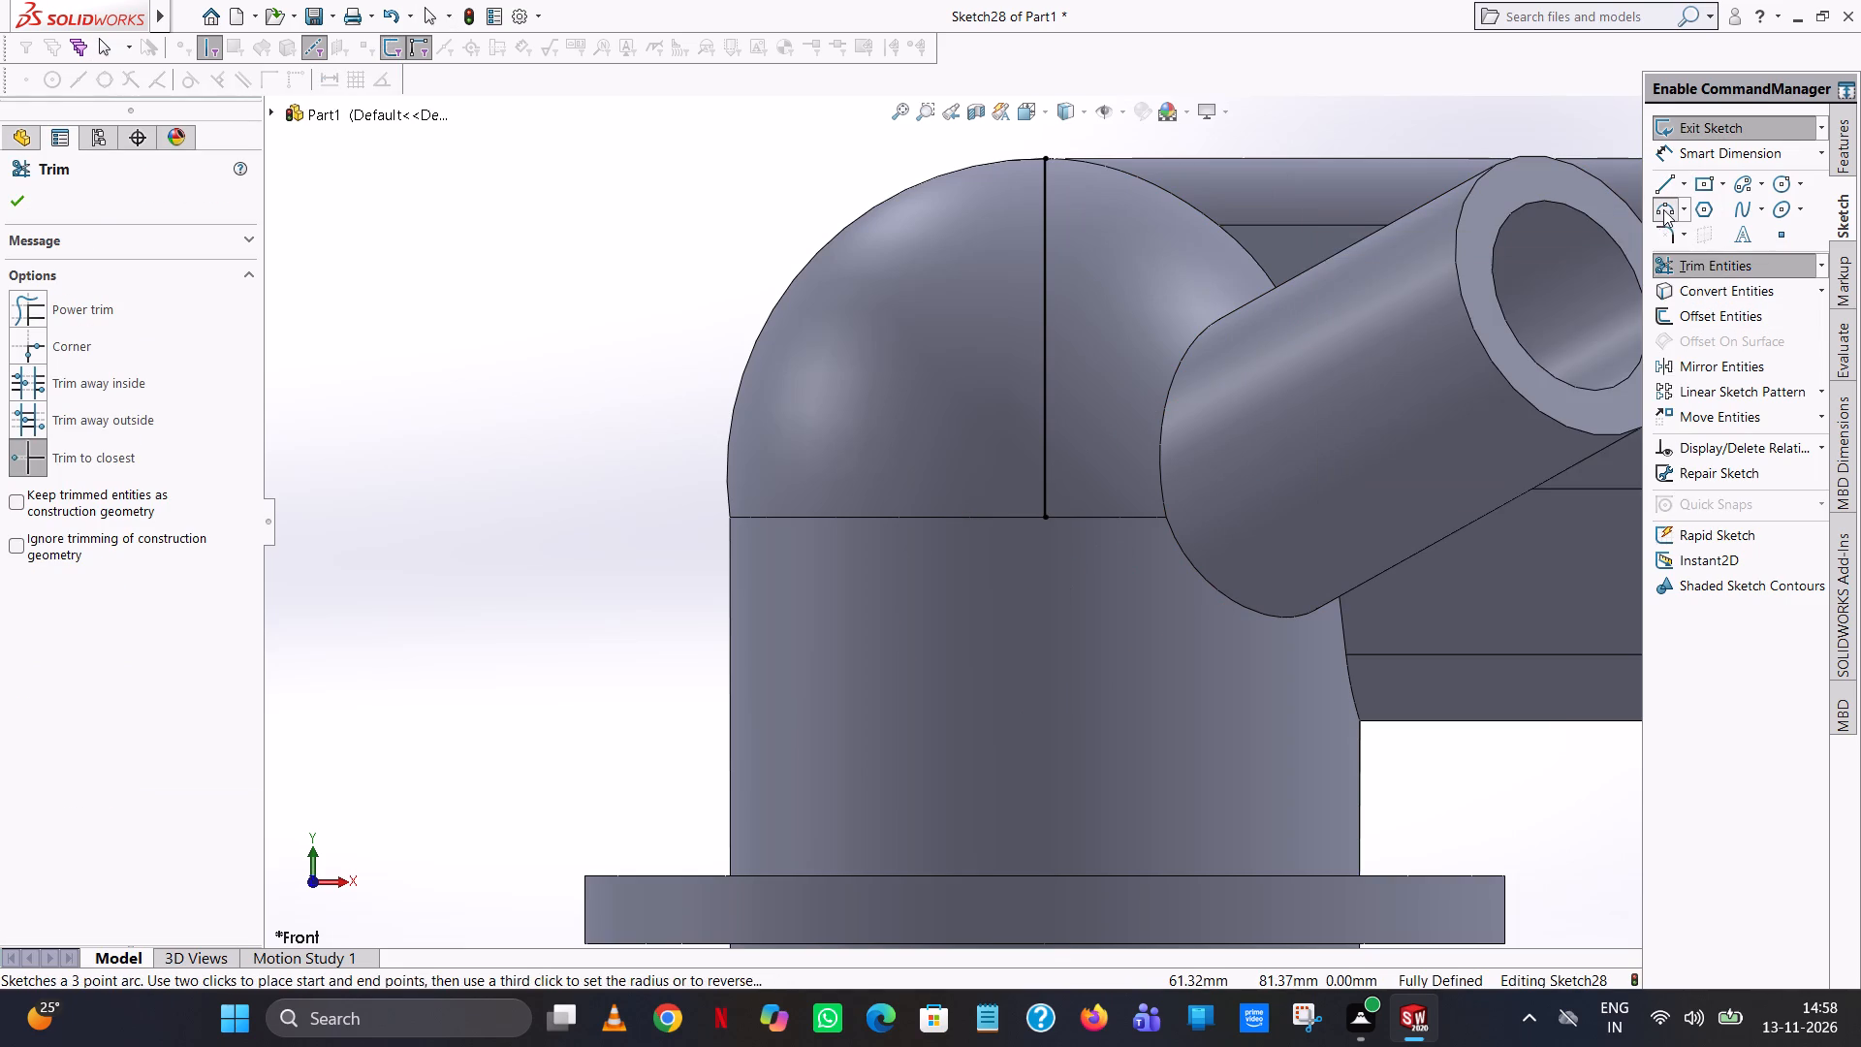
left_click(730, 520)
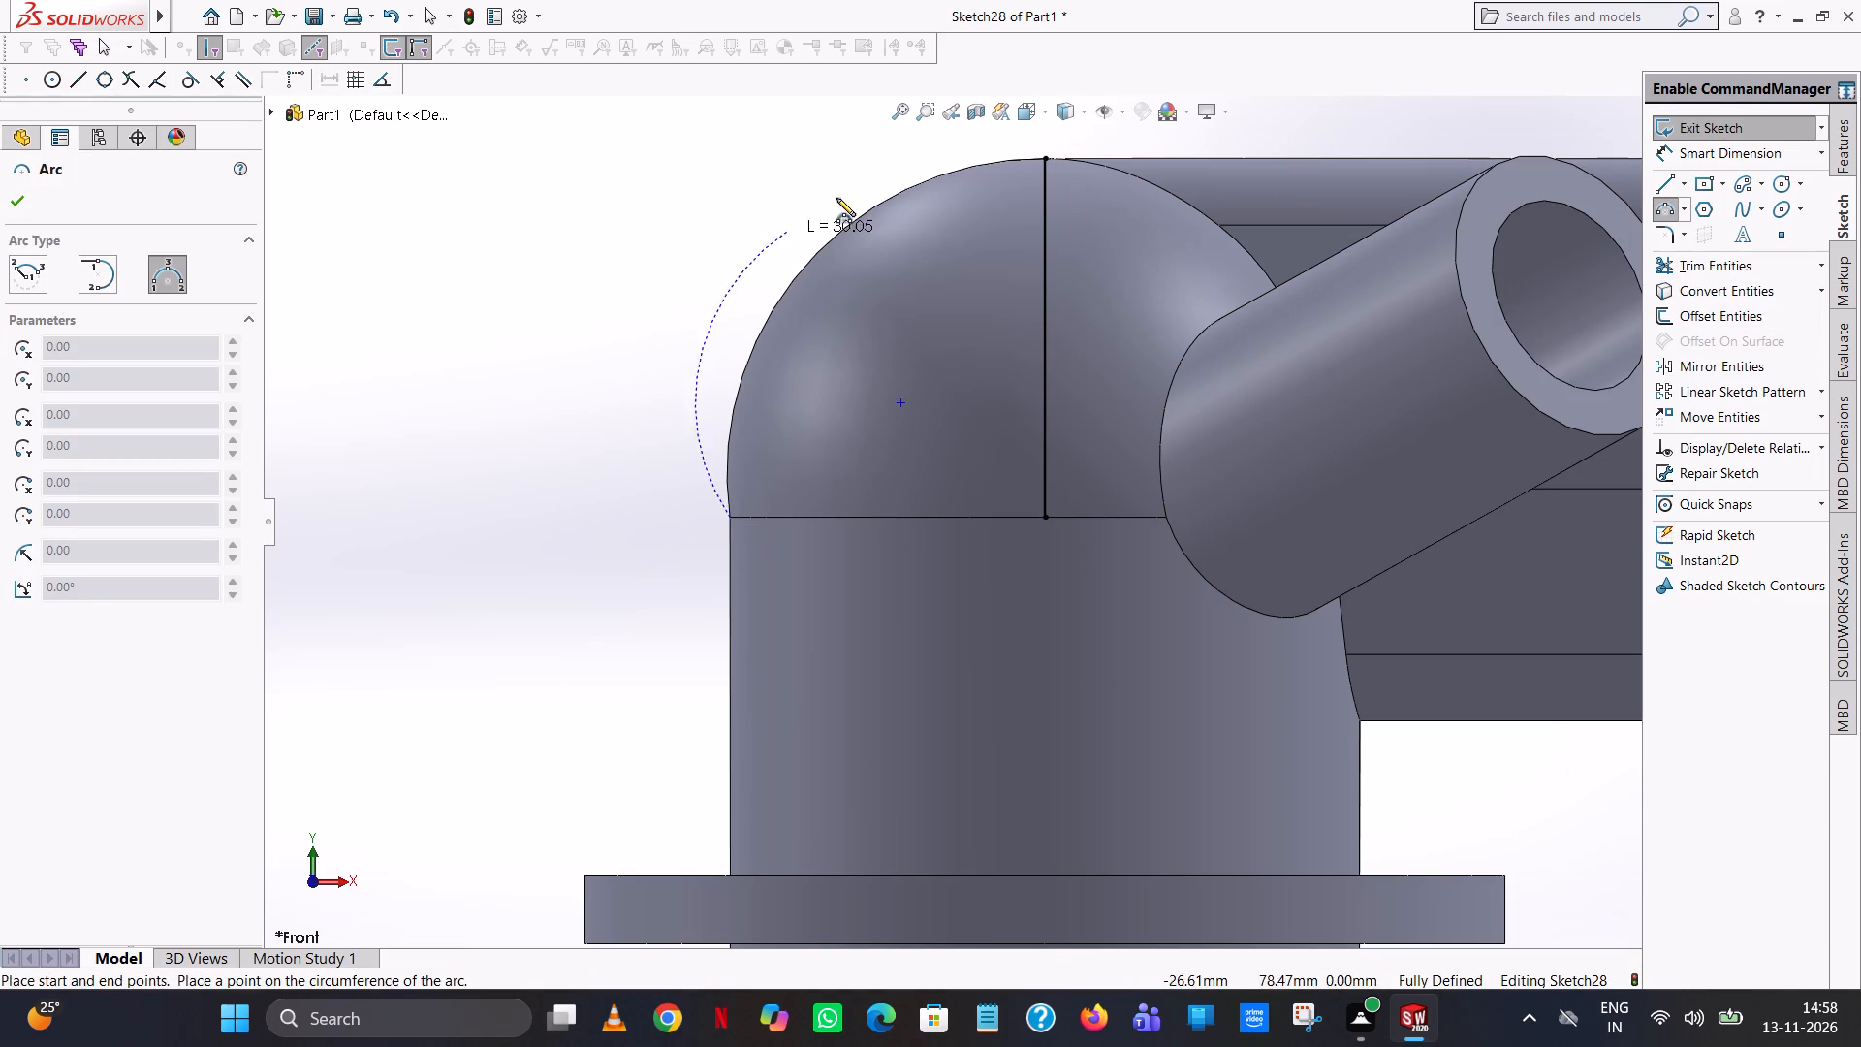
left_click(1046, 159)
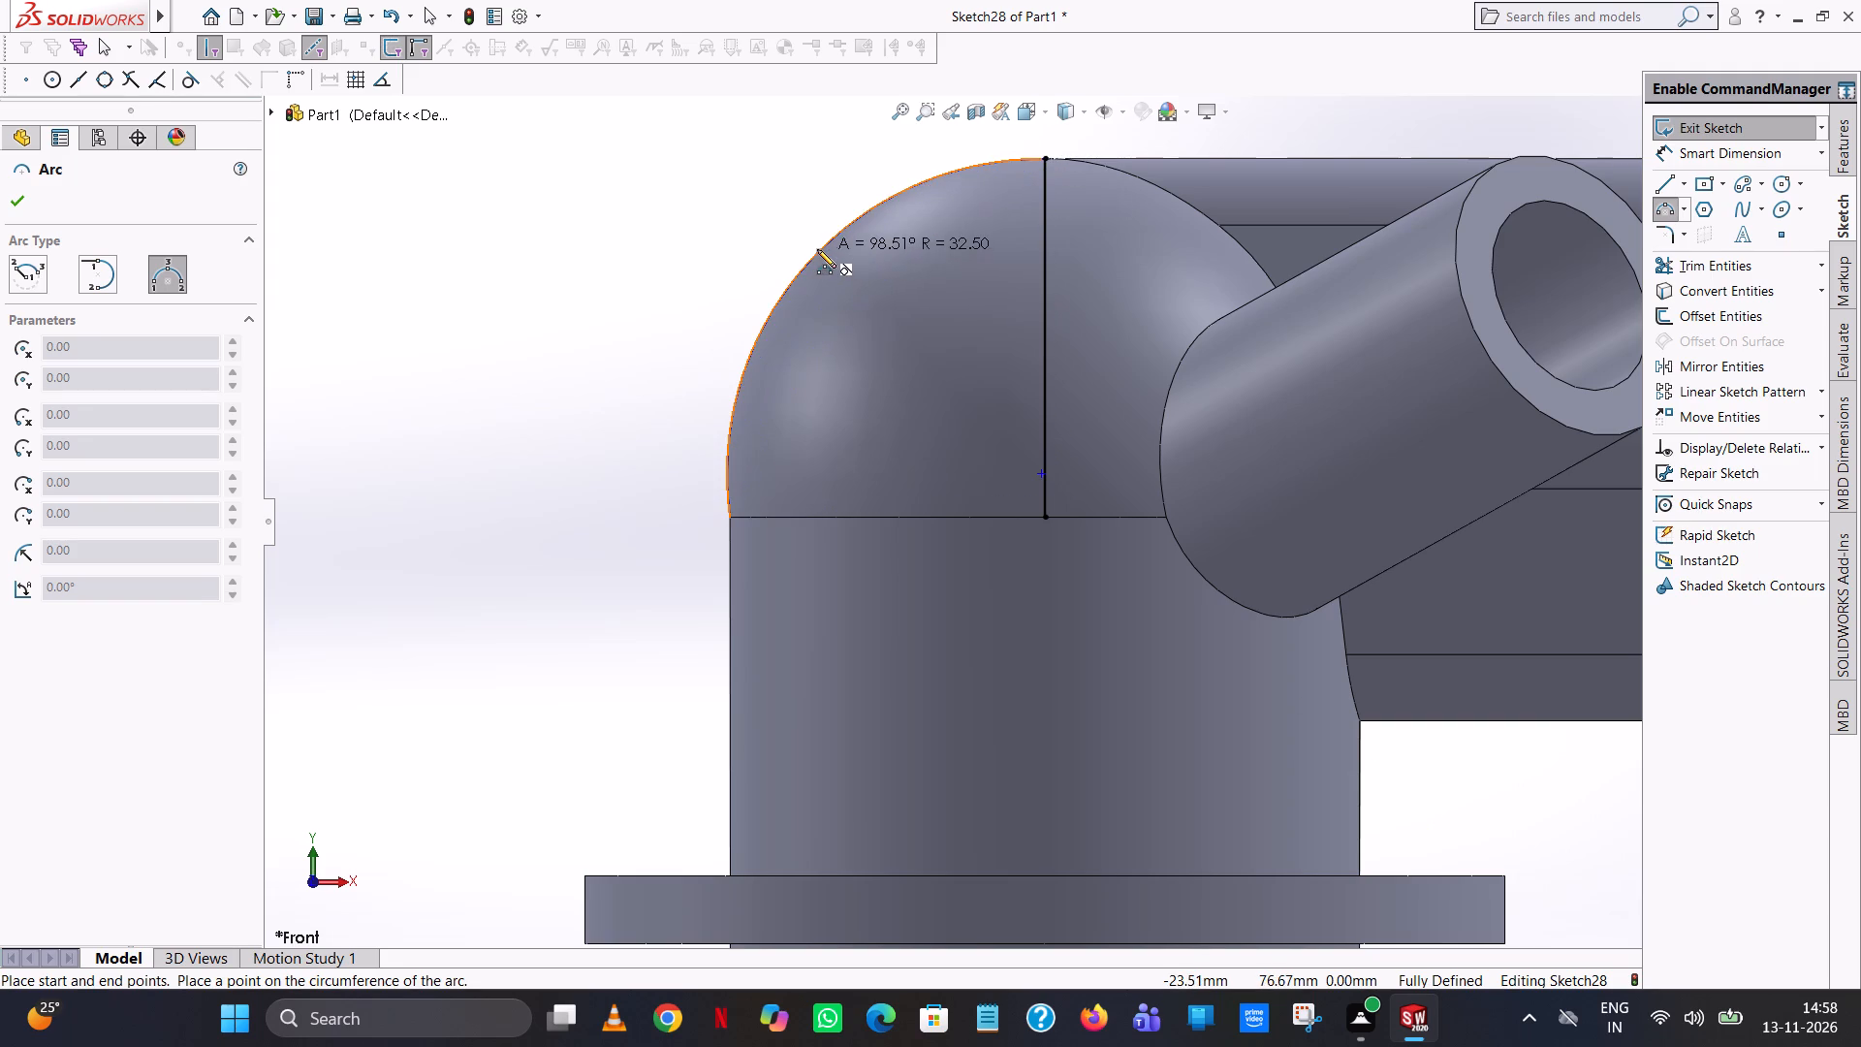
left_click(817, 249)
right_click(817, 249)
left_click(873, 270)
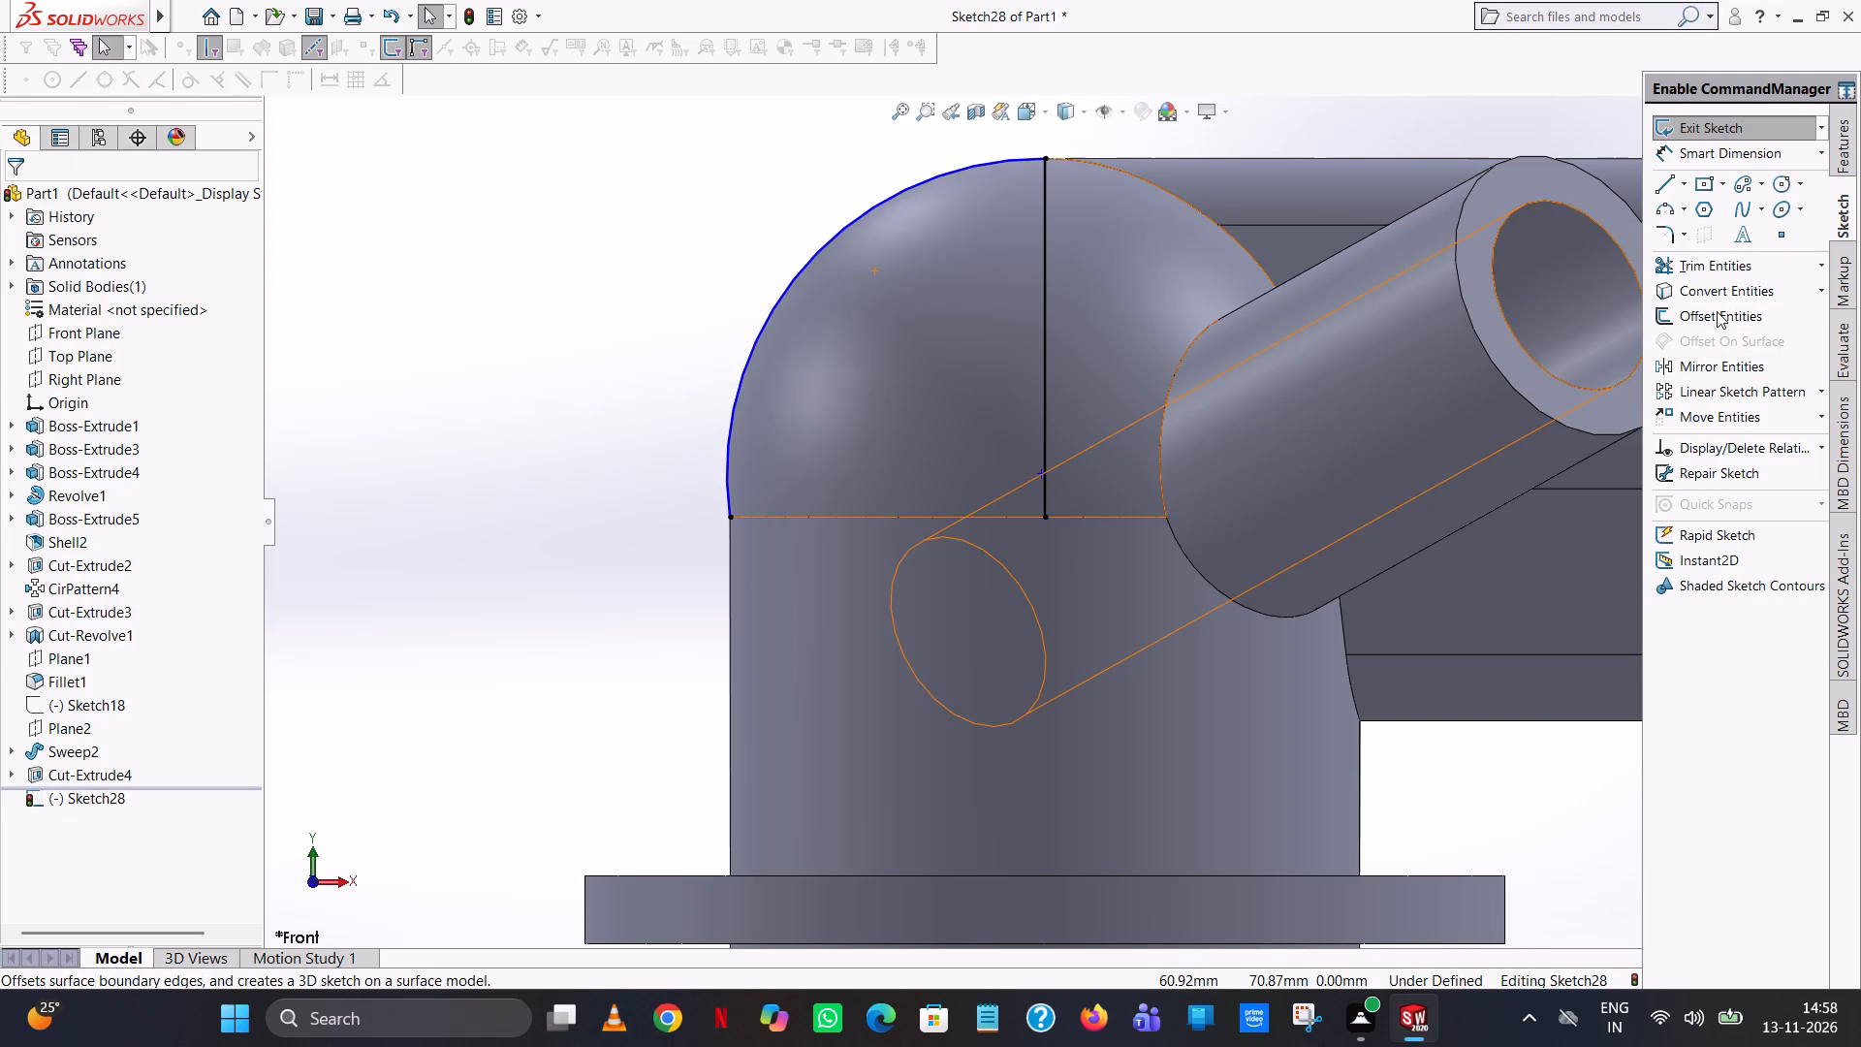
Offset the chained arc and vertical line inward by 3 mm with the dimension added.
left_click(1717, 311)
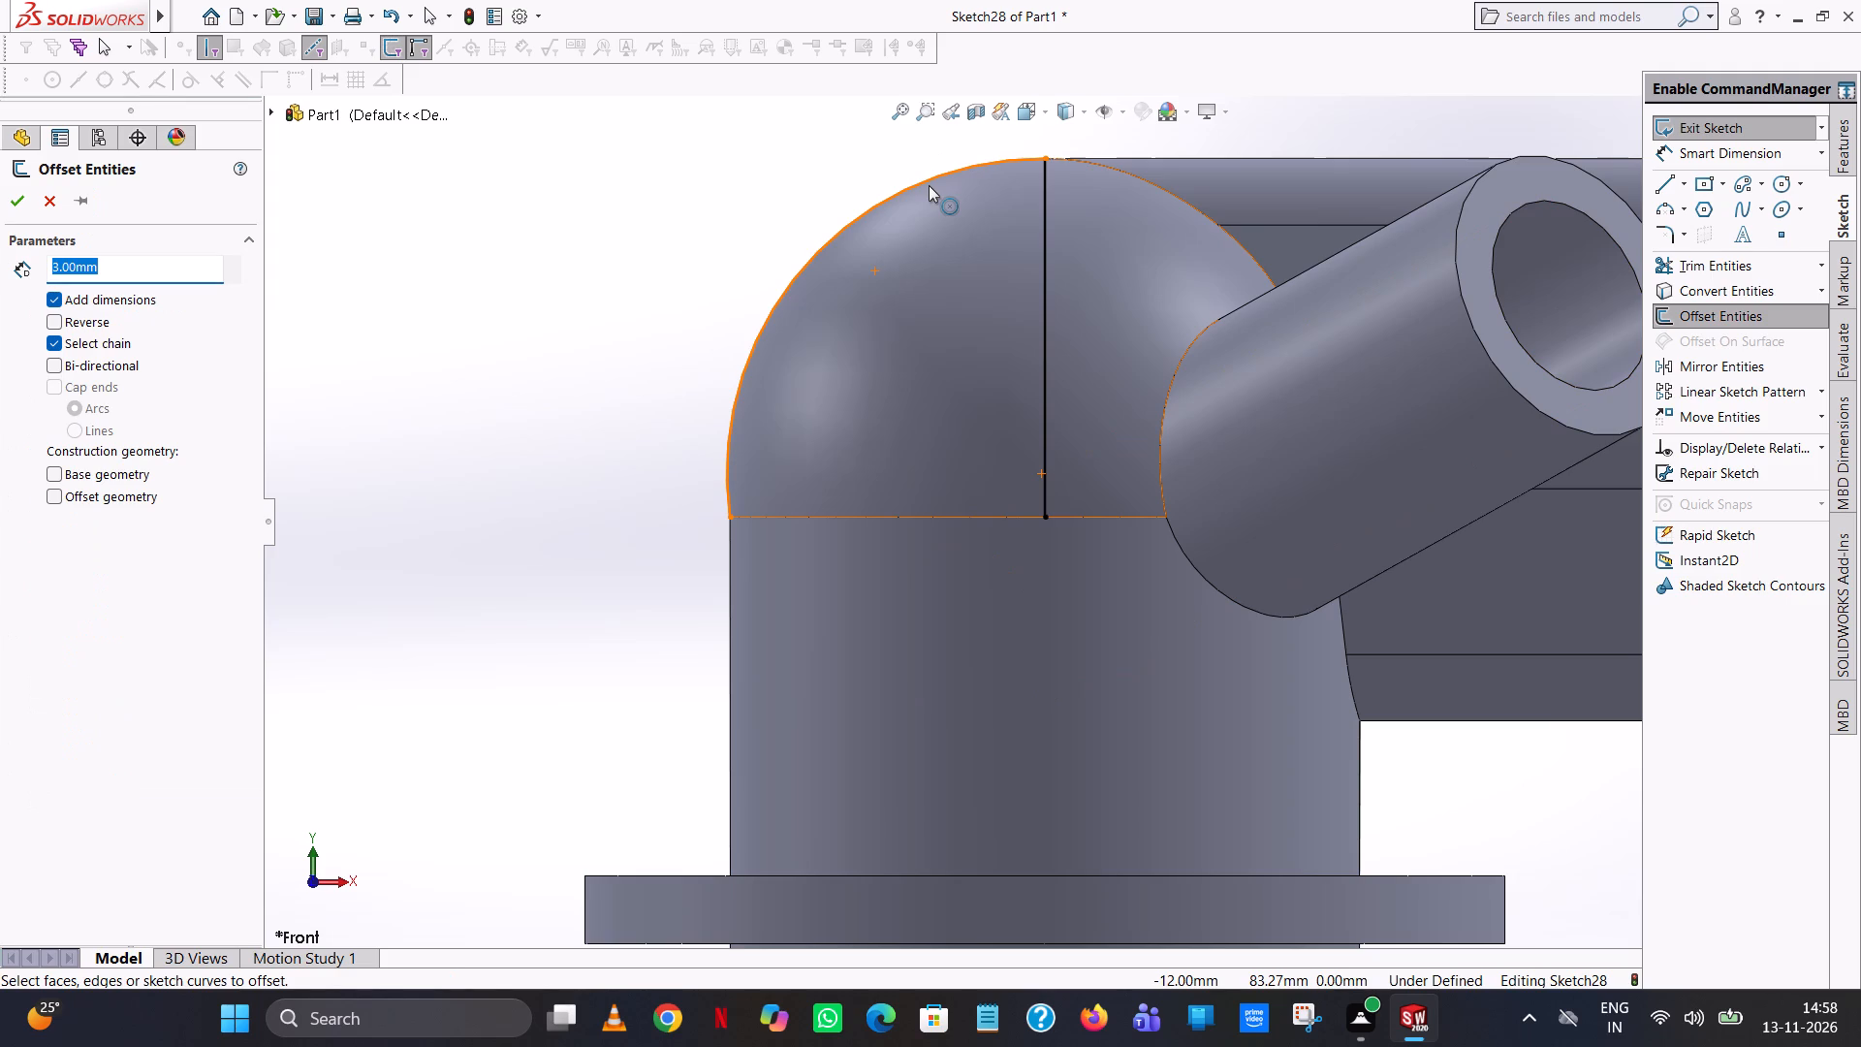
left_click(929, 185)
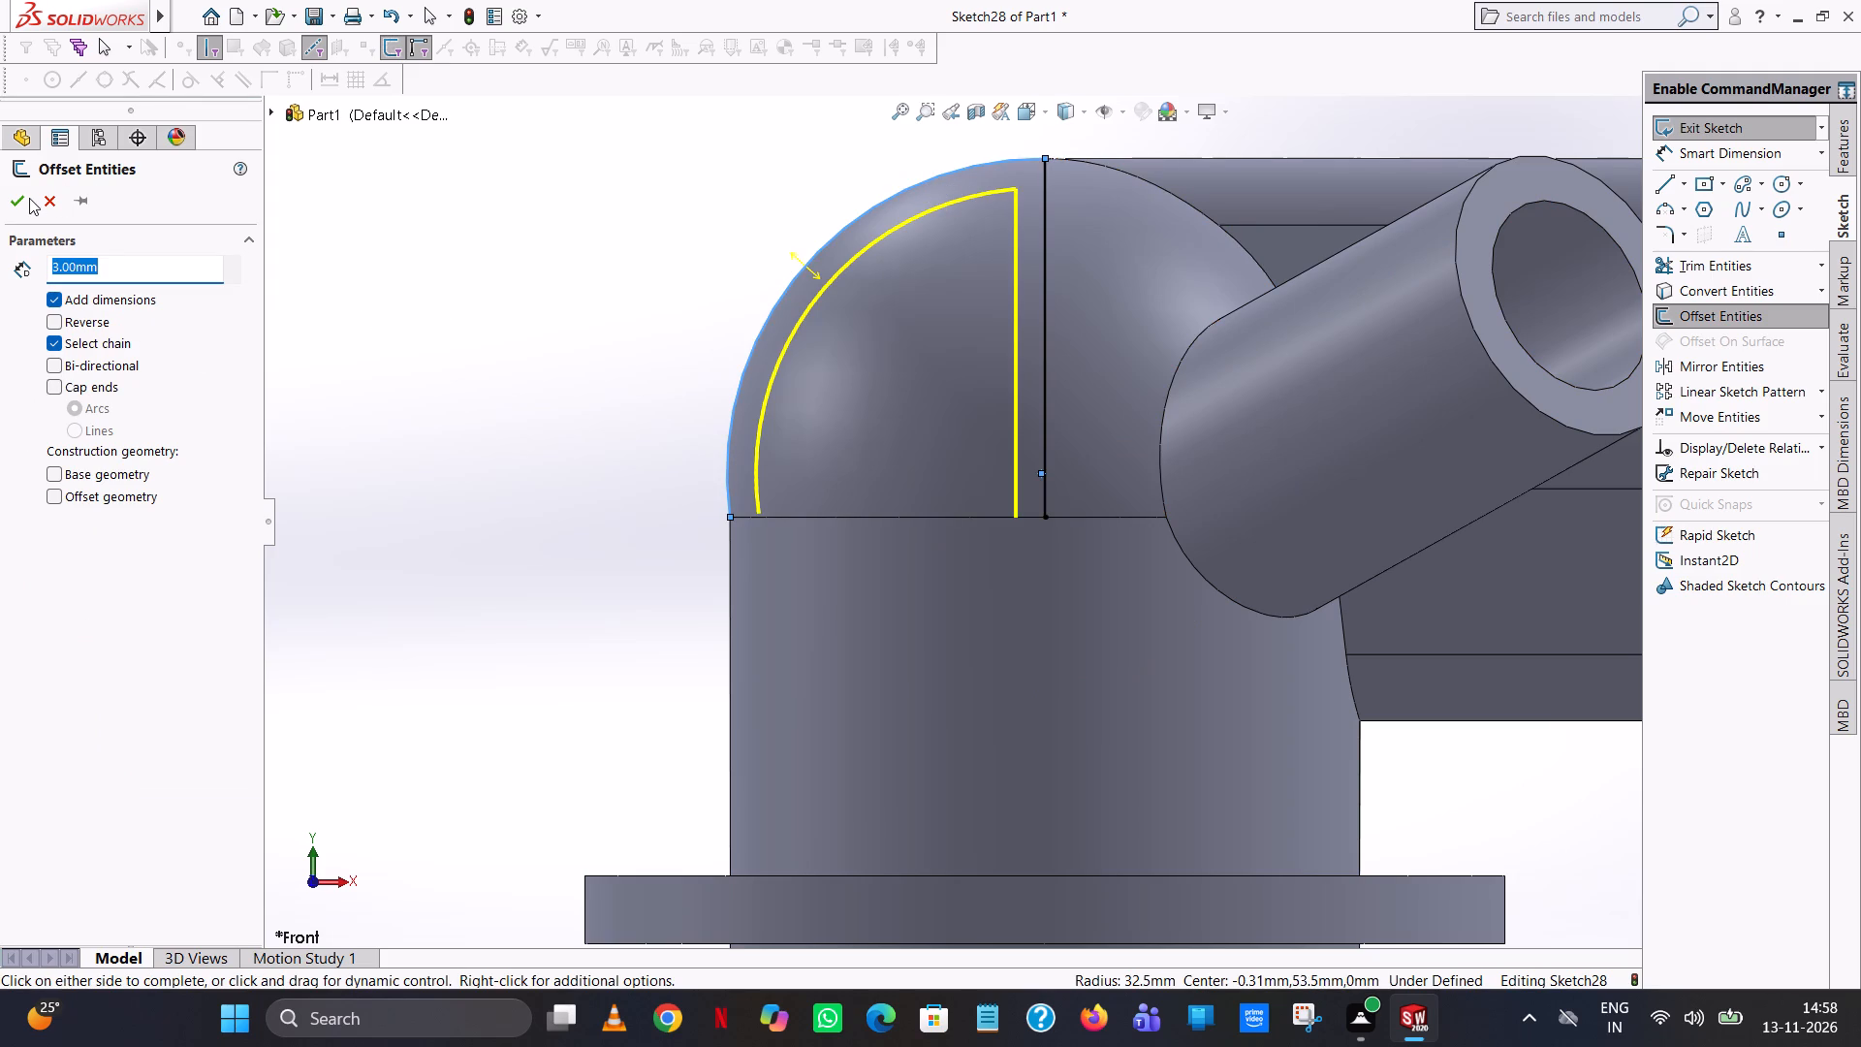
left_click(27, 198)
left_click(821, 147)
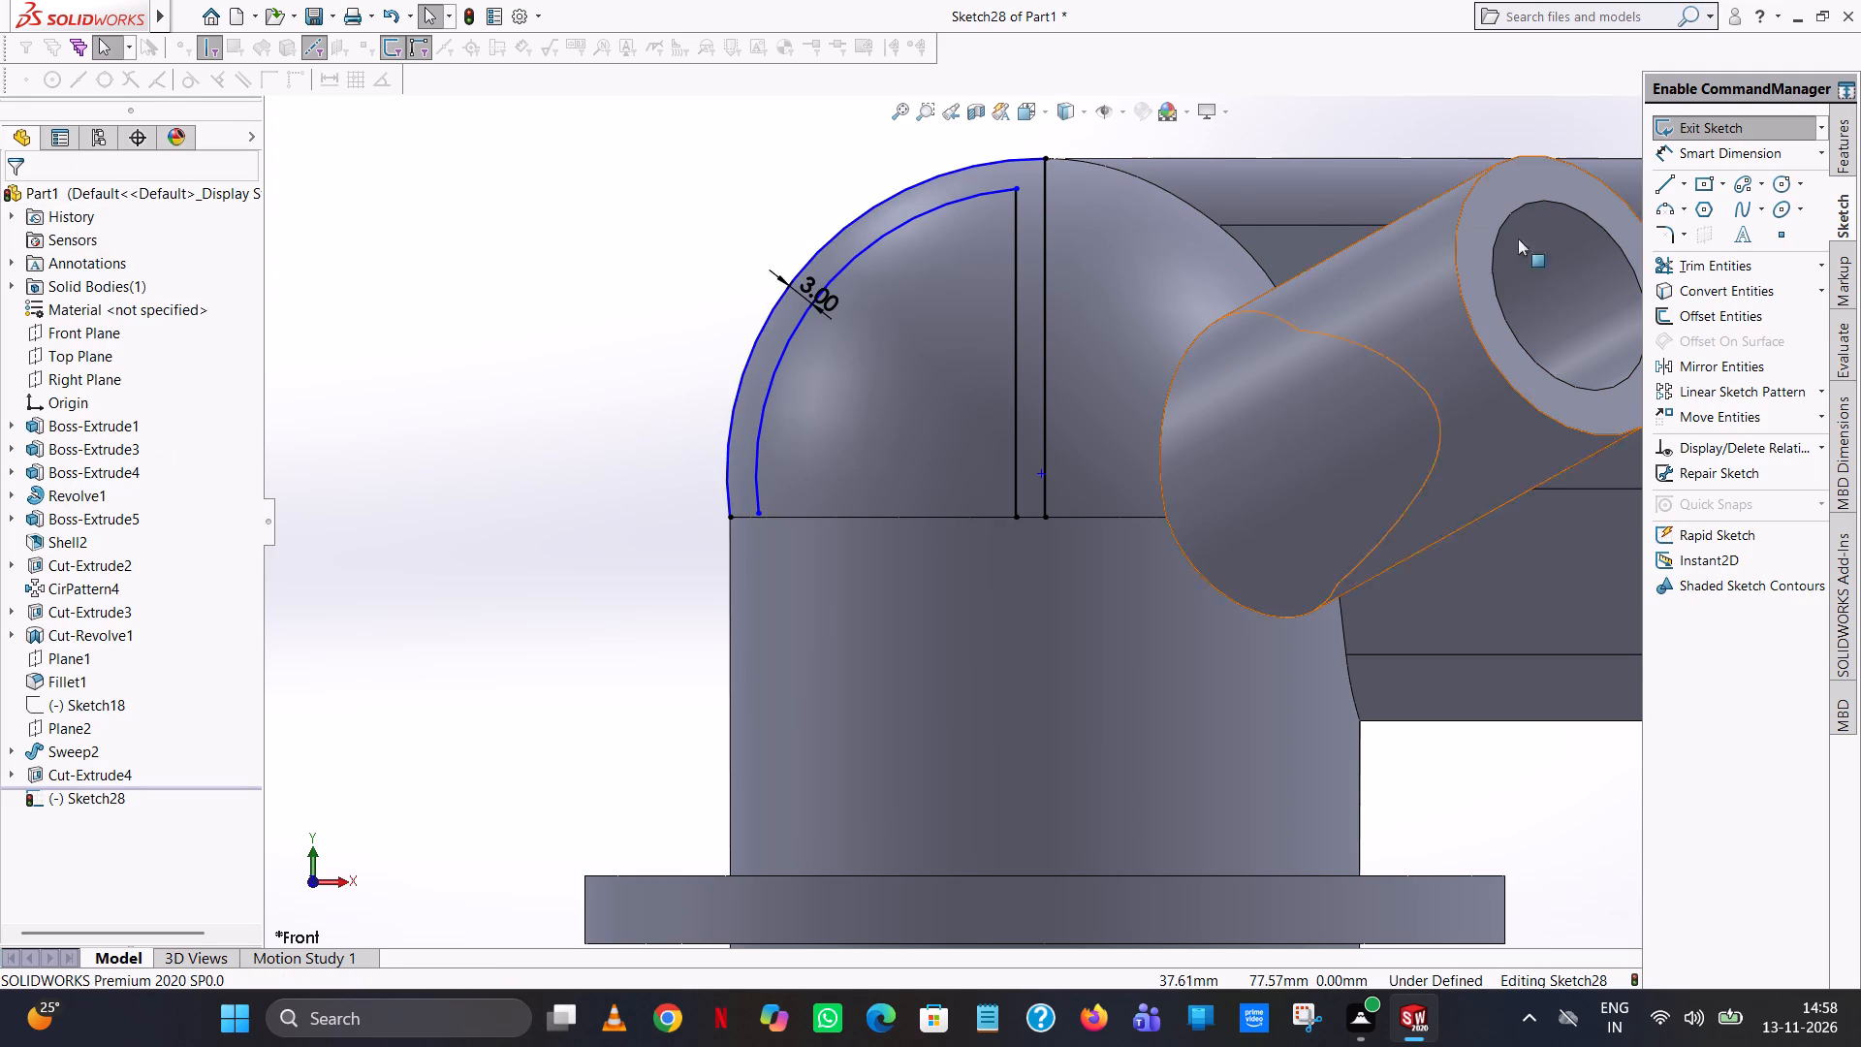
Extend the inner offset arc to meet the original vertical line at the dome's centre.
left_click(1822, 267)
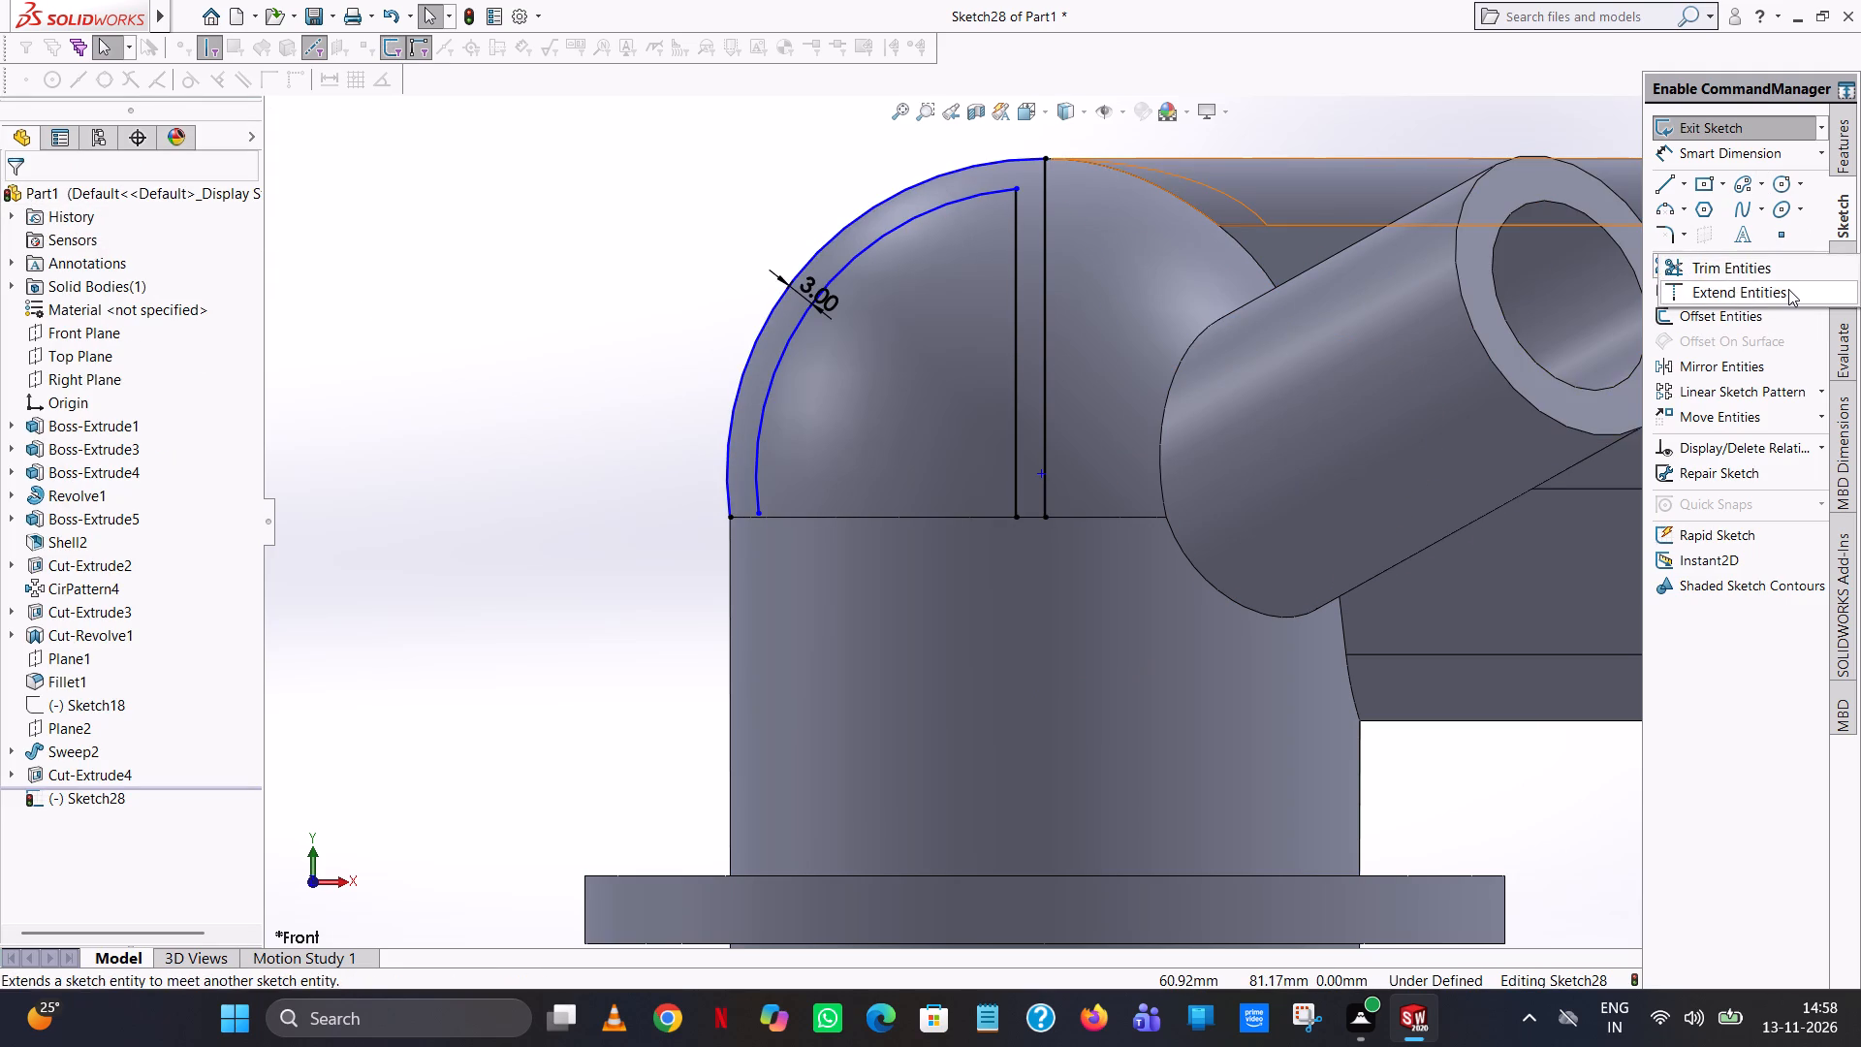
left_click(1788, 289)
left_click(962, 205)
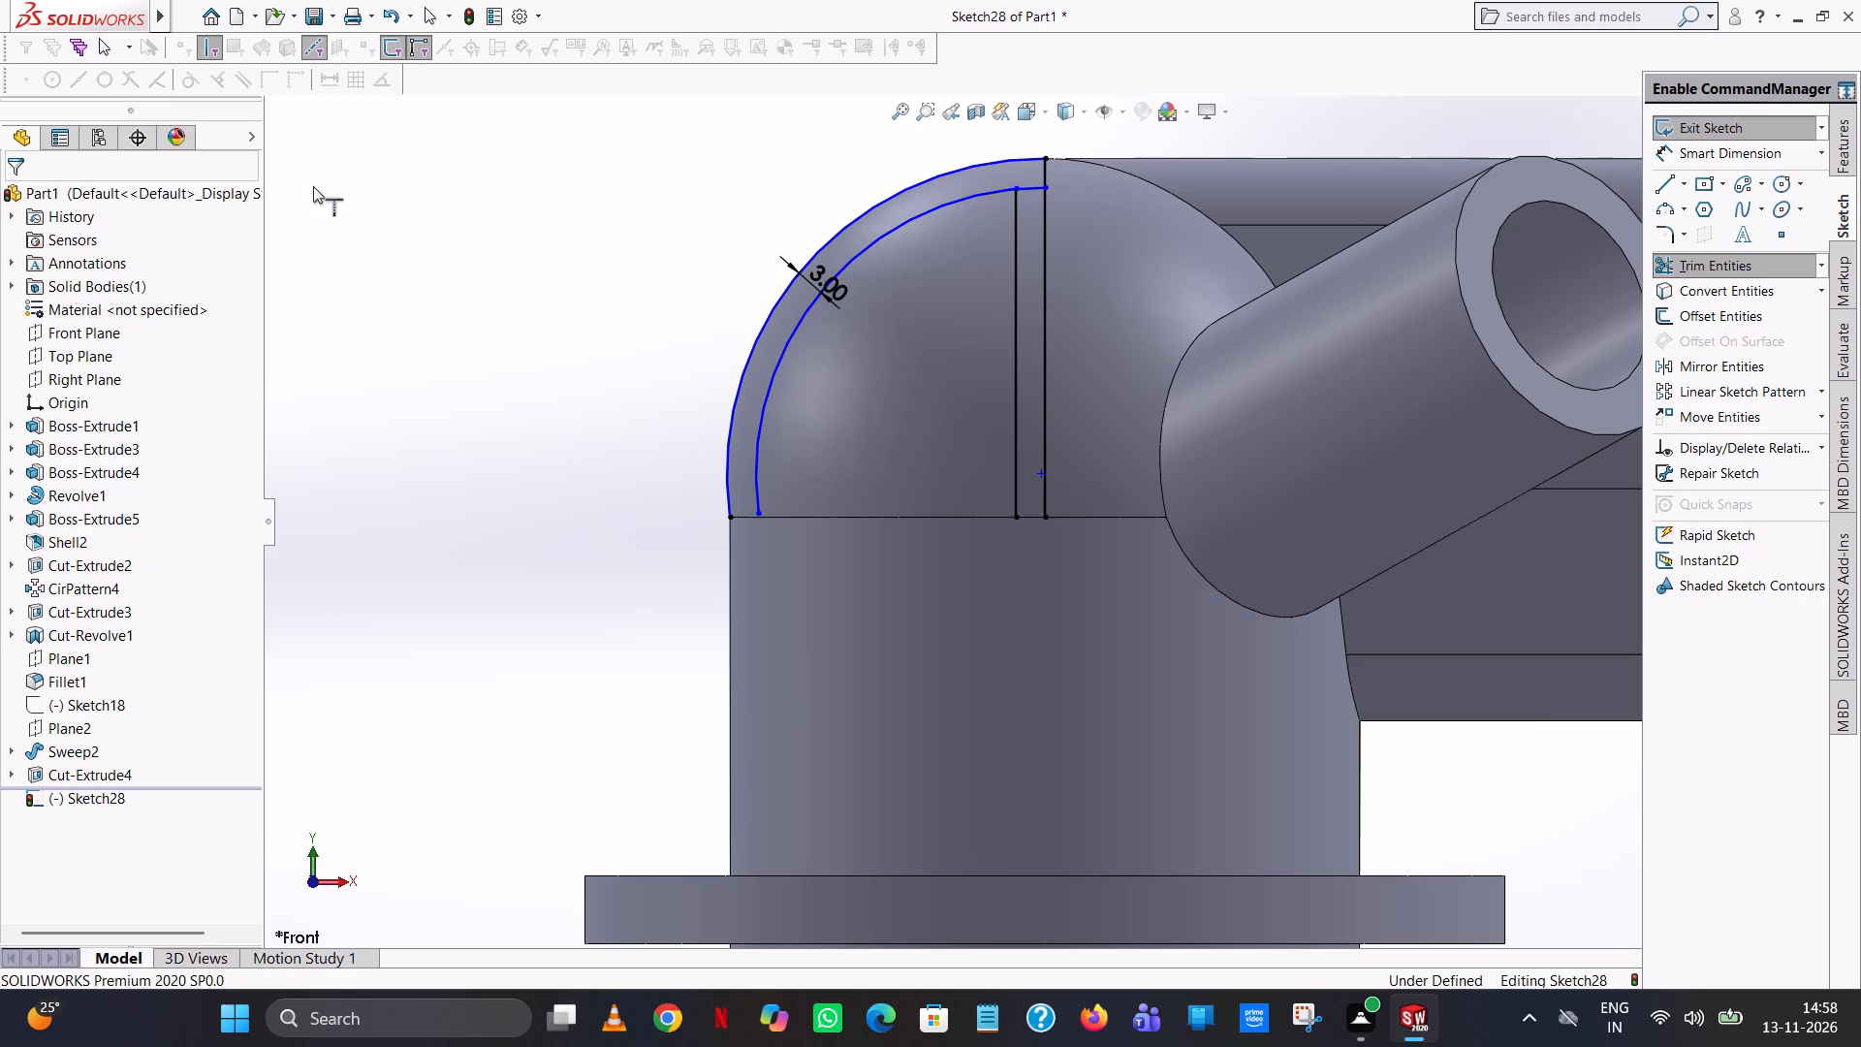
Draw a horizontal line about 29.5 mm long from the vertical line's lower end to beneath the inner arc's end.
left_click(1658, 188)
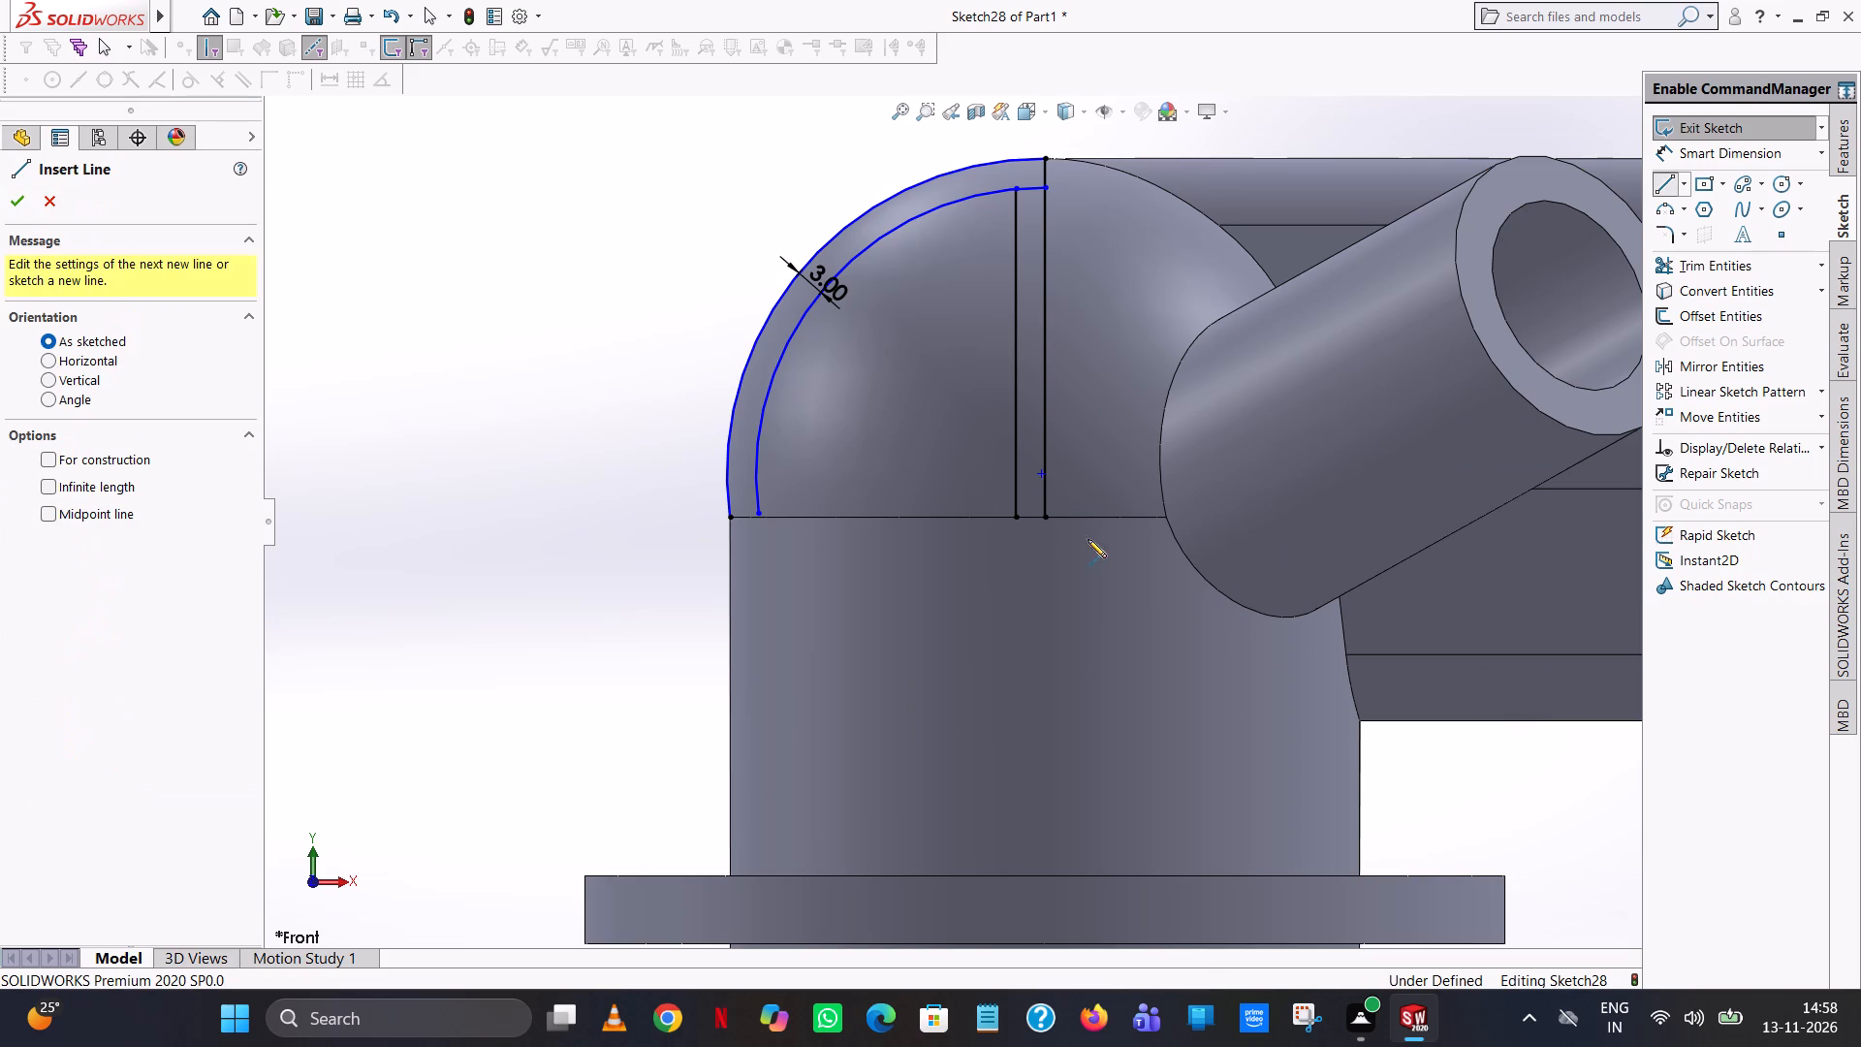
left_click(1047, 517)
scroll(764, 521, "down", 5)
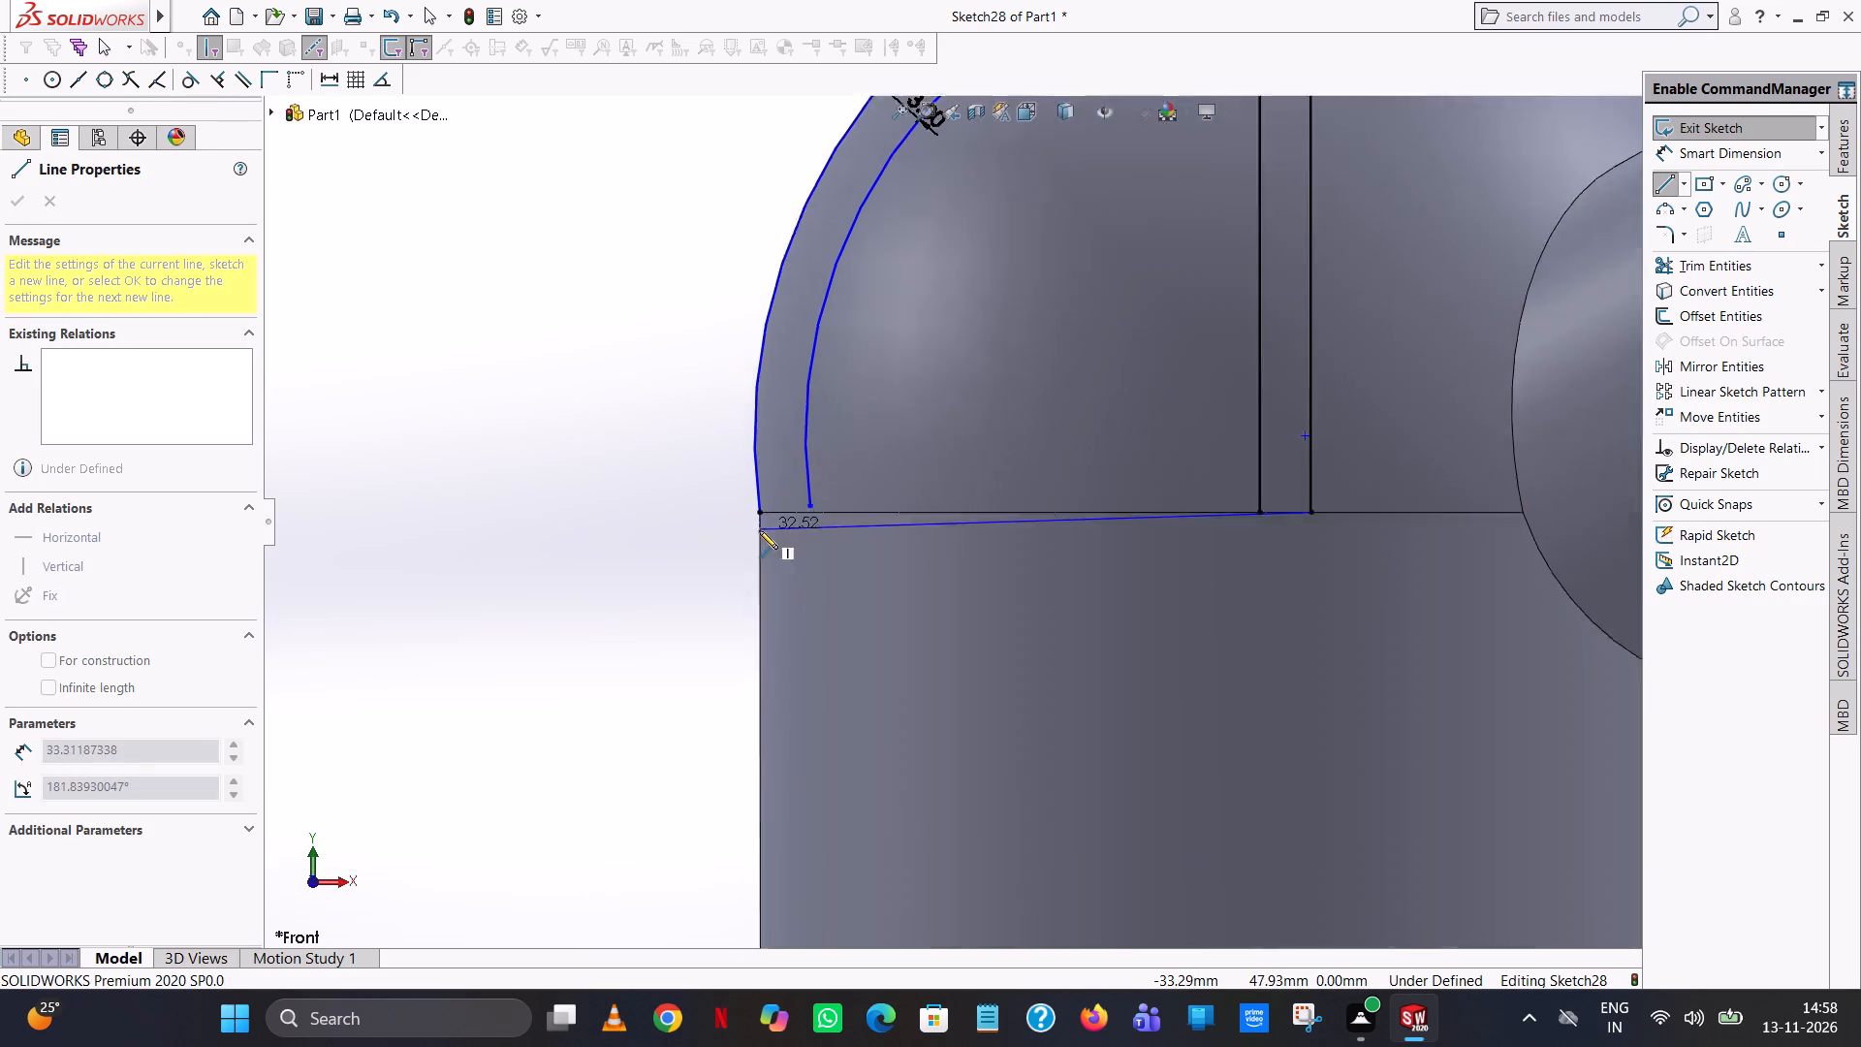
scroll(759, 530, "down", 3)
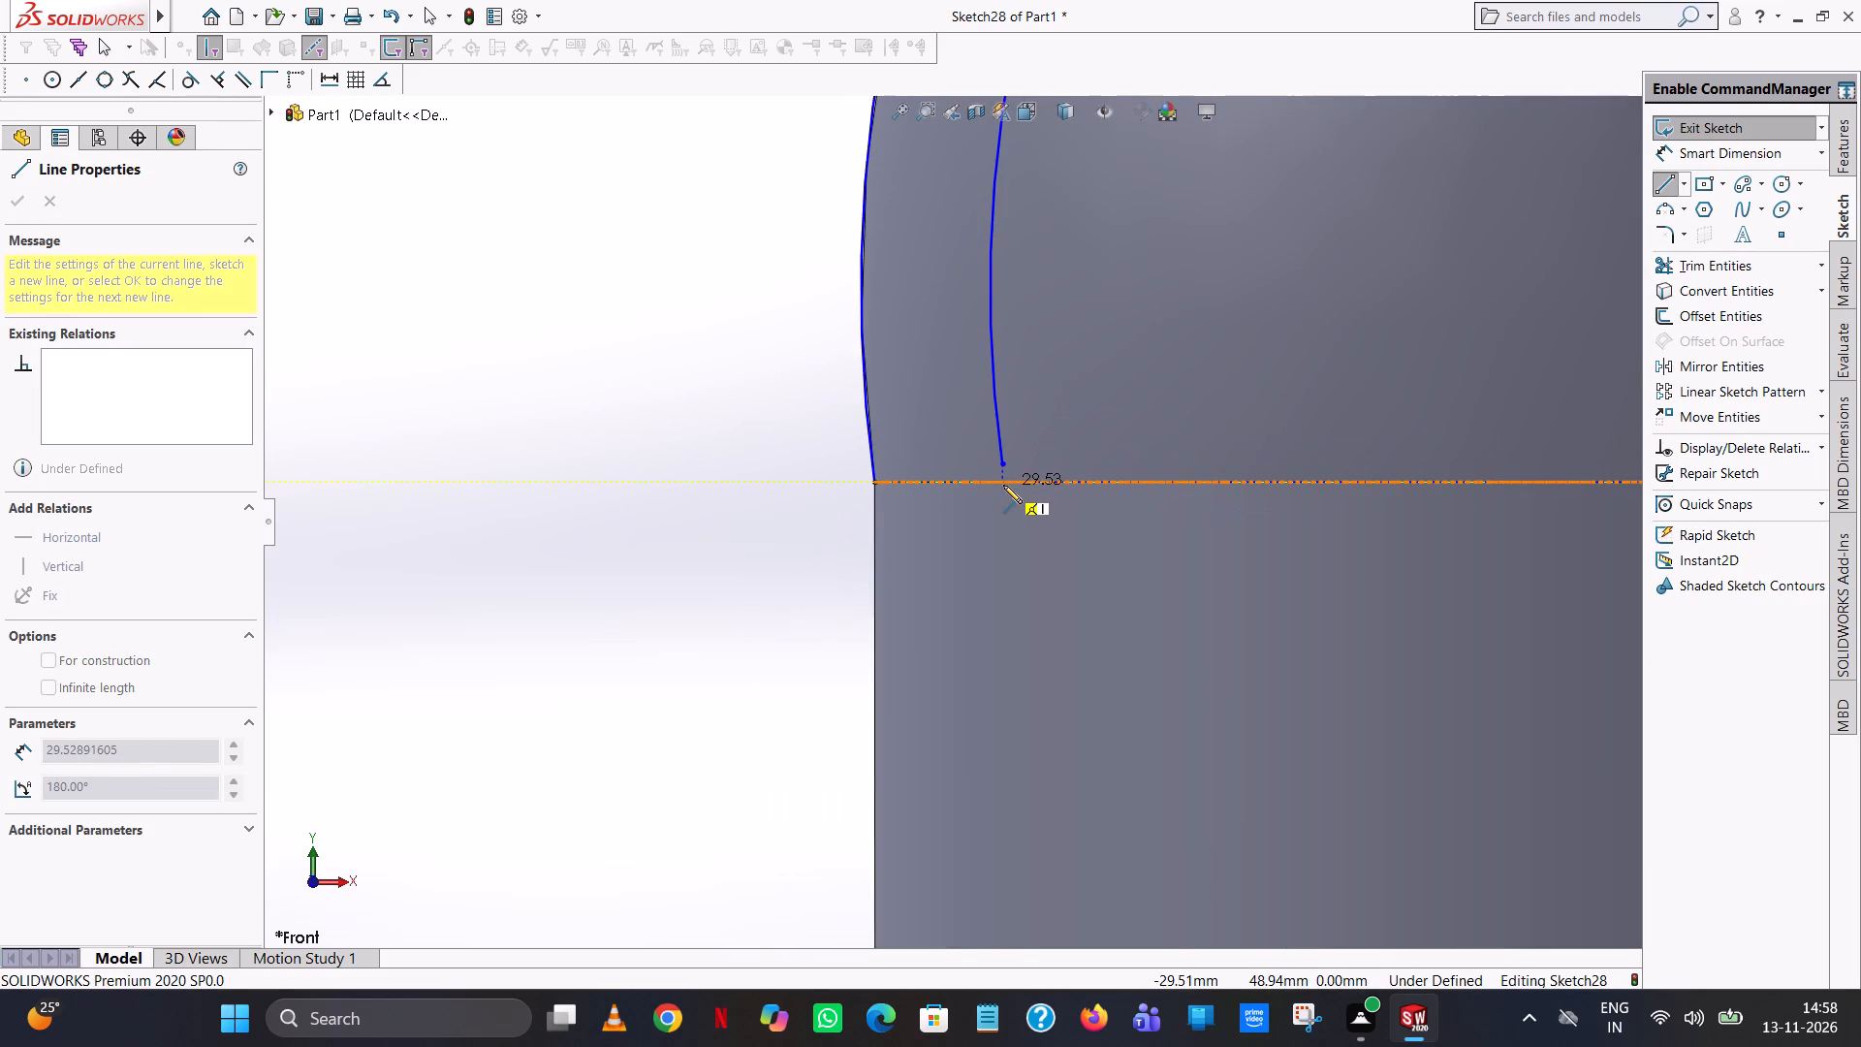
left_click(1002, 485)
right_click(1002, 485)
left_click(1031, 495)
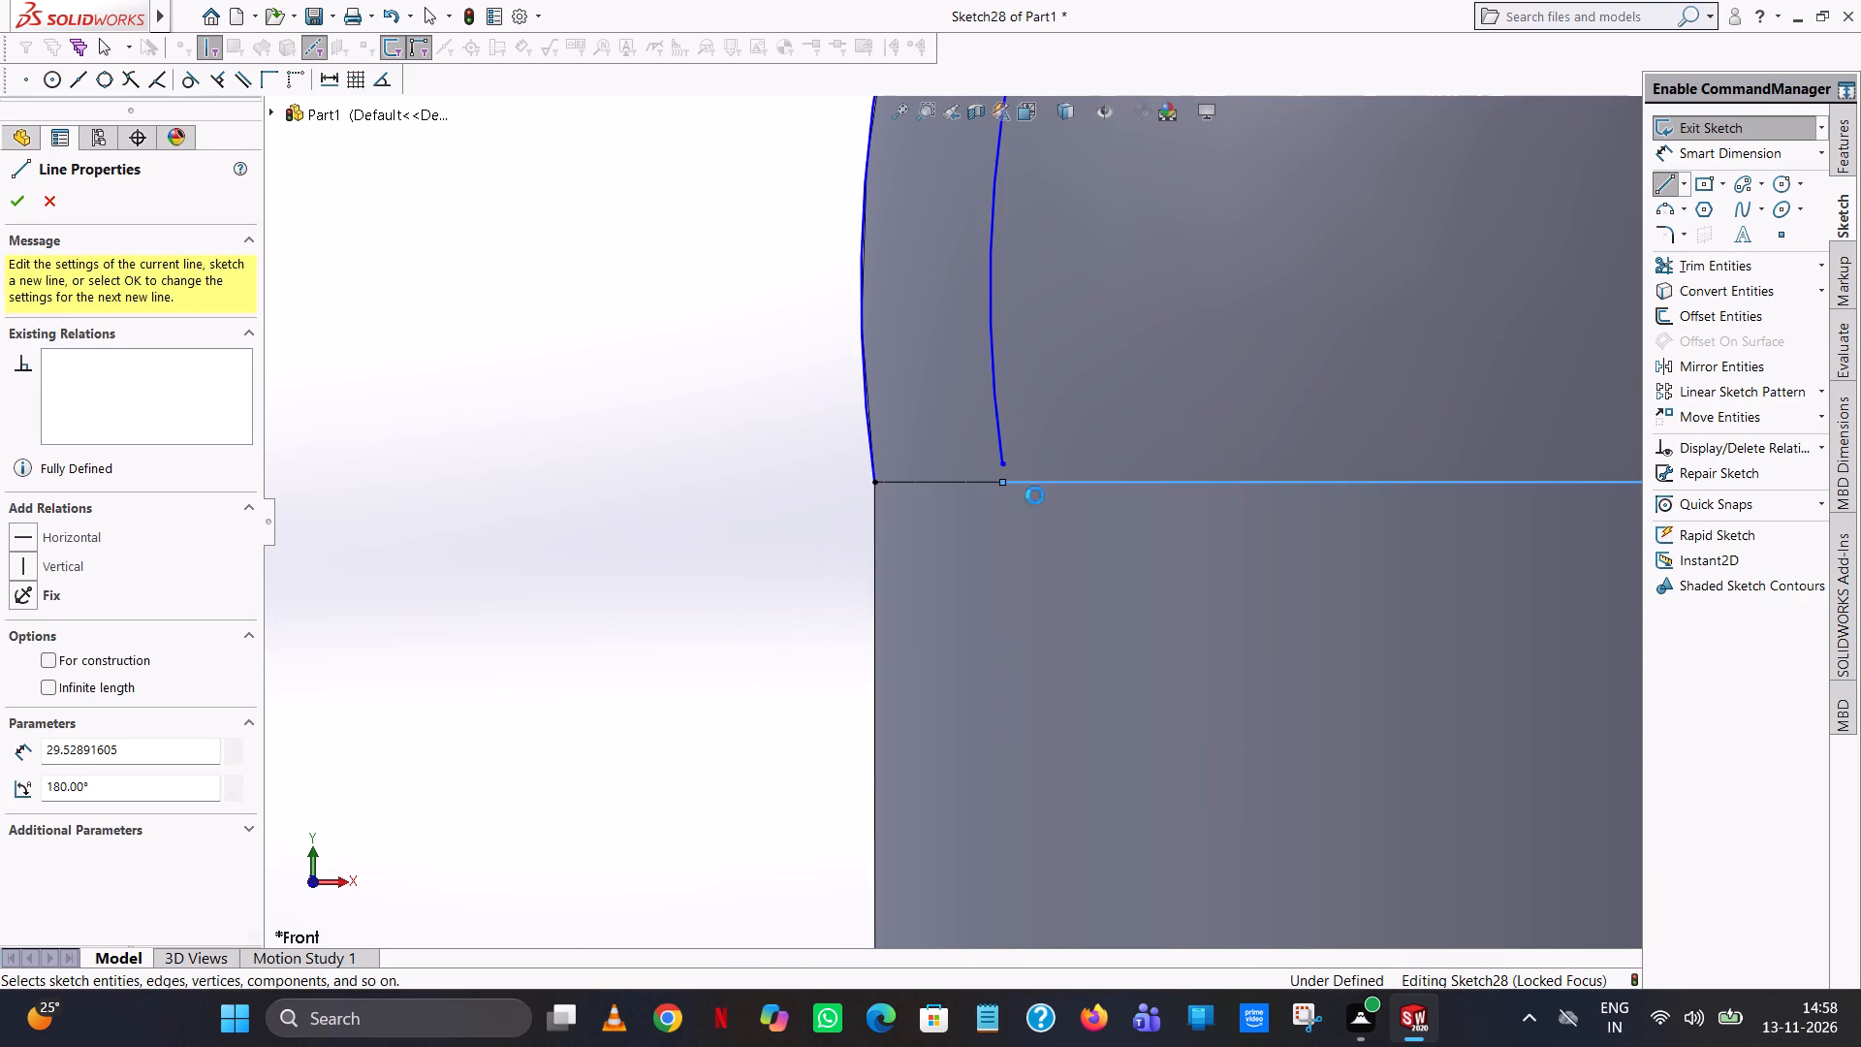
Extend the inner arc's lower end down to the new horizontal base line.
left_click(1819, 263)
left_click(1794, 294)
left_click(995, 371)
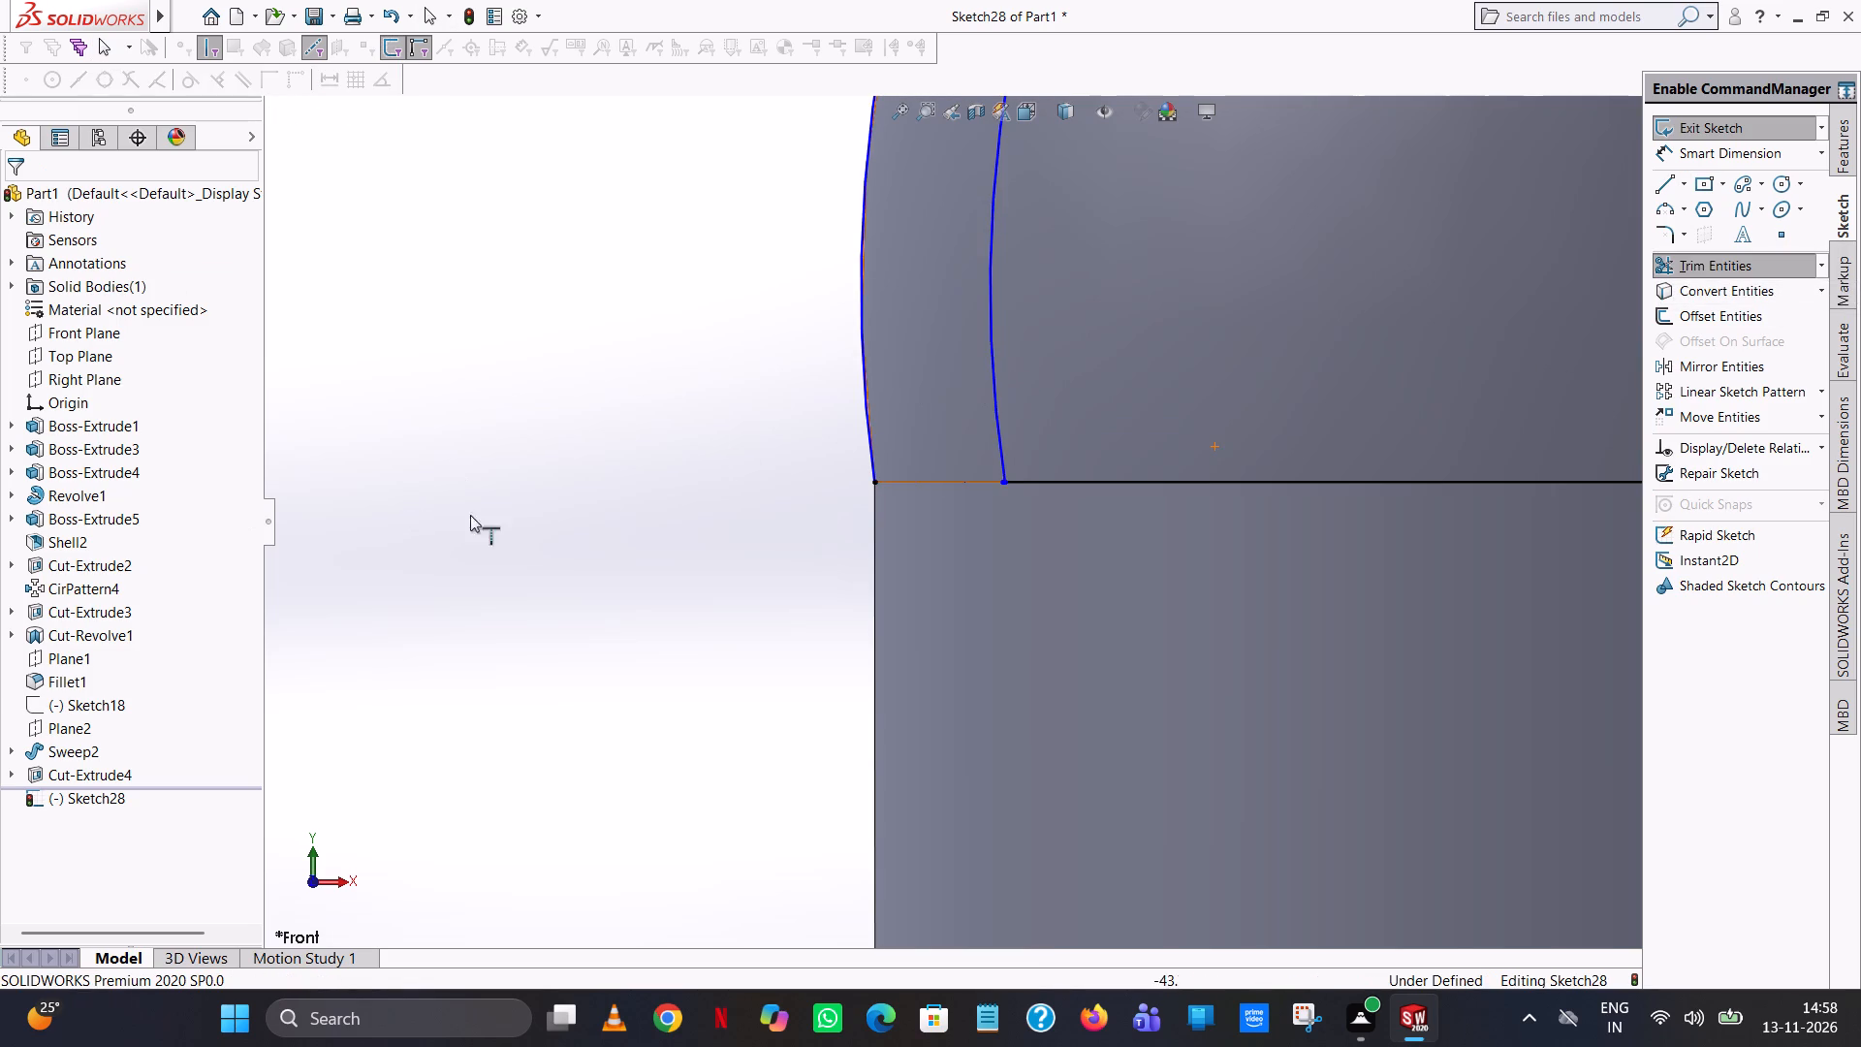
Trim away the outer arc, the offset vertical line and the centre line's stub above the inner arc, leaving a closed quarter-dome profile.
scroll(1284, 335, "up", 6)
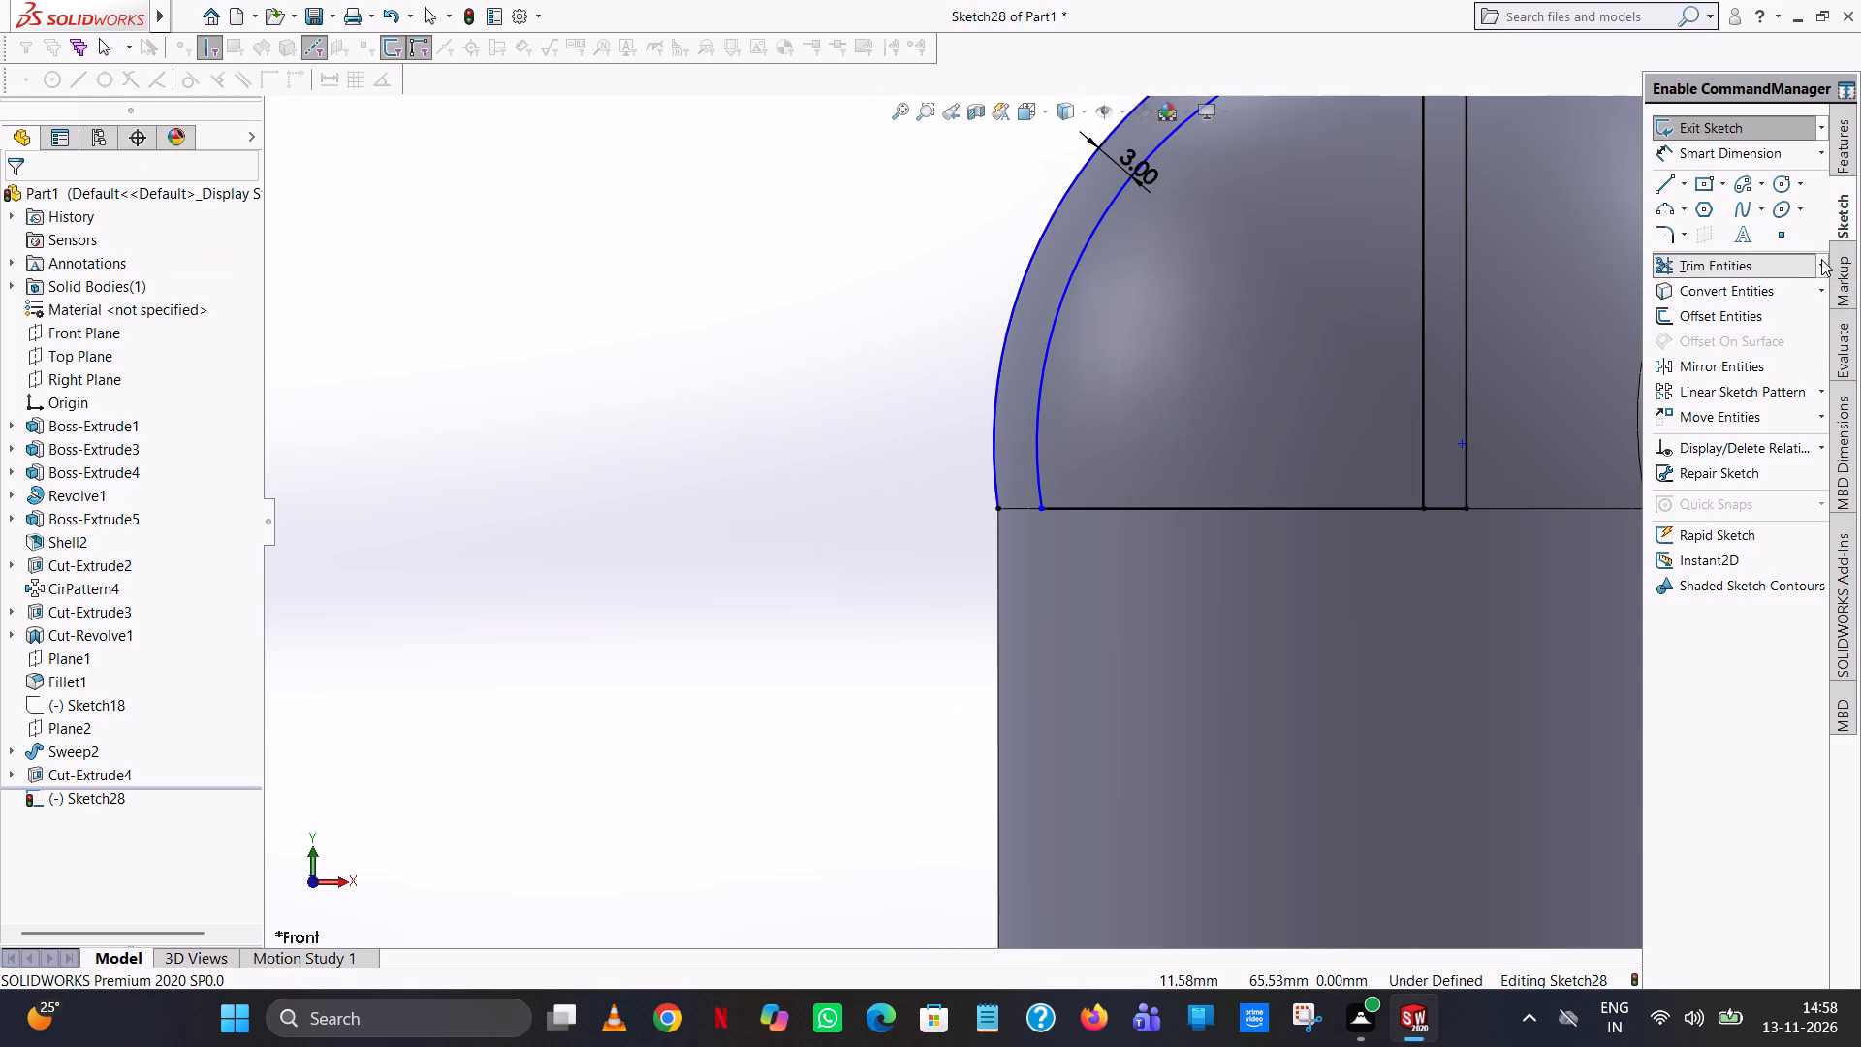
left_click(1823, 259)
left_click(1782, 263)
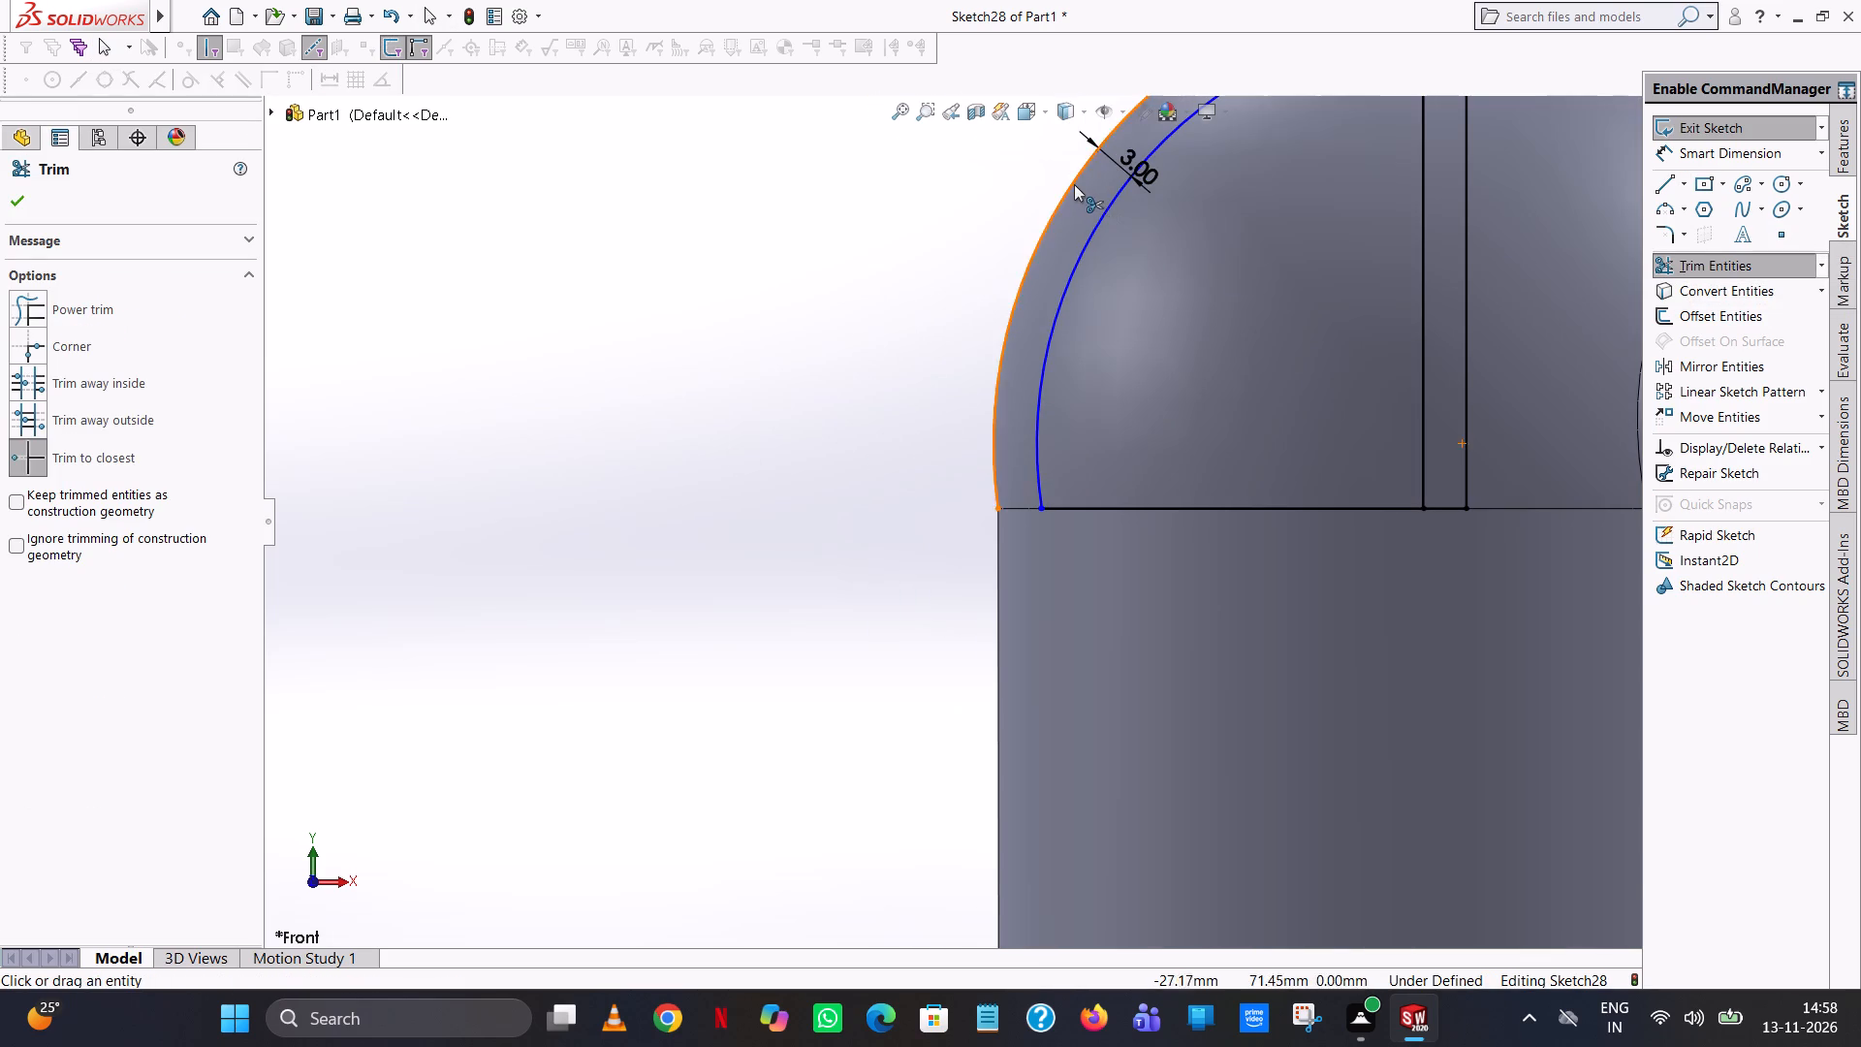
left_click(1074, 184)
scroll(1079, 185, "up", 5)
left_click(1204, 351)
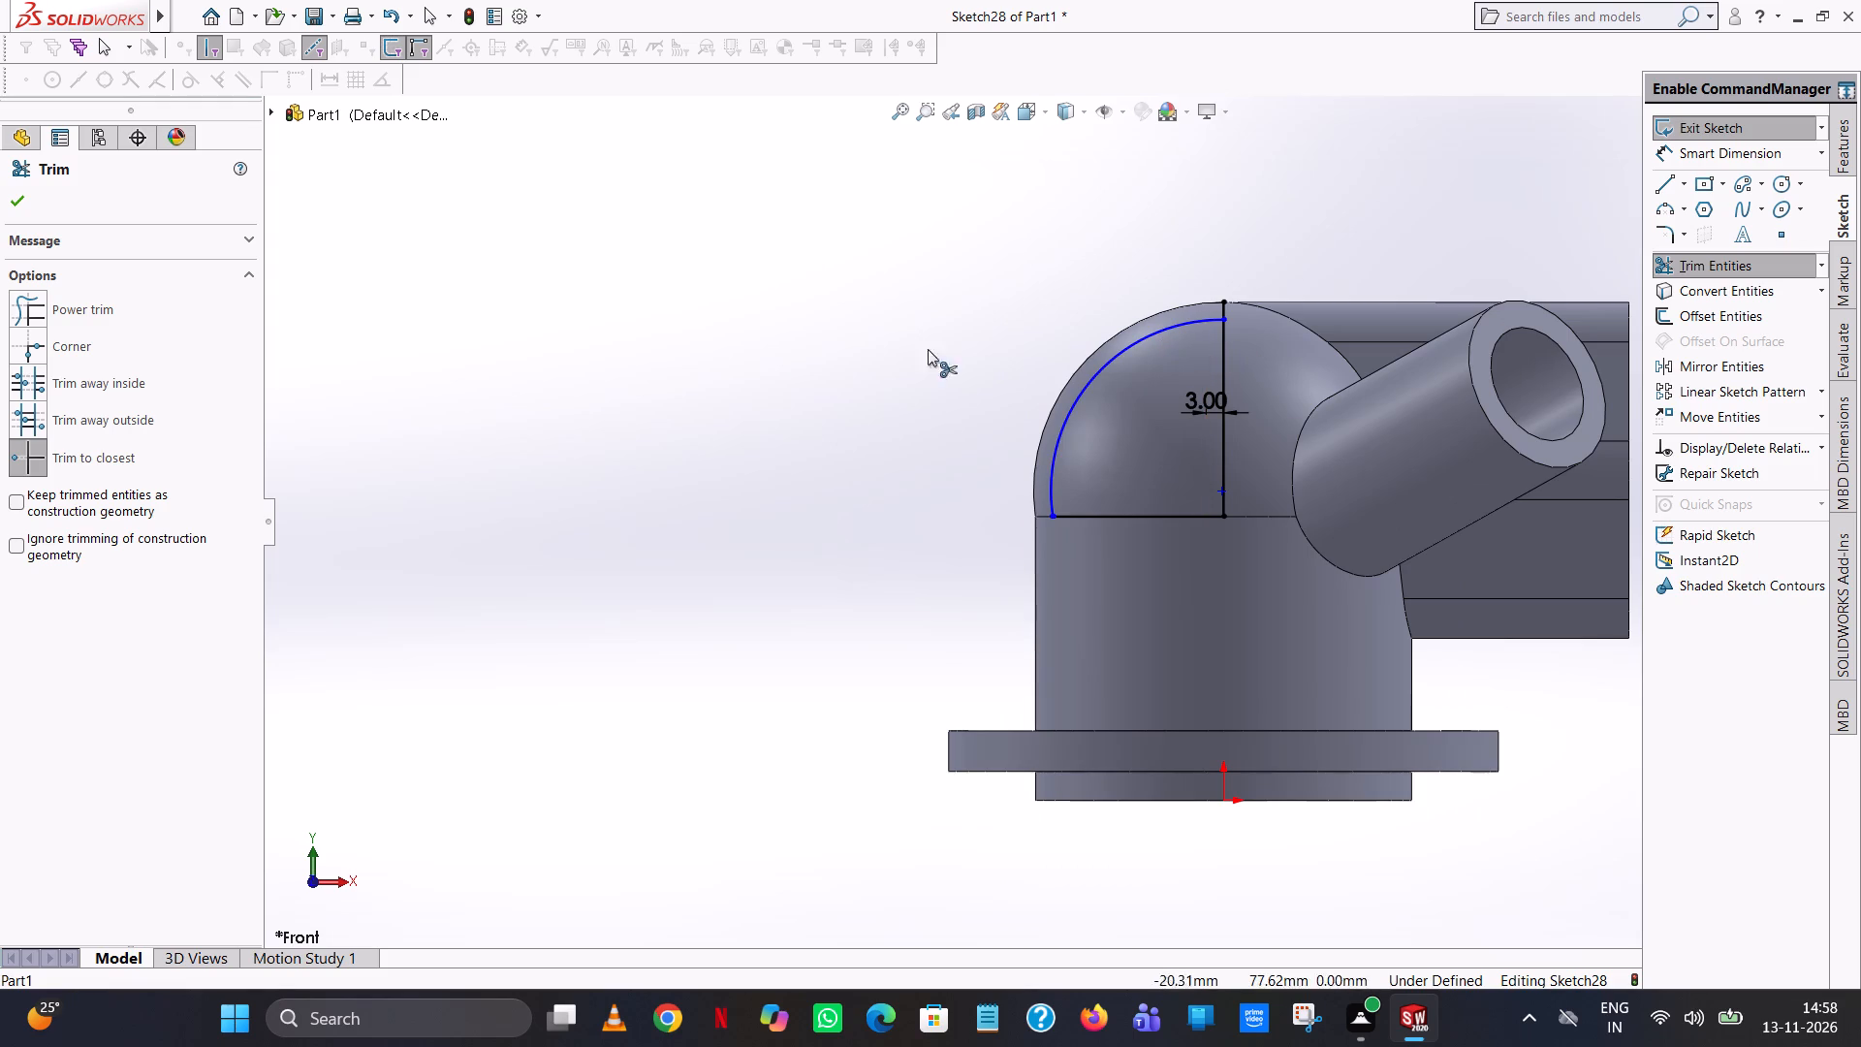
scroll(1221, 287, "down", 9)
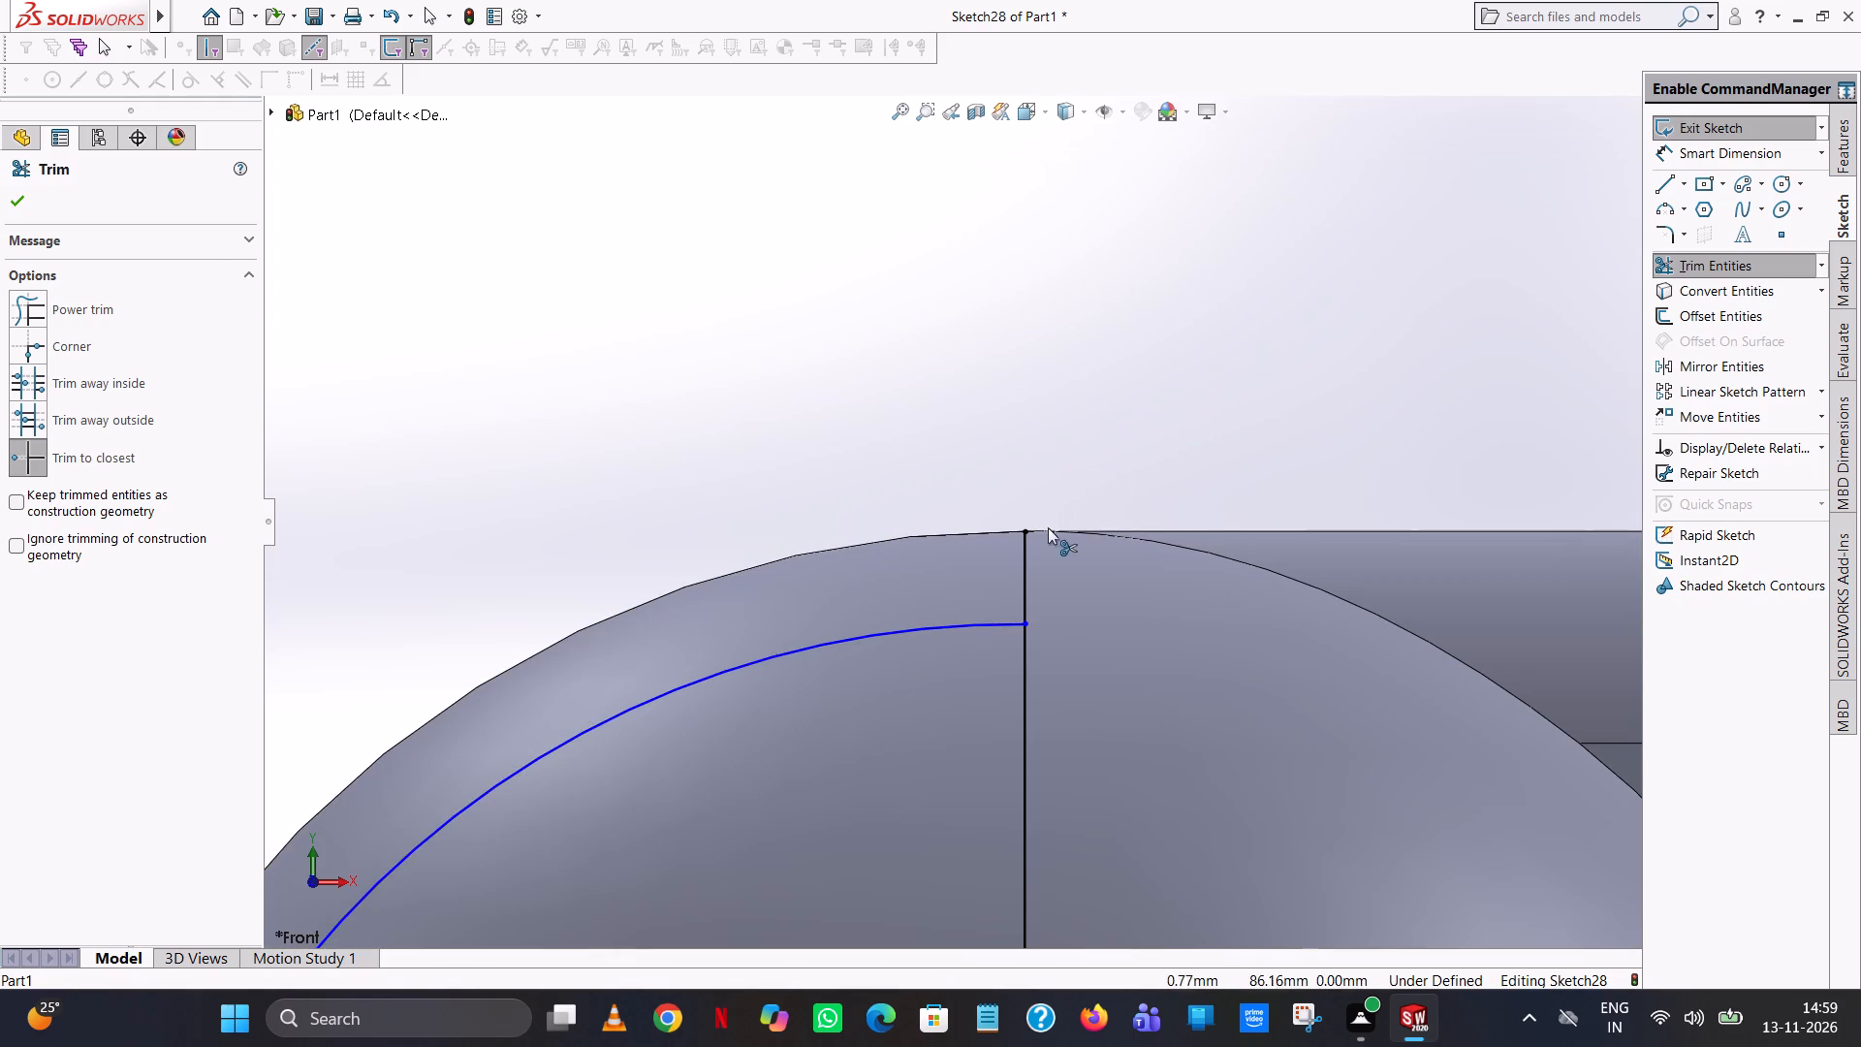
left_click(1022, 560)
scroll(1018, 568, "up", 6)
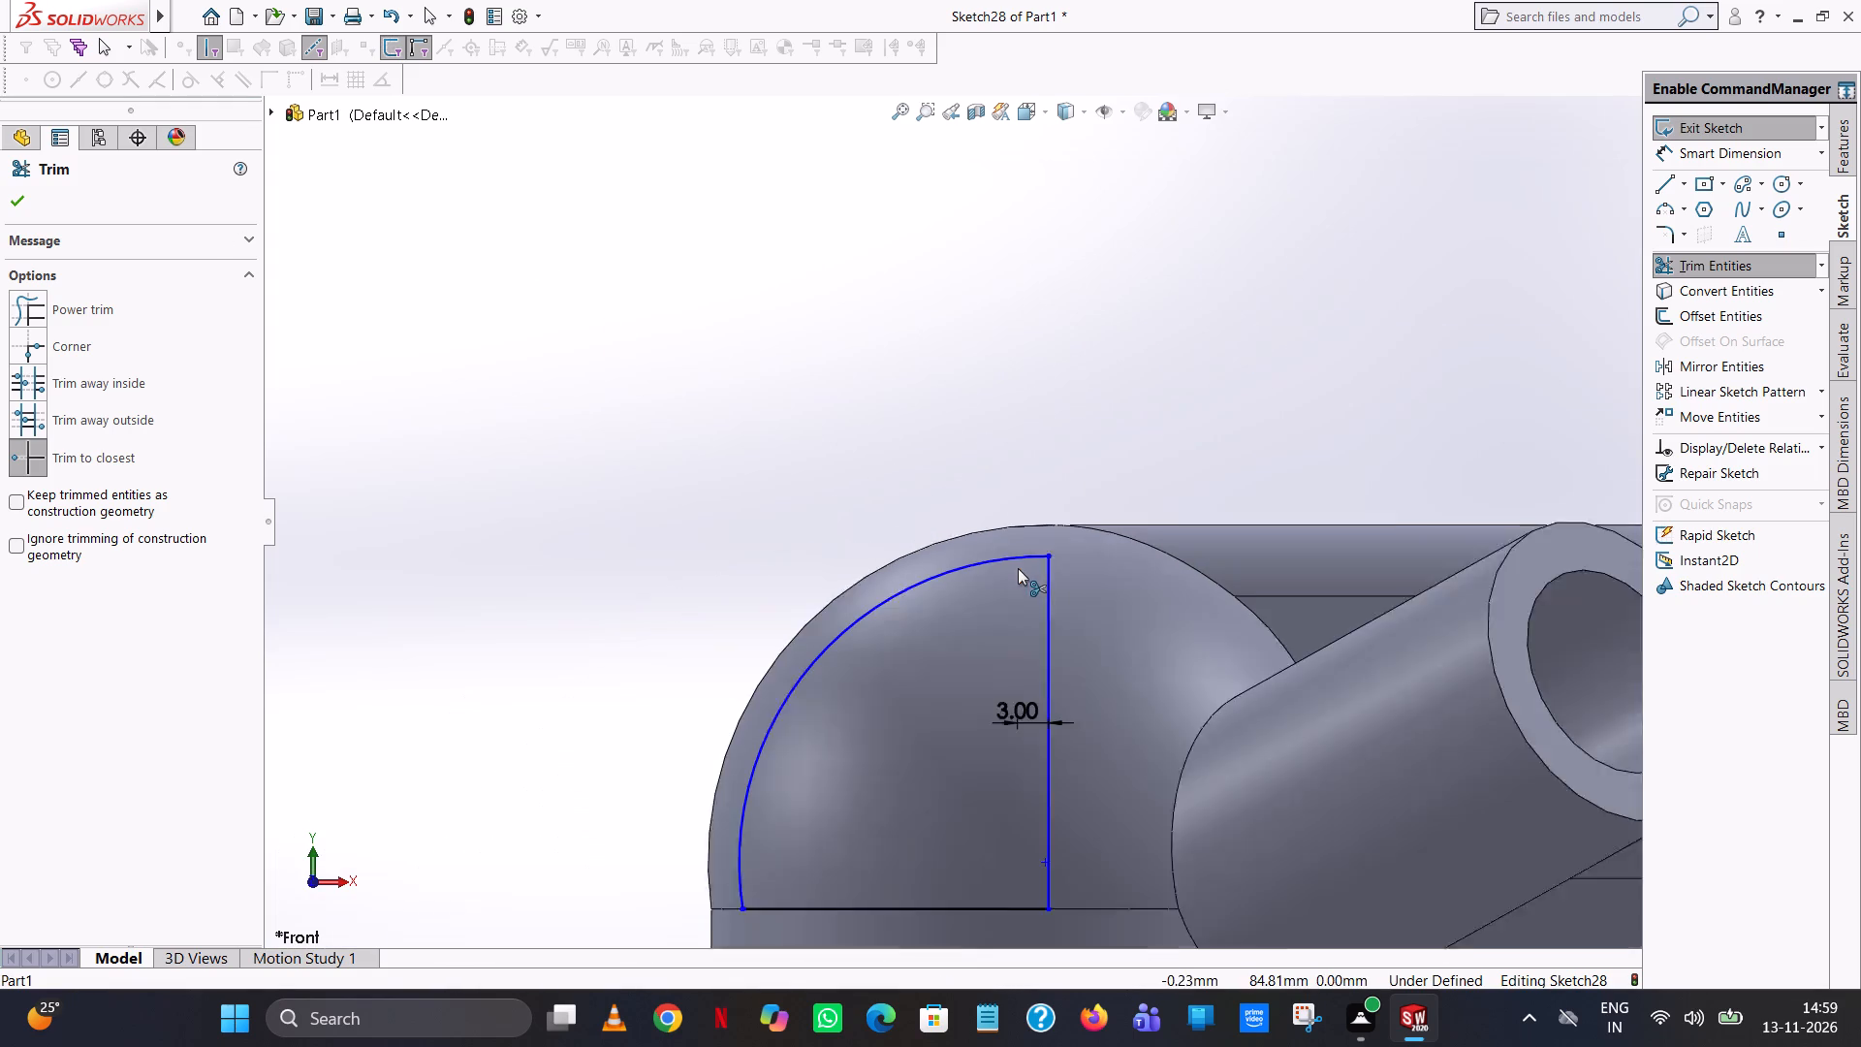
scroll(1018, 568, "up", 2)
left_click(13, 197)
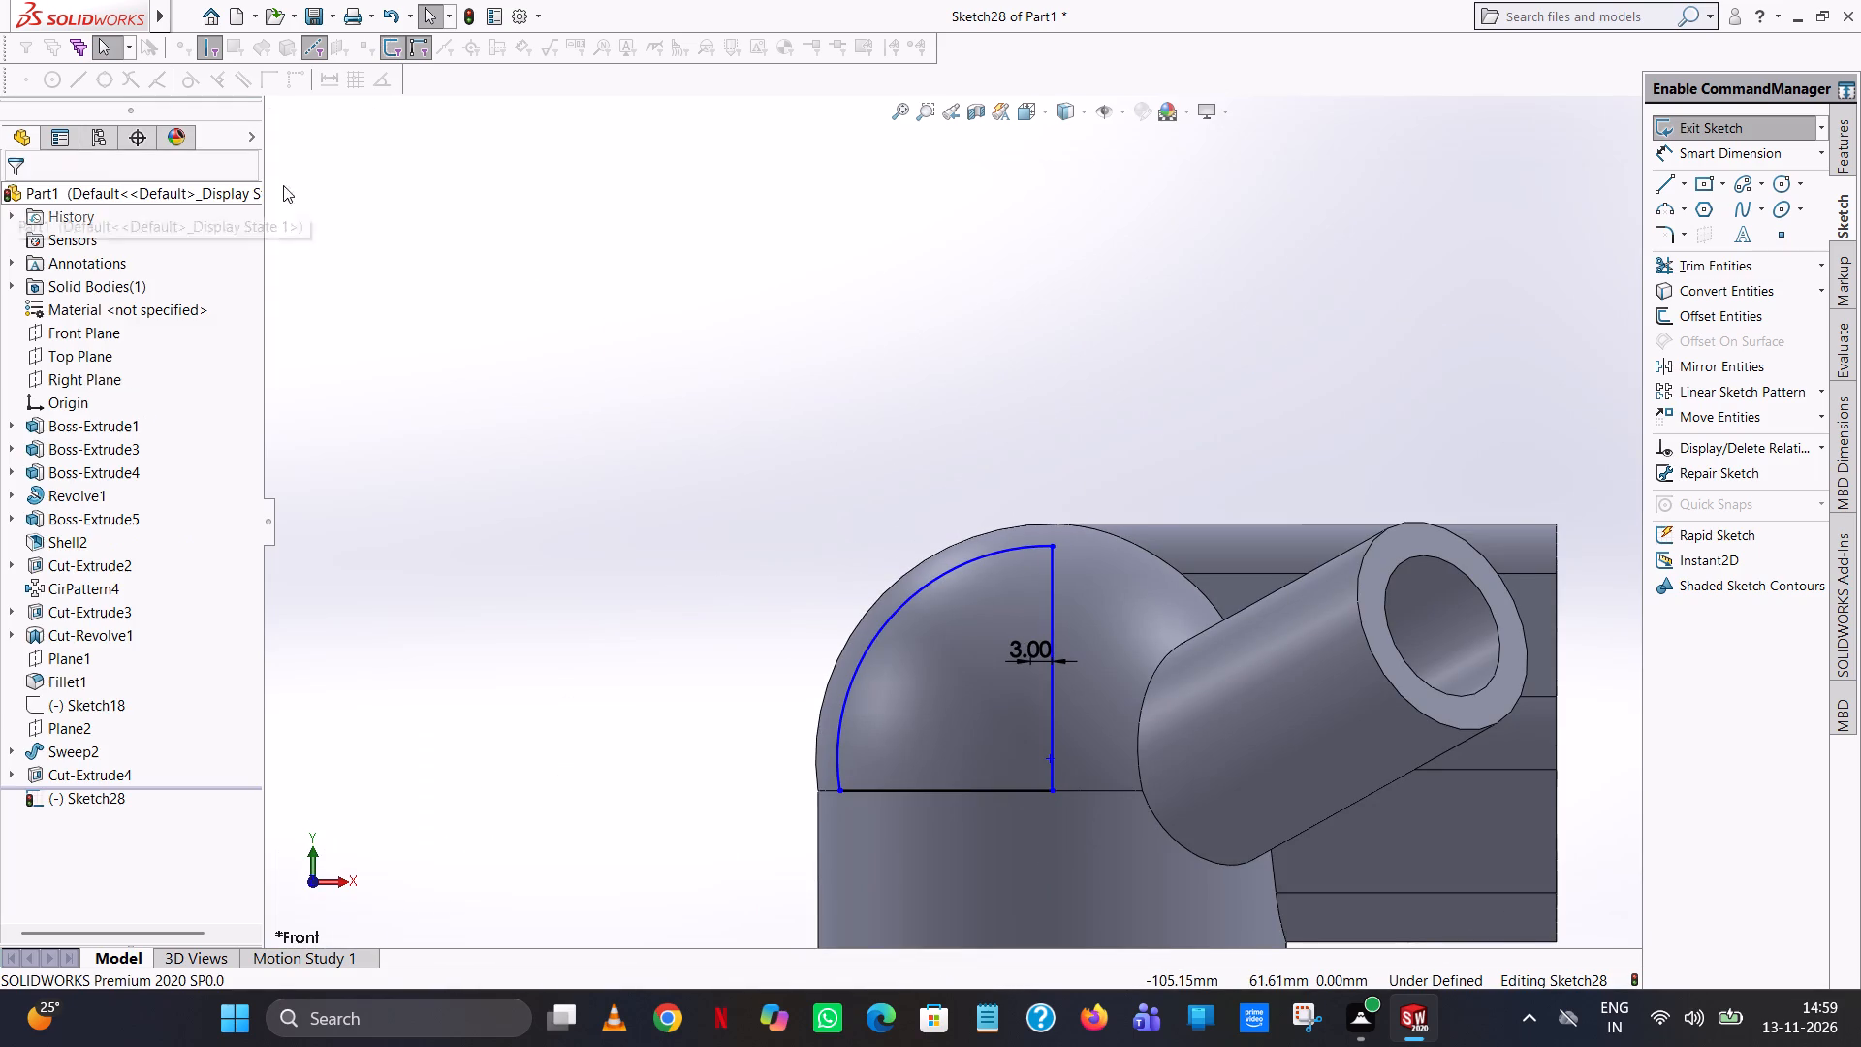
Set up a 360° Revolved Cut of the quarter-dome region with the profile's vertical line as axis.
left_click(1842, 144)
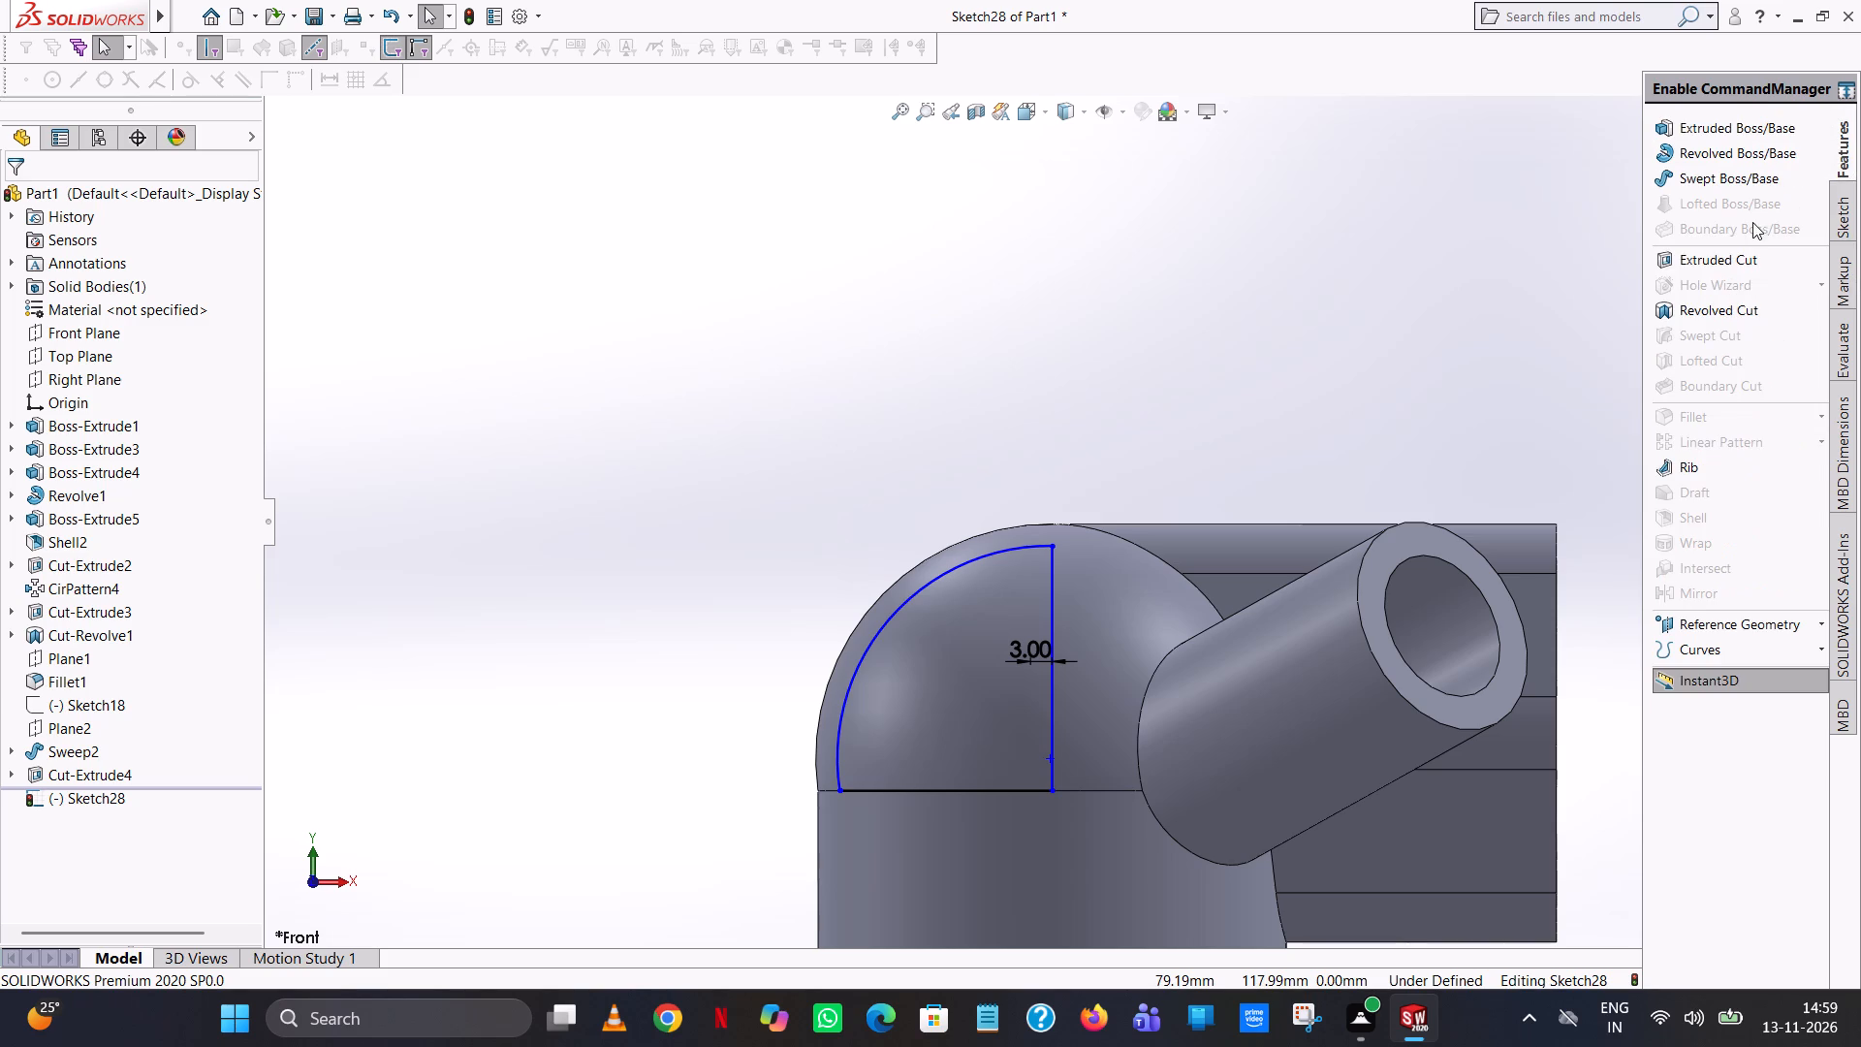
left_click(1733, 320)
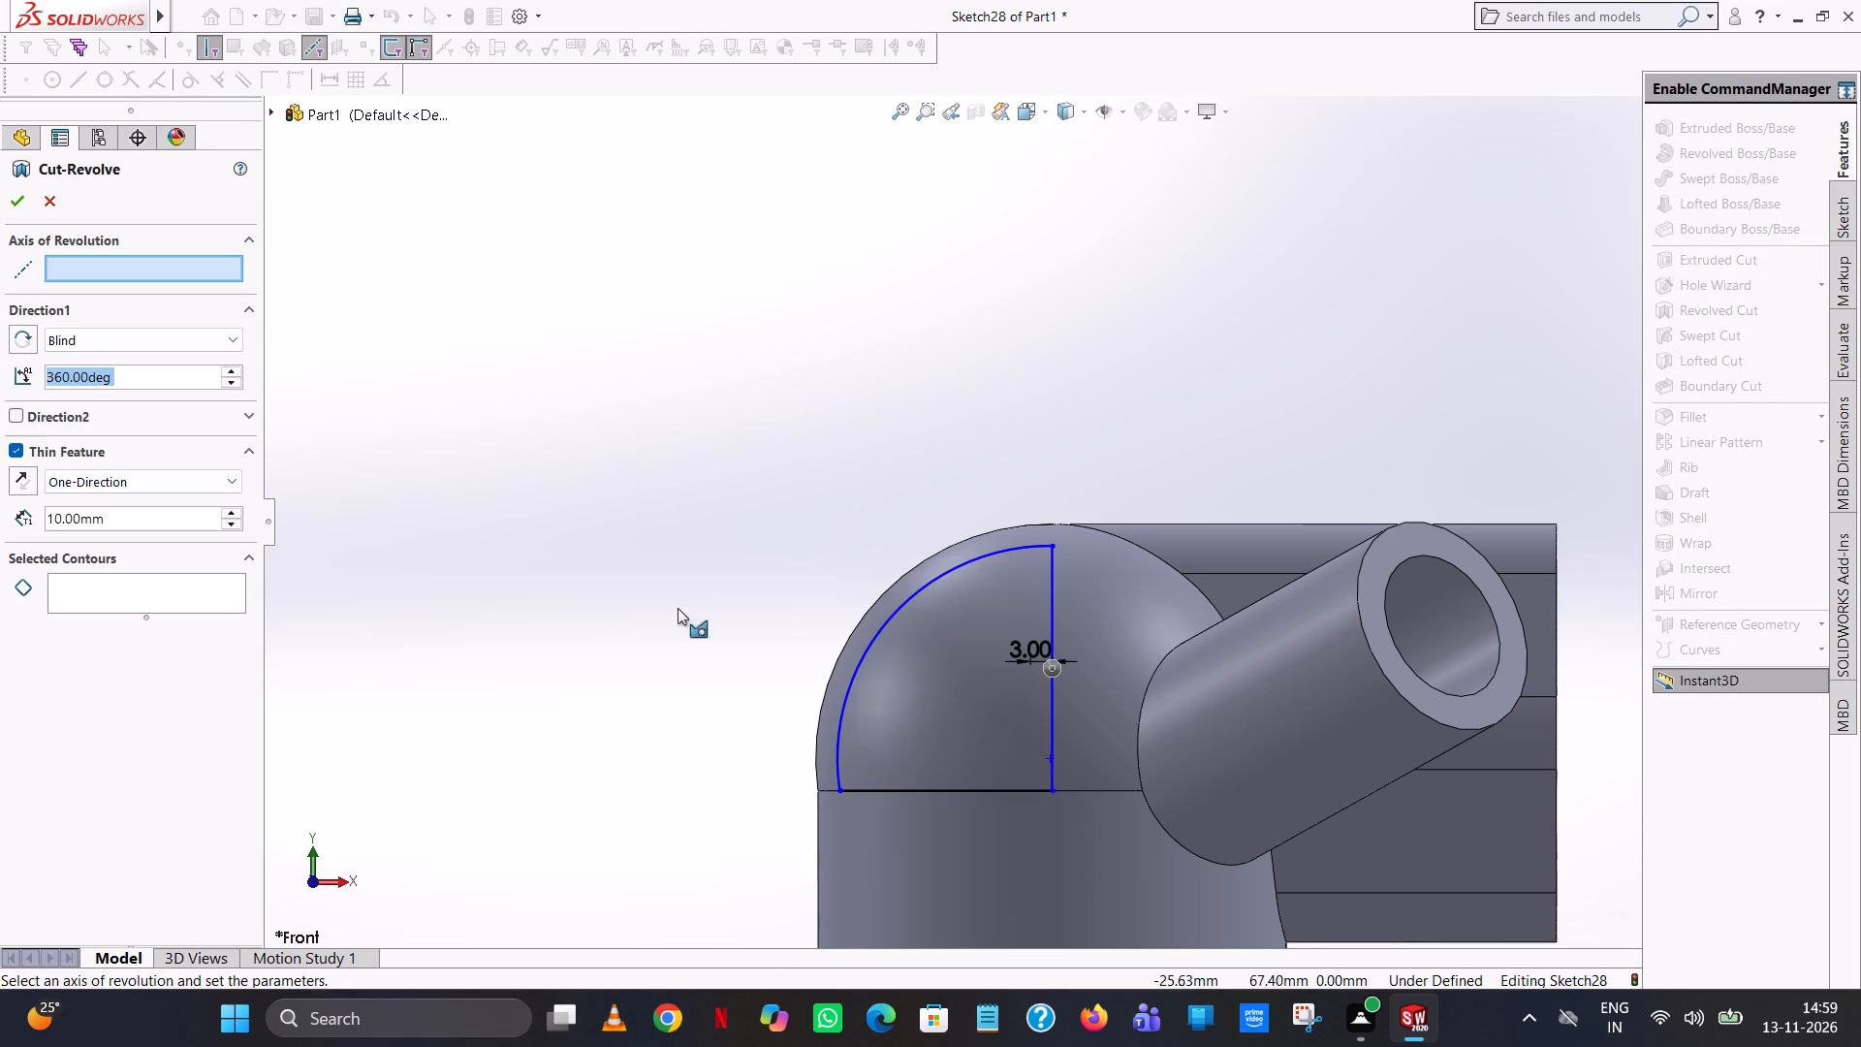
left_click(153, 587)
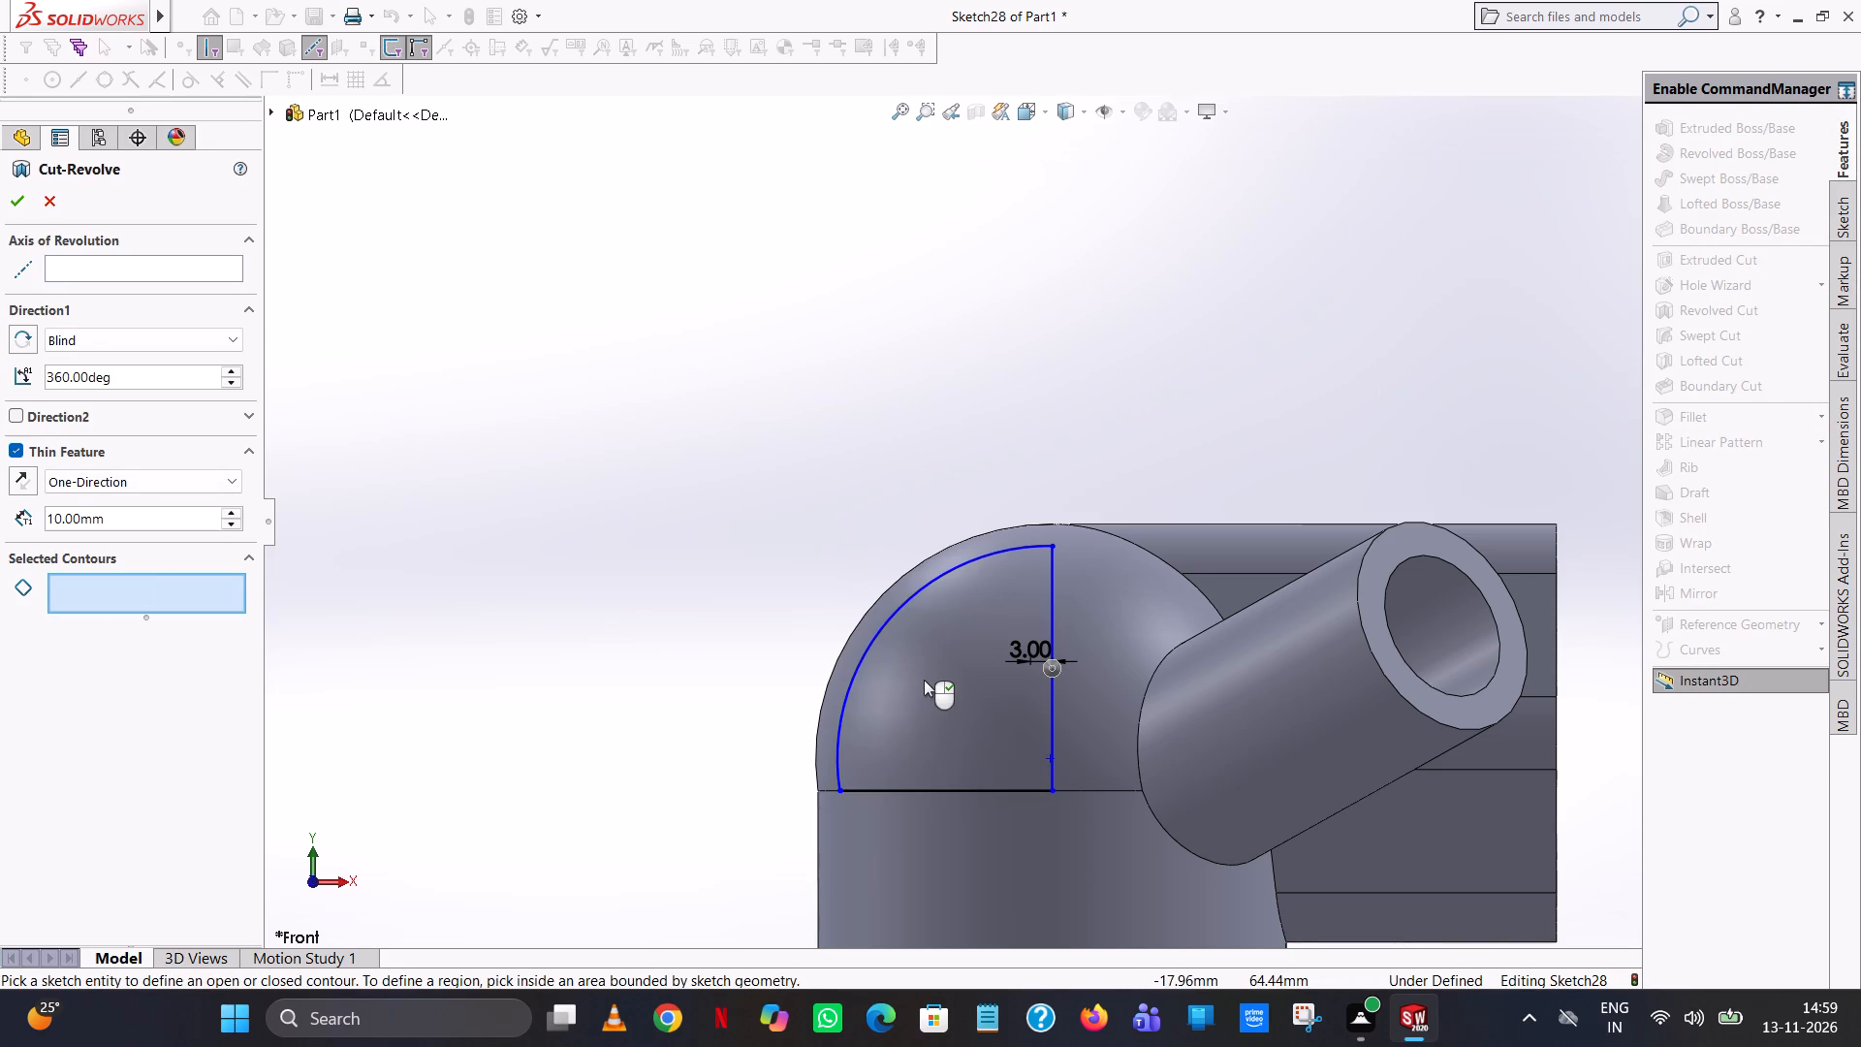
left_click(924, 680)
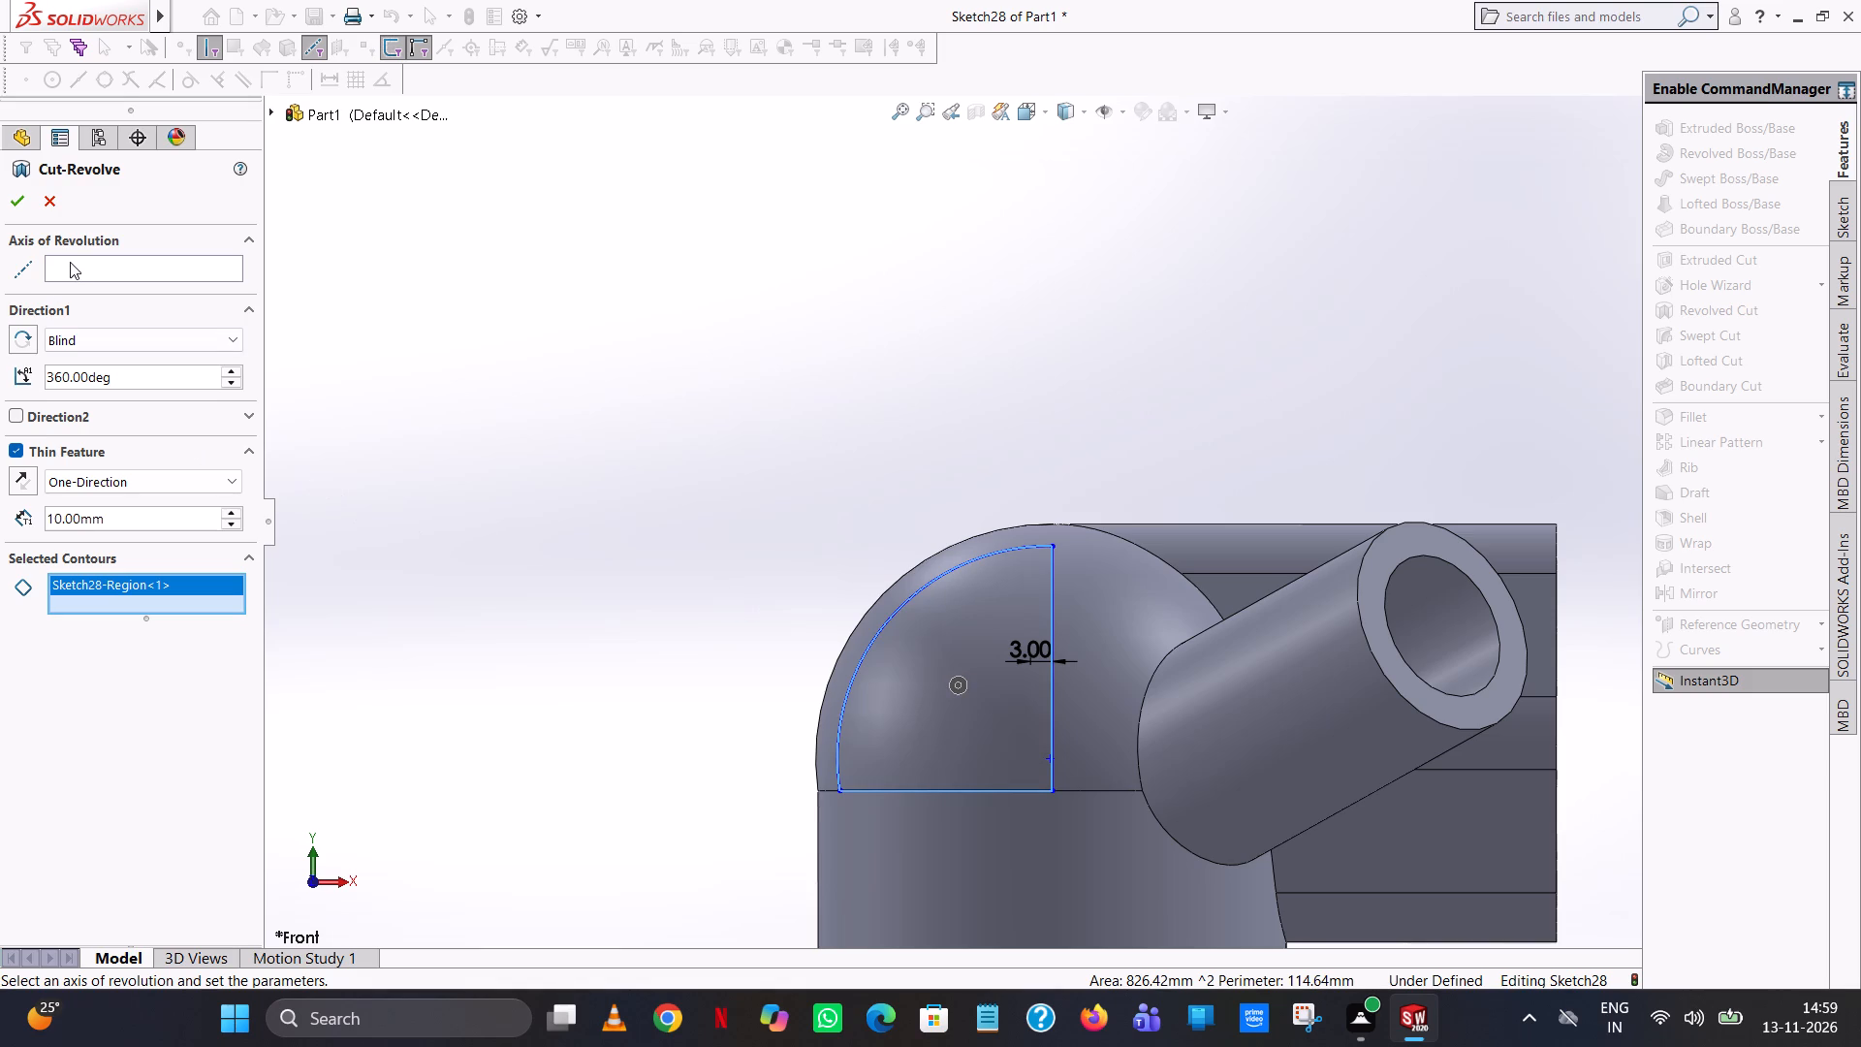
left_click(70, 262)
left_click(1056, 686)
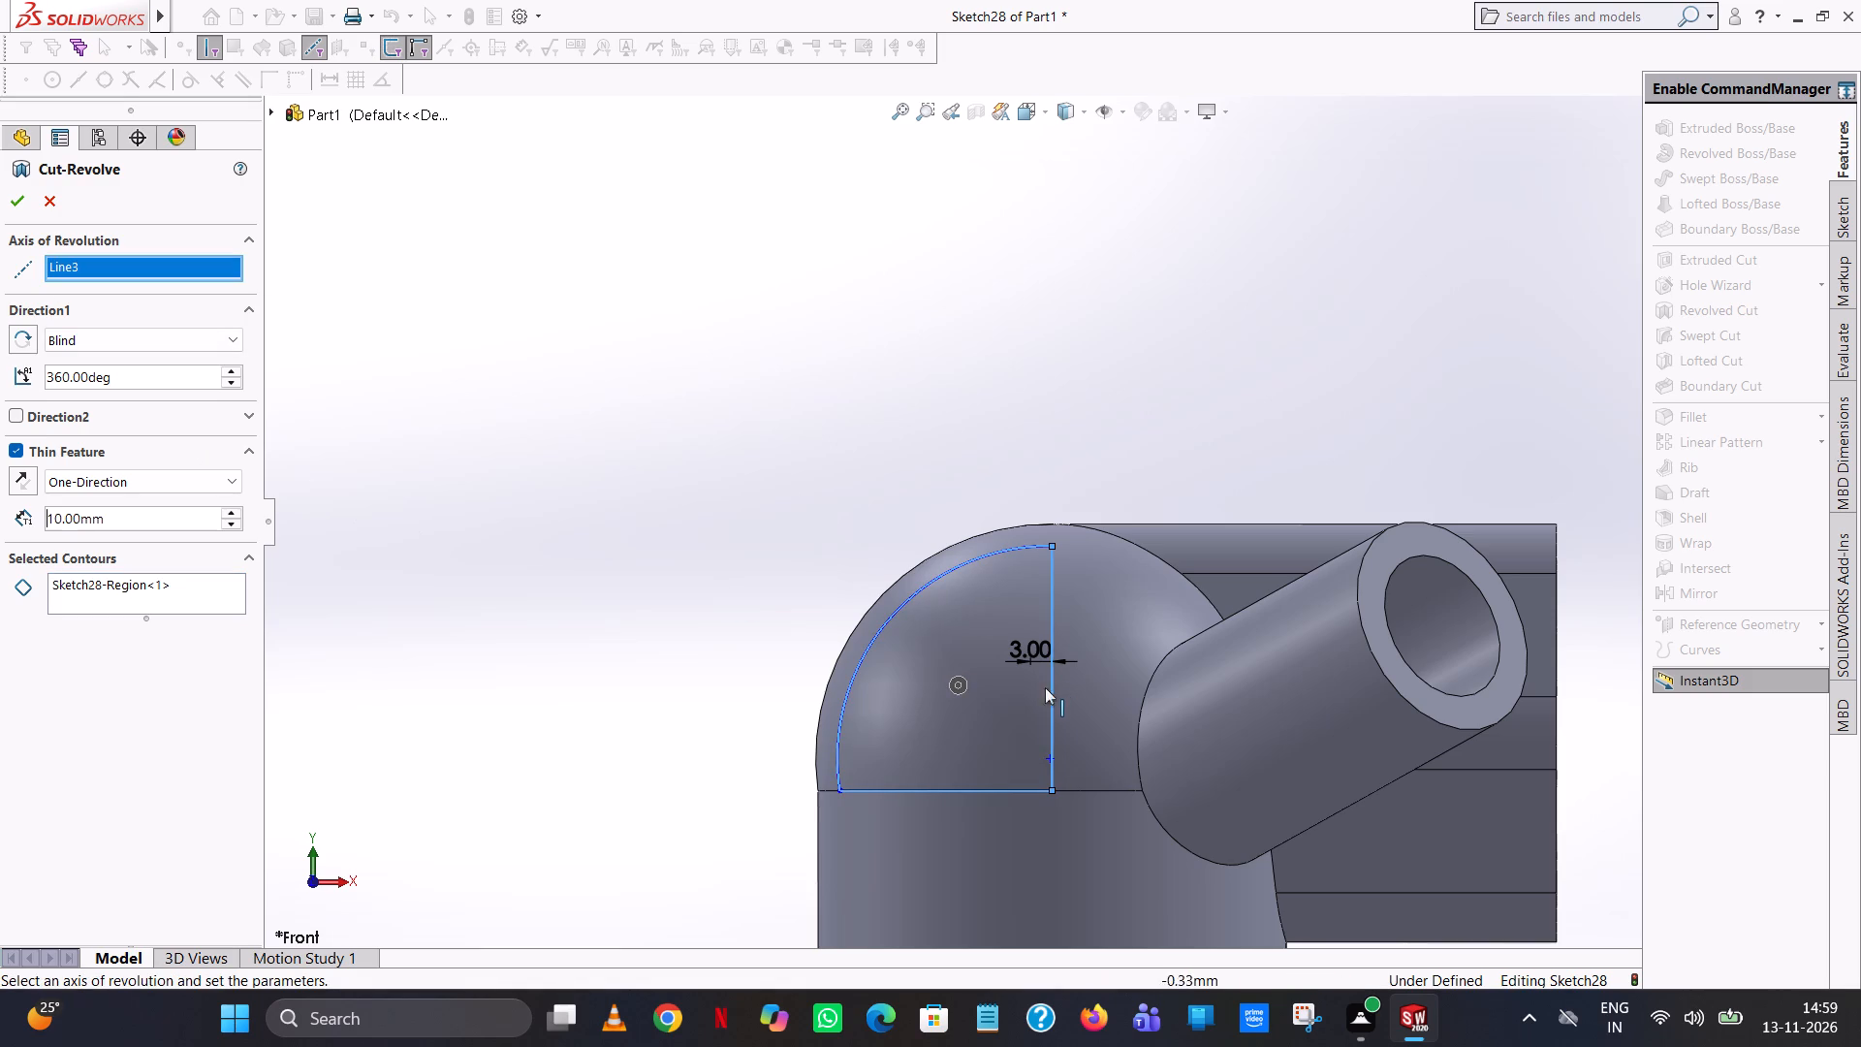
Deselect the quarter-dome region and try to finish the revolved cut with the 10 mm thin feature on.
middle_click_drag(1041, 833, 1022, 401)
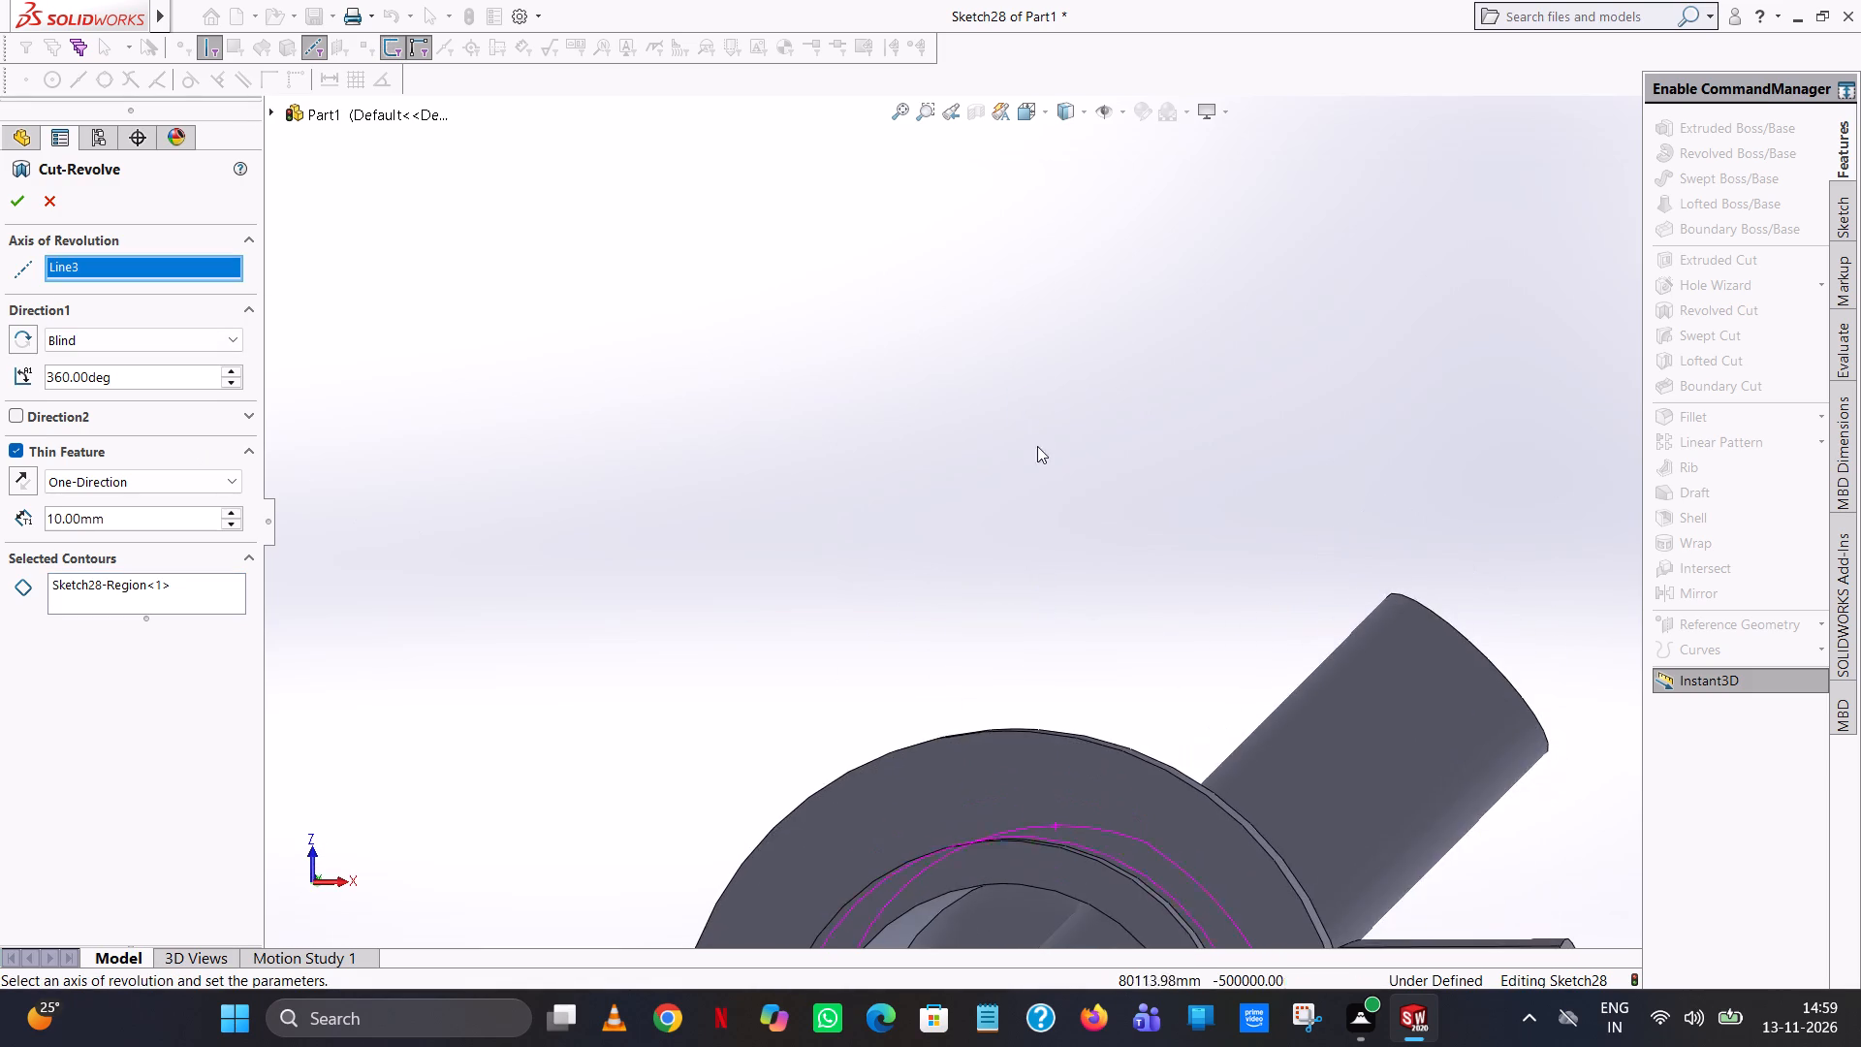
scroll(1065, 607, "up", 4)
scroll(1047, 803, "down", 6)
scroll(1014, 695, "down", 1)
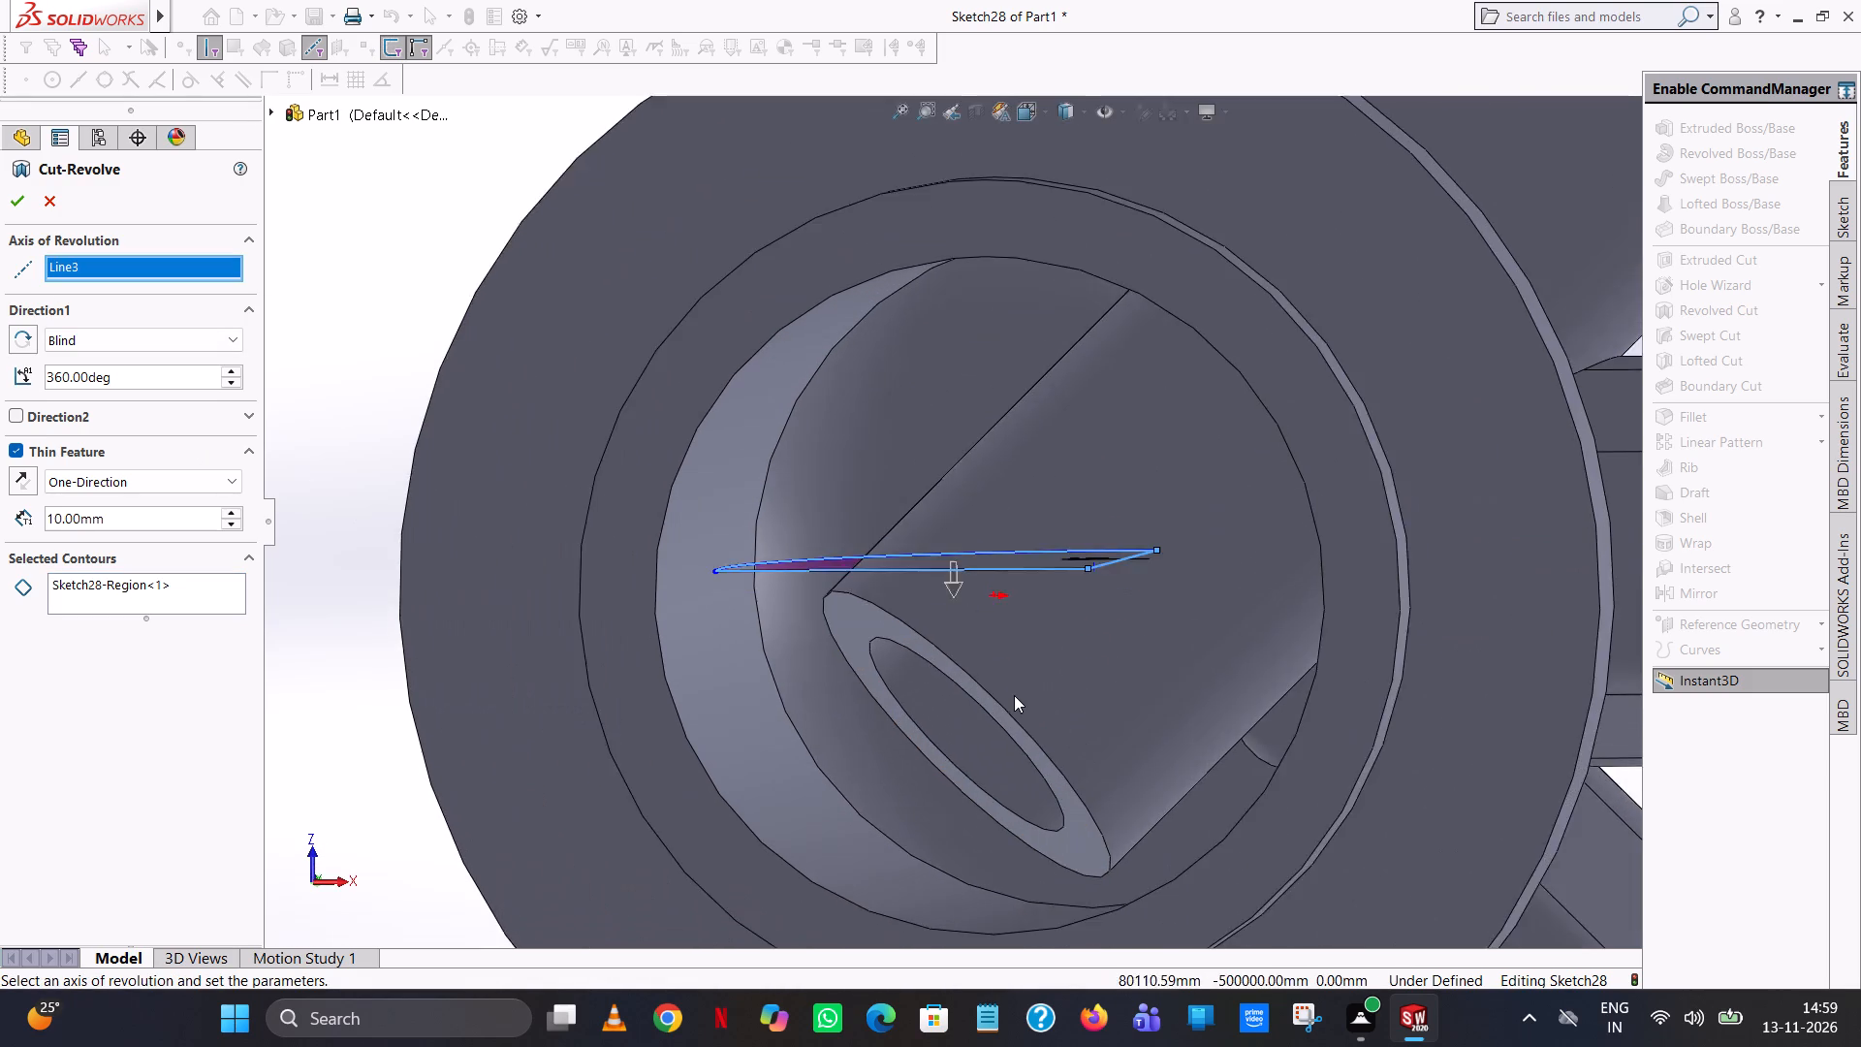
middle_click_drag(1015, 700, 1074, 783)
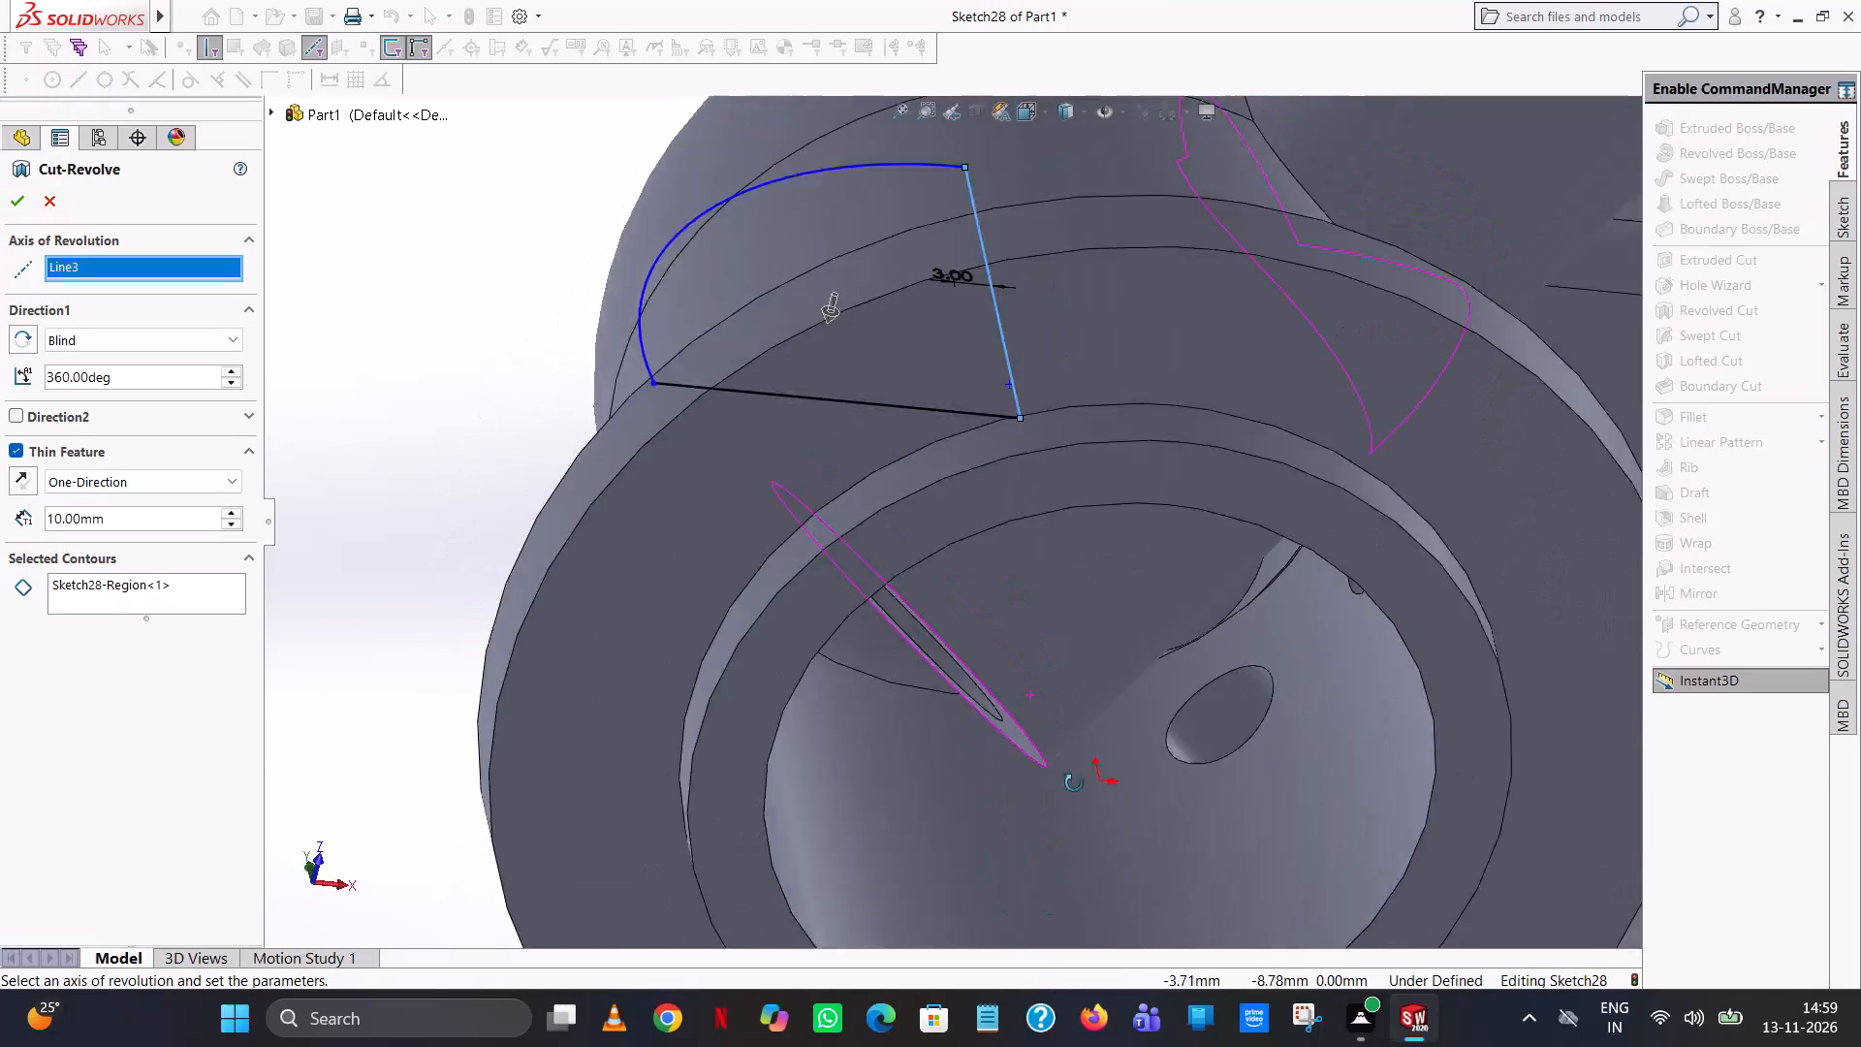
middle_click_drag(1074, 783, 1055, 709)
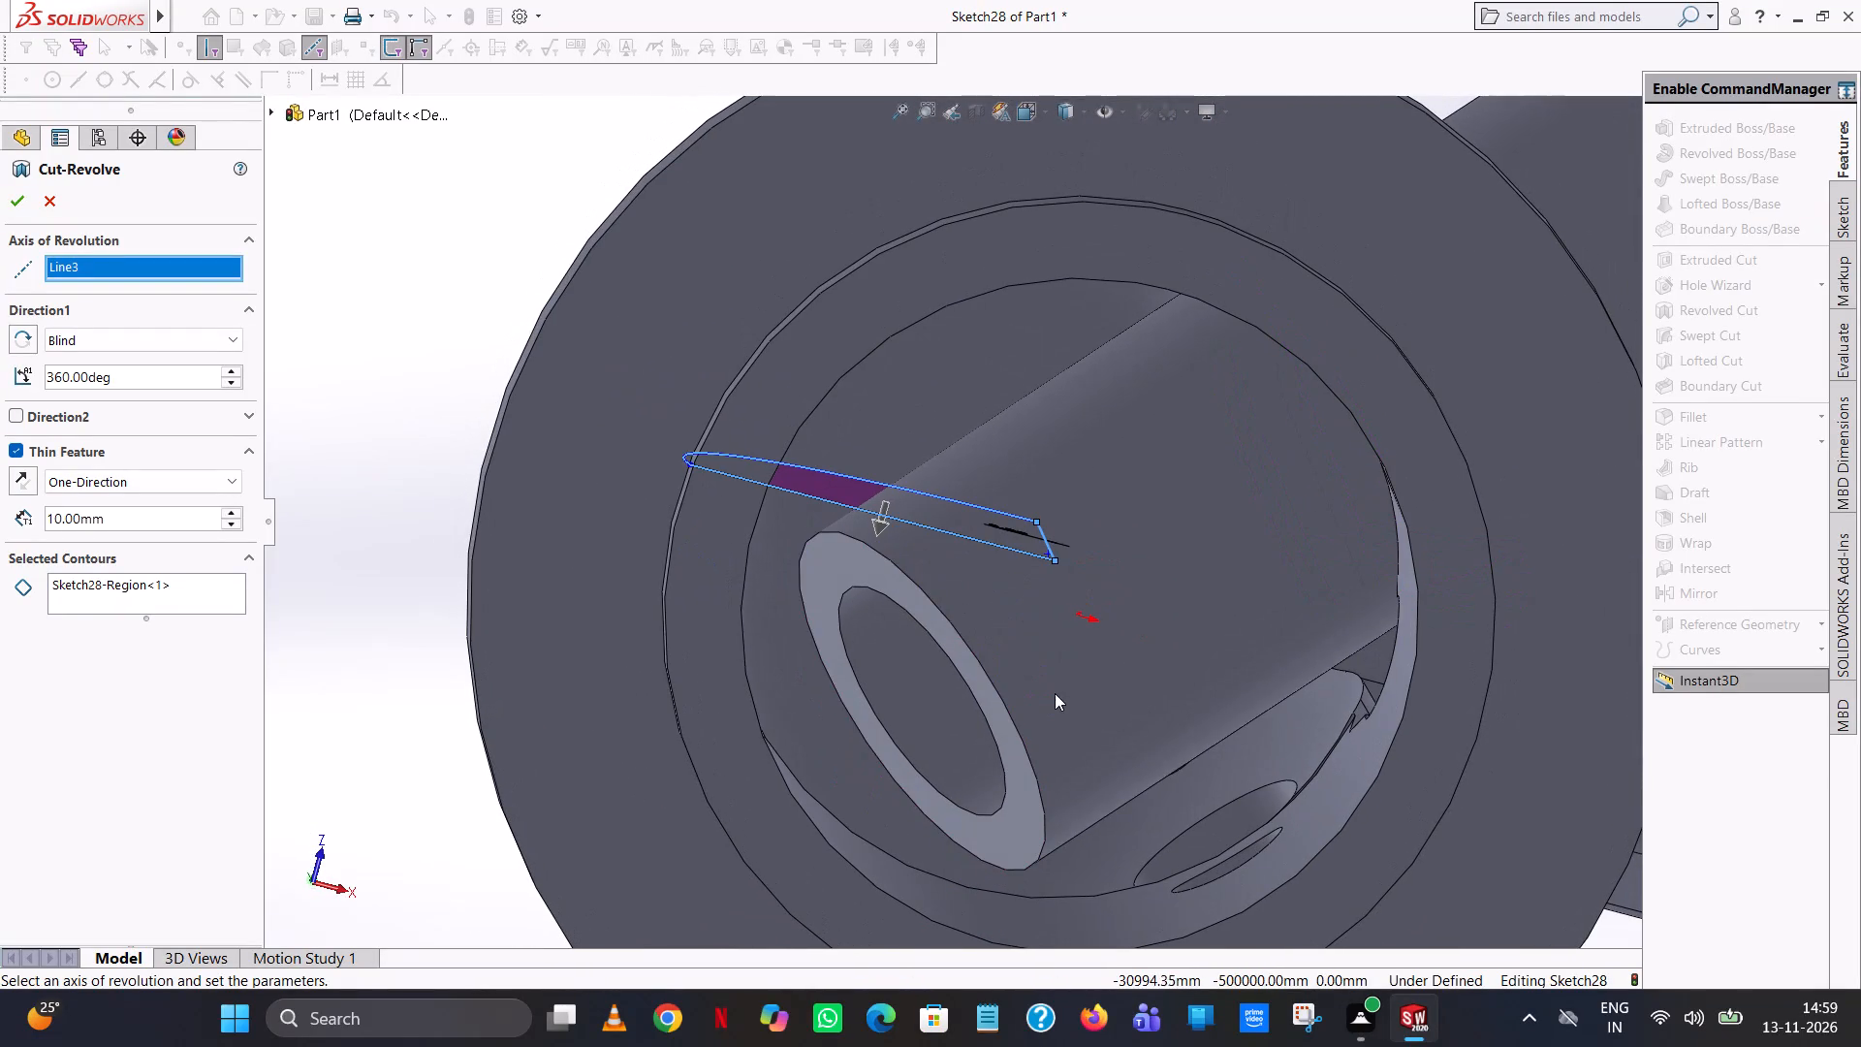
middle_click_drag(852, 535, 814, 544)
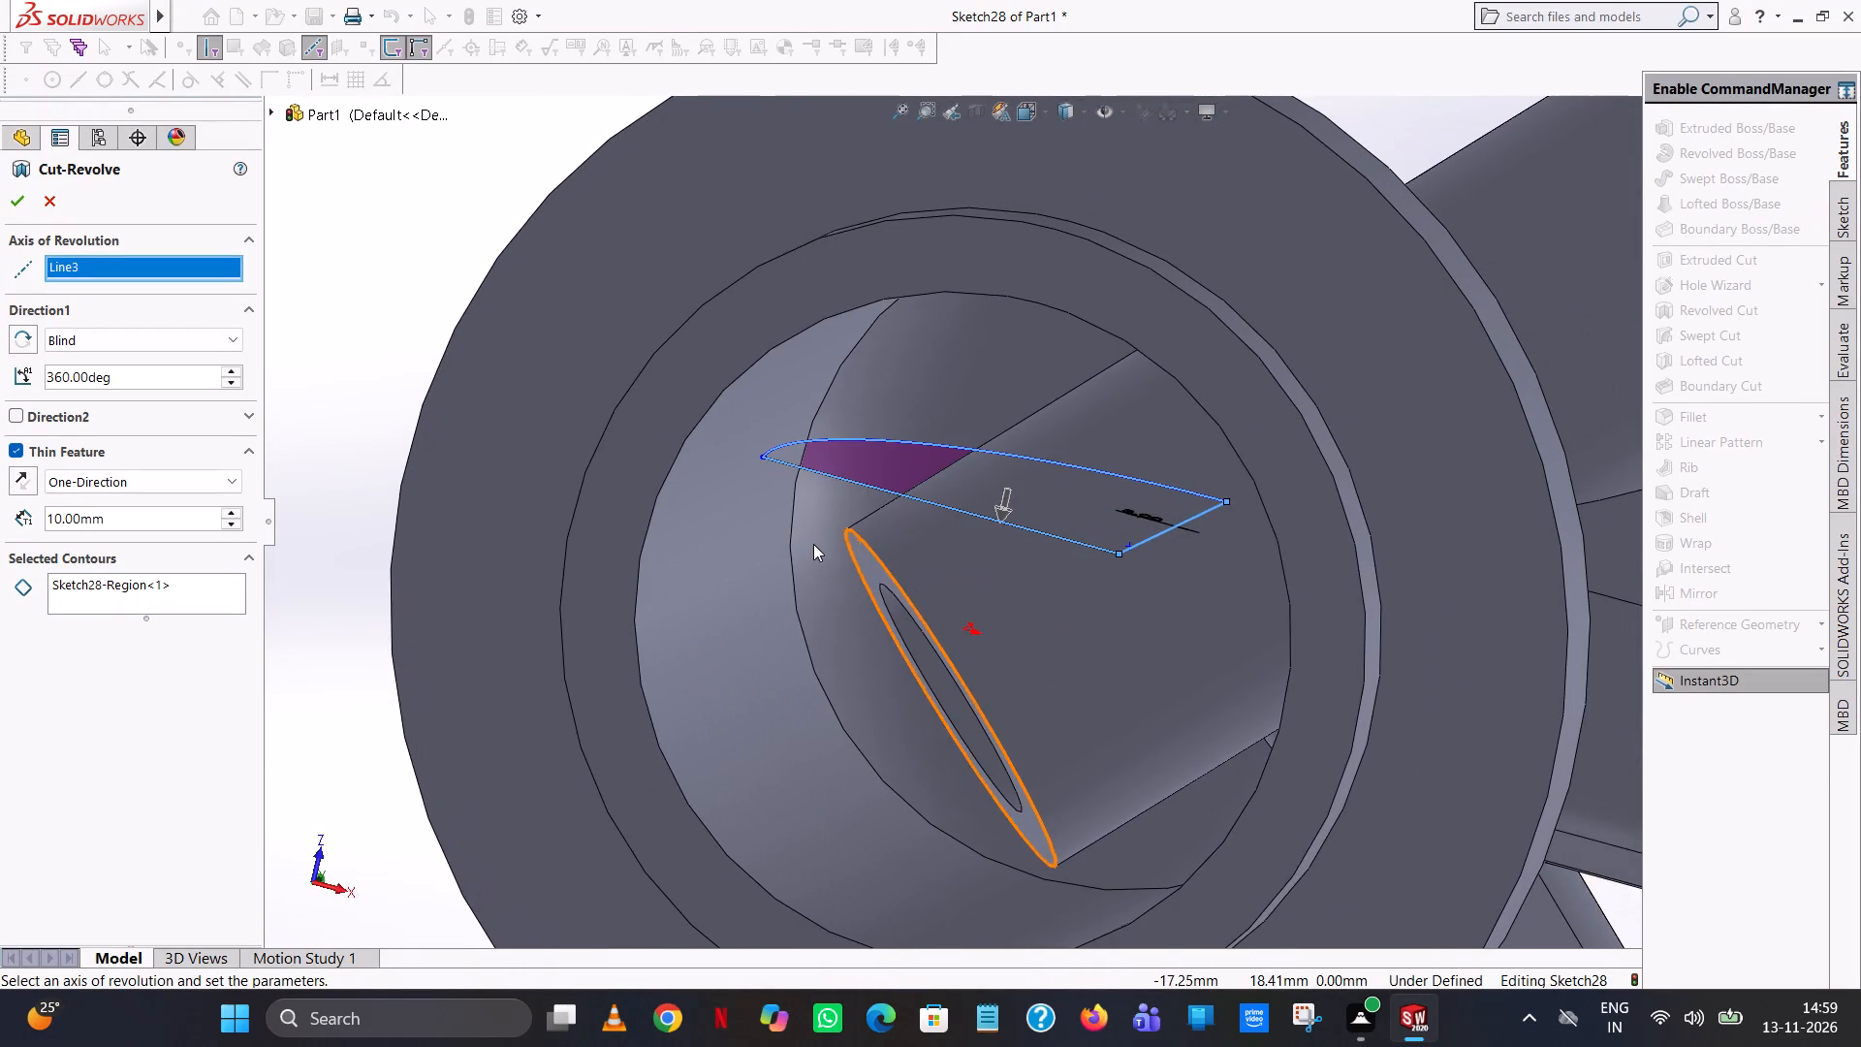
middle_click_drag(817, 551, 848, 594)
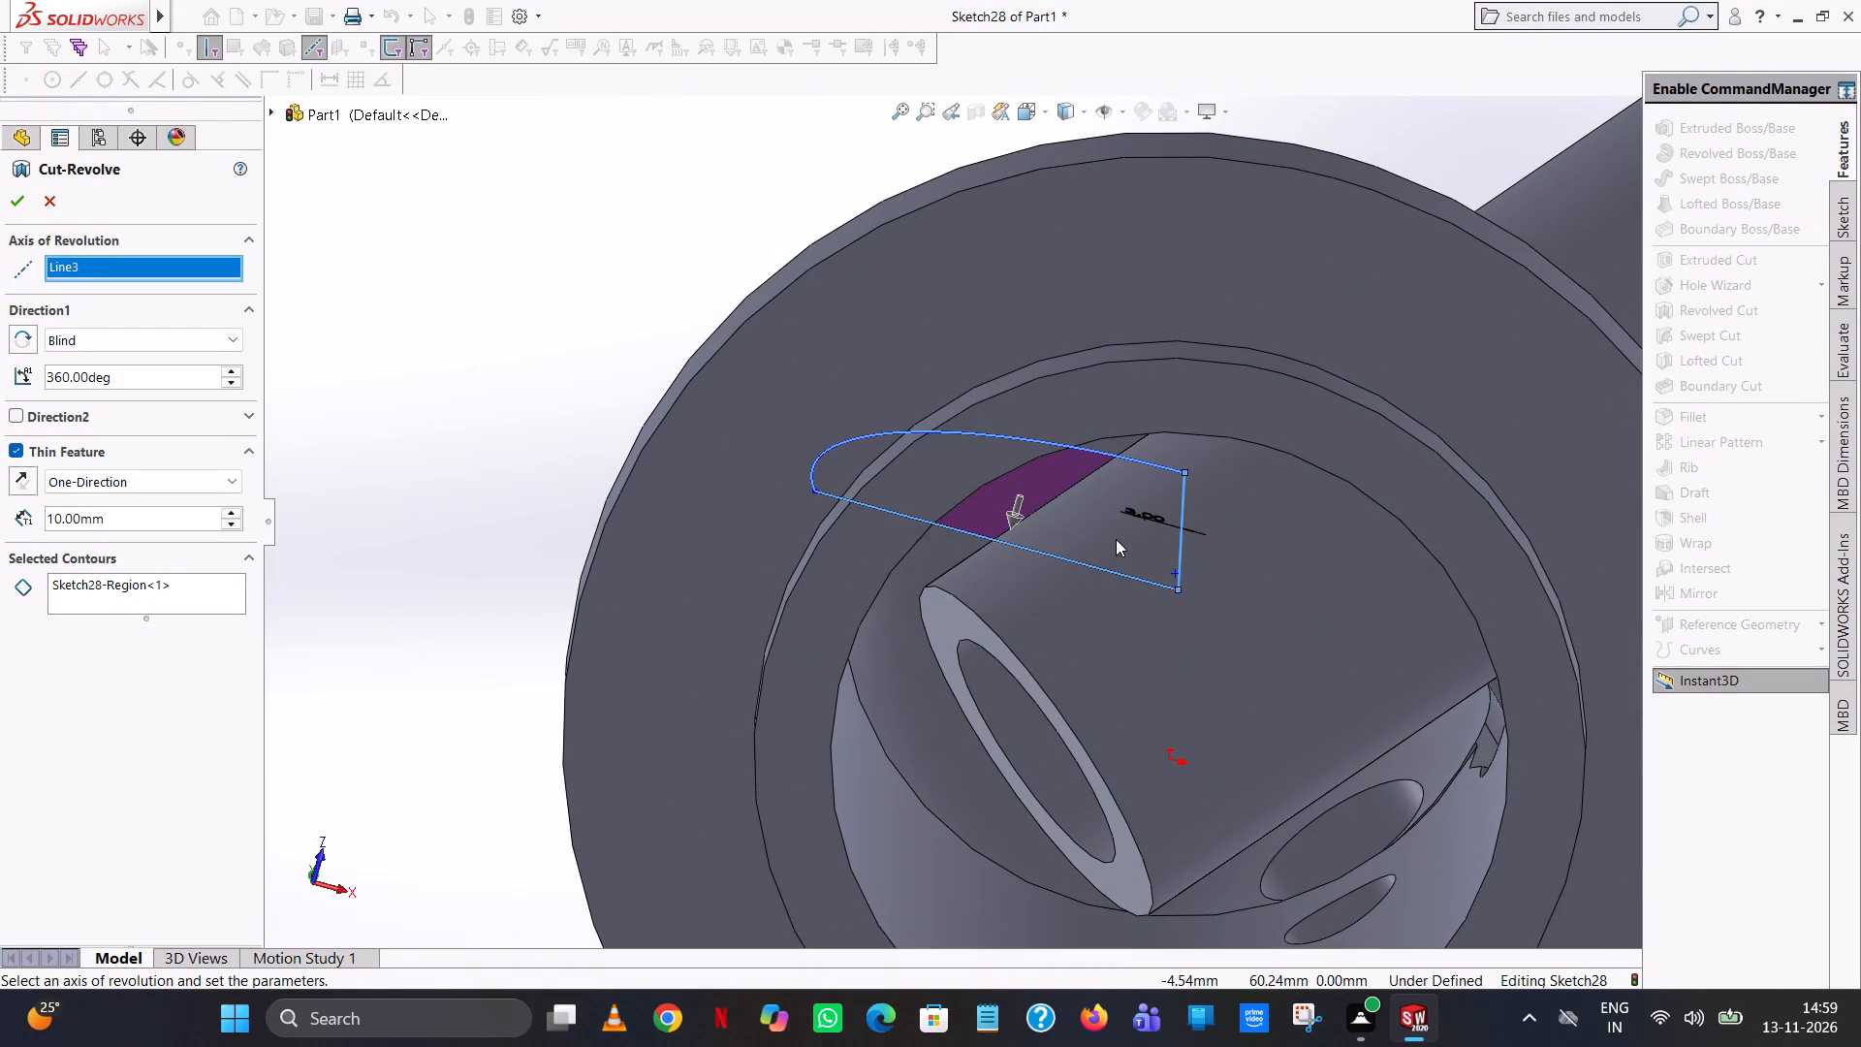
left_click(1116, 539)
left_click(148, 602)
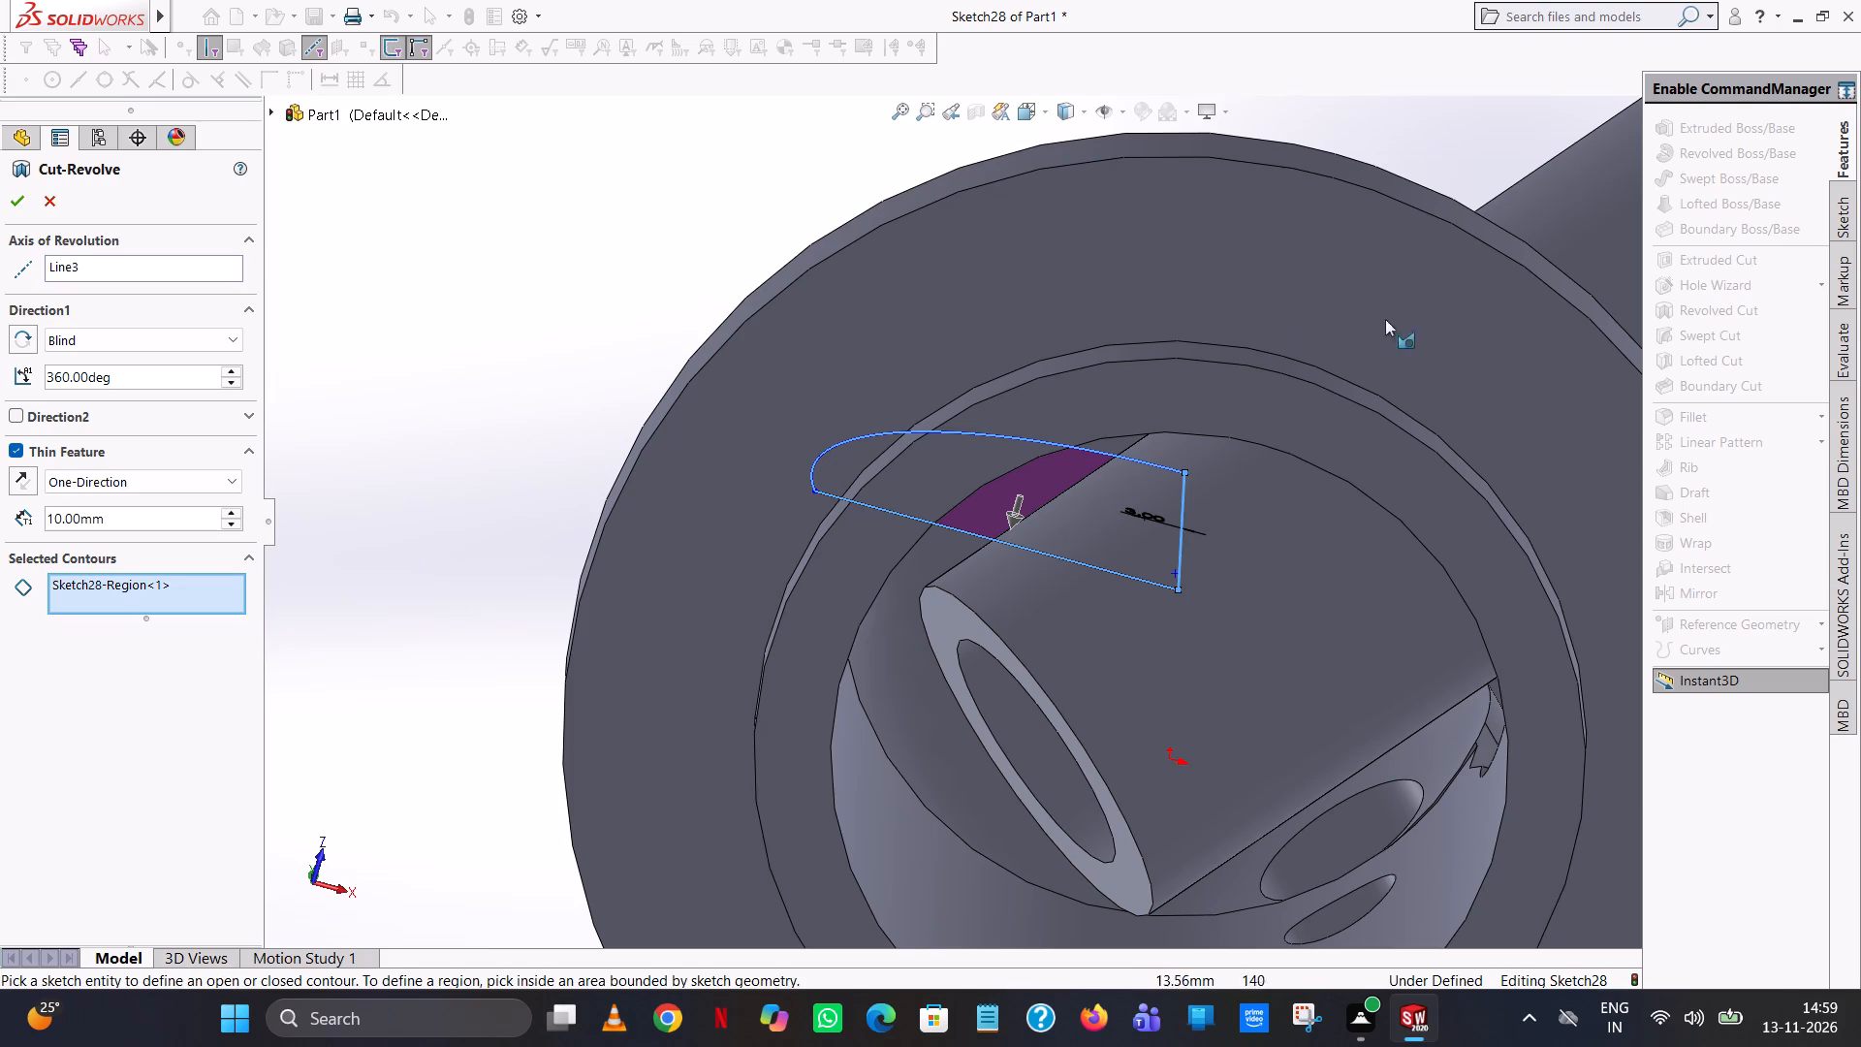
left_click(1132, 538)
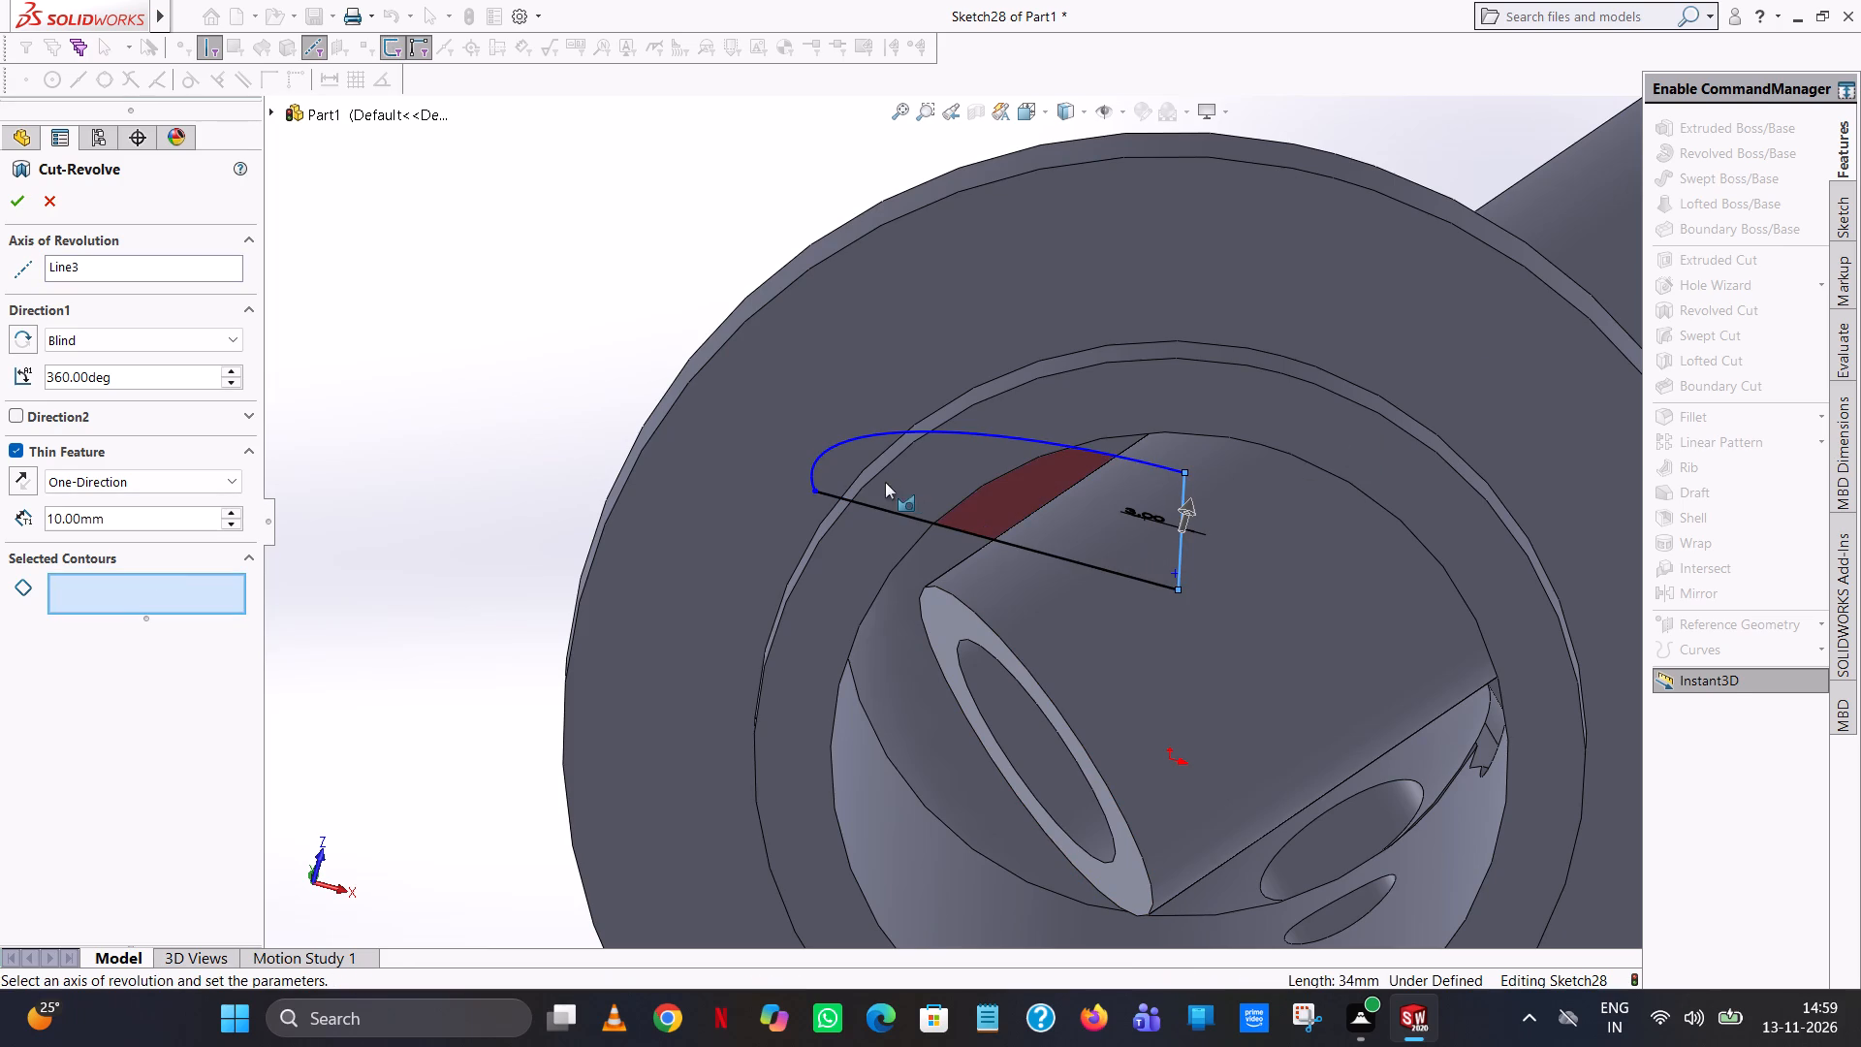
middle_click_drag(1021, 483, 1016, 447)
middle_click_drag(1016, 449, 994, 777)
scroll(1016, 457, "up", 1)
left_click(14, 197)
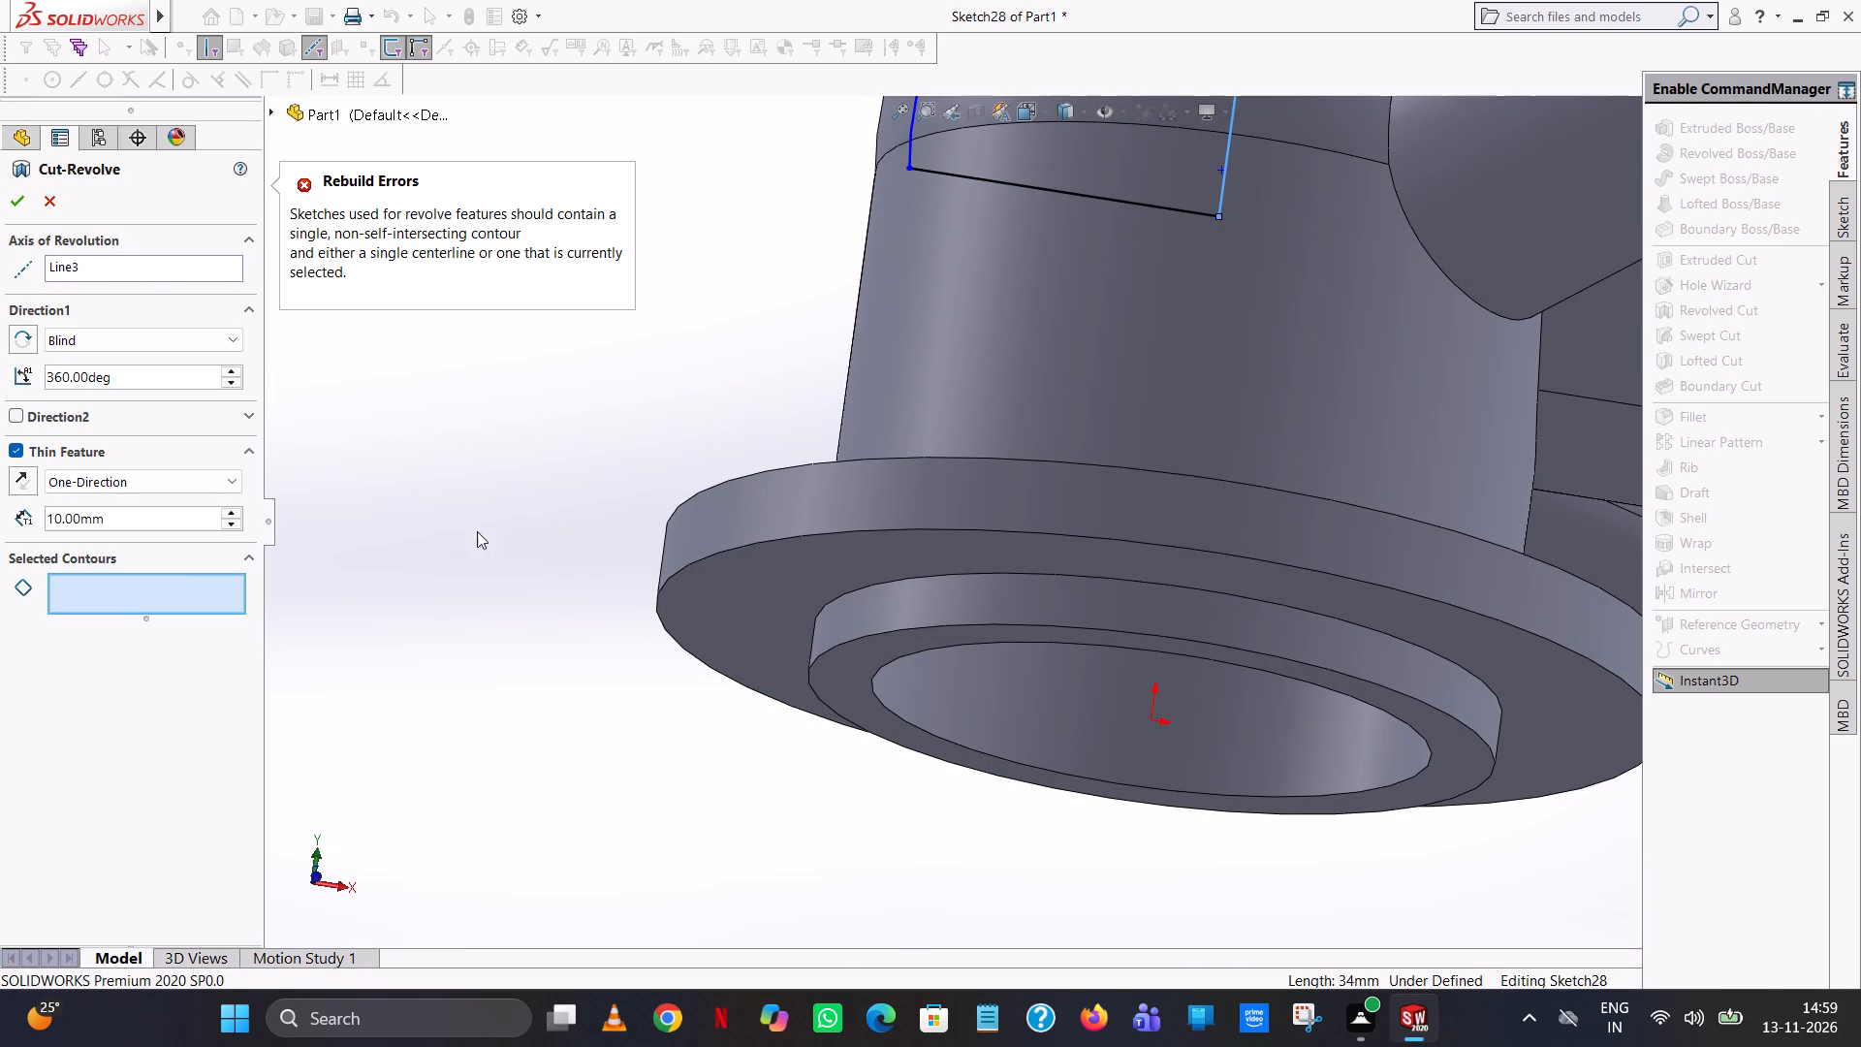
Turn off the thin feature, select the quarter-dome region as the contour and complete the 360° revolved cut.
middle_click_drag(676, 379, 678, 408)
left_click(10, 447)
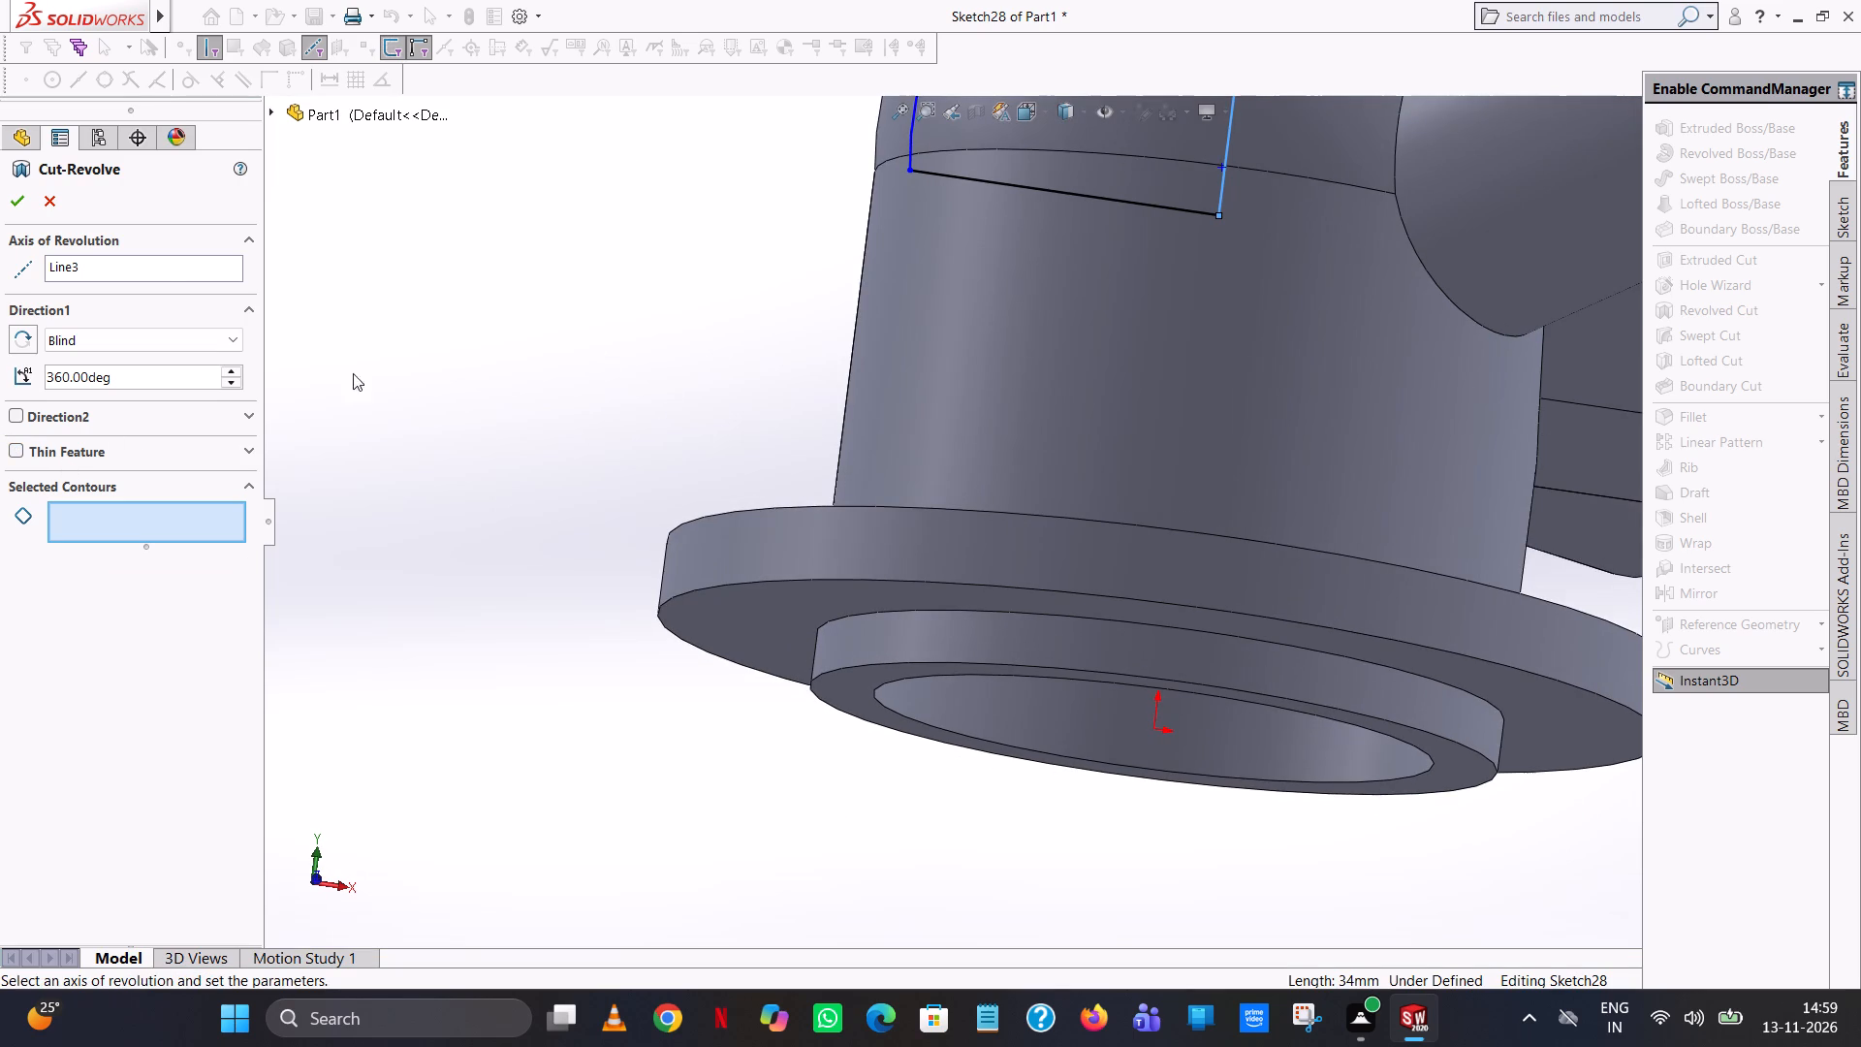
left_click(150, 515)
scroll(906, 324, "up", 4)
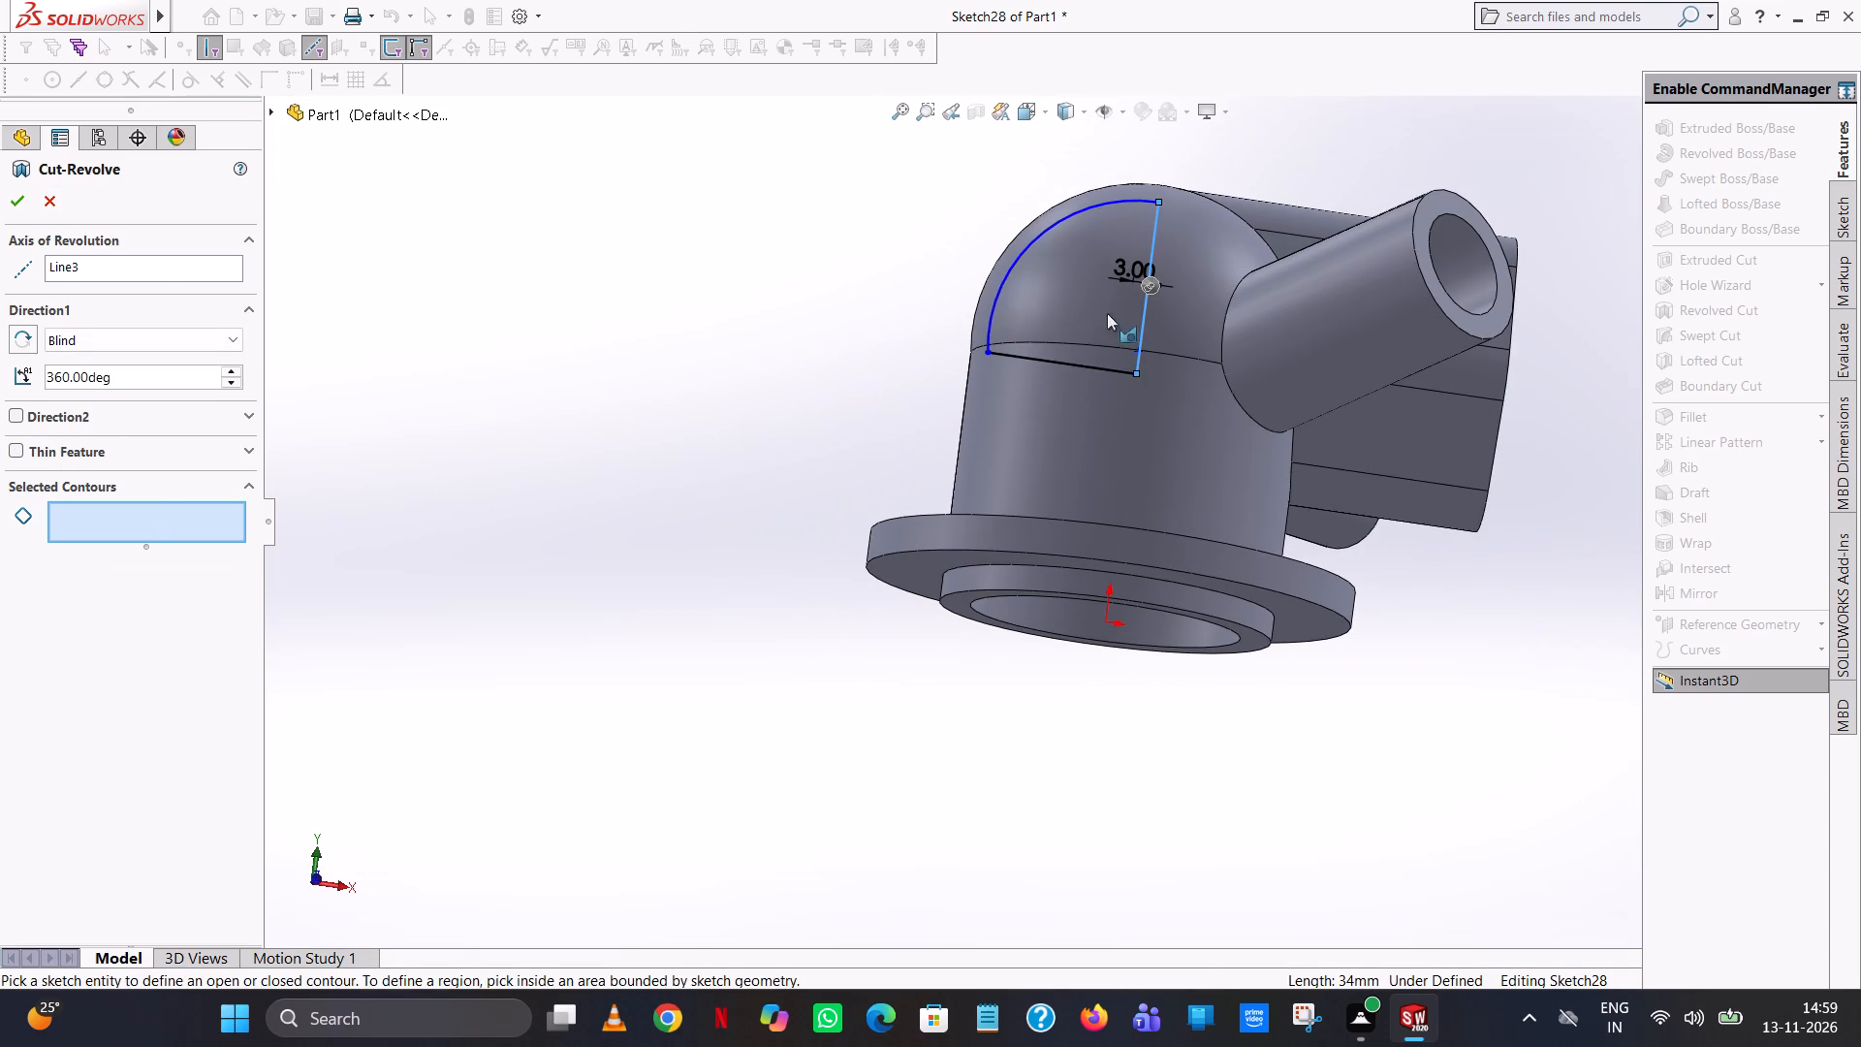
left_click(1082, 299)
middle_click_drag(1174, 704, 1232, 331)
scroll(1230, 388, "up", 1)
left_click(22, 193)
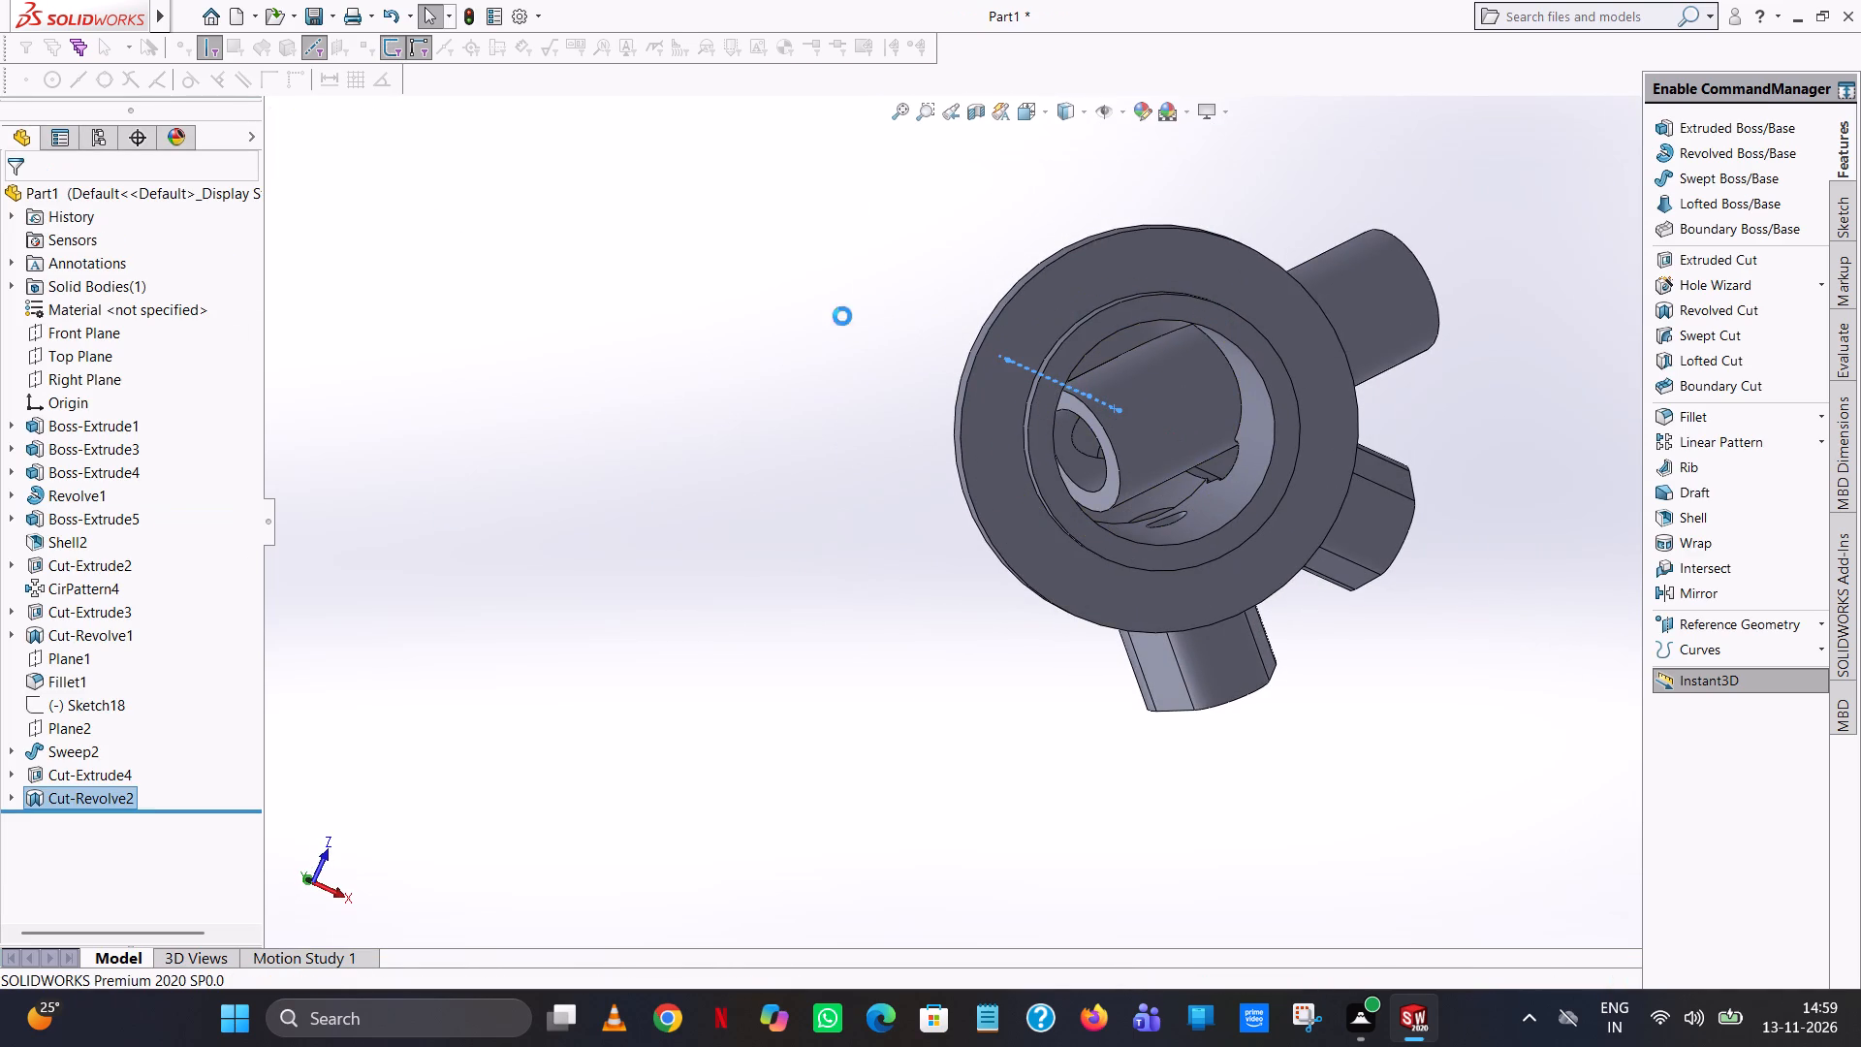
Examine the hollow interior through the base opening, around the dome cavity and the round arm's inner end.
middle_click_drag(802, 354, 772, 345)
left_click(772, 345)
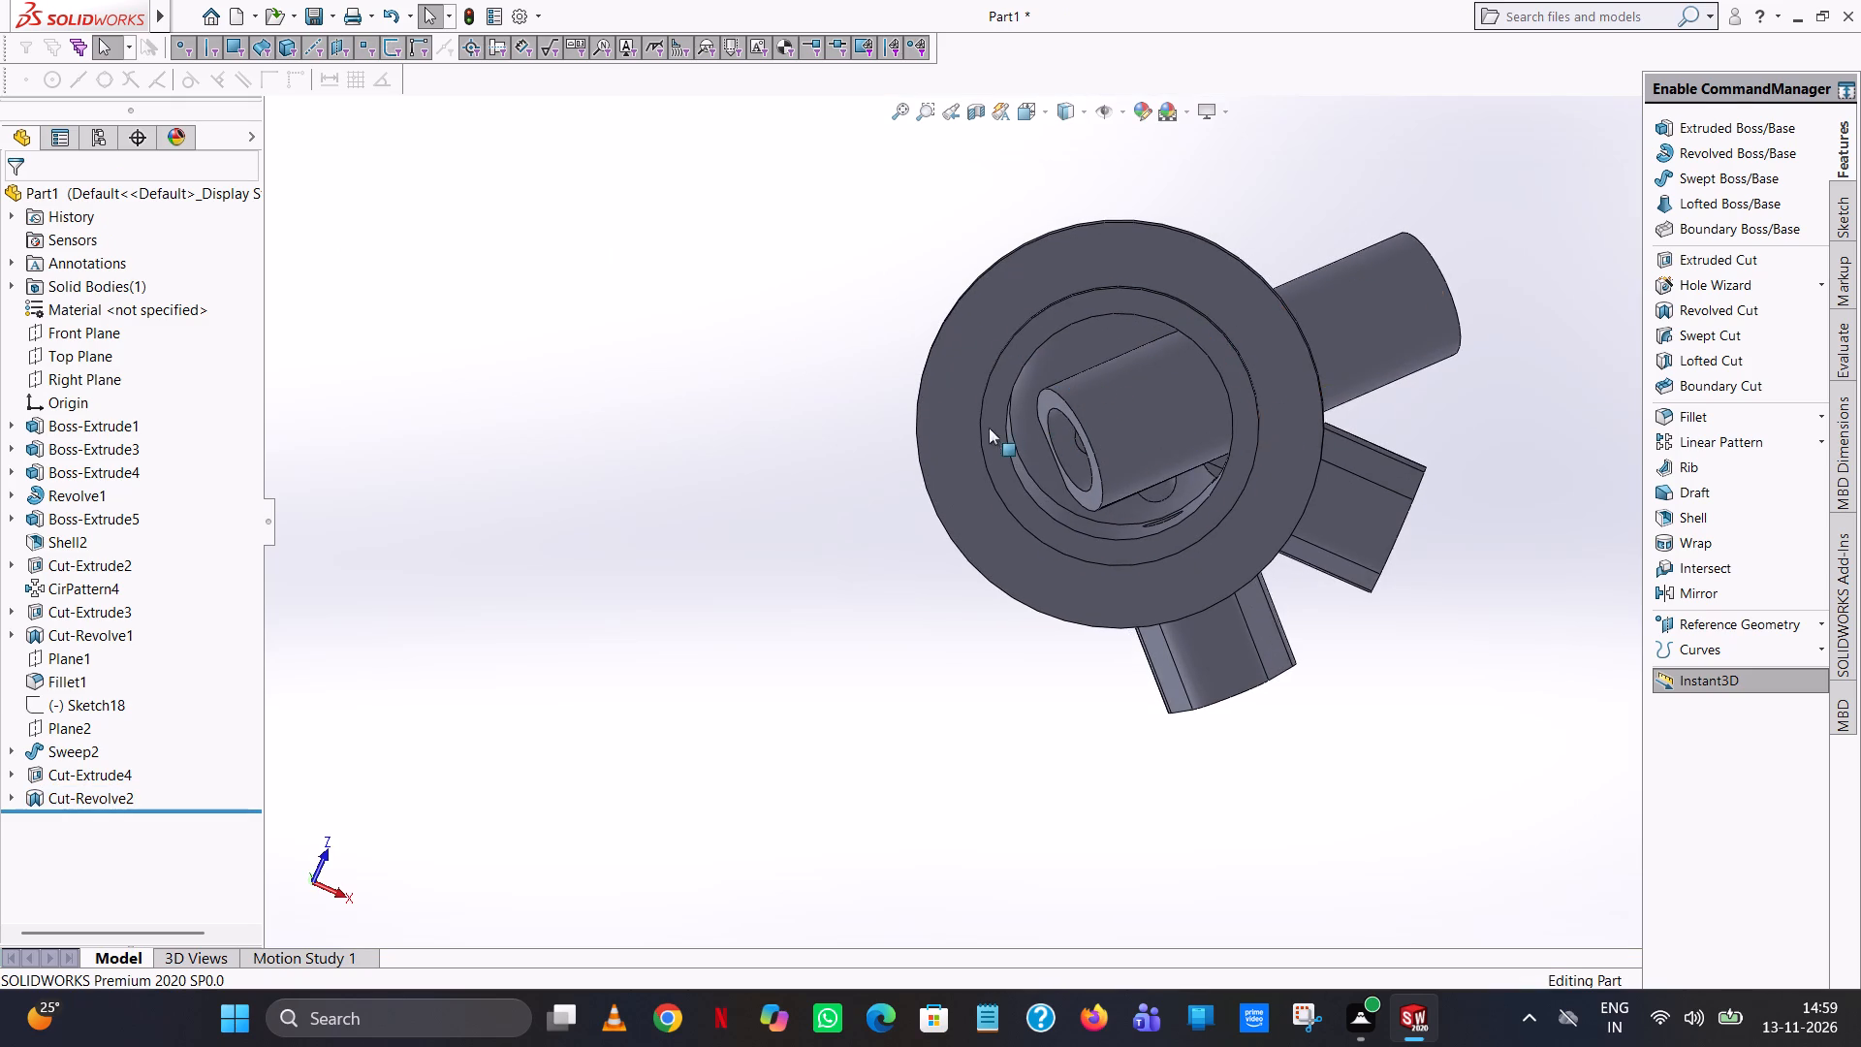
scroll(1026, 422, "down", 9)
scroll(1120, 438, "down", 1)
scroll(1120, 438, "up", 7)
scroll(1125, 443, "down", 1)
middle_click_drag(1125, 444, 1095, 431)
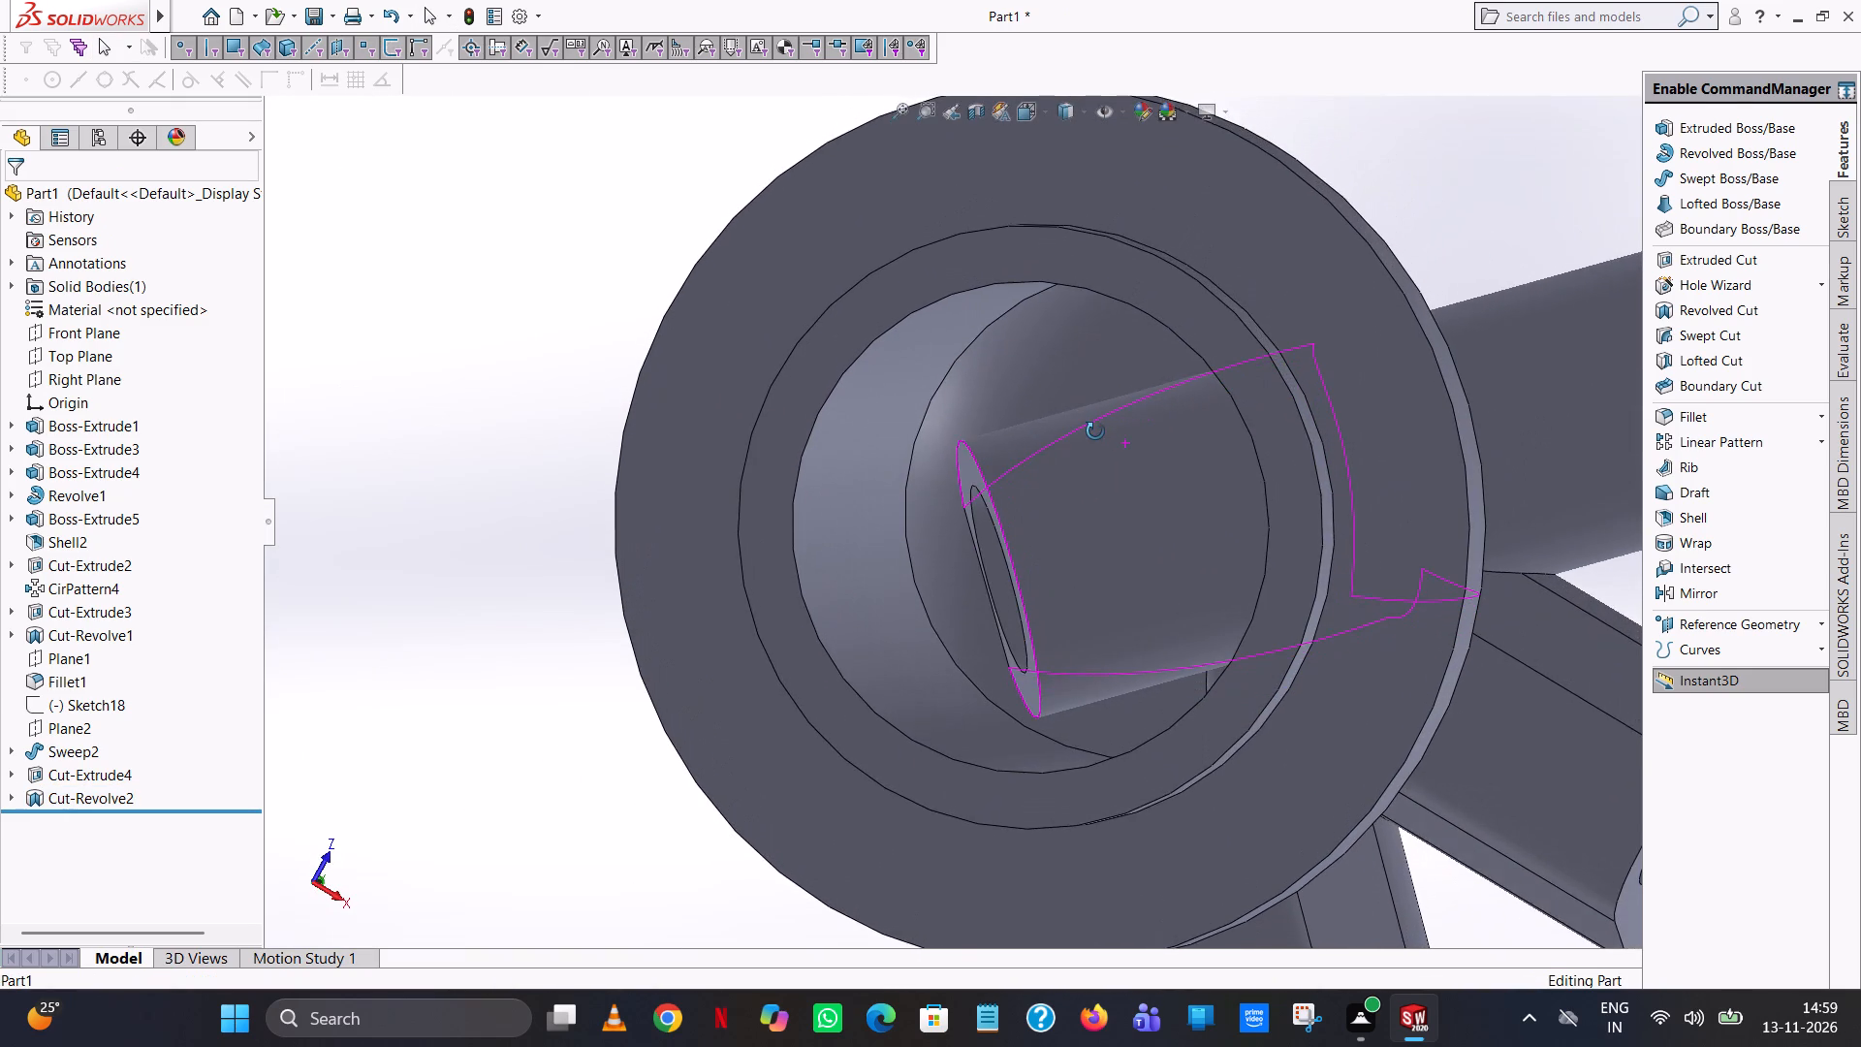
middle_click_drag(1095, 431, 1101, 414)
scroll(1058, 448, "down", 6)
middle_click_drag(1105, 452, 1113, 456)
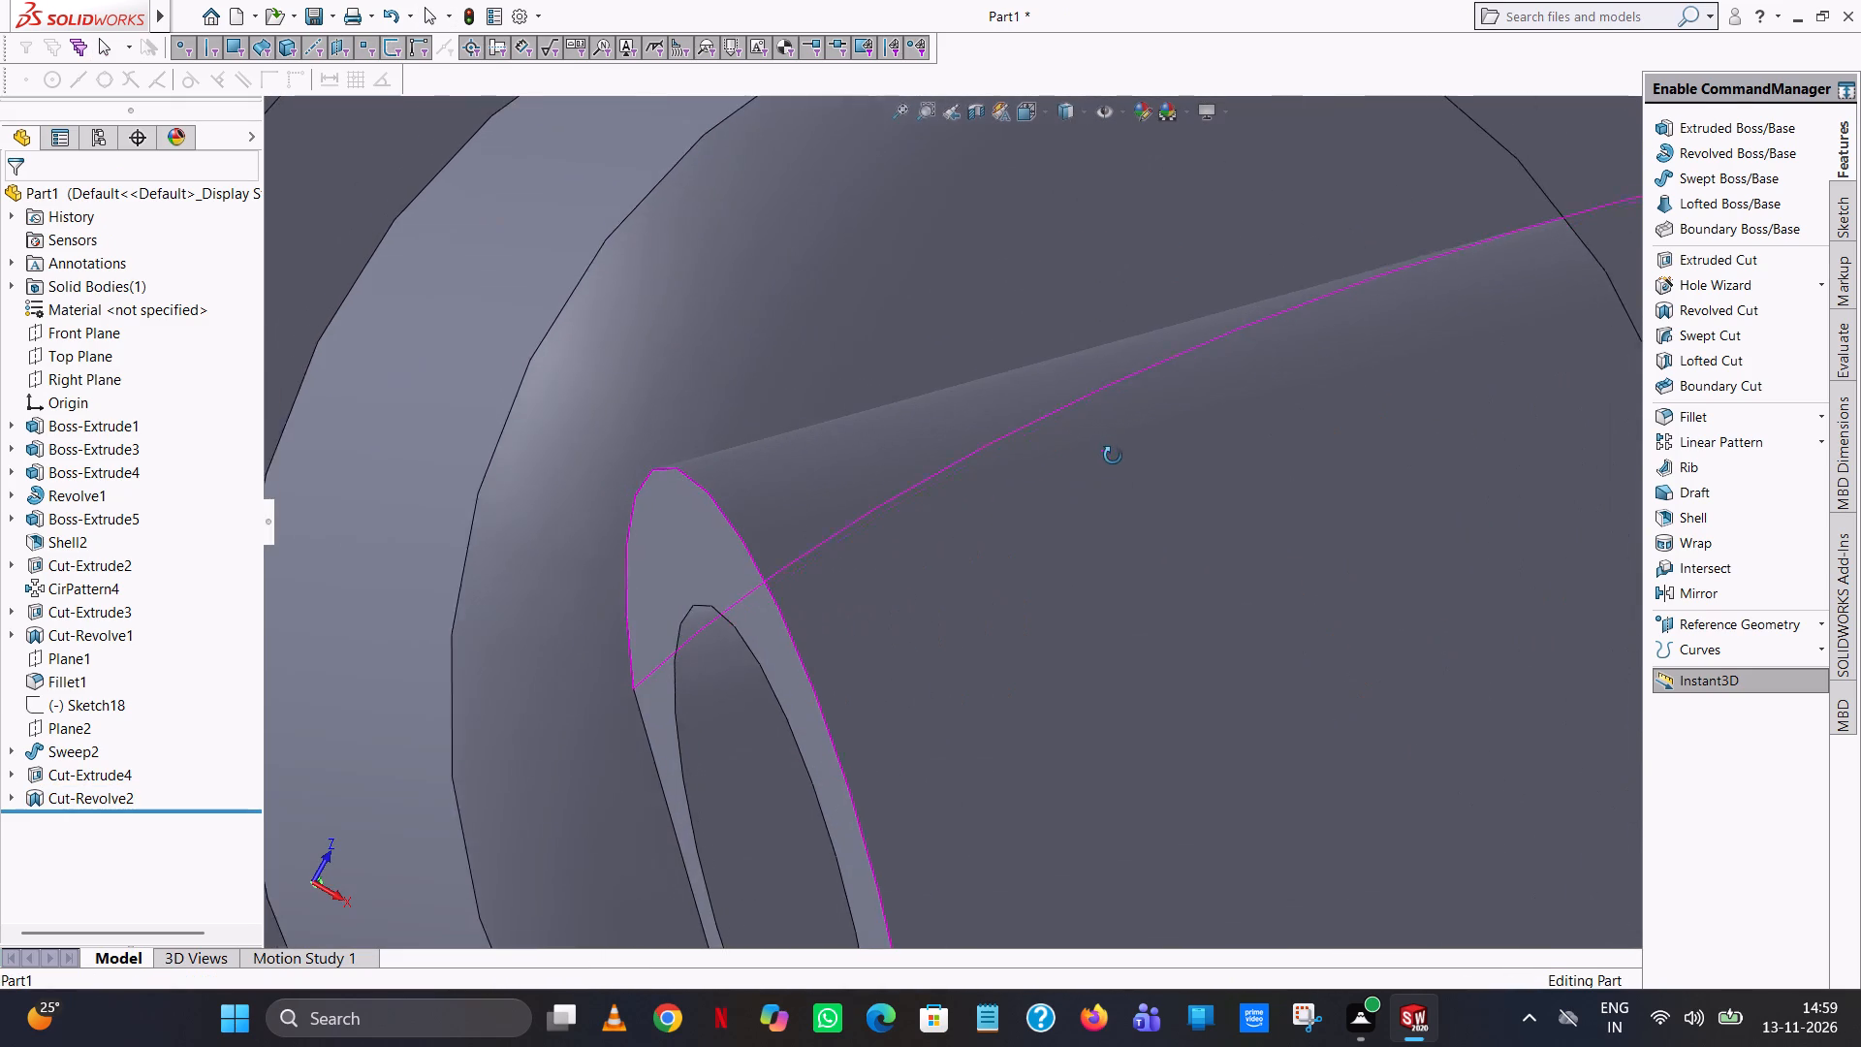
middle_click_drag(1113, 456, 1164, 472)
scroll(1182, 459, "up", 5)
middle_click_drag(1176, 463, 1155, 481)
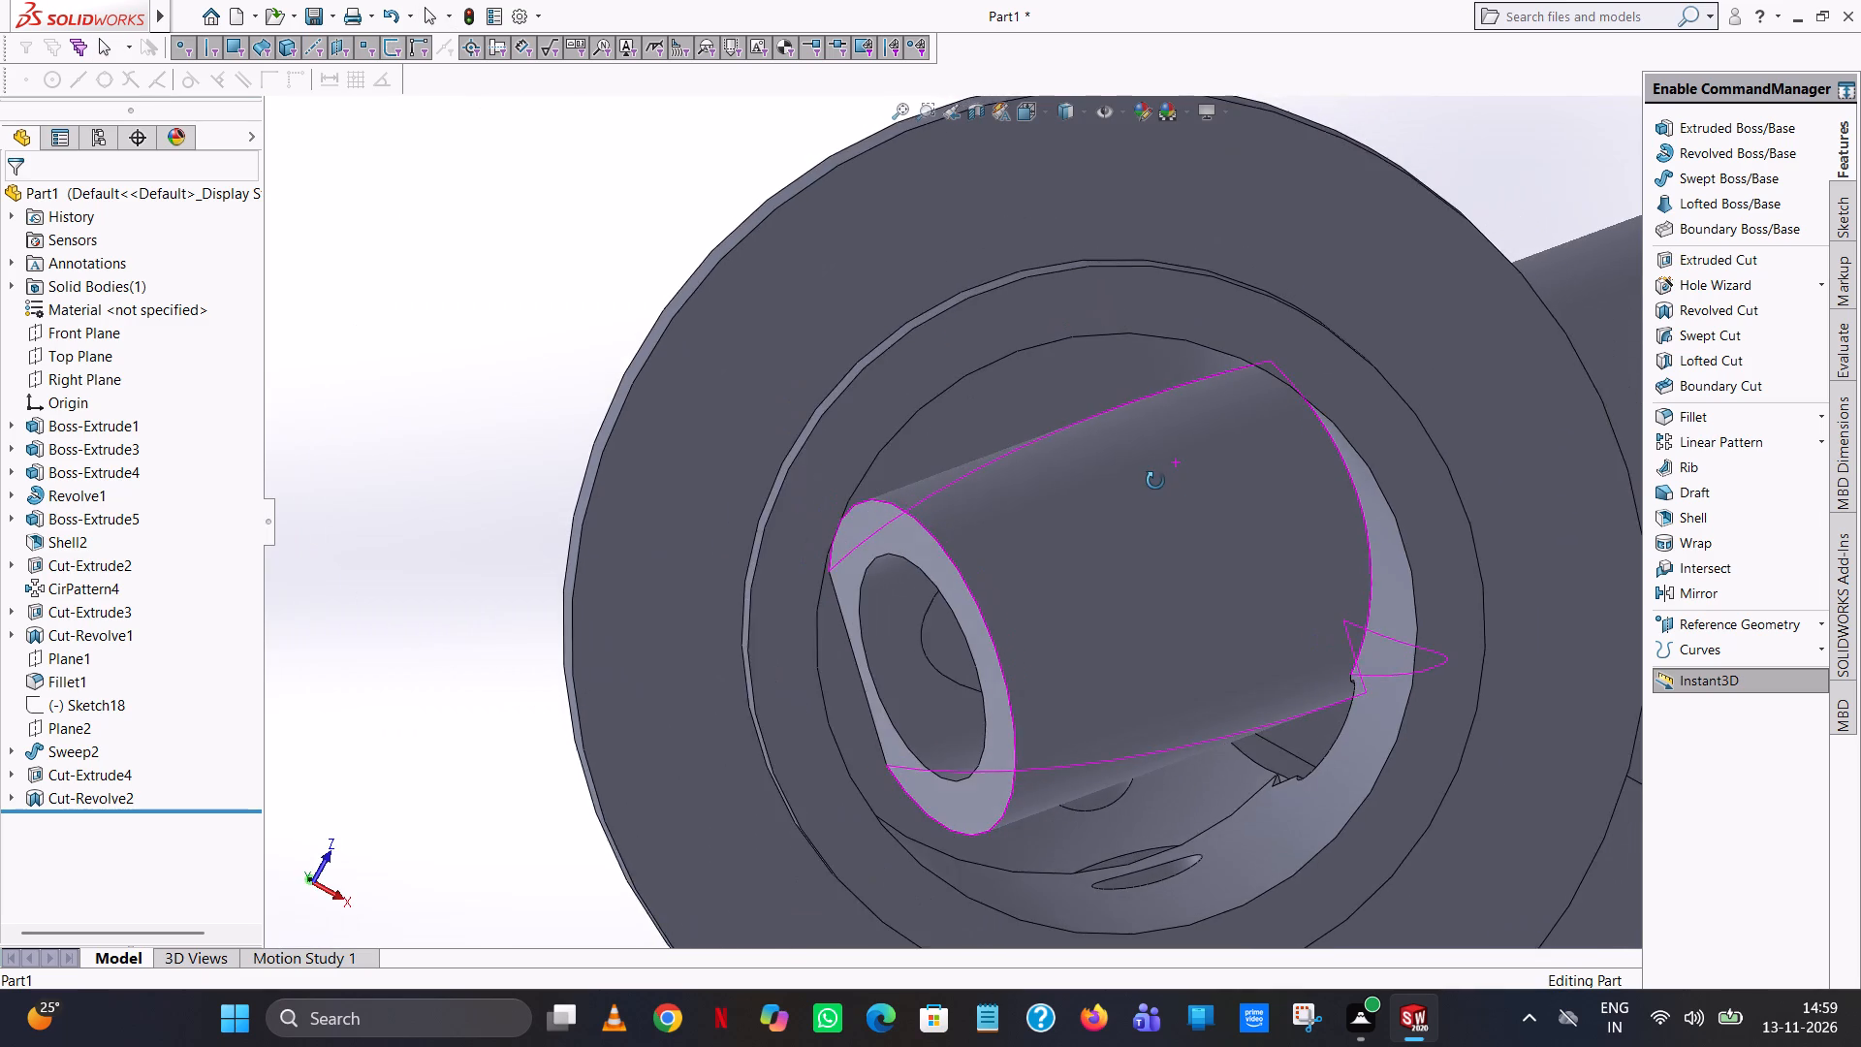
middle_click_drag(1155, 481, 1149, 461)
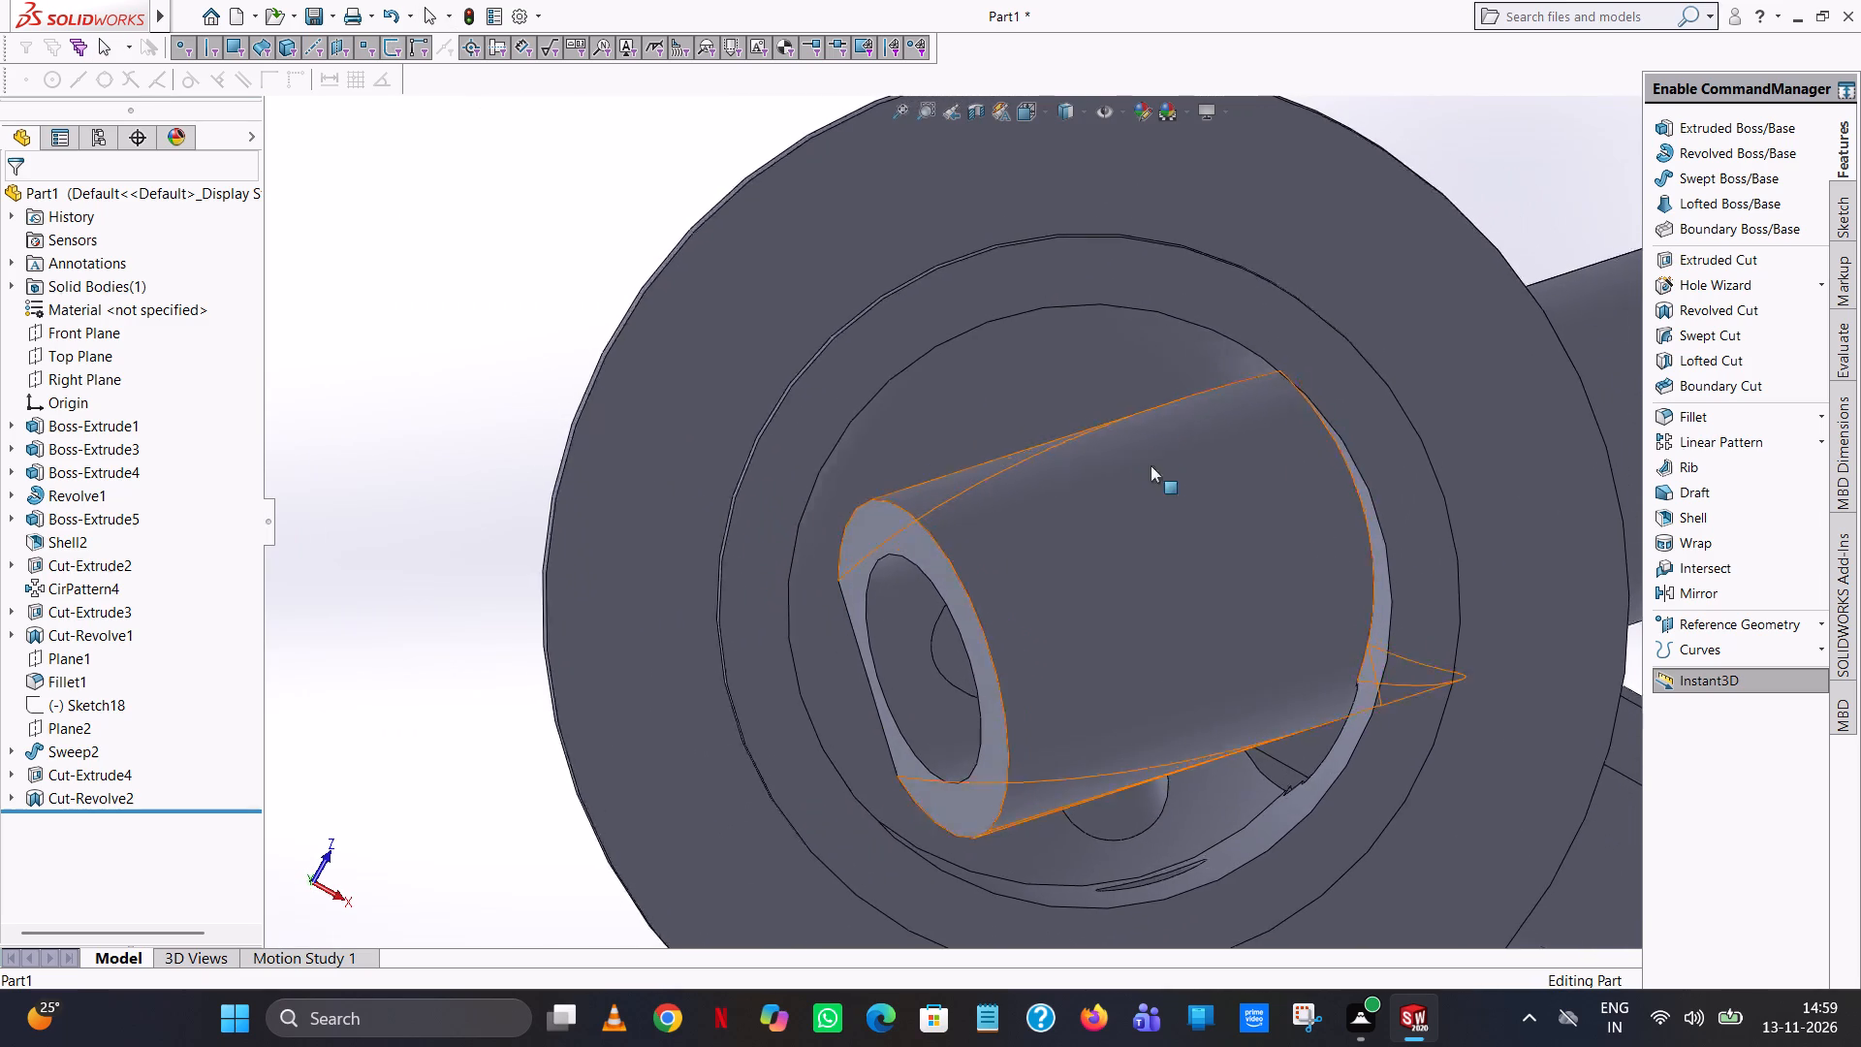
scroll(1151, 472, "up", 2)
scroll(1061, 555, "down", 8)
middle_click_drag(912, 601, 900, 672)
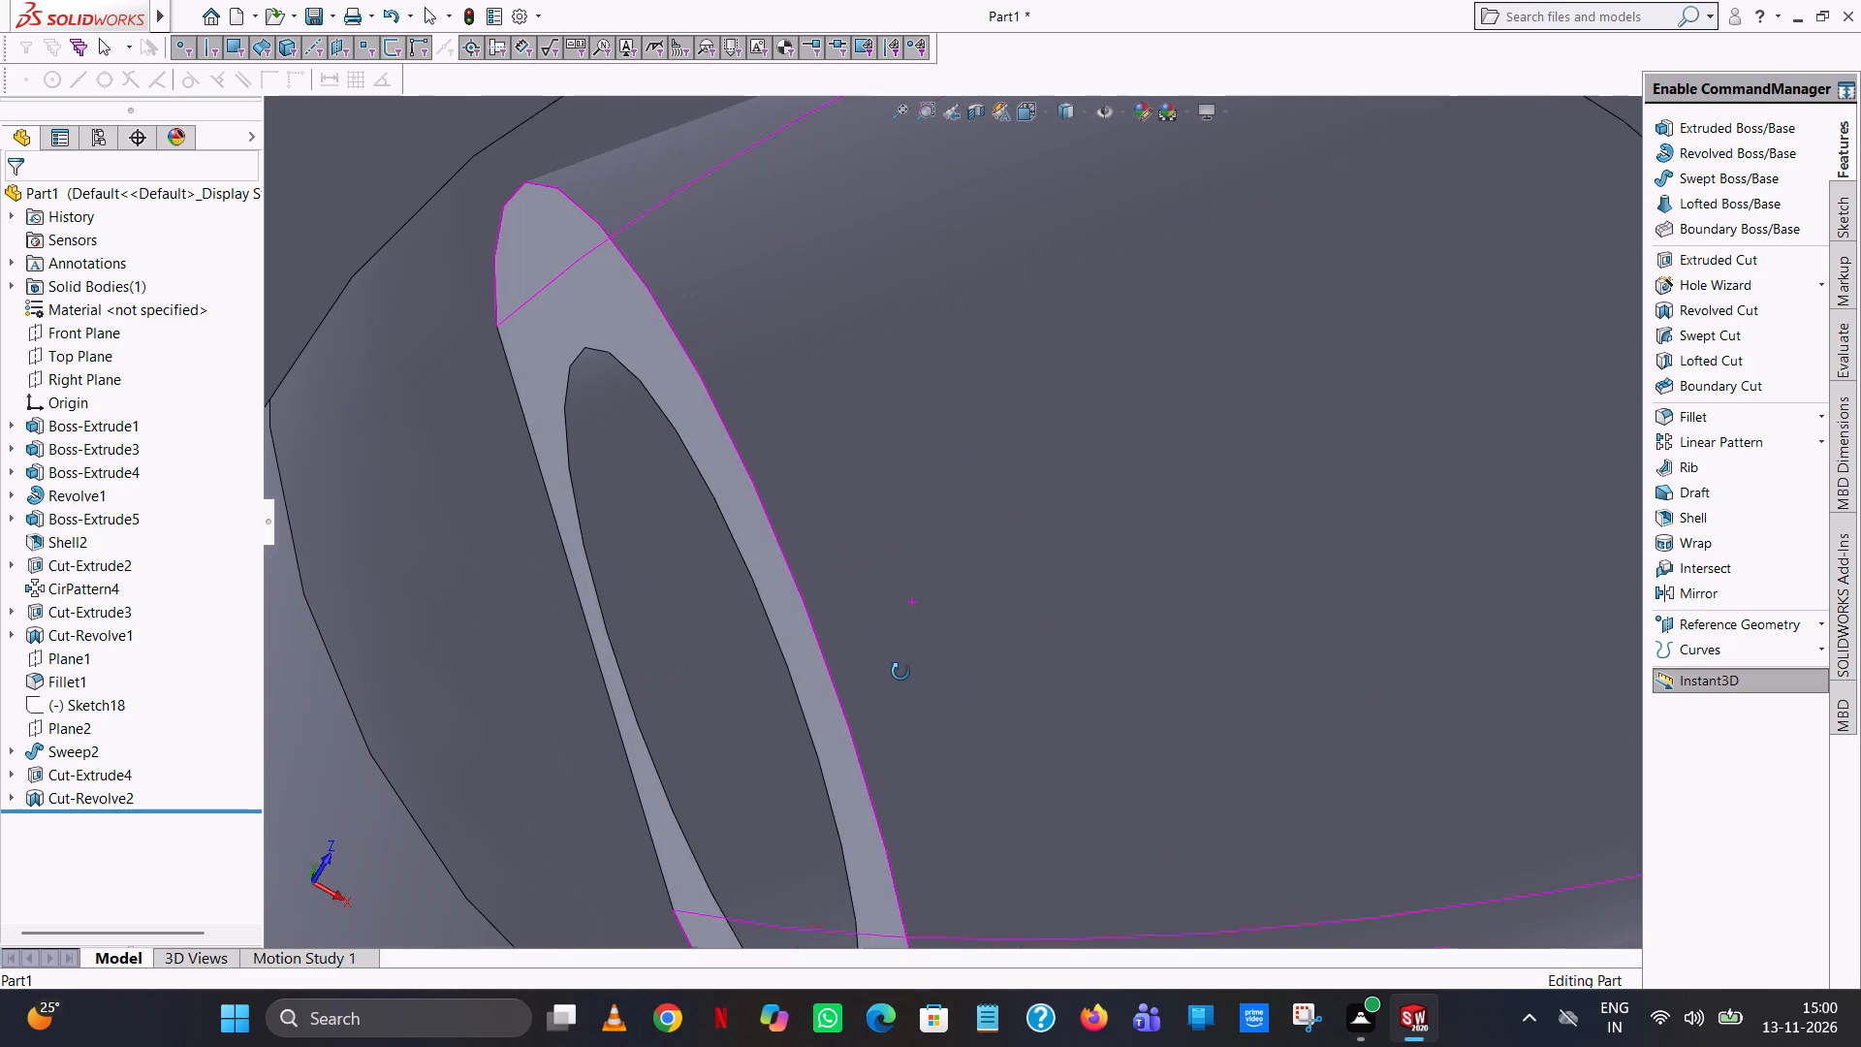
middle_click_drag(900, 672, 899, 669)
scroll(895, 625, "down", 1)
scroll(897, 623, "up", 9)
scroll(1040, 520, "up", 4)
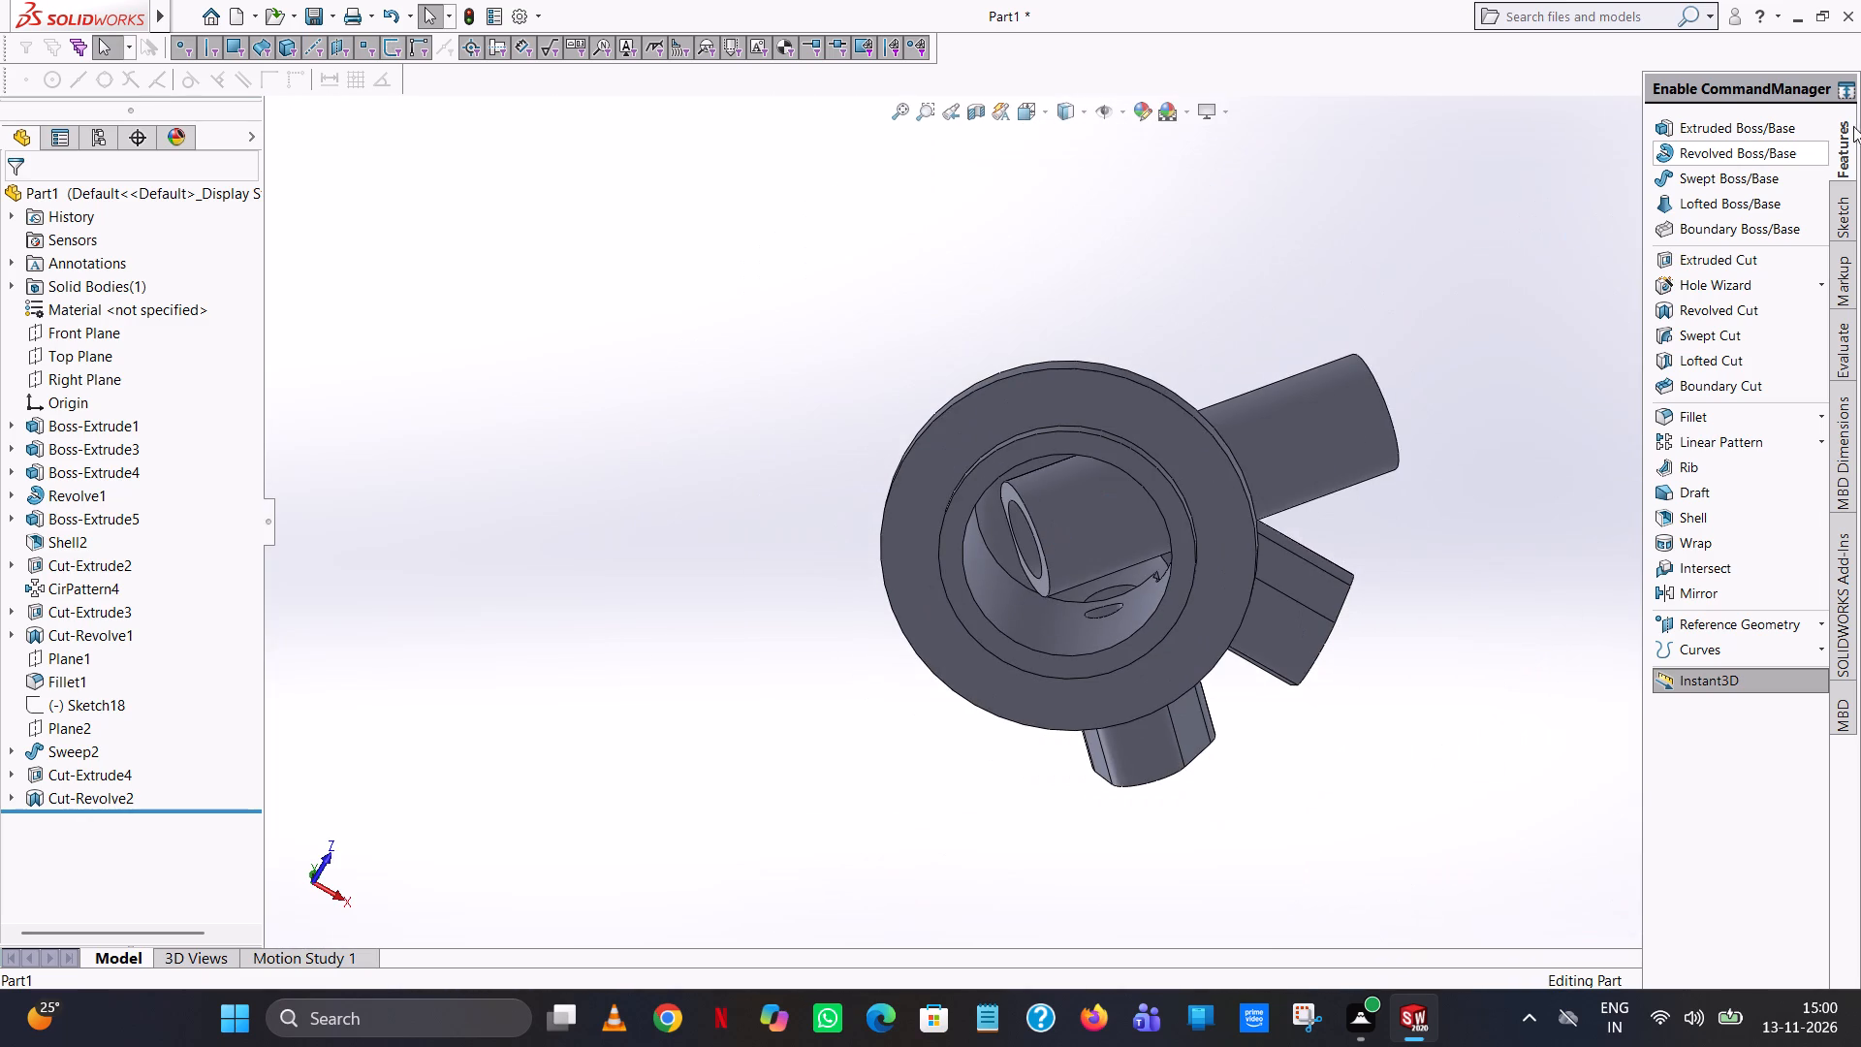
Start an Extruded Cut with a new sketch on the base flange's outer annular face.
left_click(1761, 267)
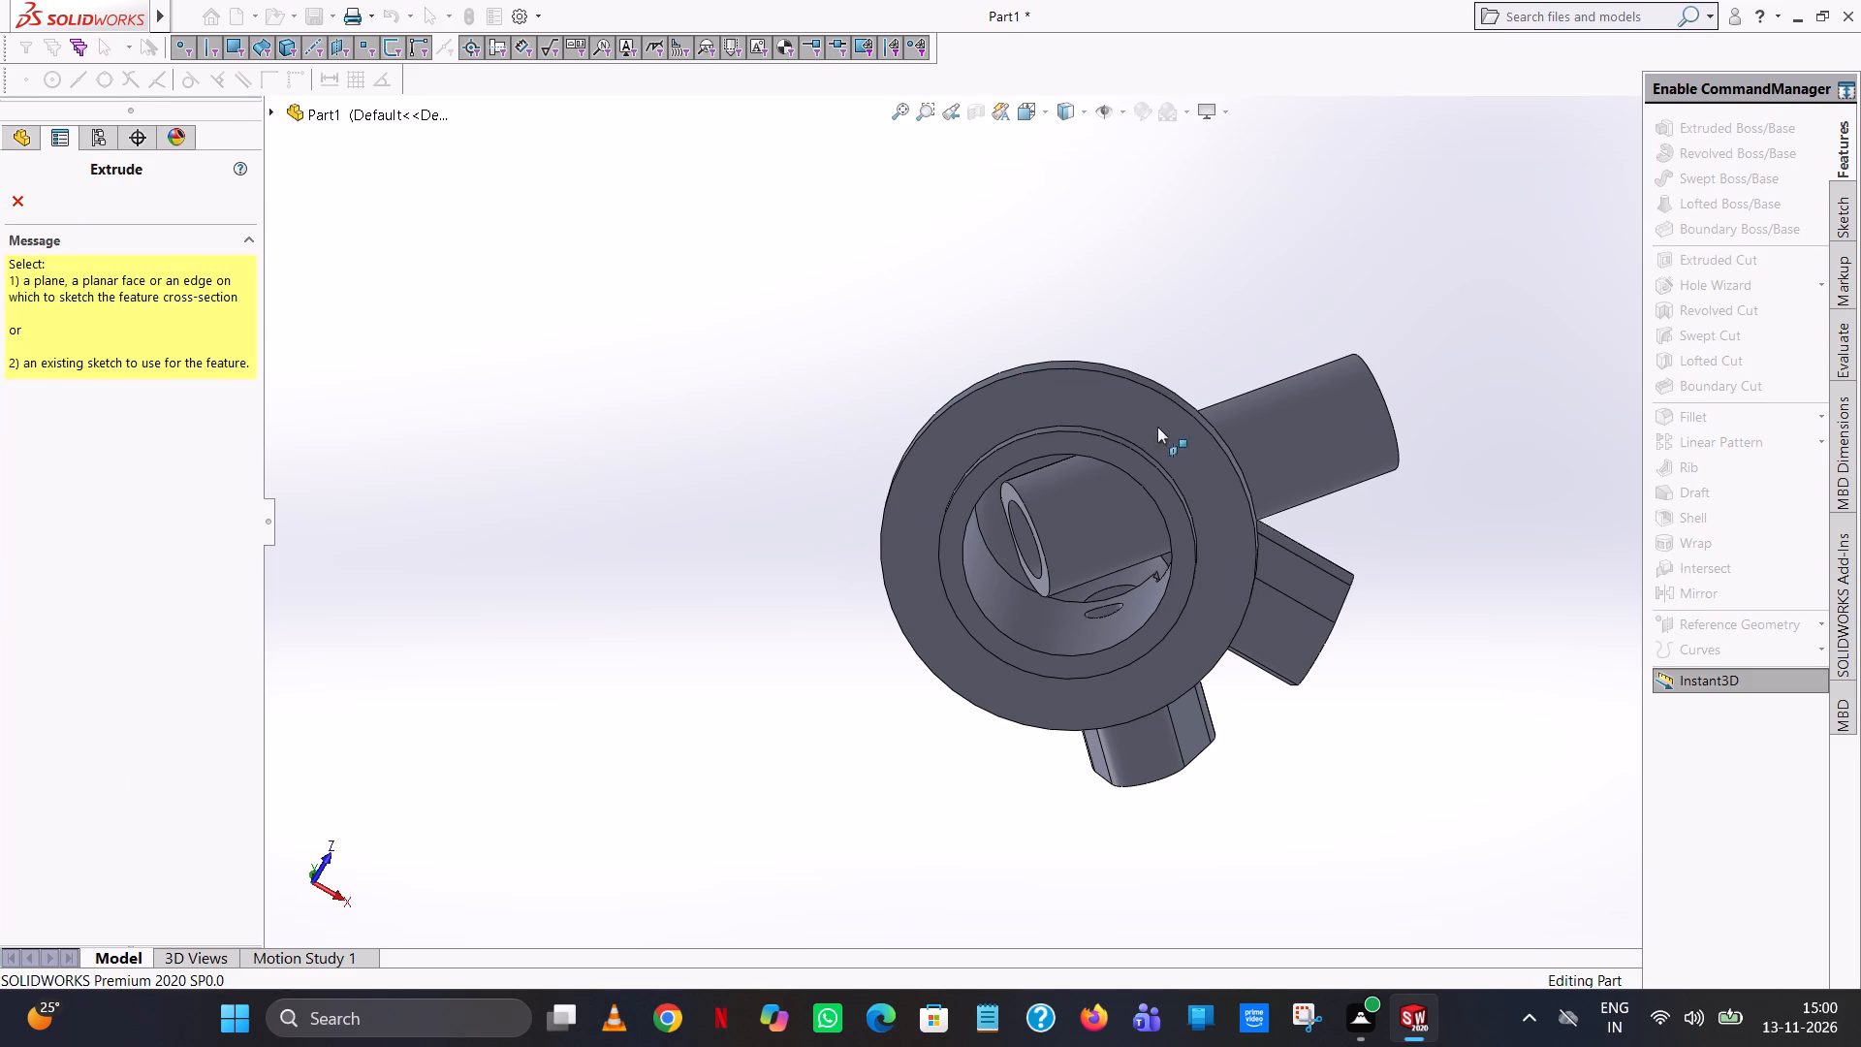
left_click(1157, 427)
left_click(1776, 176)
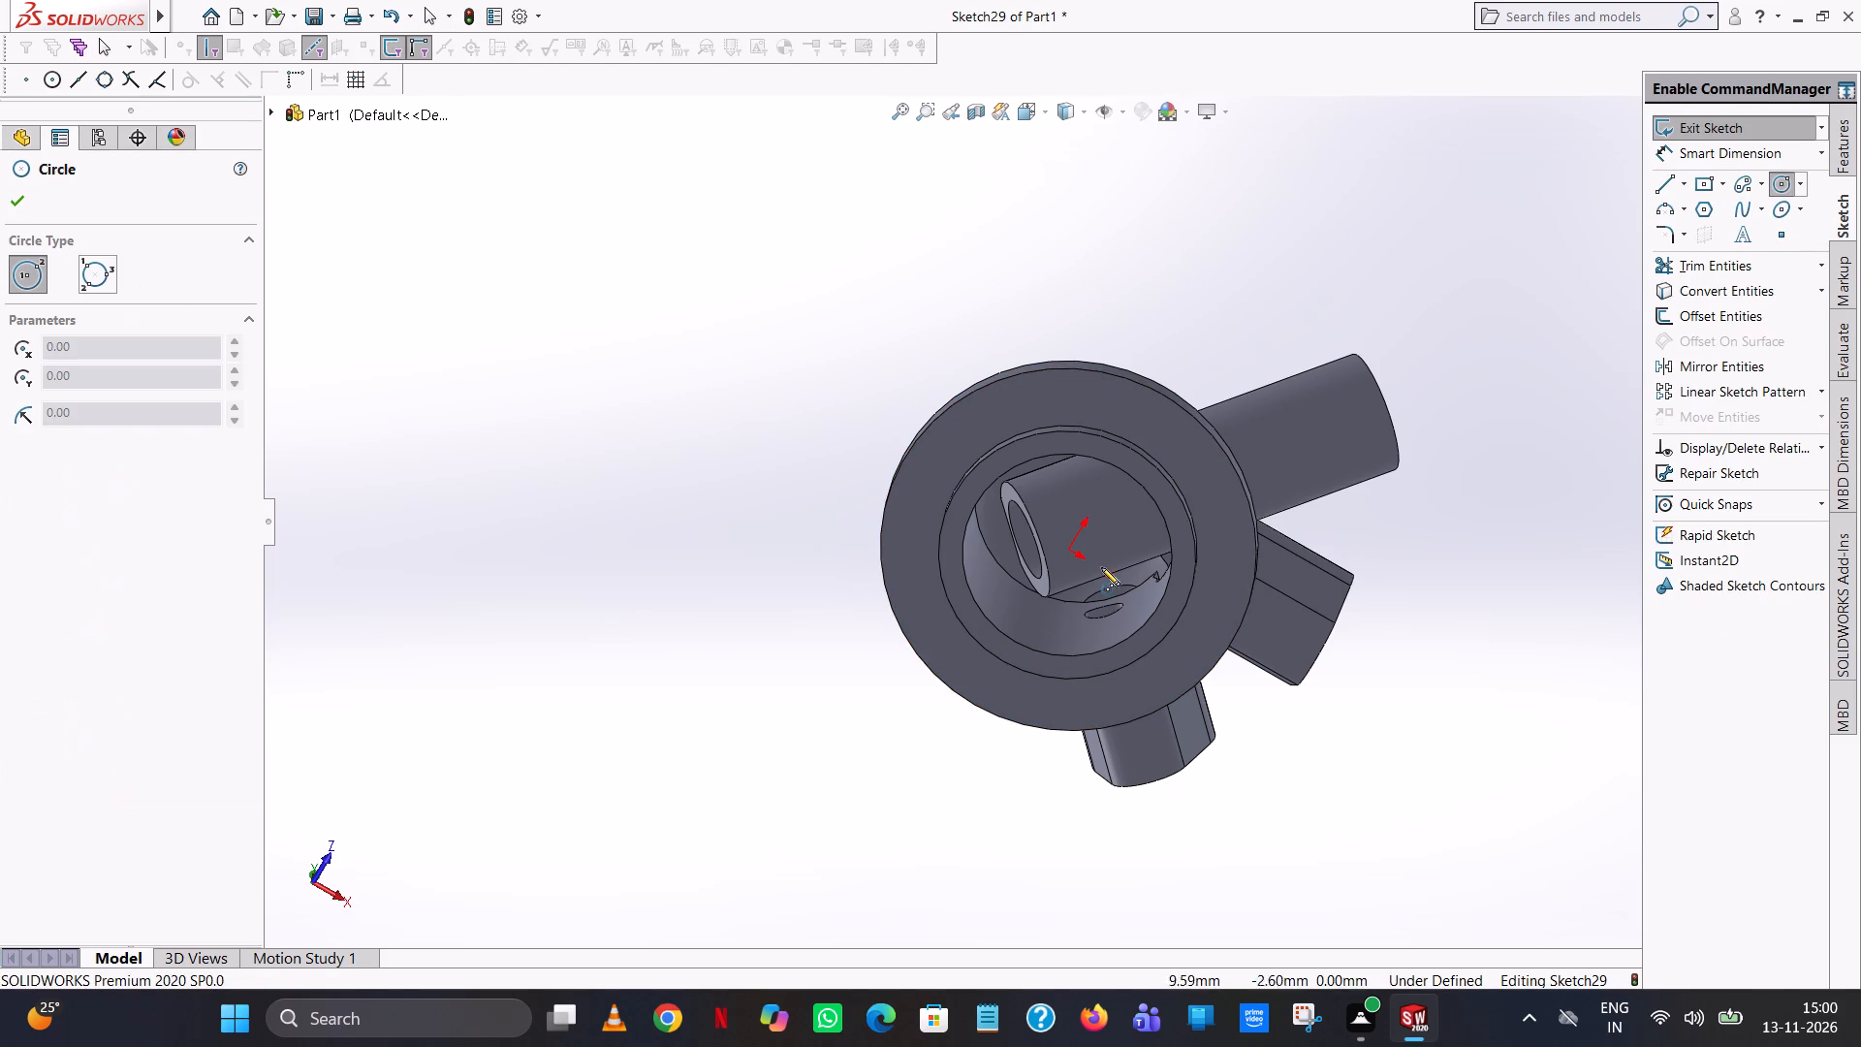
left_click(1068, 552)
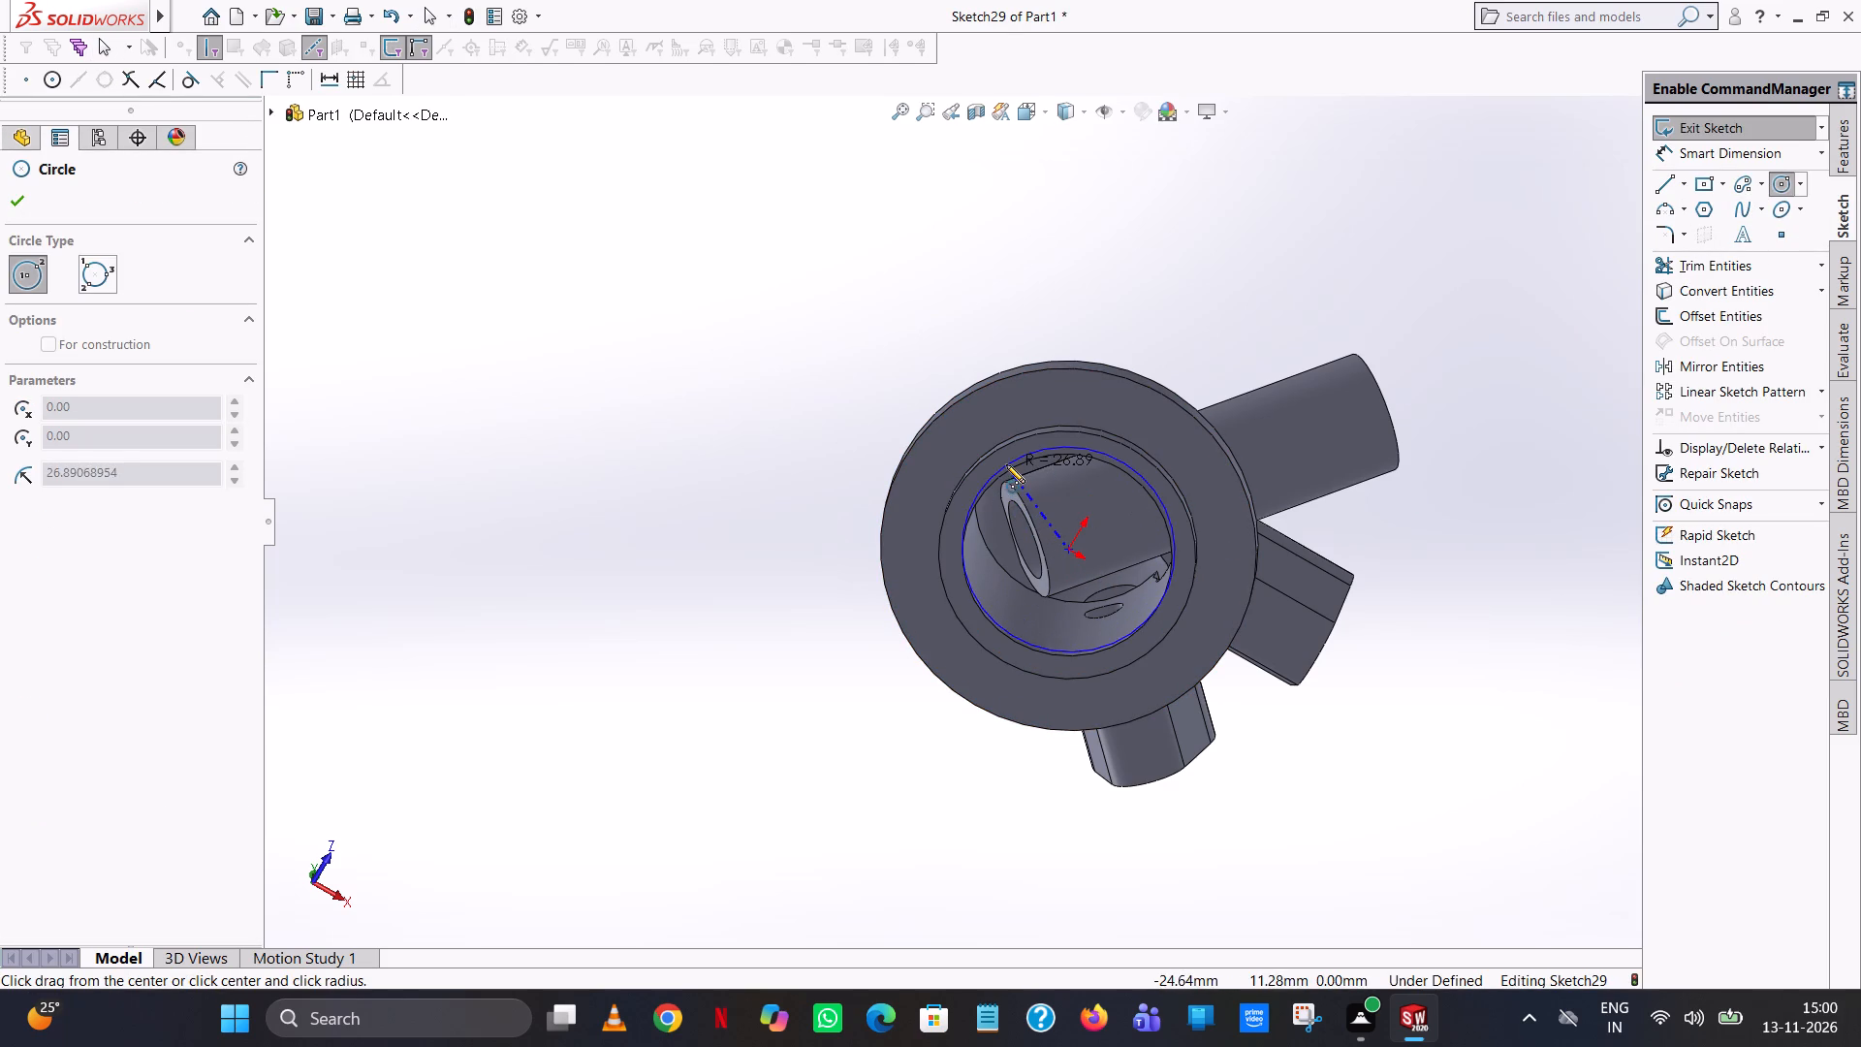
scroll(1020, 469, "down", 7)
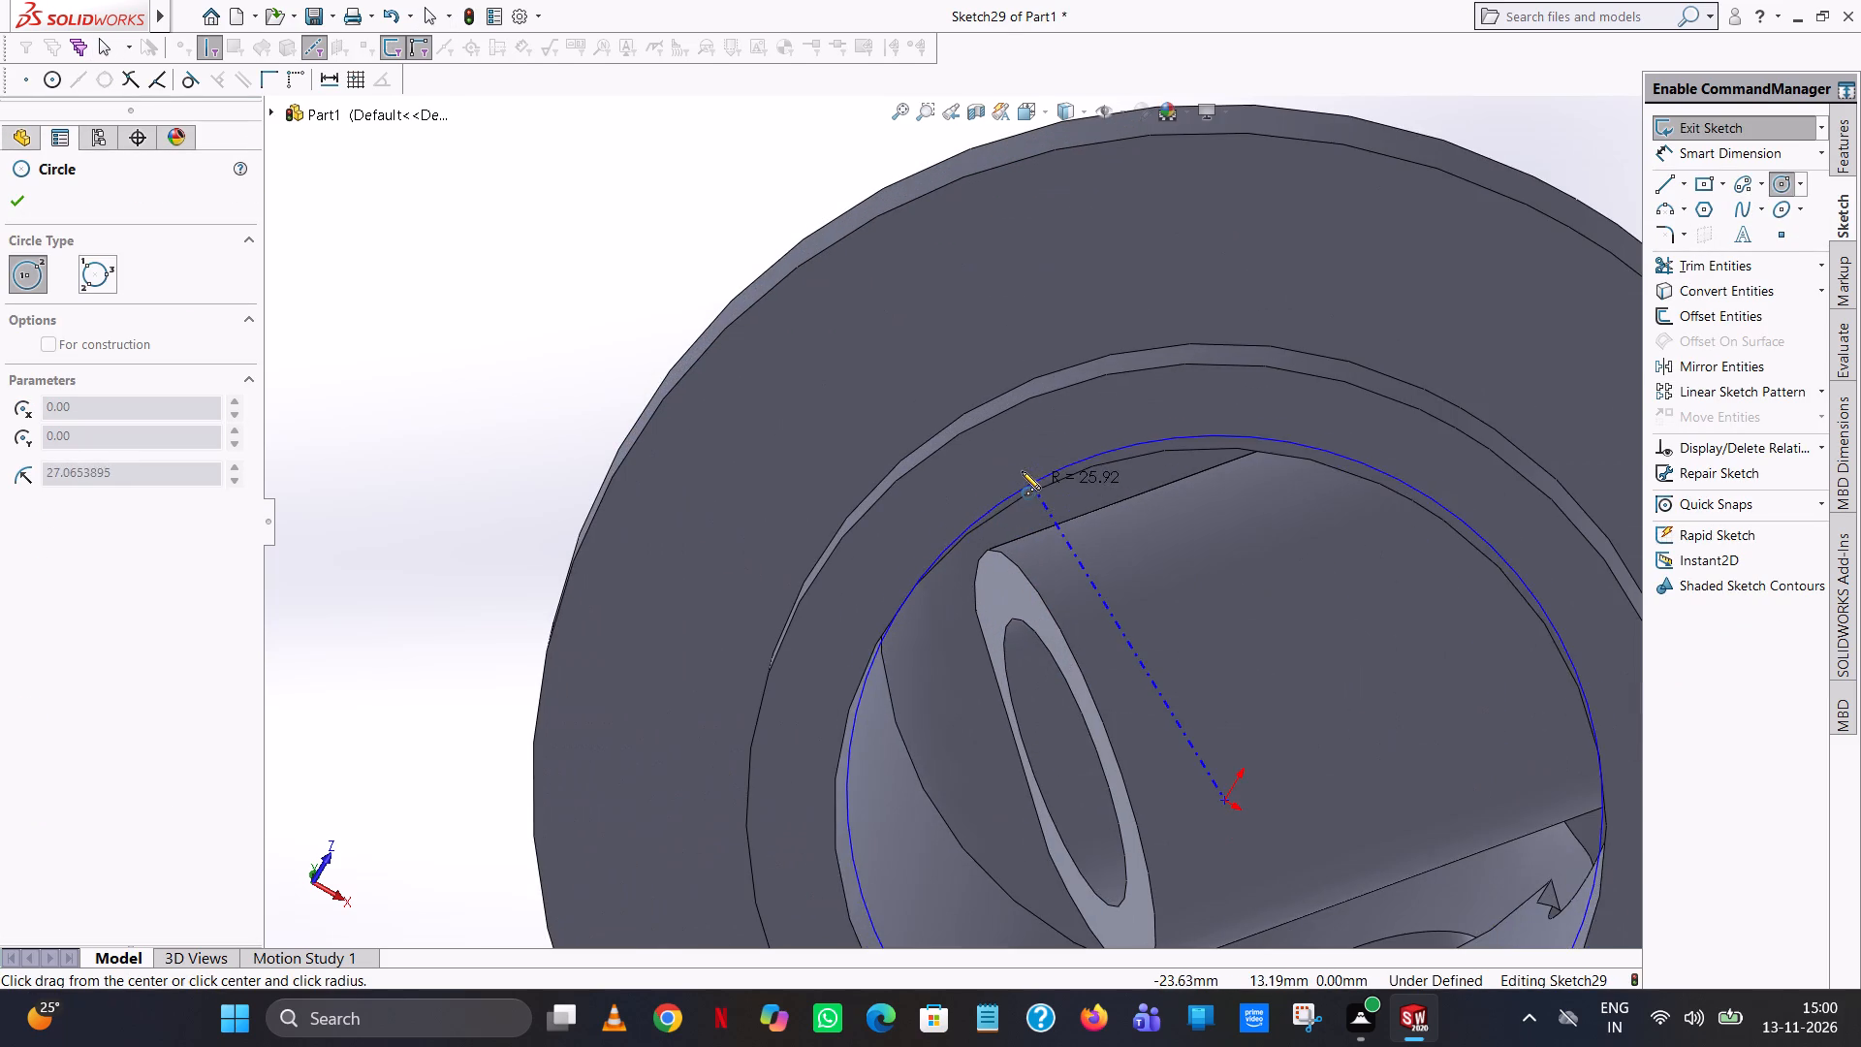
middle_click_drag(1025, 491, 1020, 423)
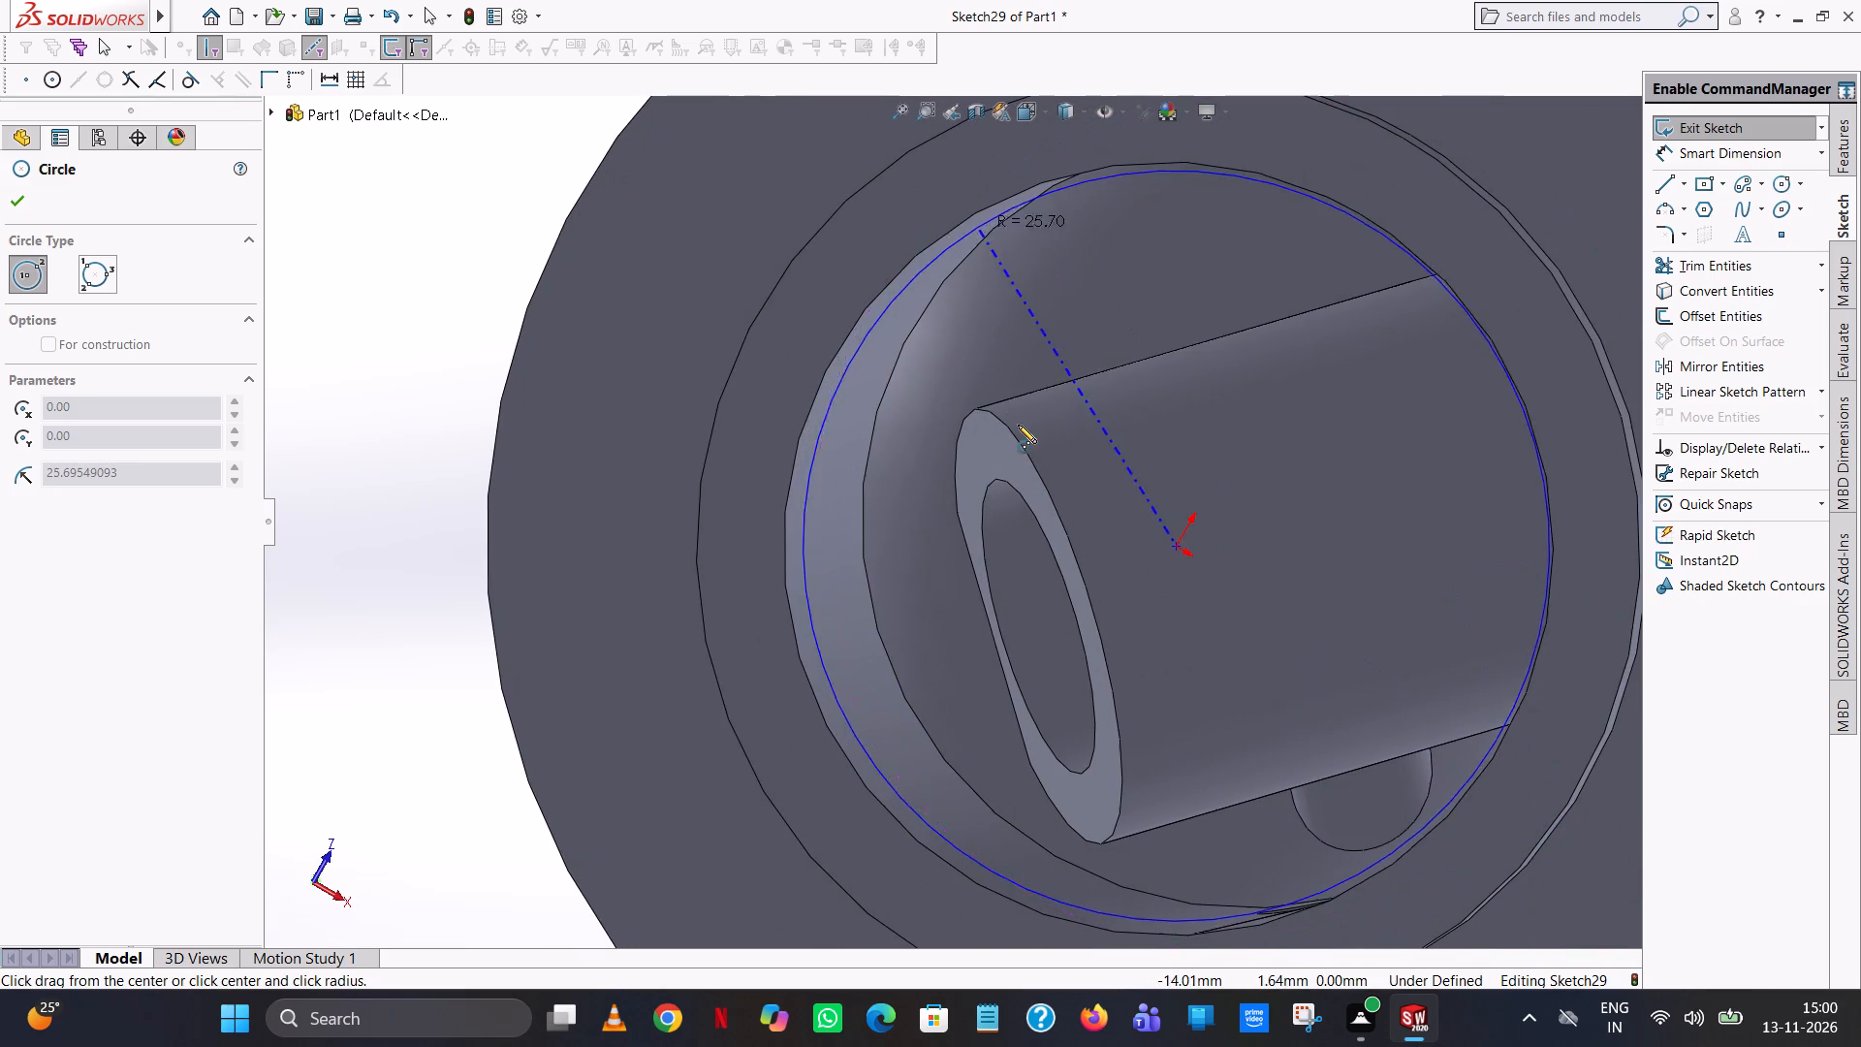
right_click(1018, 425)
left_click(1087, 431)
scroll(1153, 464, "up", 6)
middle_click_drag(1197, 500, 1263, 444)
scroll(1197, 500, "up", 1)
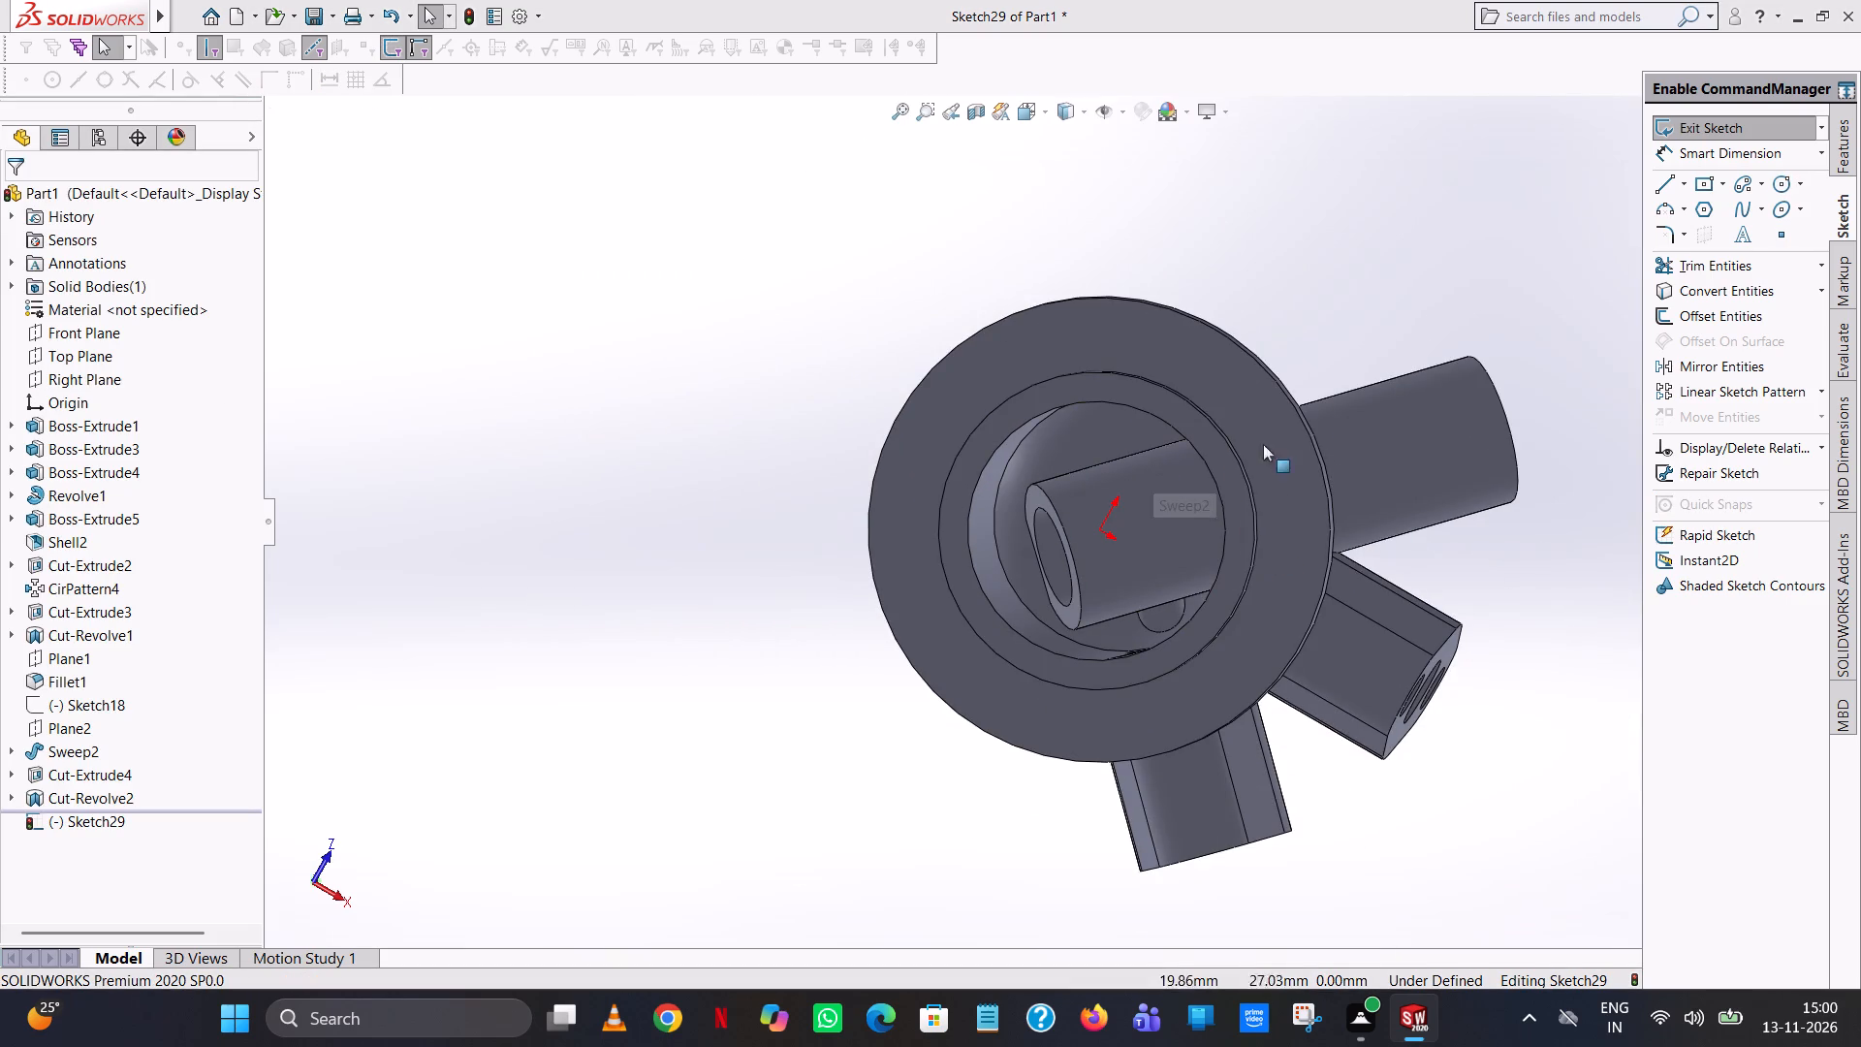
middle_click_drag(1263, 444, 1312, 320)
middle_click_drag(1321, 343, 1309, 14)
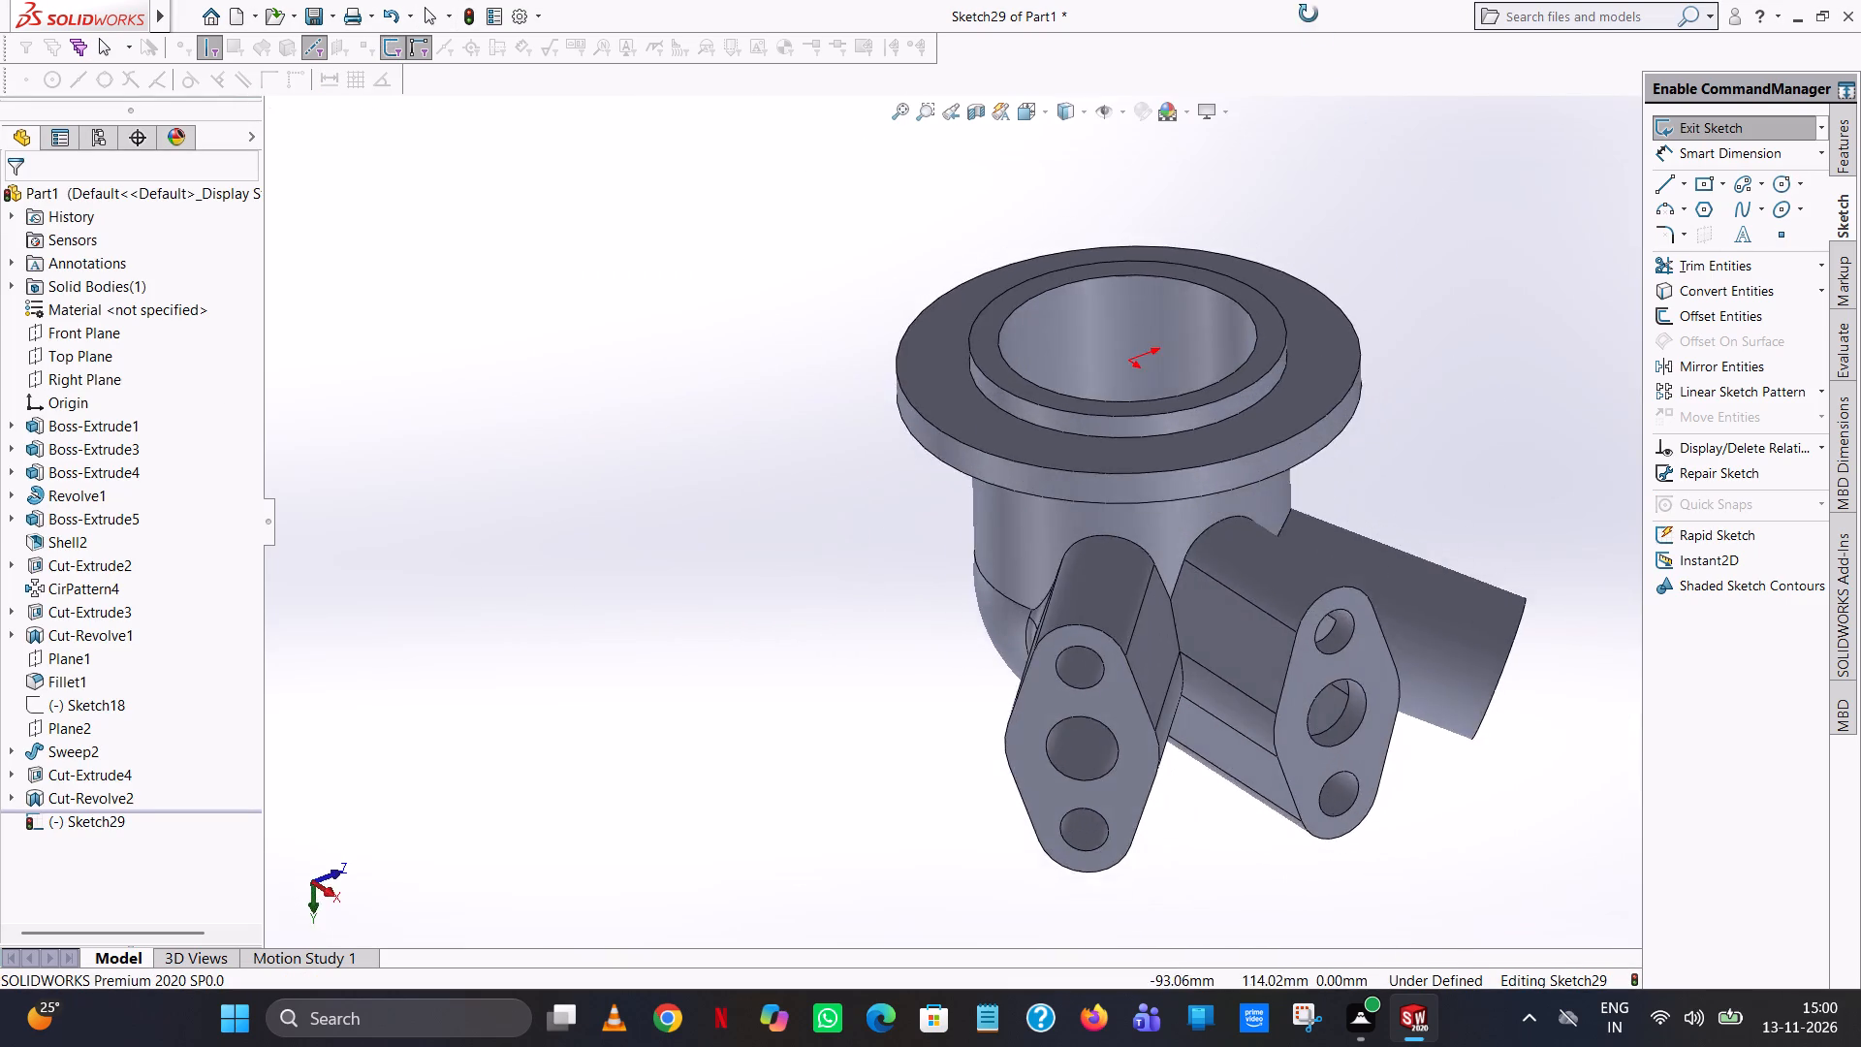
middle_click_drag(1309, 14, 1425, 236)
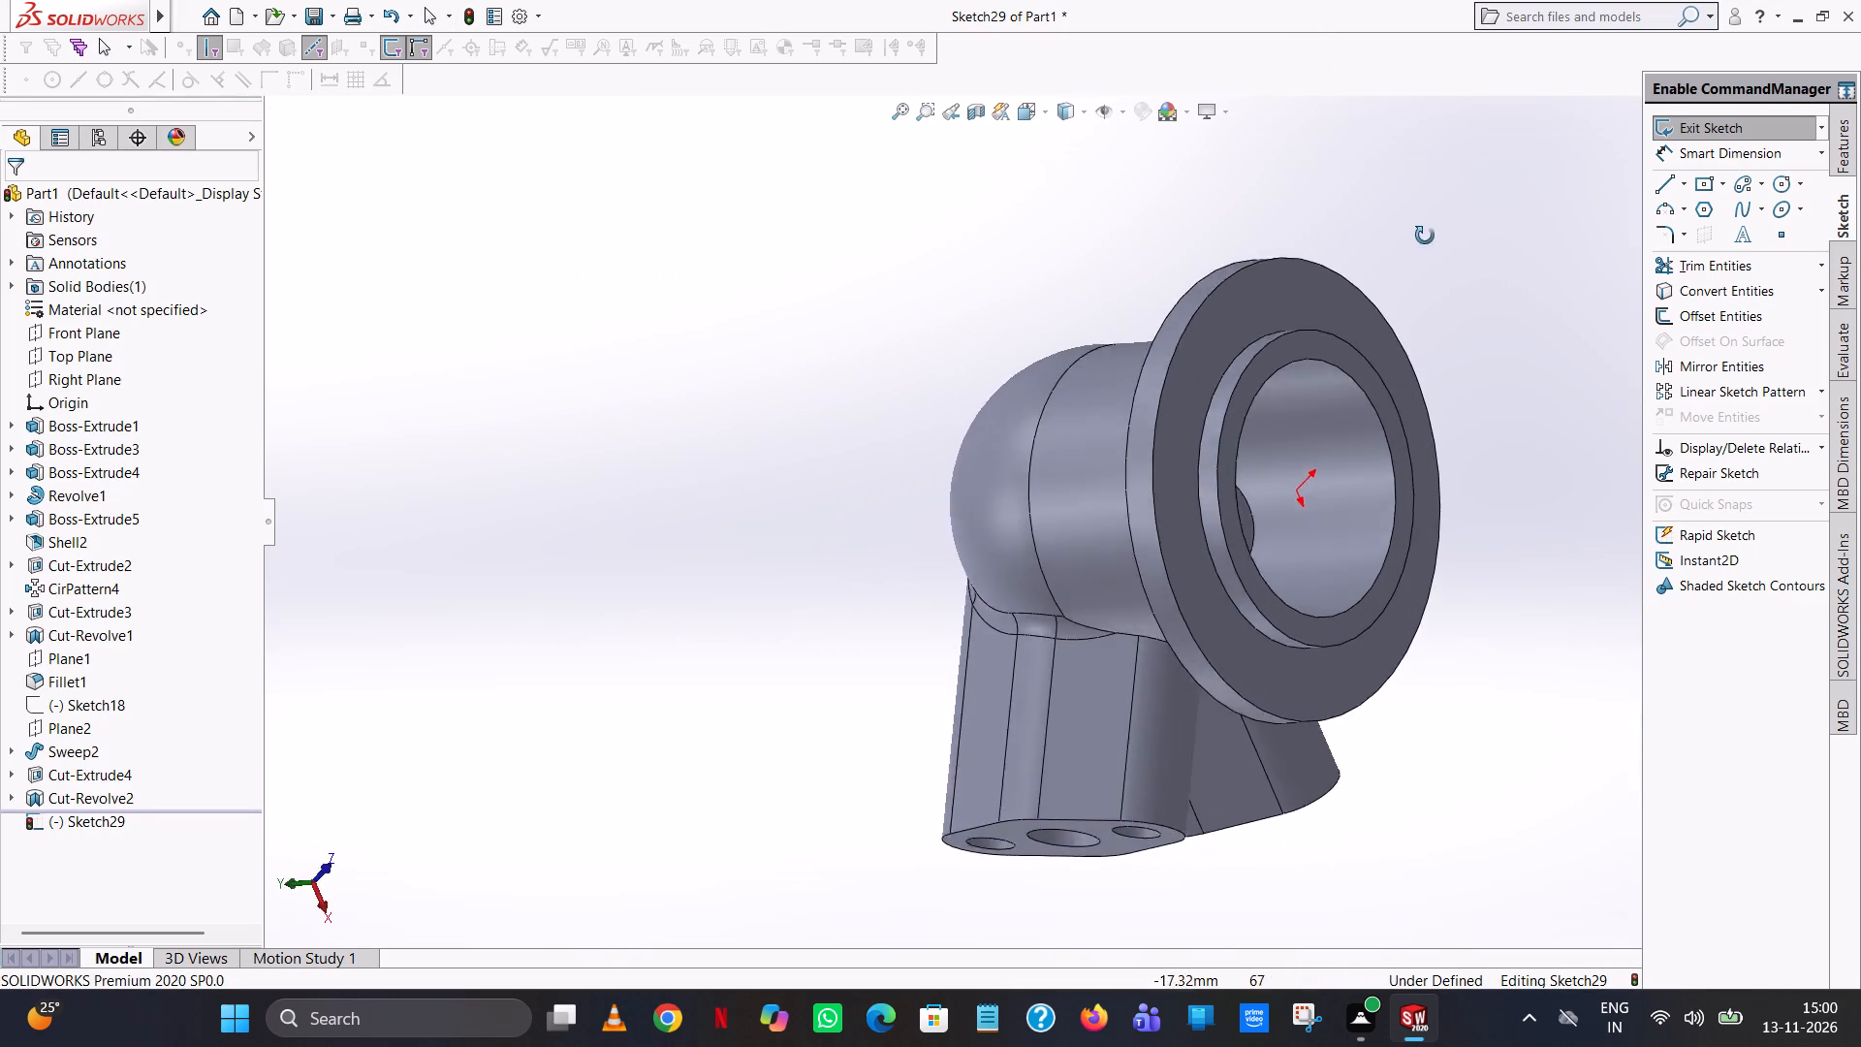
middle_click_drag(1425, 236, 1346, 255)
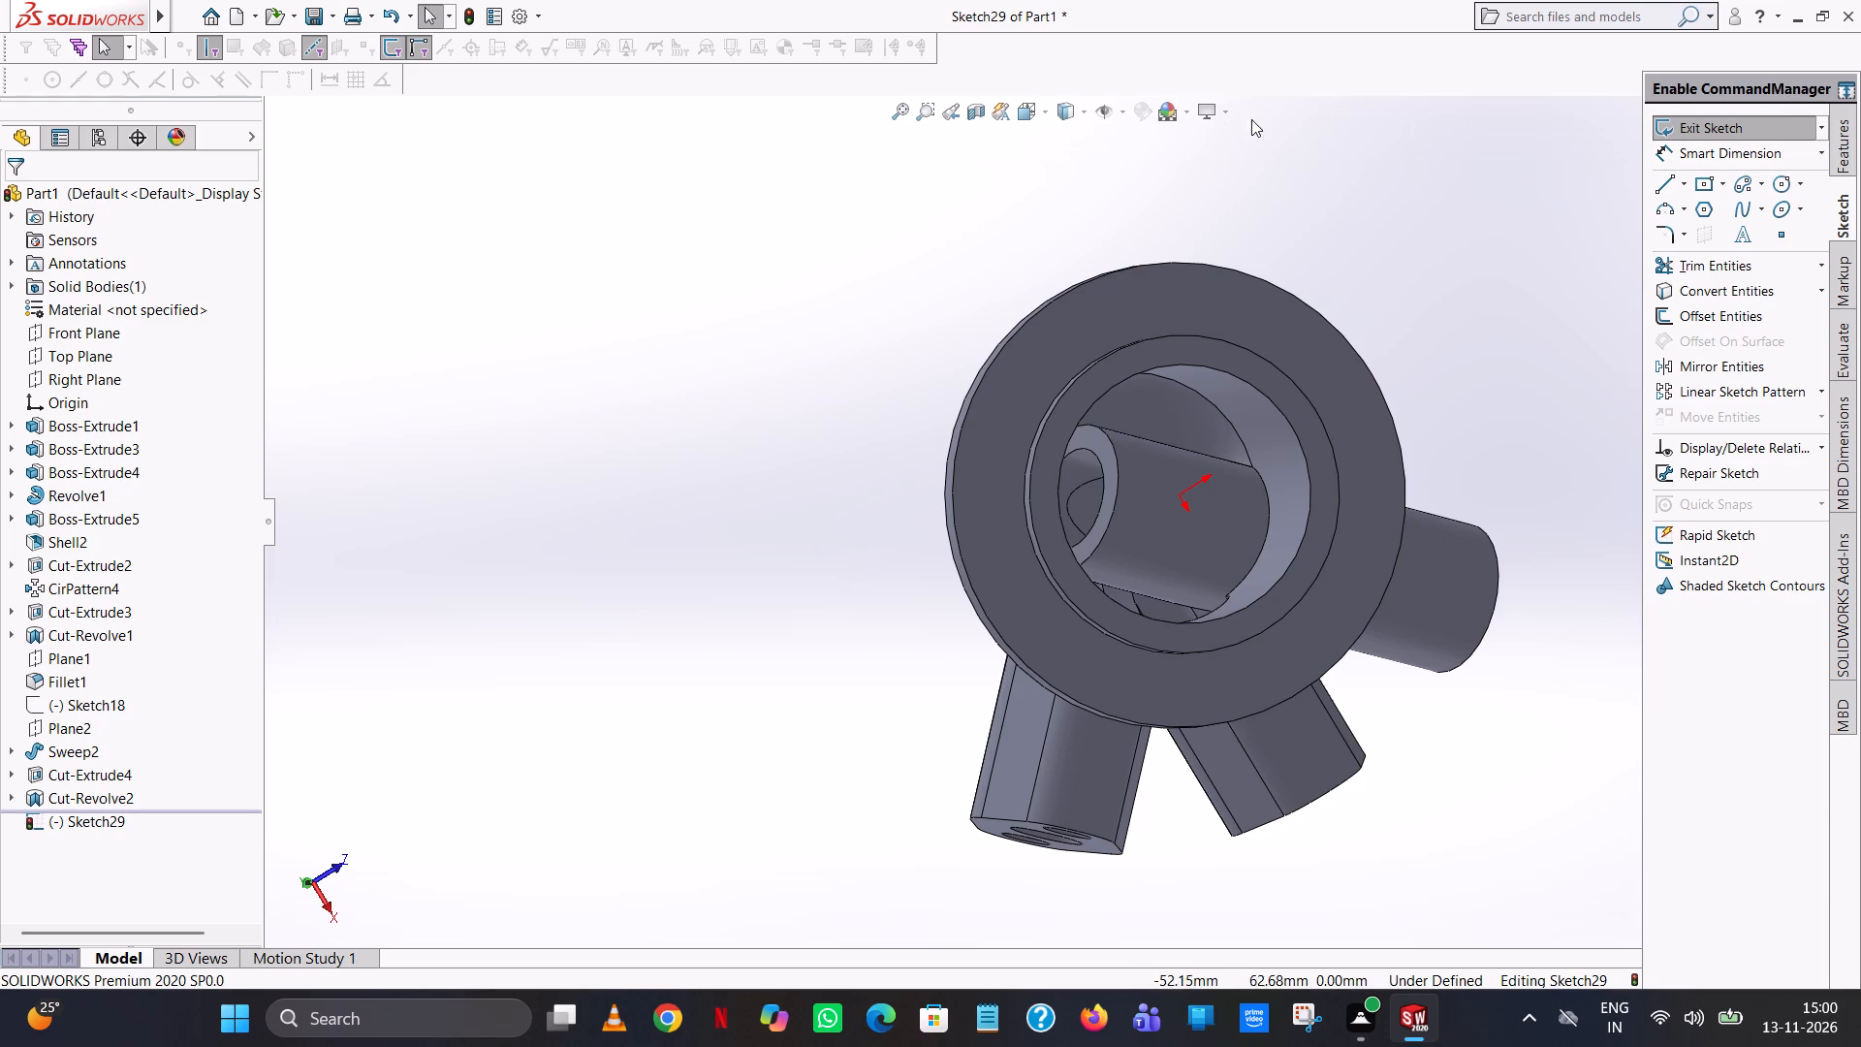
Sketch a circle of 26.5 mm radius centred on the origin, matching the base opening's inner edge.
left_click(1049, 103)
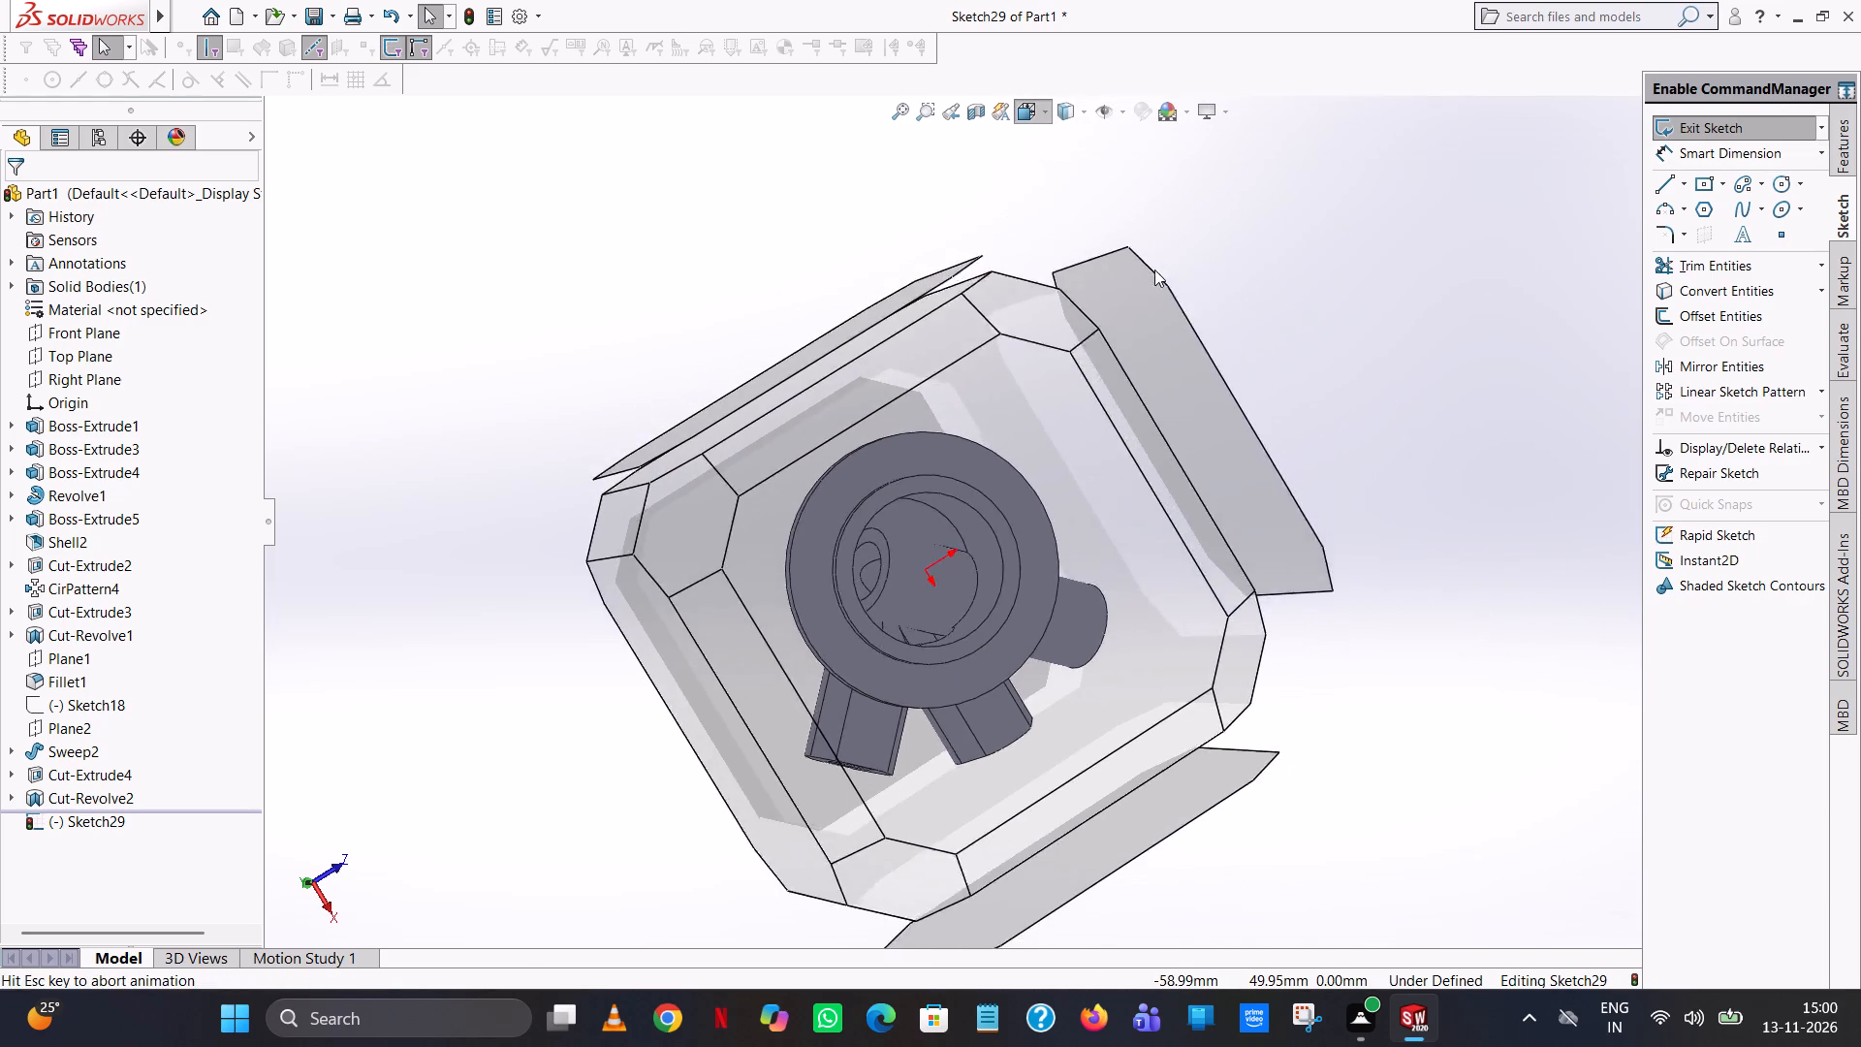
left_click(1132, 213)
scroll(1147, 780, "down", 1)
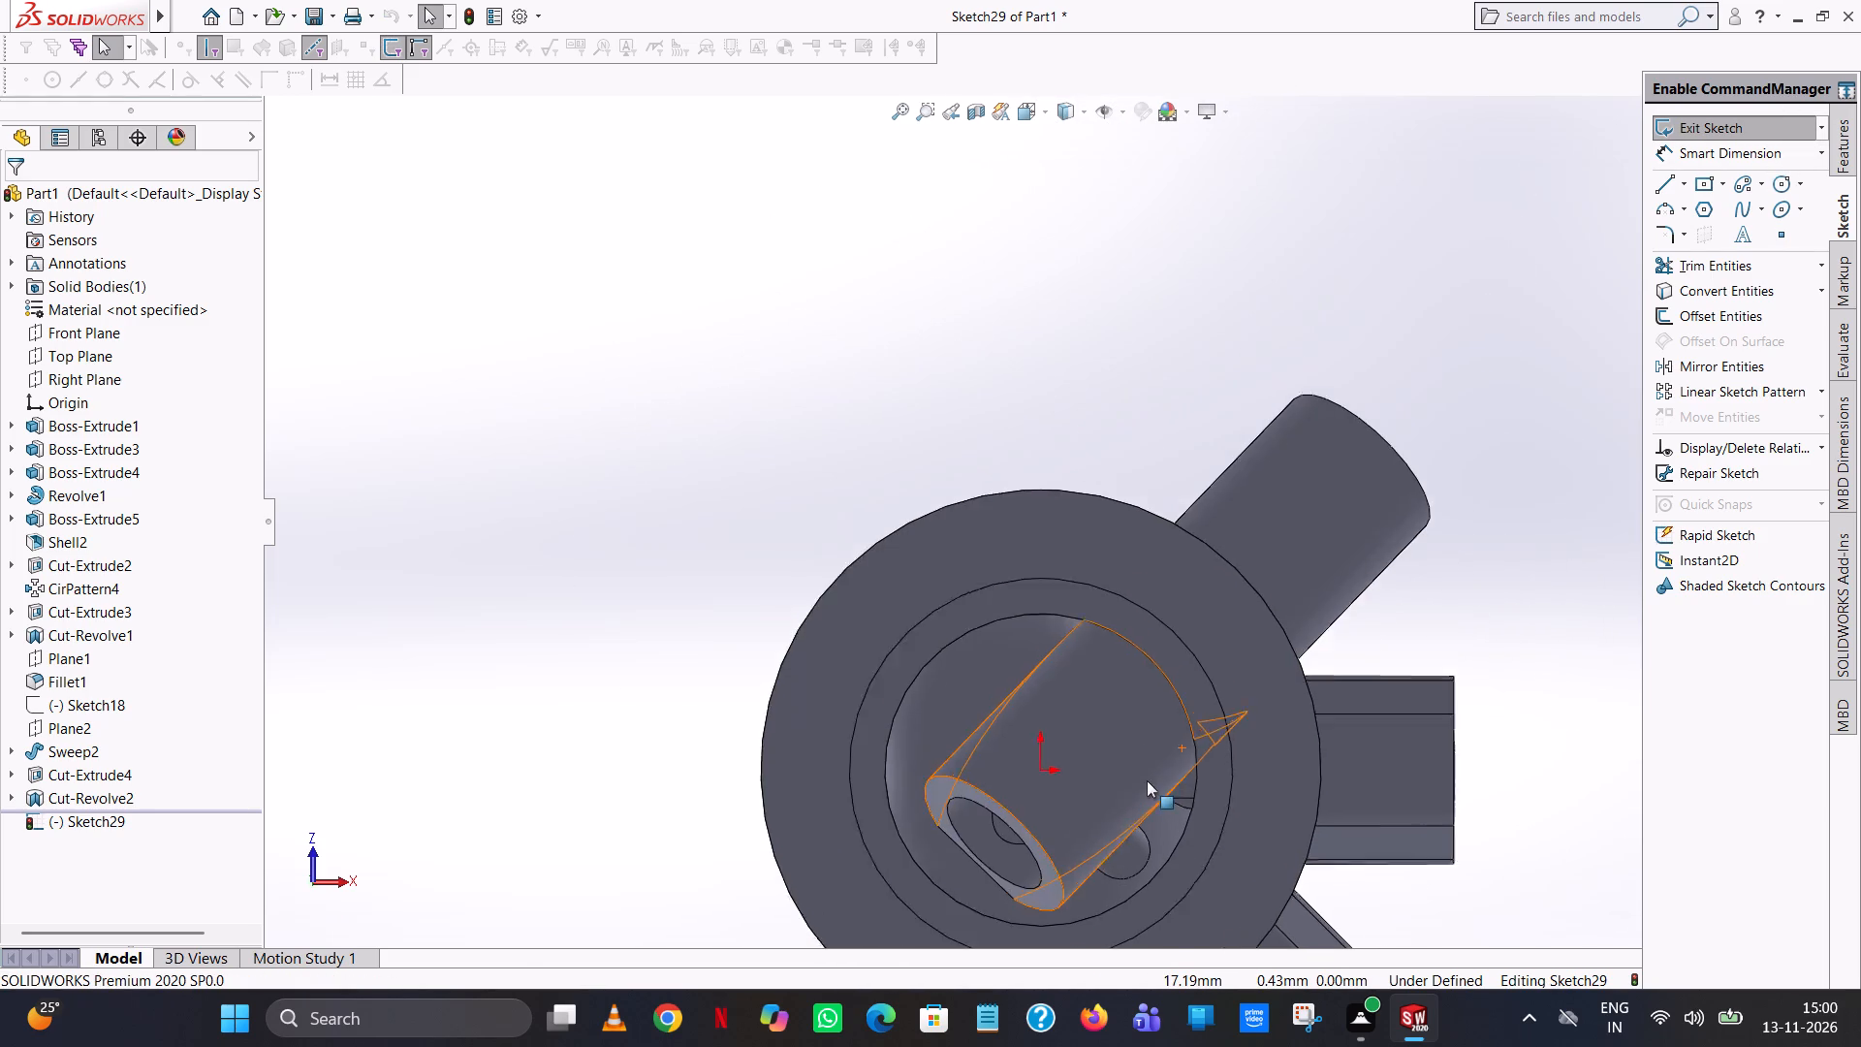
scroll(1147, 780, "down", 1)
scroll(1147, 780, "up", 6)
scroll(1105, 774, "down", 1)
scroll(1040, 548, "down", 5)
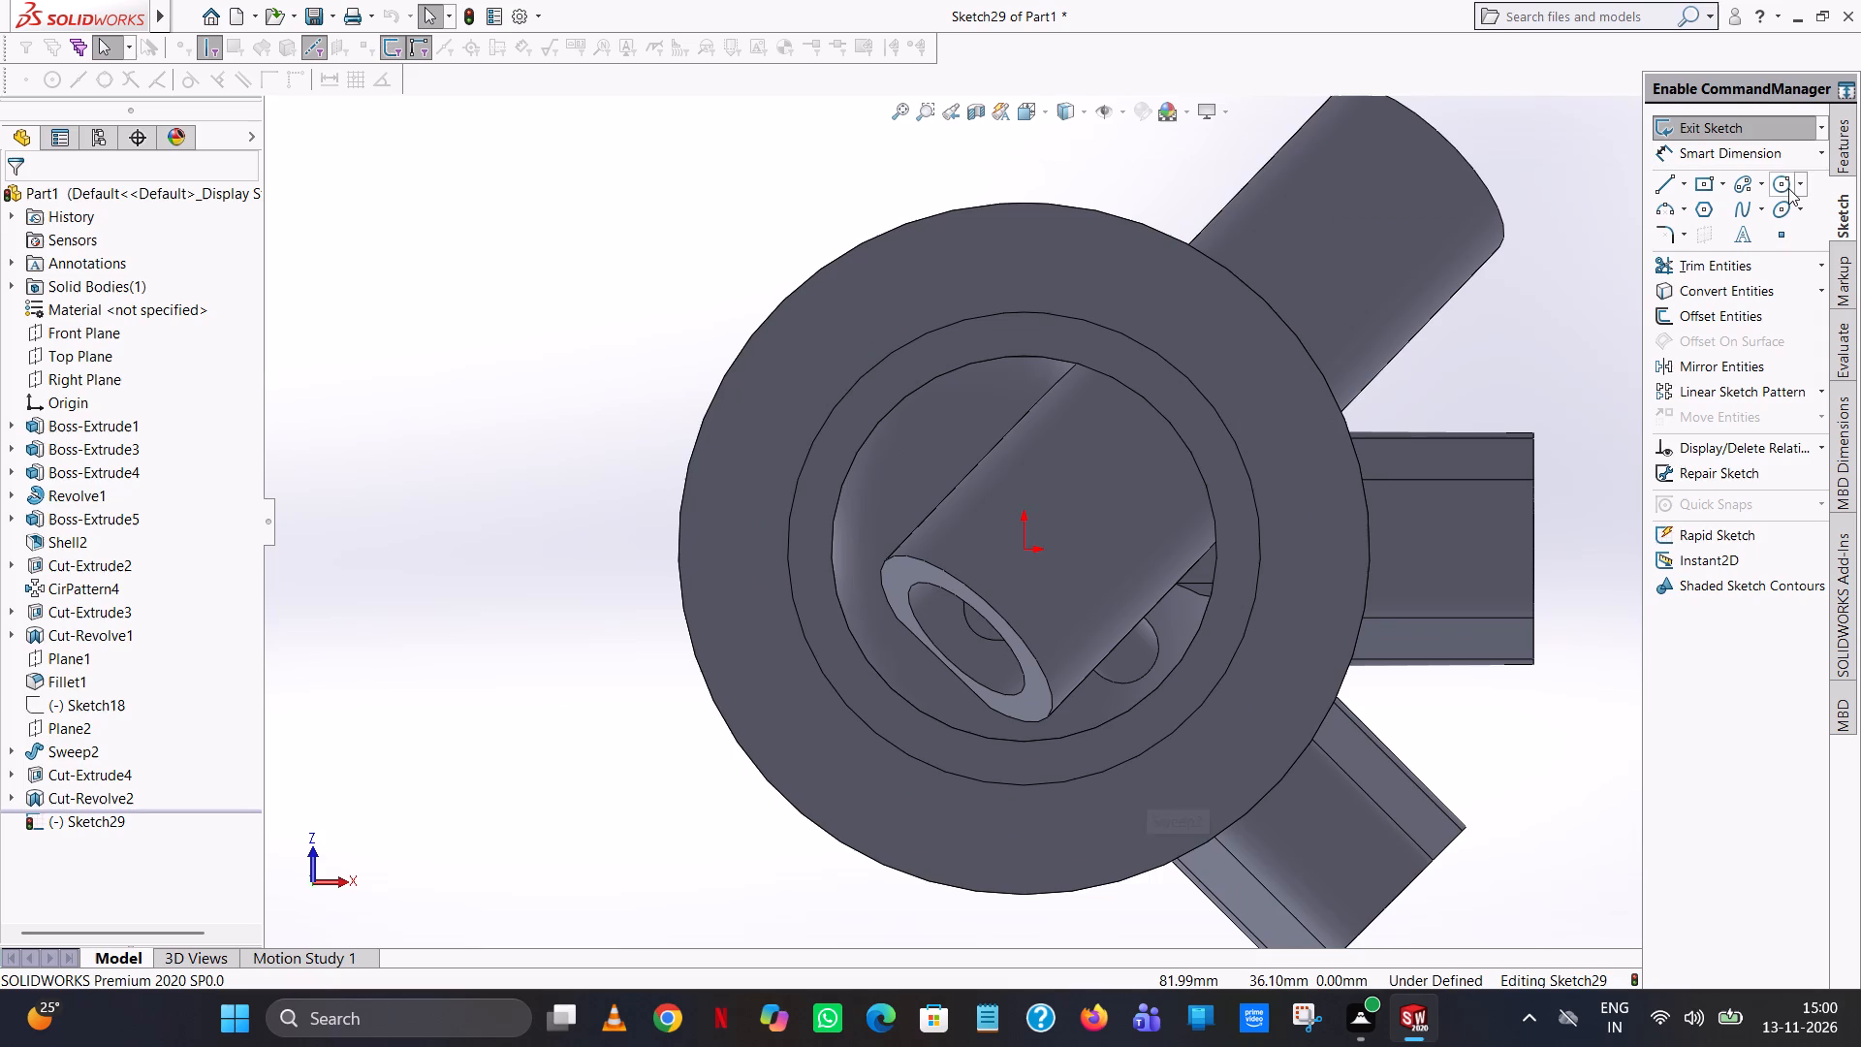
left_click(1788, 188)
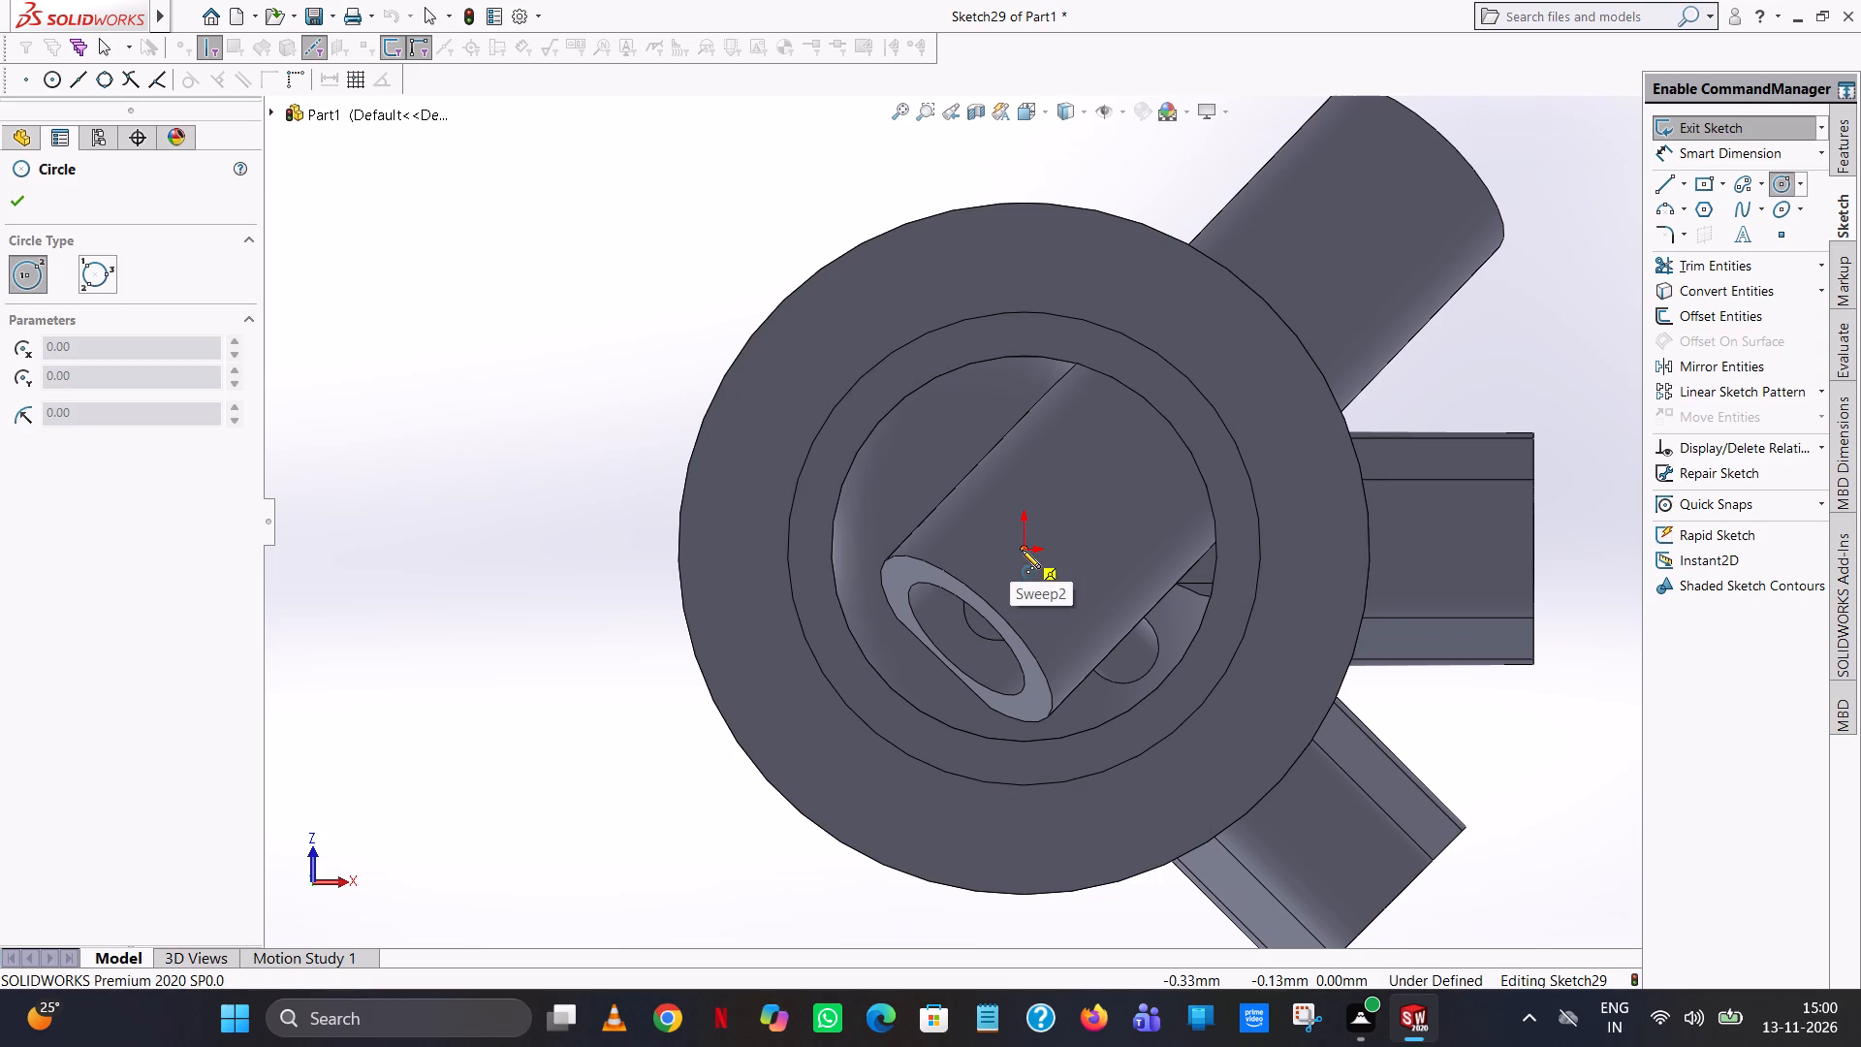
left_click(1022, 550)
left_click(1015, 356)
right_click(1015, 356)
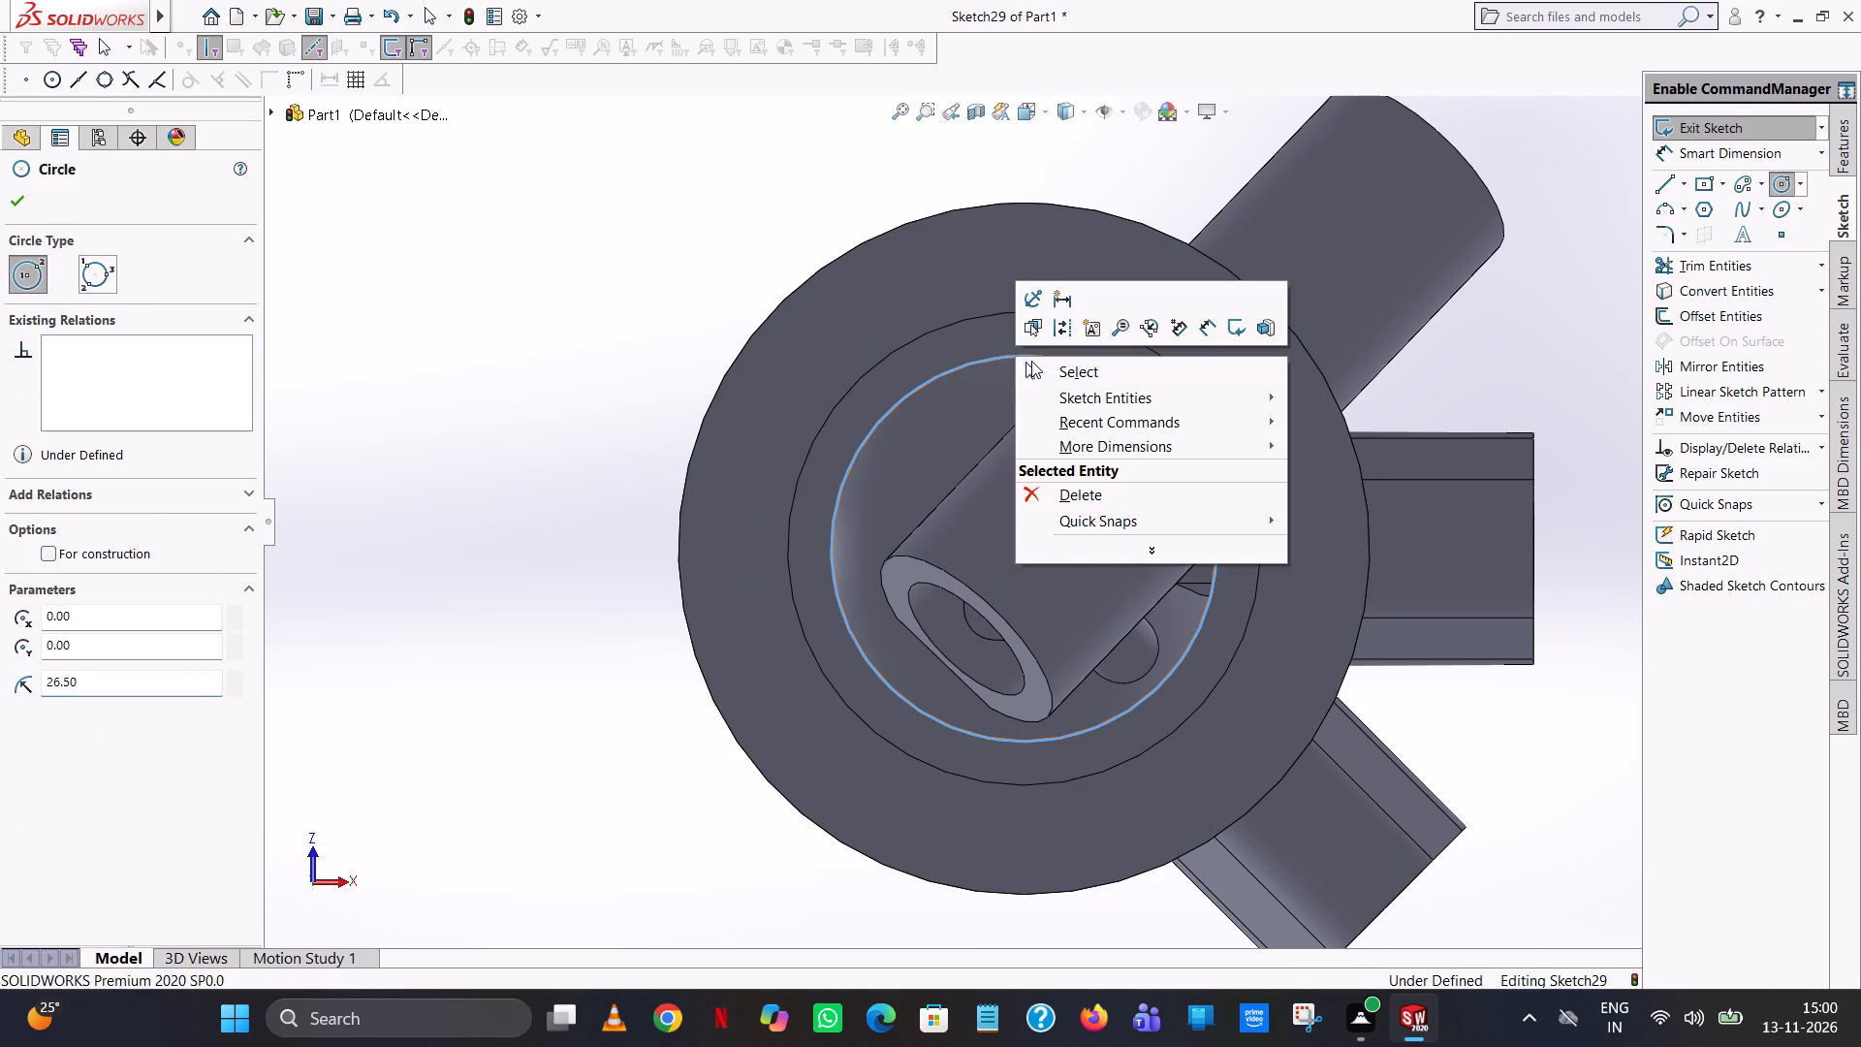
left_click(1034, 362)
Cut-extrude the circle Up To Vertex, ending at the circular edge where the cylindrical body meets the dome.
left_click(1841, 131)
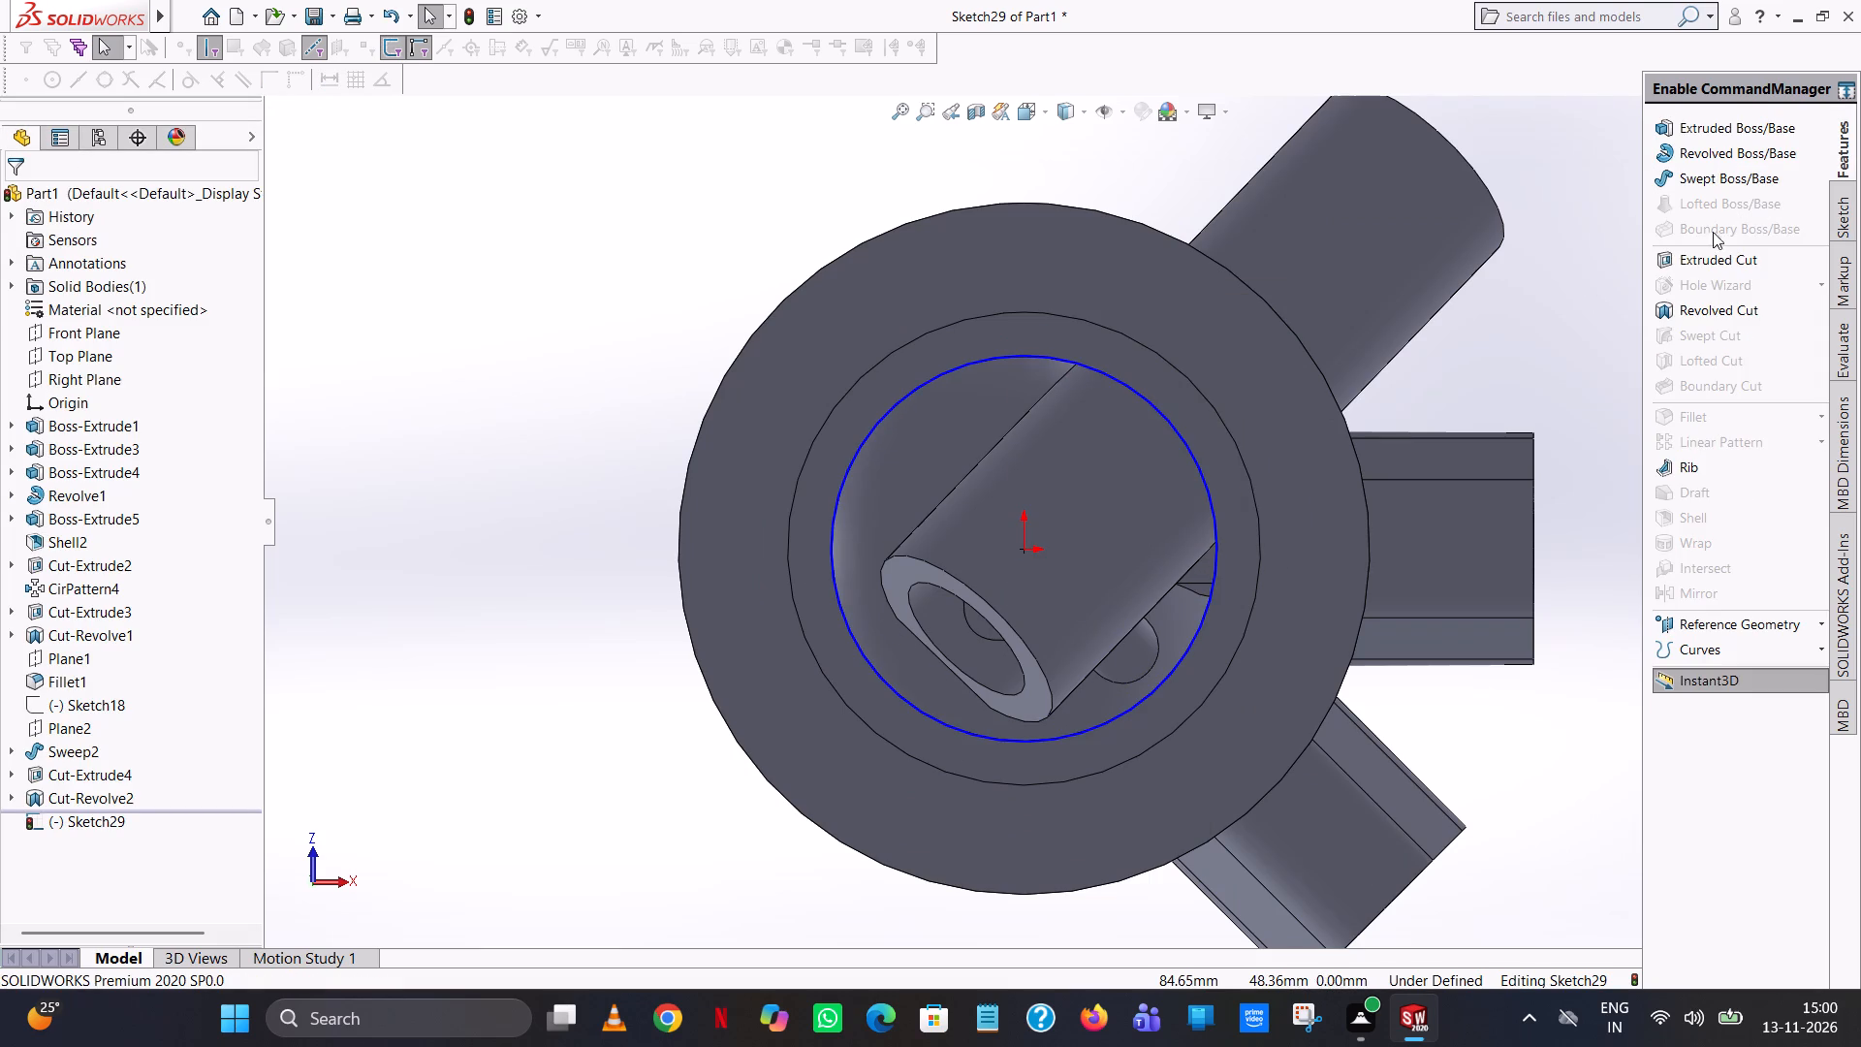
left_click(1677, 252)
middle_click_drag(908, 531, 1116, 459)
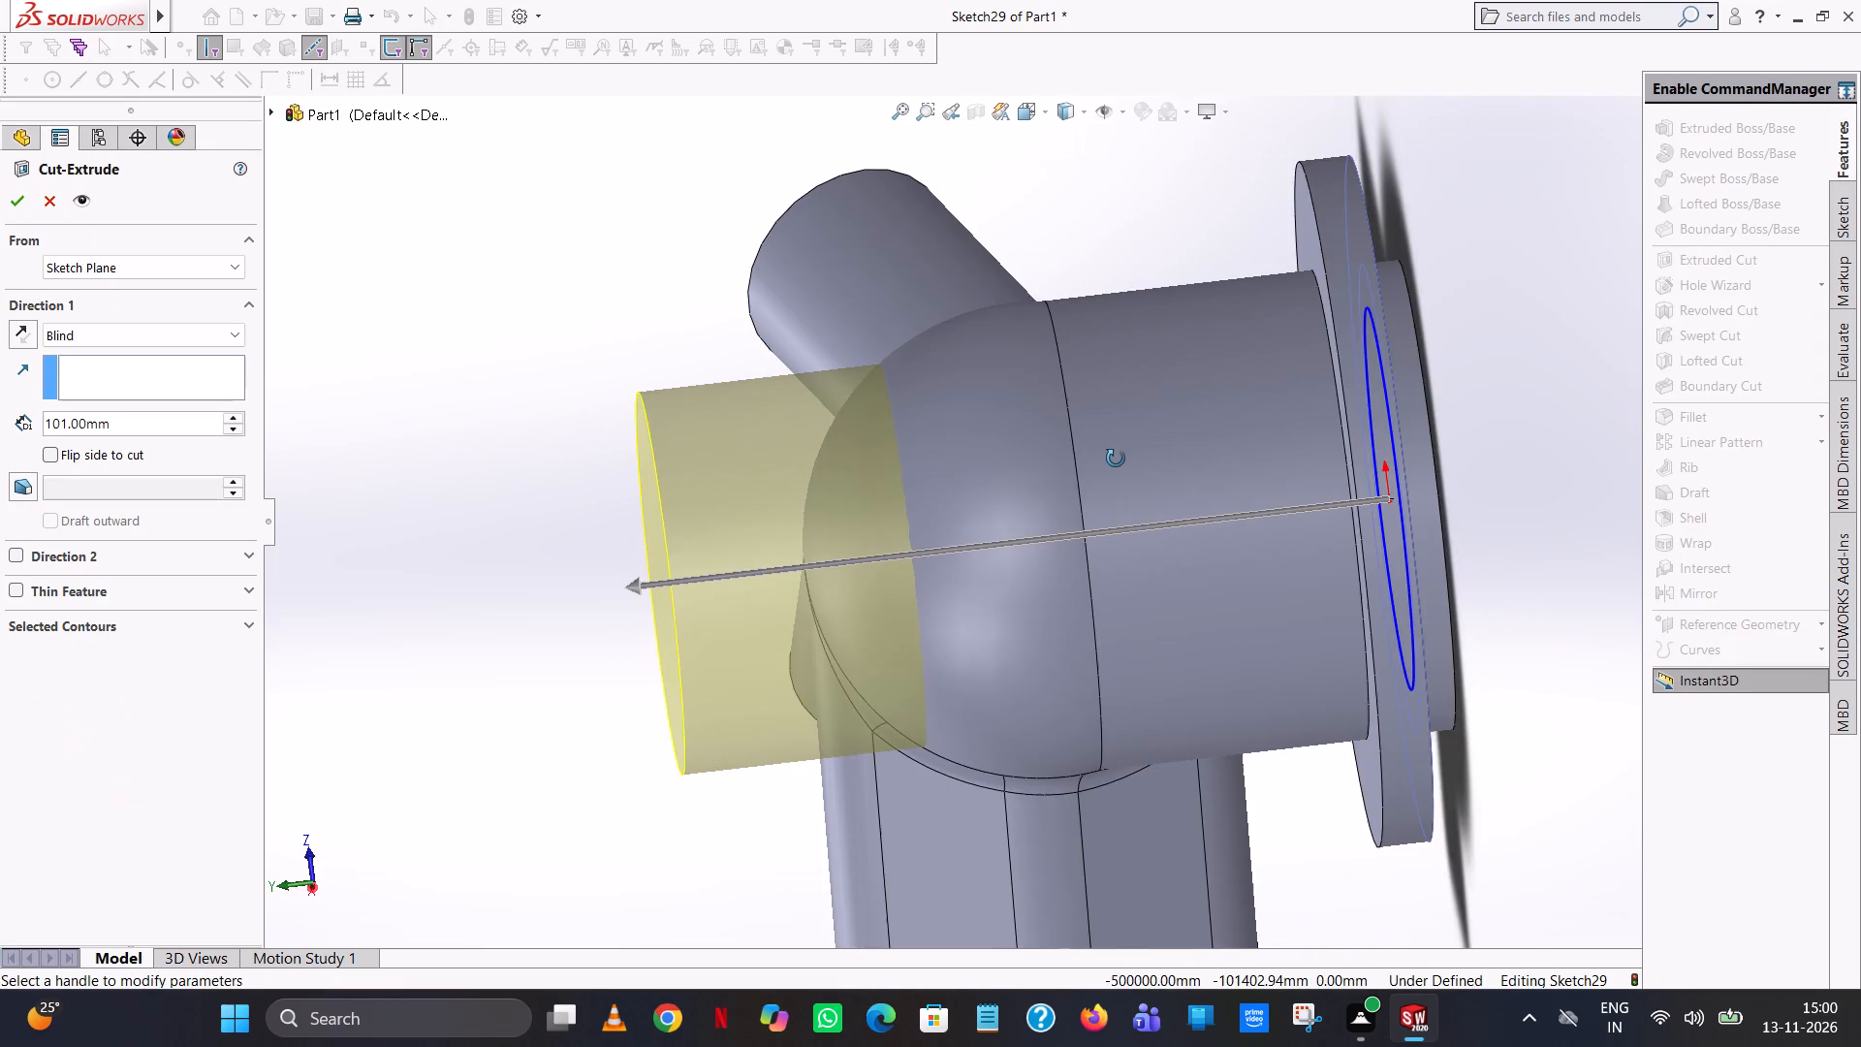
middle_click_drag(1116, 459, 1111, 459)
left_click(1069, 516)
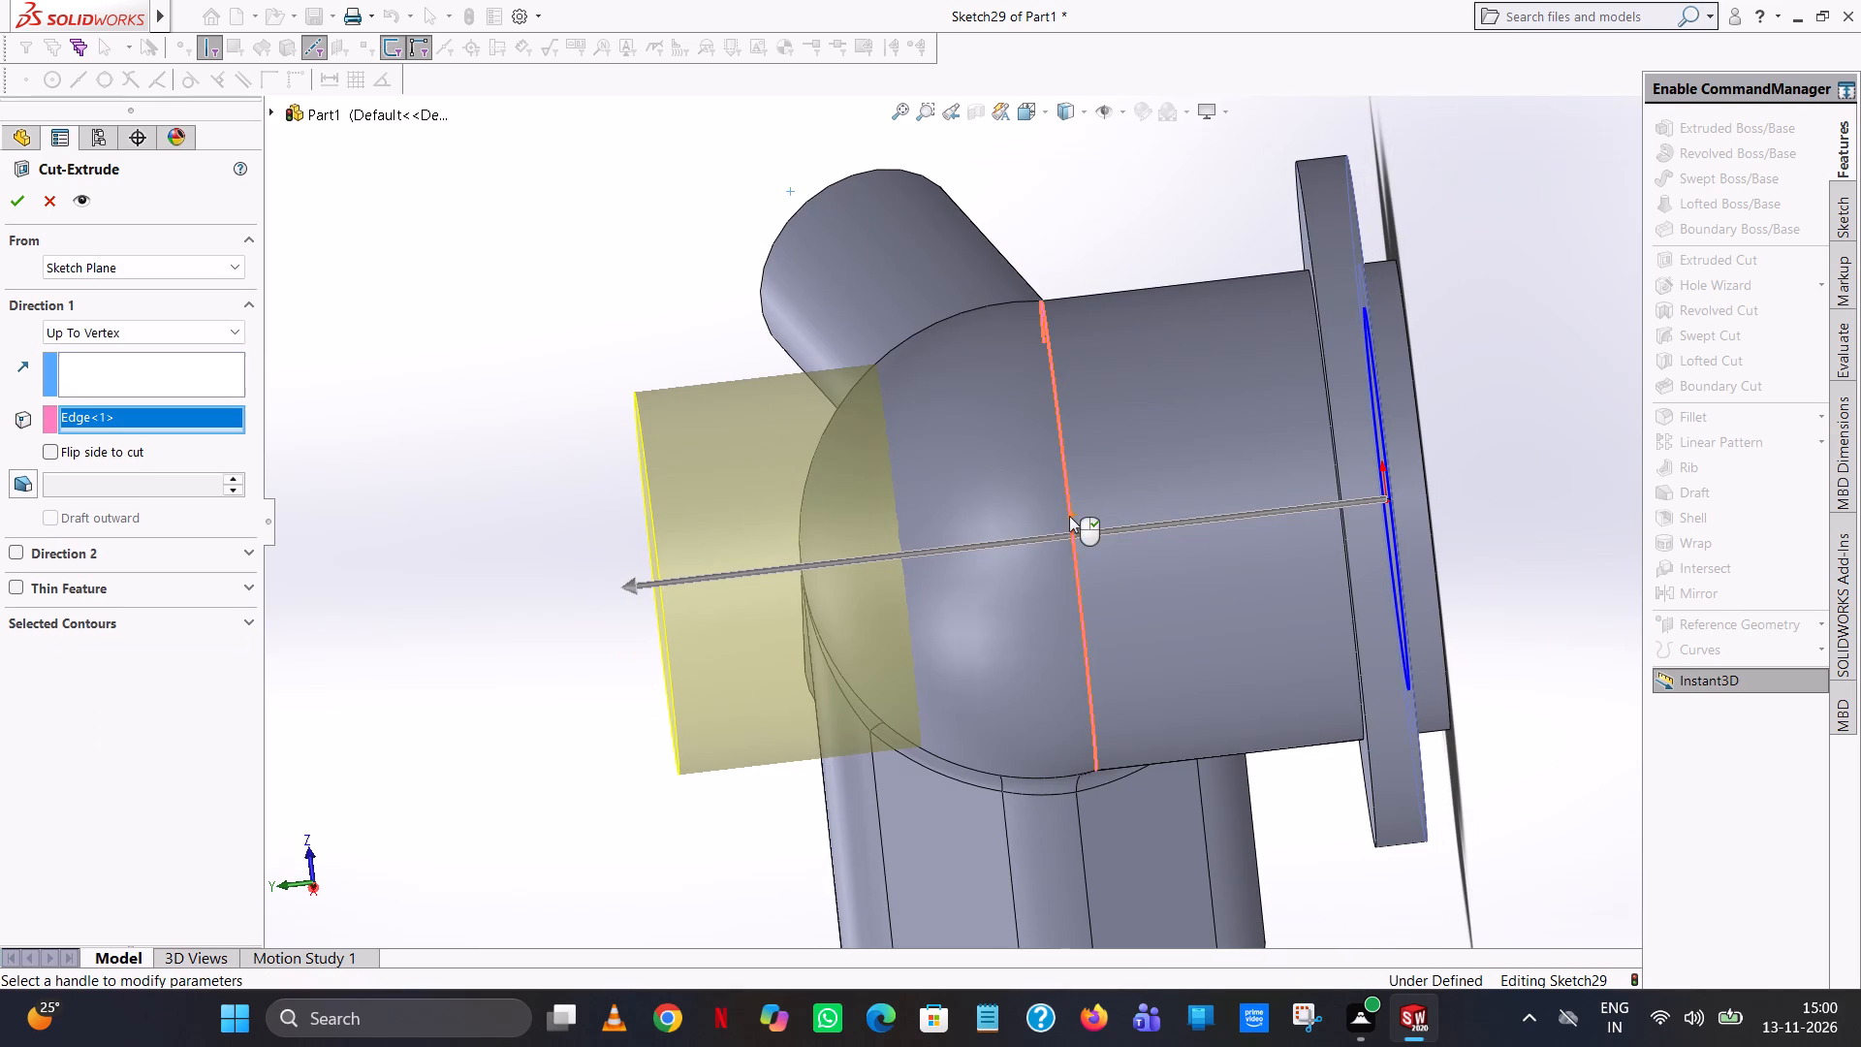
left_click(0, 203)
left_click(14, 196)
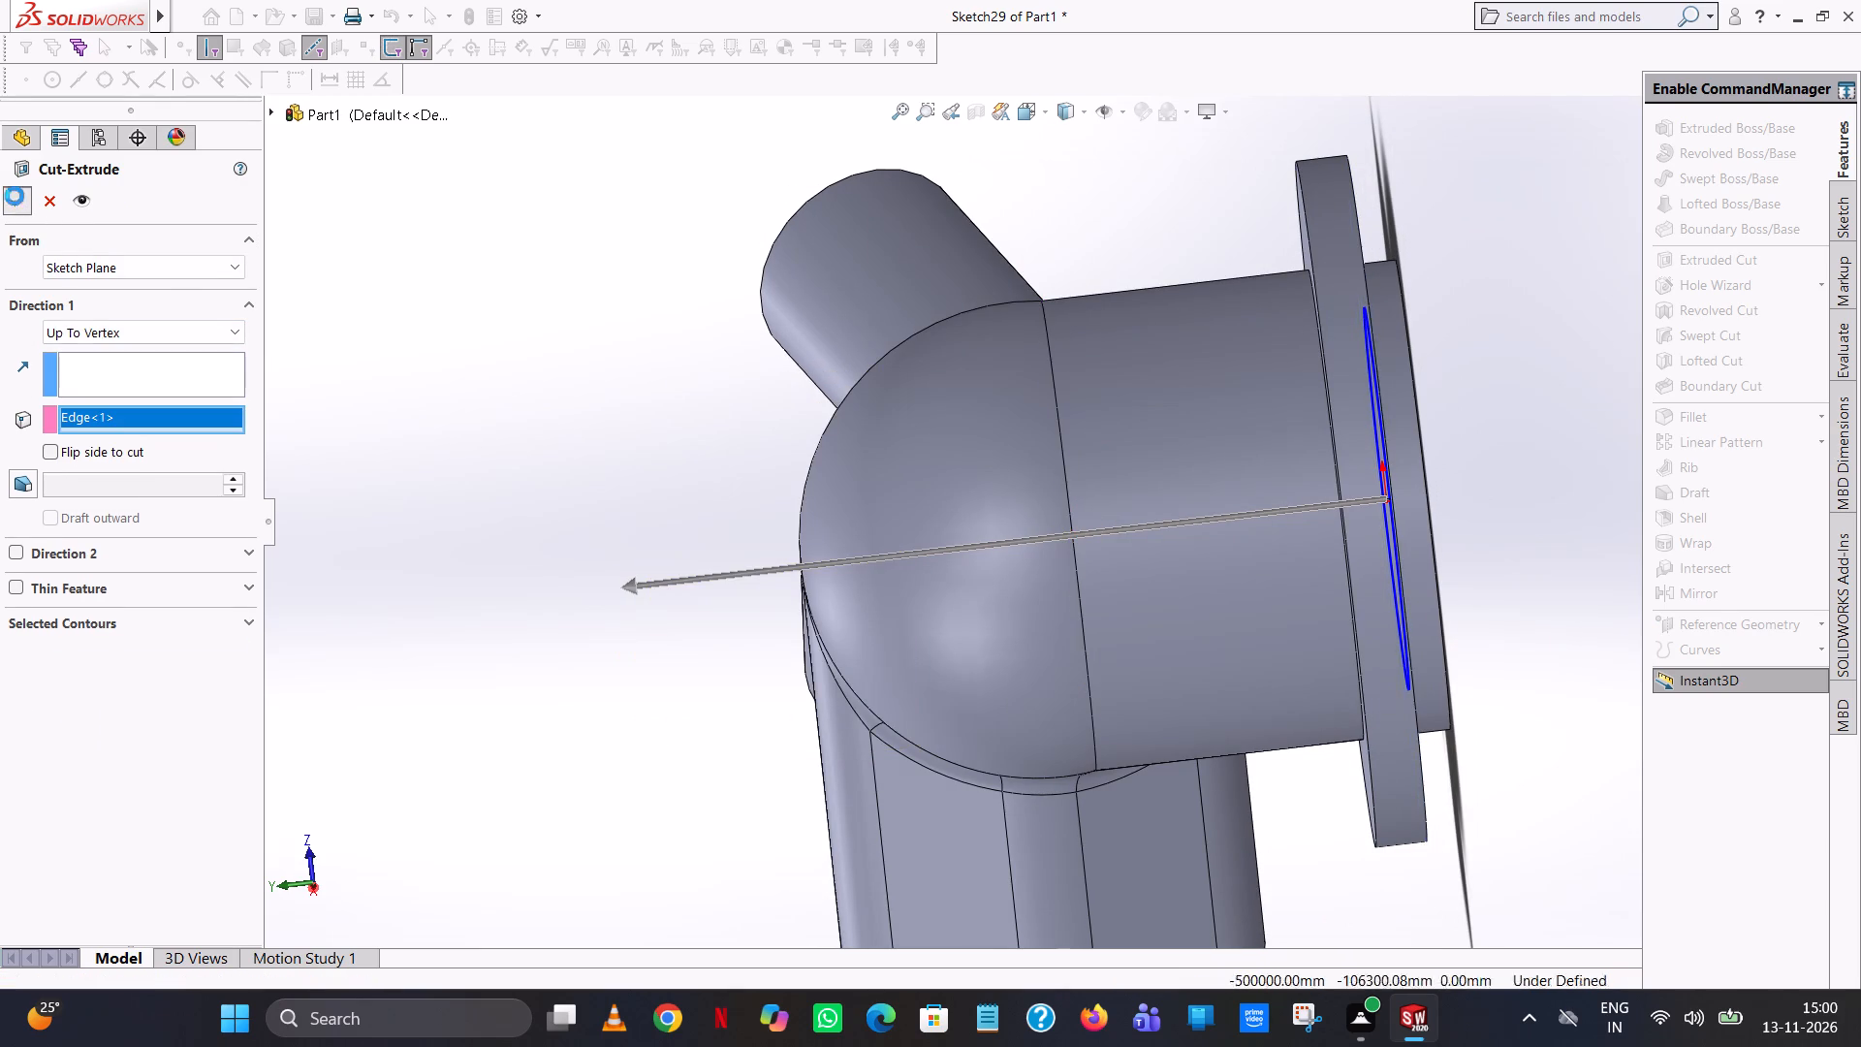
left_click(1504, 314)
Examine the cavity through the base opening, including the arm bore openings and dome interior, and check the outside of the fitting.
middle_click_drag(1492, 328, 1319, 334)
scroll(1492, 328, "up", 1)
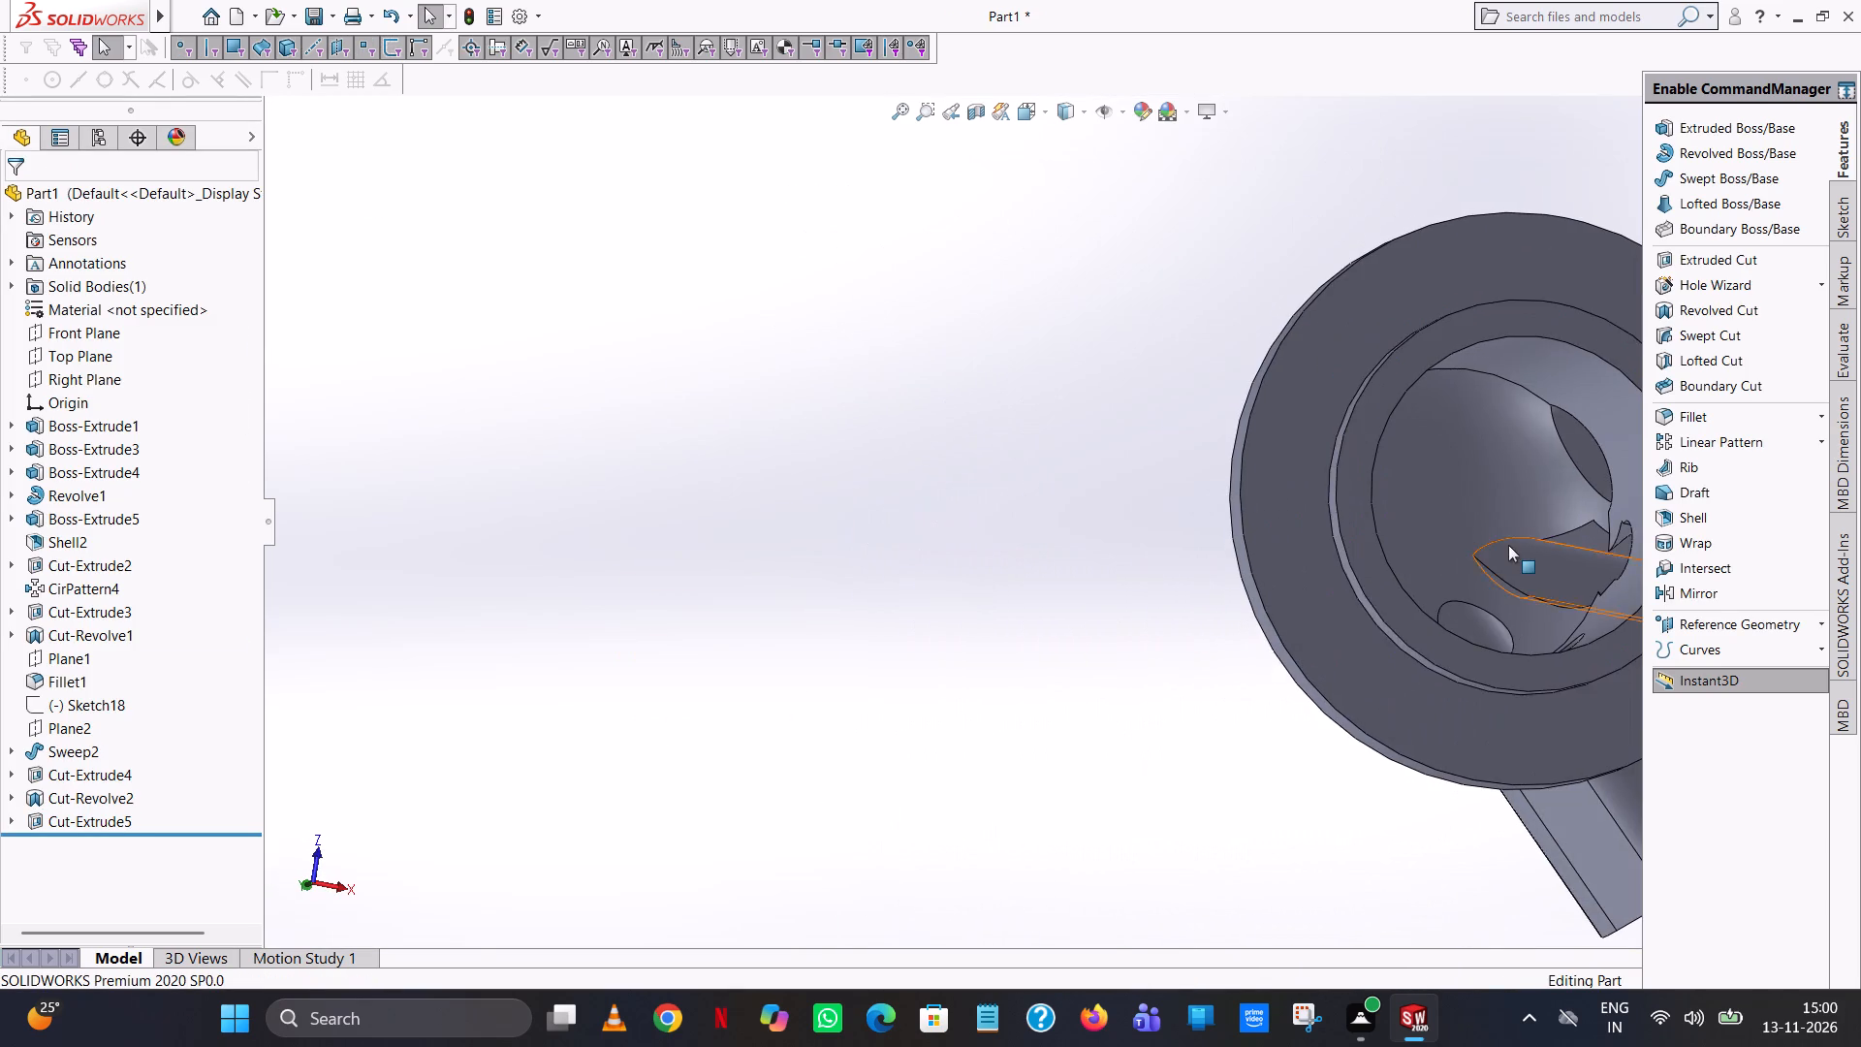
scroll(1508, 543, "up", 2)
middle_click_drag(1488, 548, 1479, 638)
scroll(1358, 536, "down", 5)
middle_click_drag(1375, 534, 1375, 505)
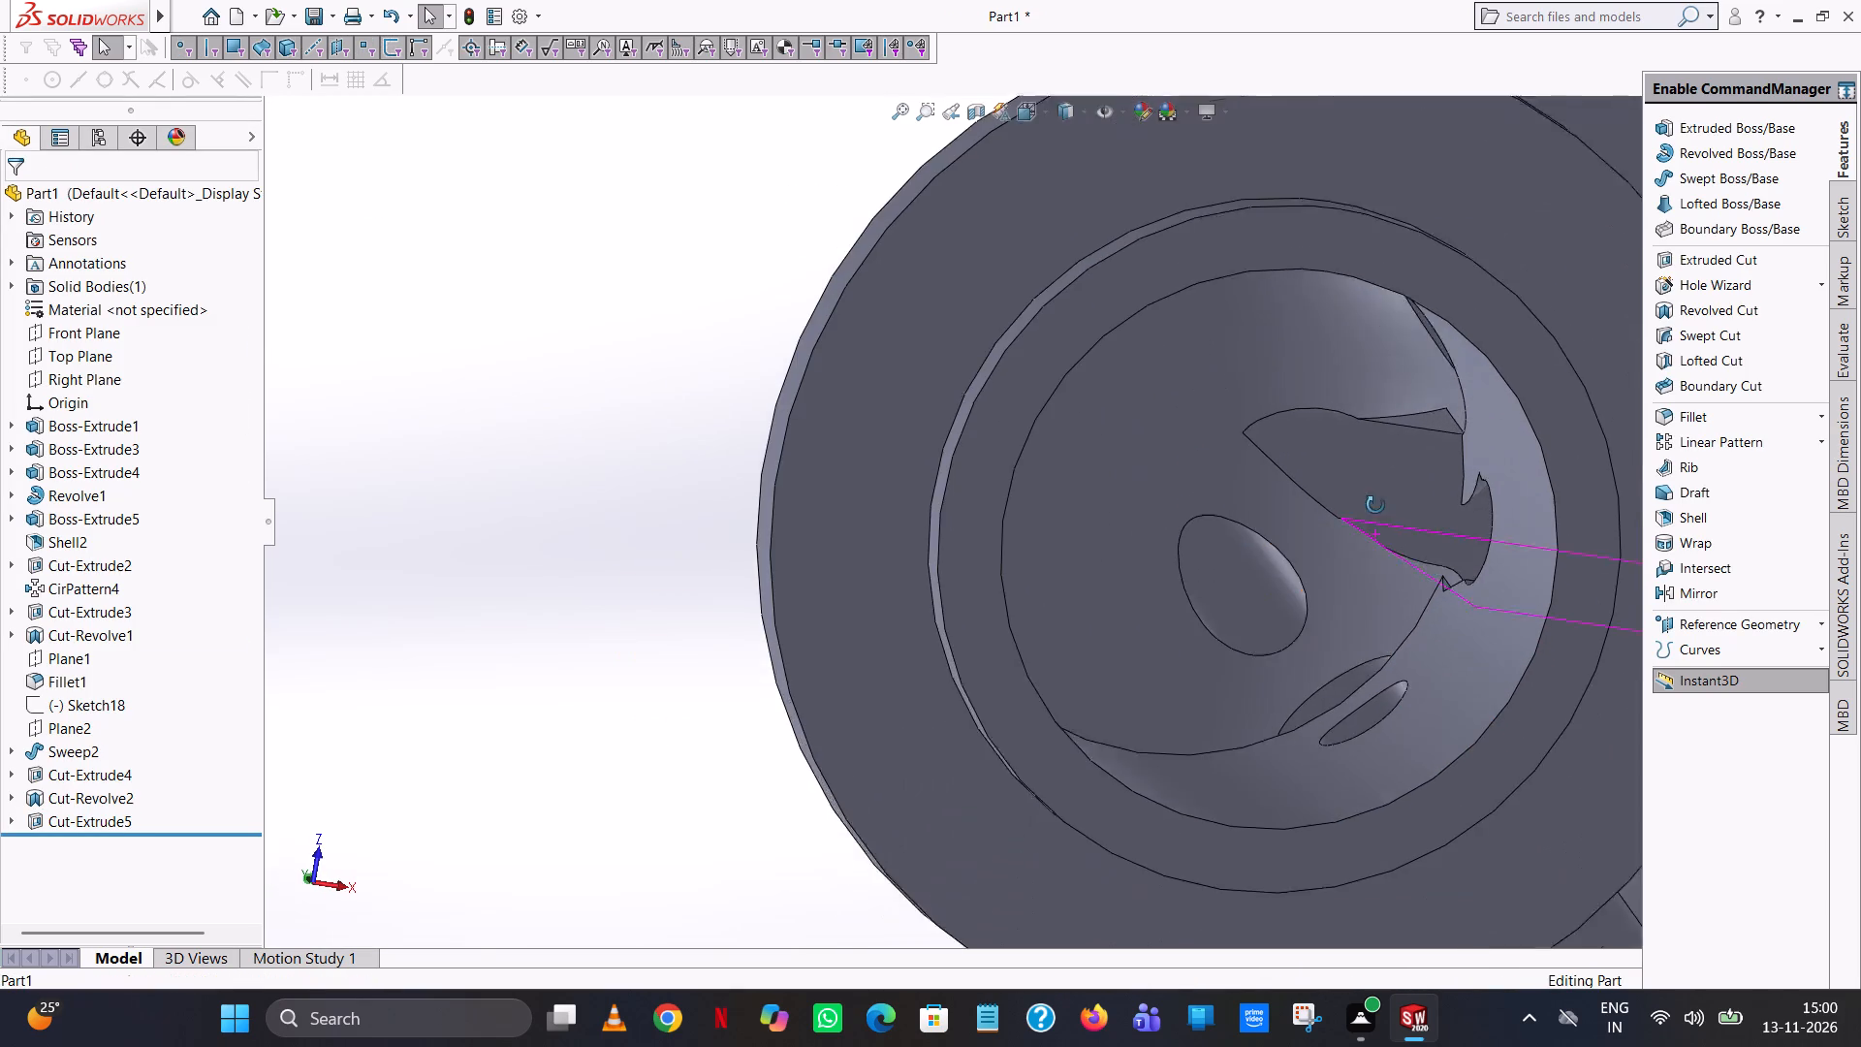
middle_click_drag(1375, 505, 1339, 536)
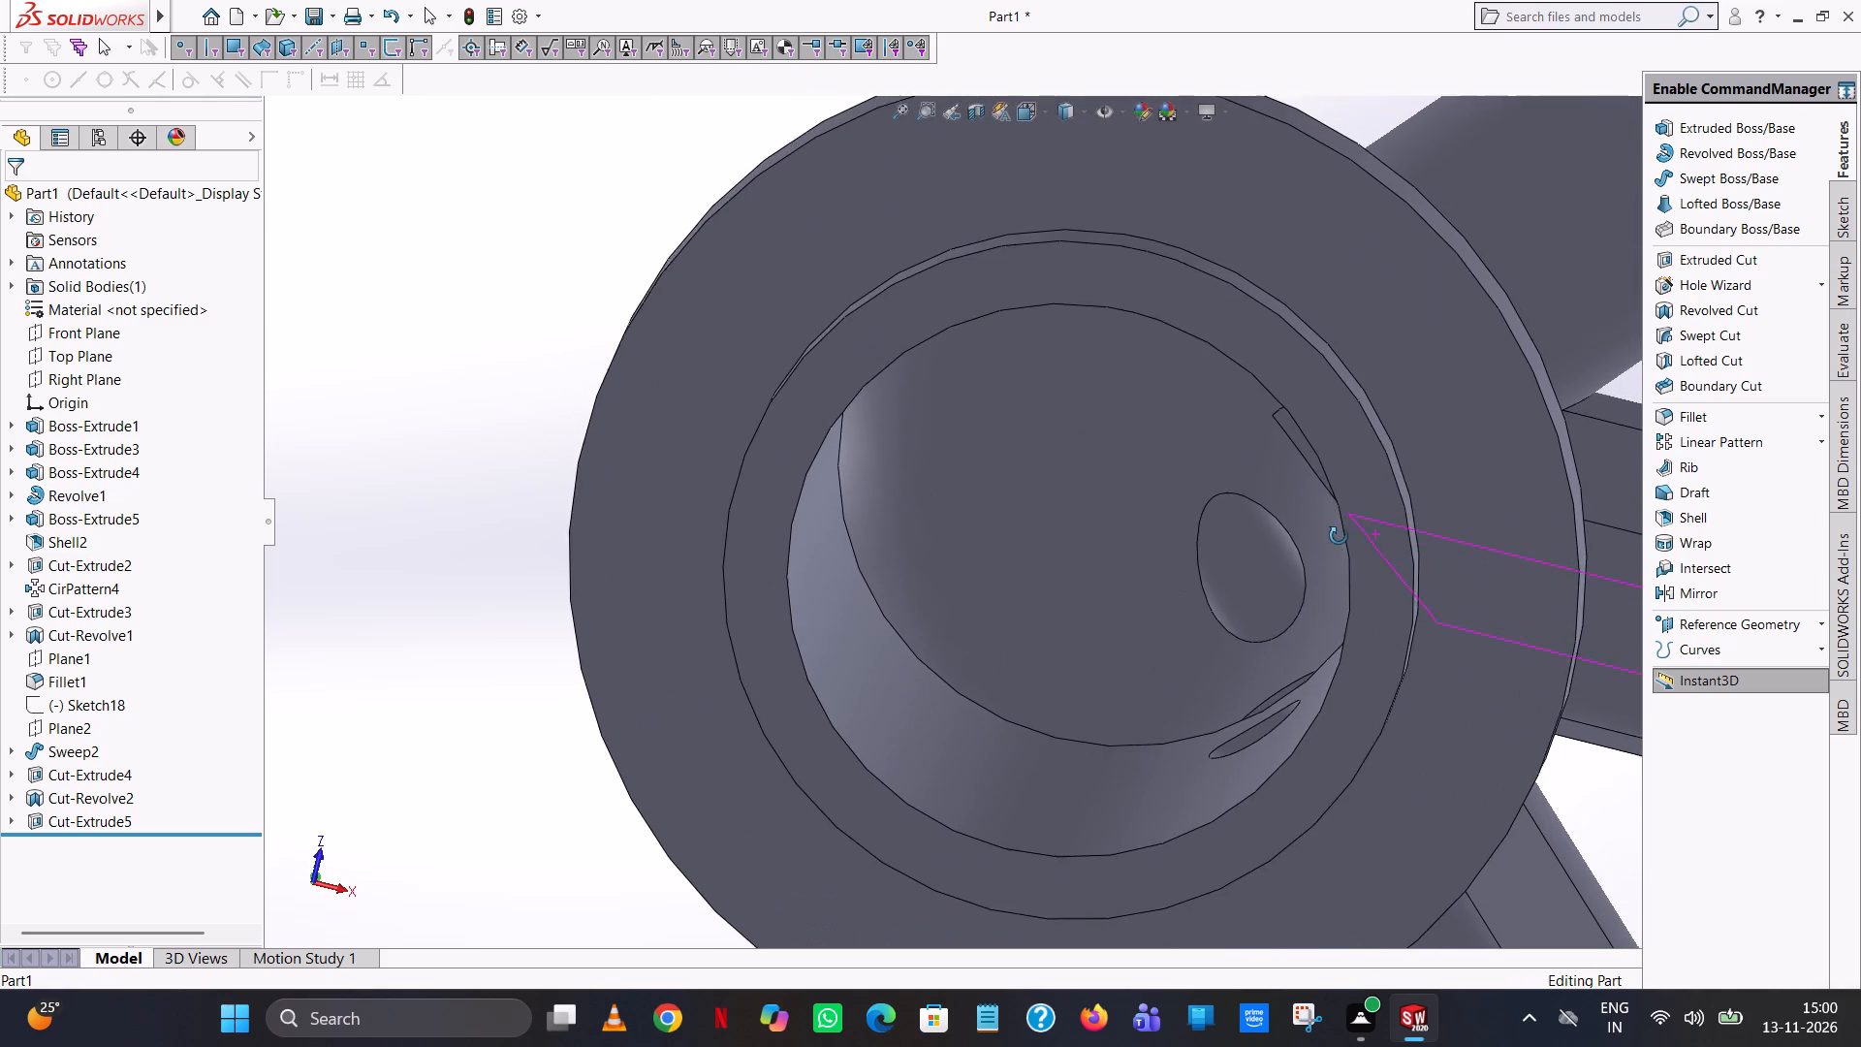
middle_click_drag(1339, 536, 1340, 537)
middle_click_drag(1043, 528, 1081, 500)
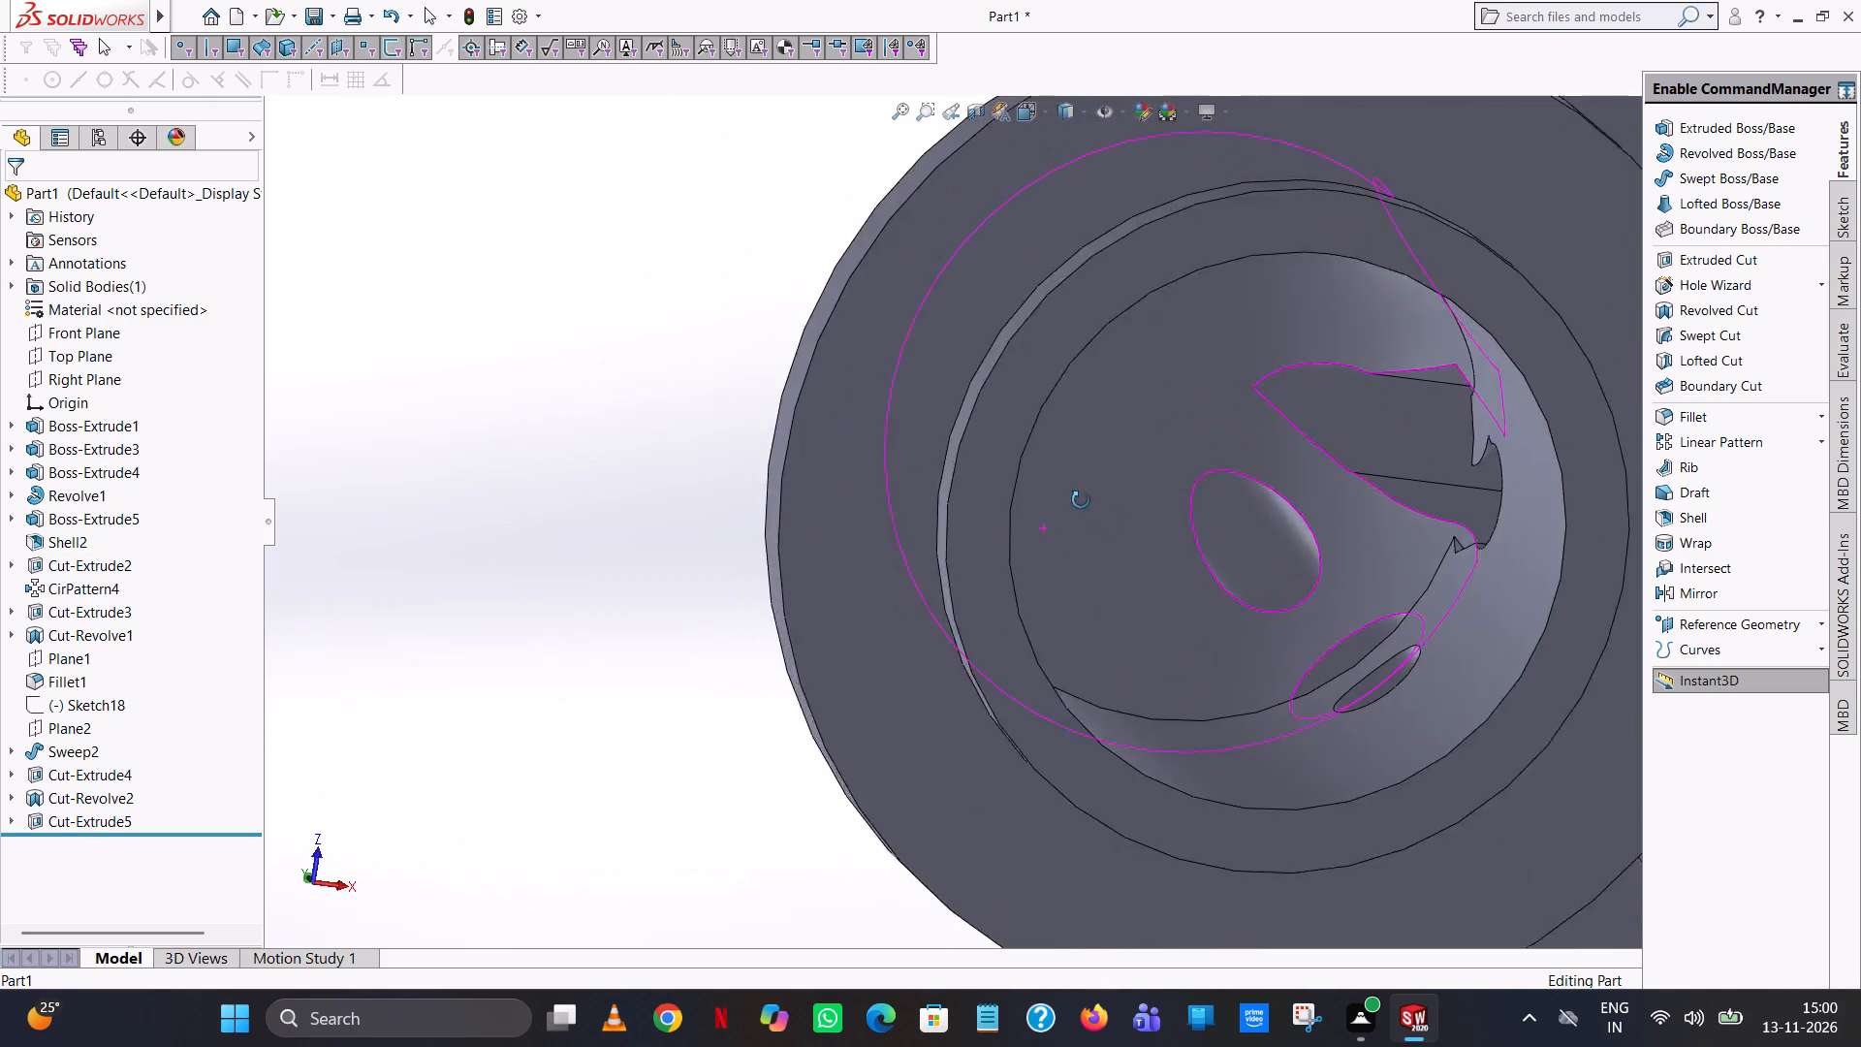
middle_click_drag(1081, 500, 1120, 541)
scroll(1449, 686, "up", 1)
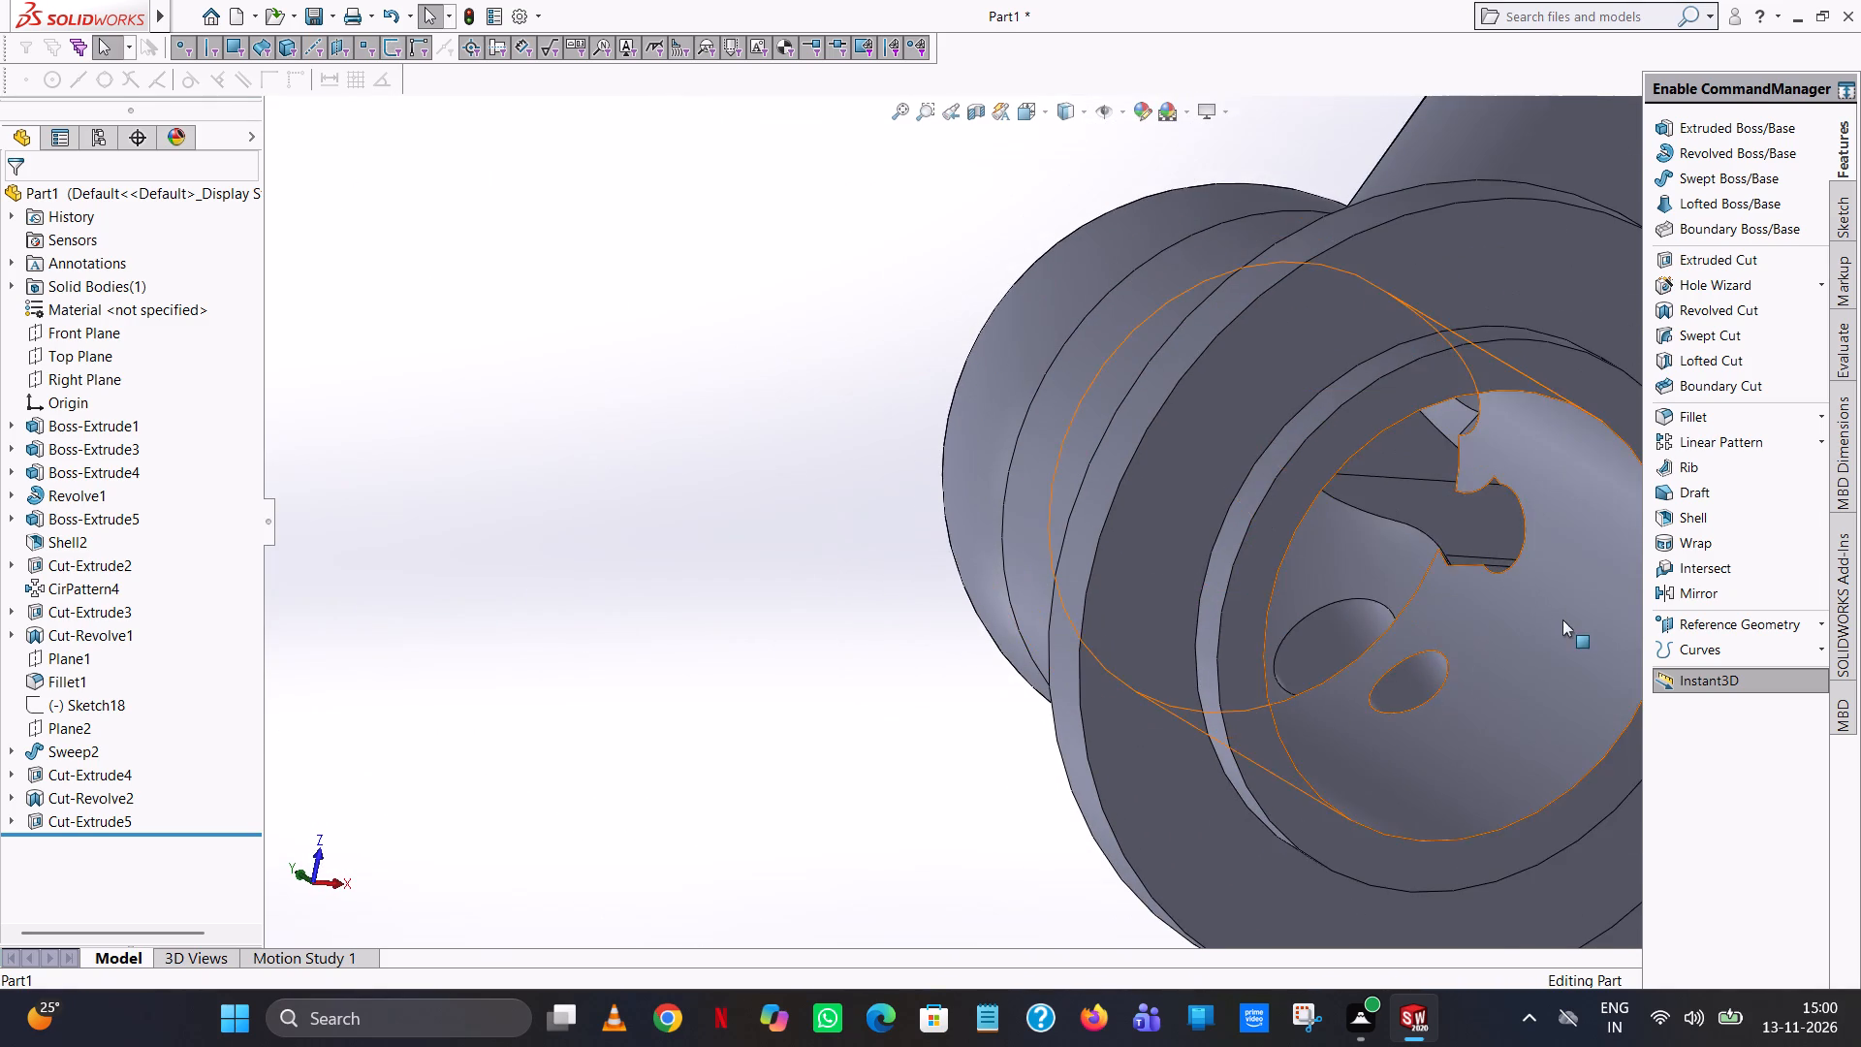
scroll(1562, 619, "down", 5)
middle_click_drag(1343, 498, 1300, 362)
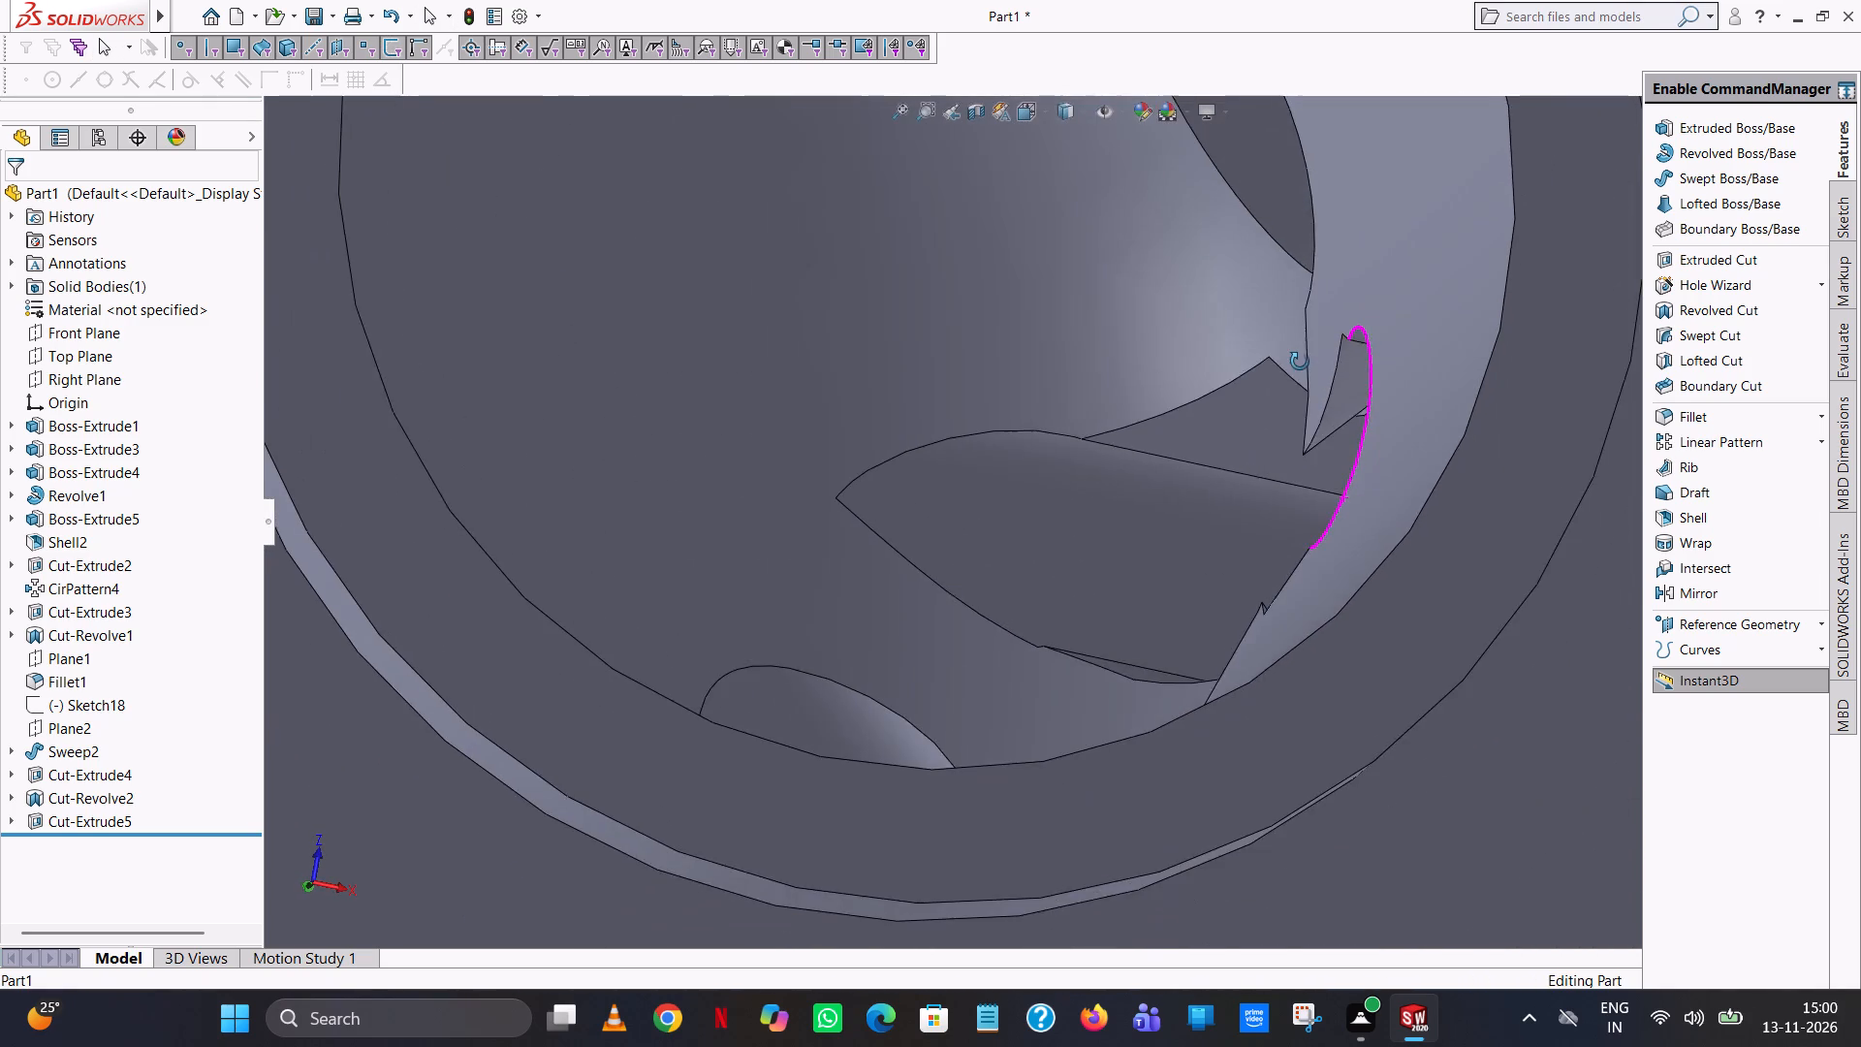
middle_click_drag(1300, 362, 1309, 380)
scroll(1309, 363, "up", 4)
middle_click_drag(1309, 359, 1292, 261)
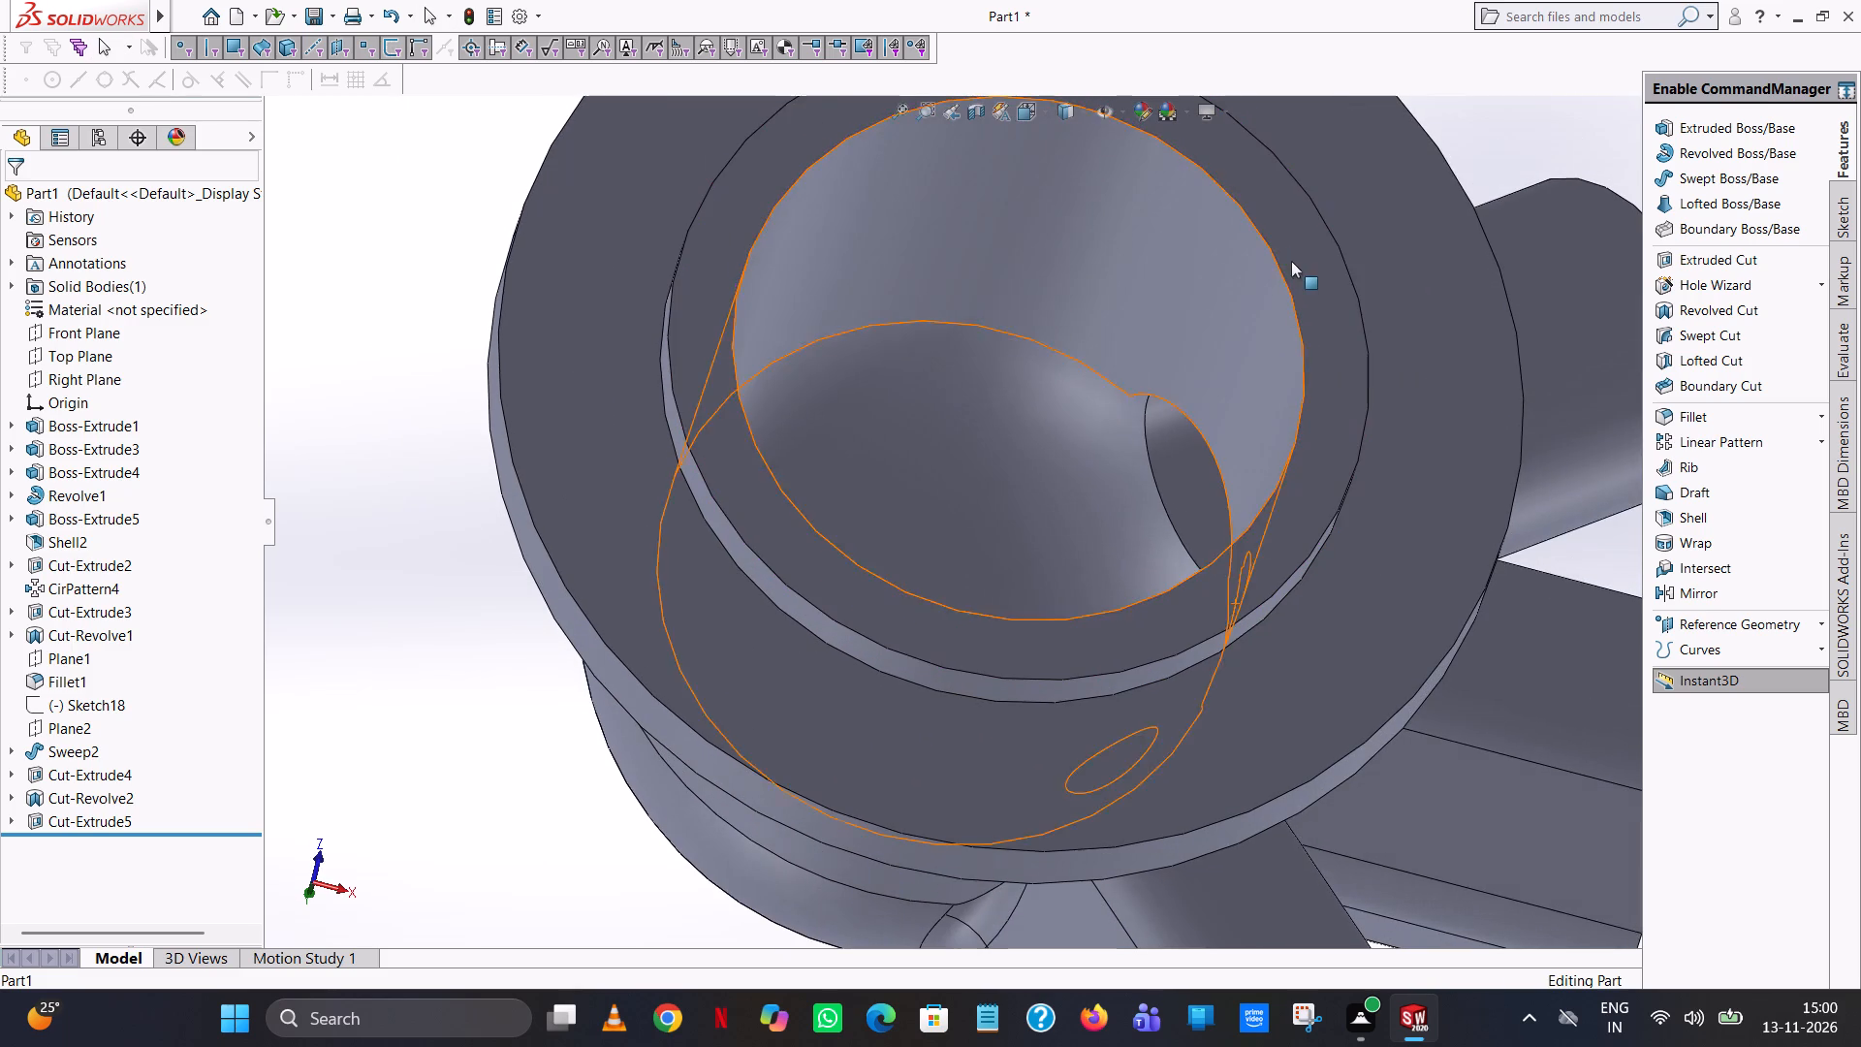
left_click(355, 391)
middle_click_drag(354, 391, 589, 330)
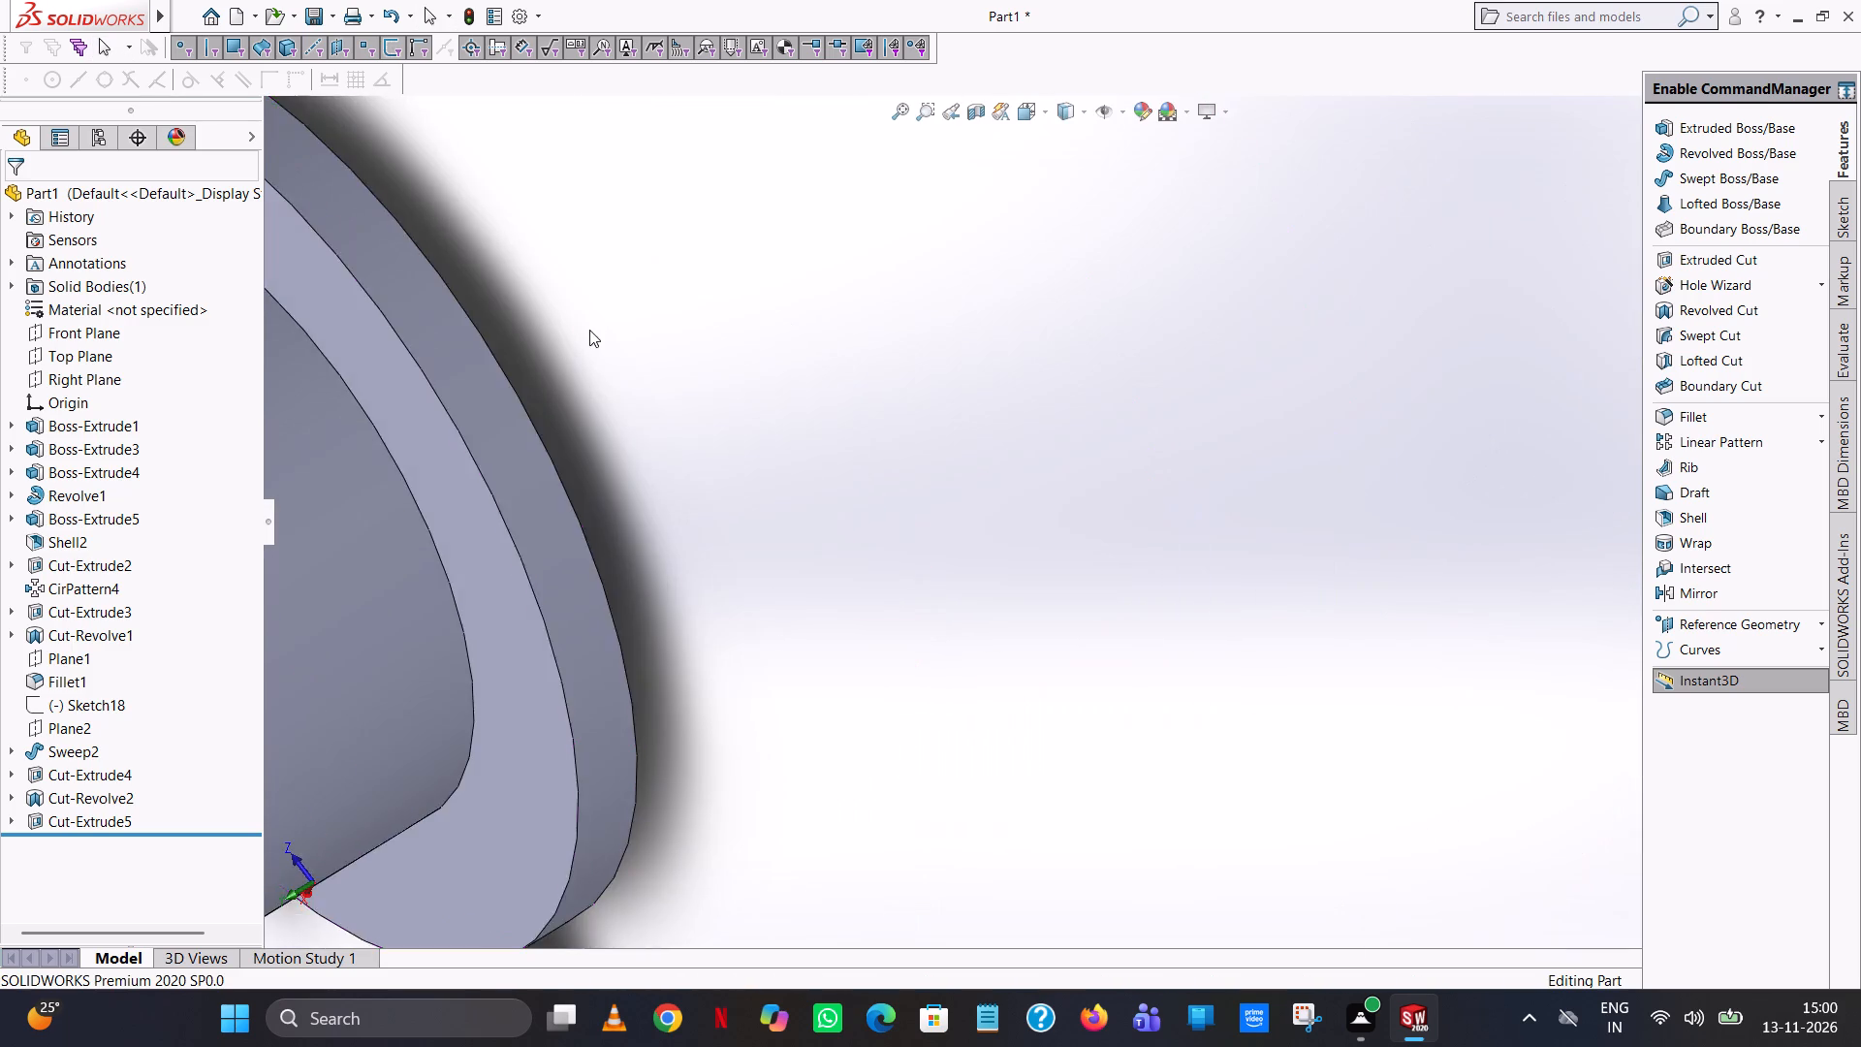
scroll(589, 330, "up", 7)
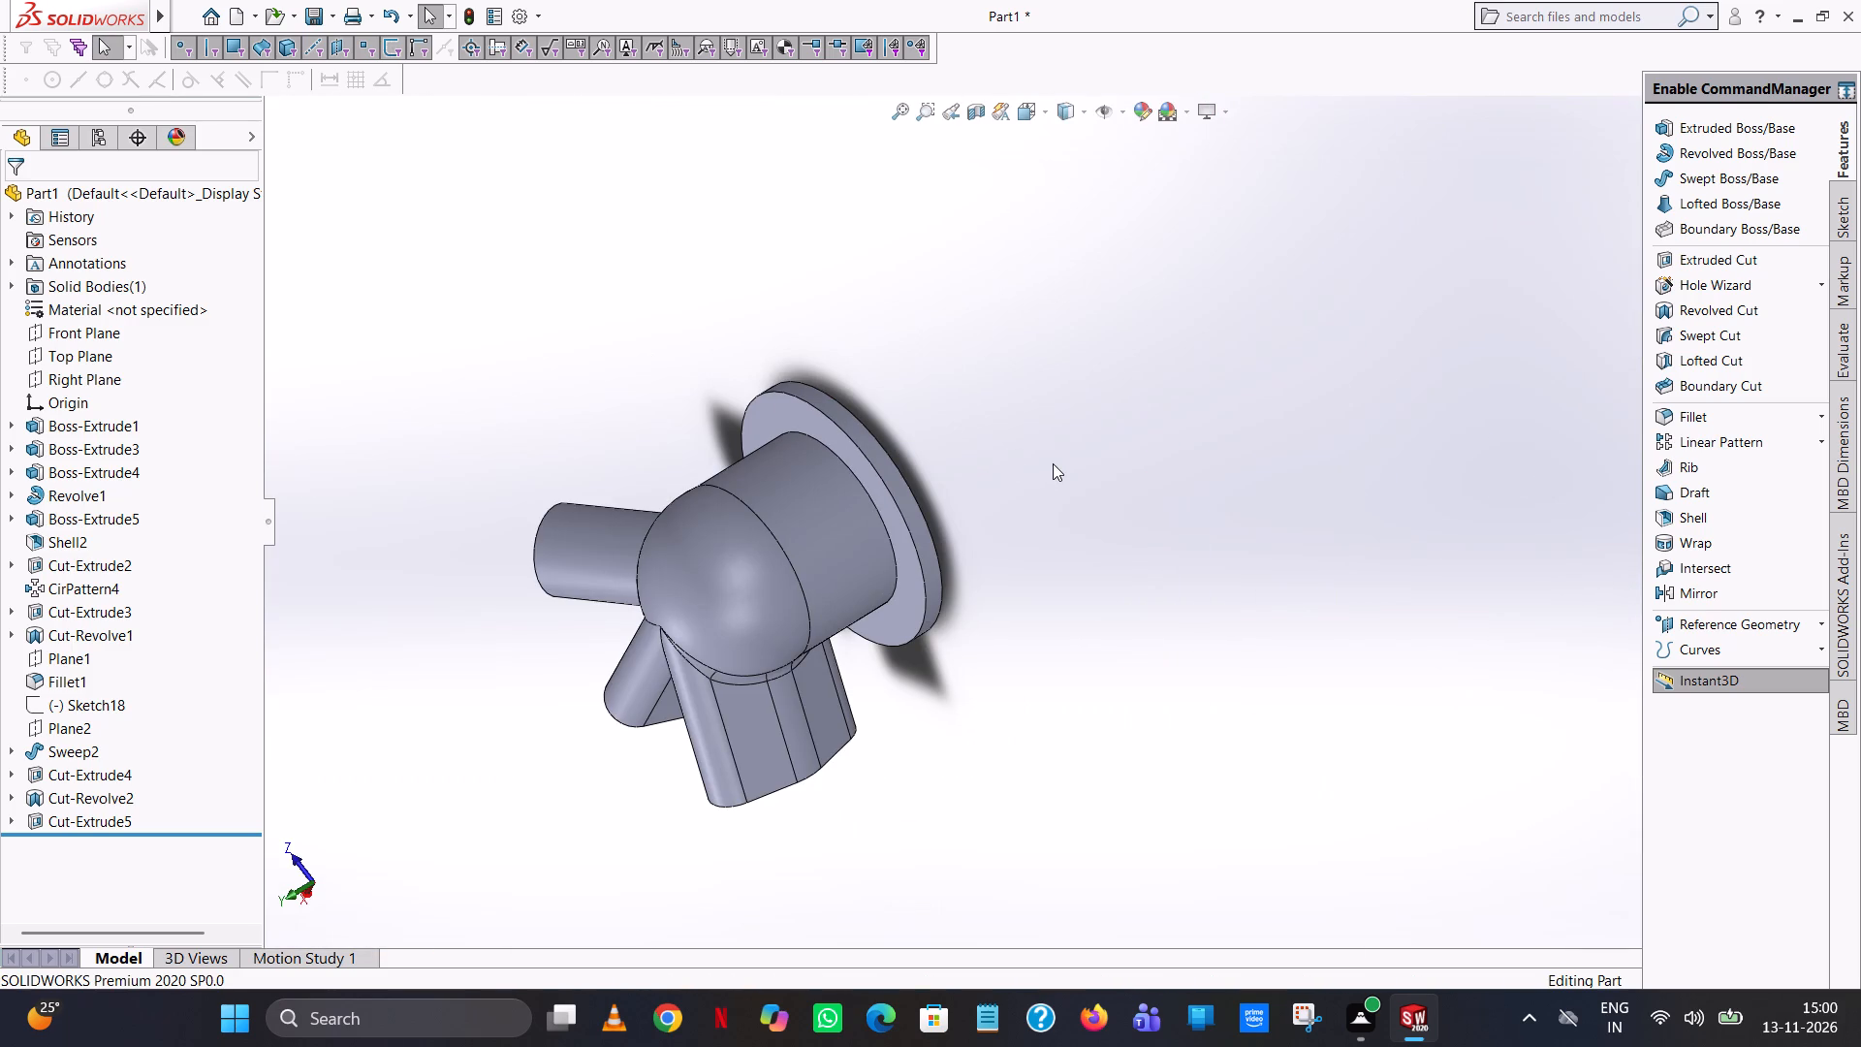
middle_click_drag(1054, 463, 1142, 272)
scroll(1142, 272, "up", 1)
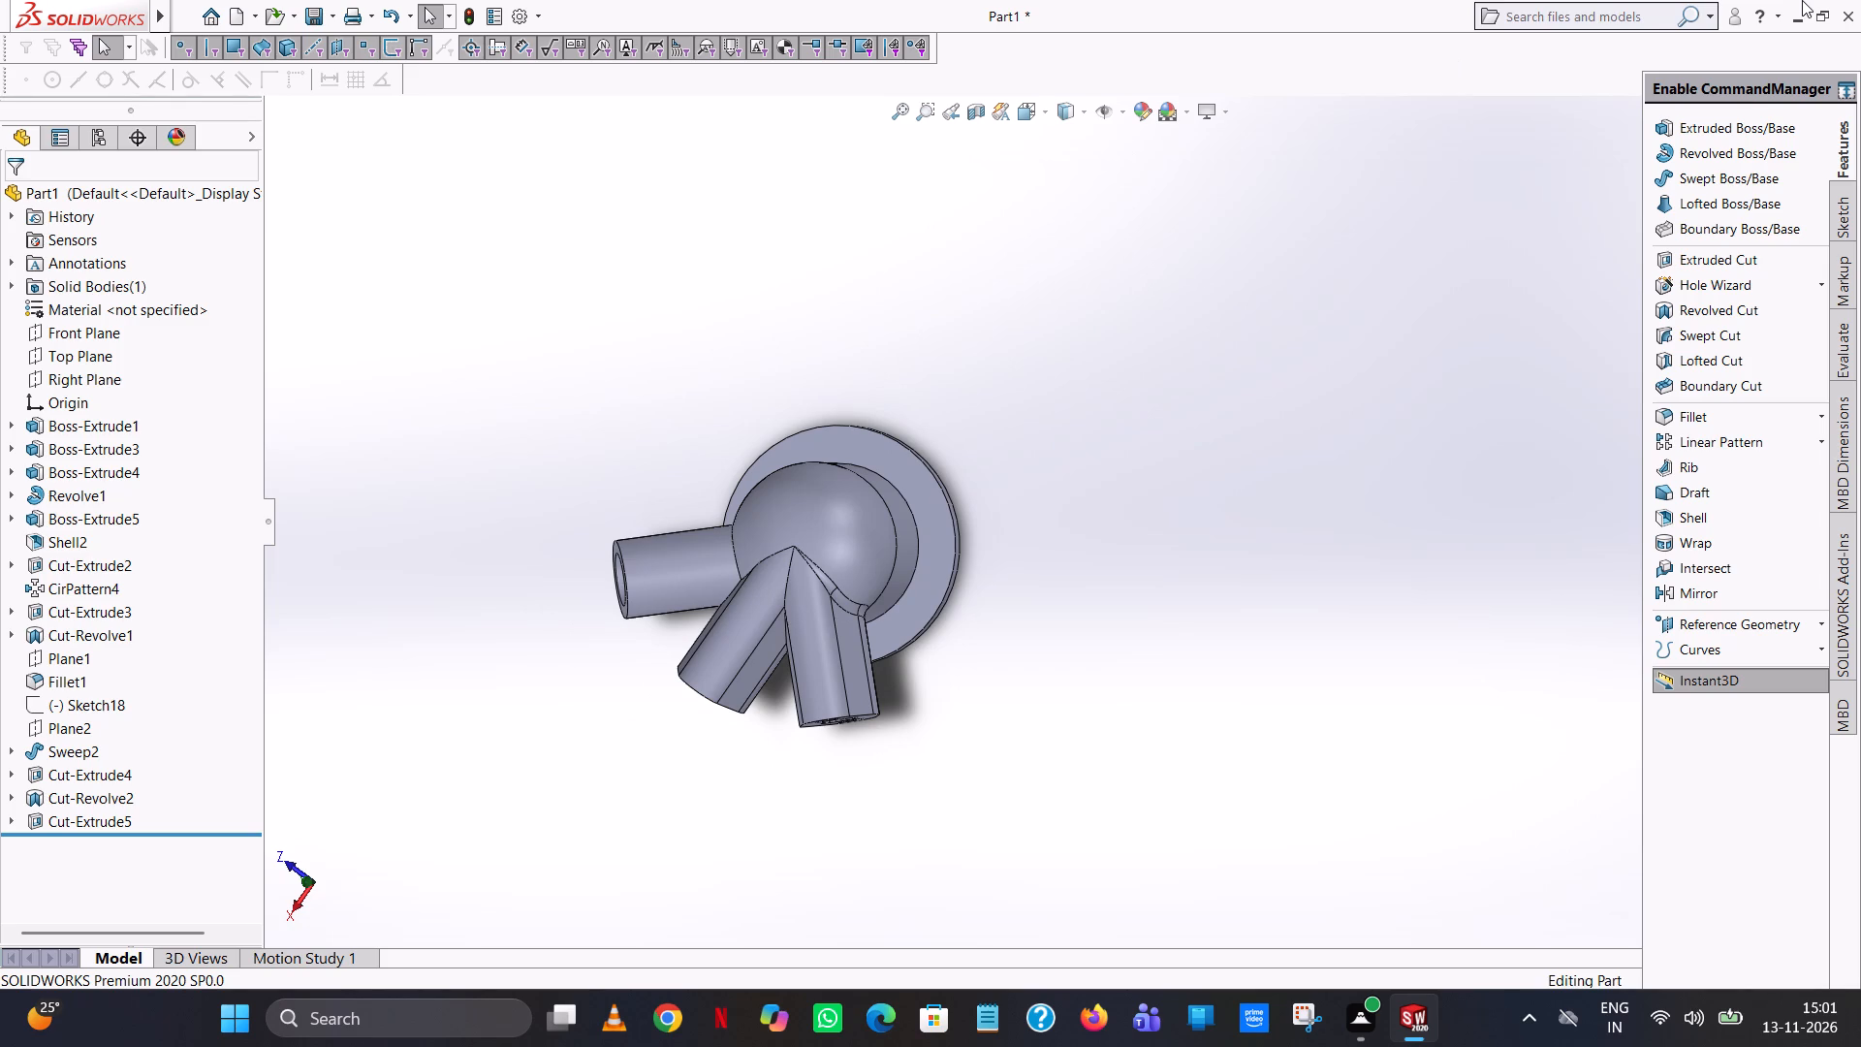
Fillet the circular edge where the cylindrical body meets the base flange with a 5 mm radius.
left_click(1747, 415)
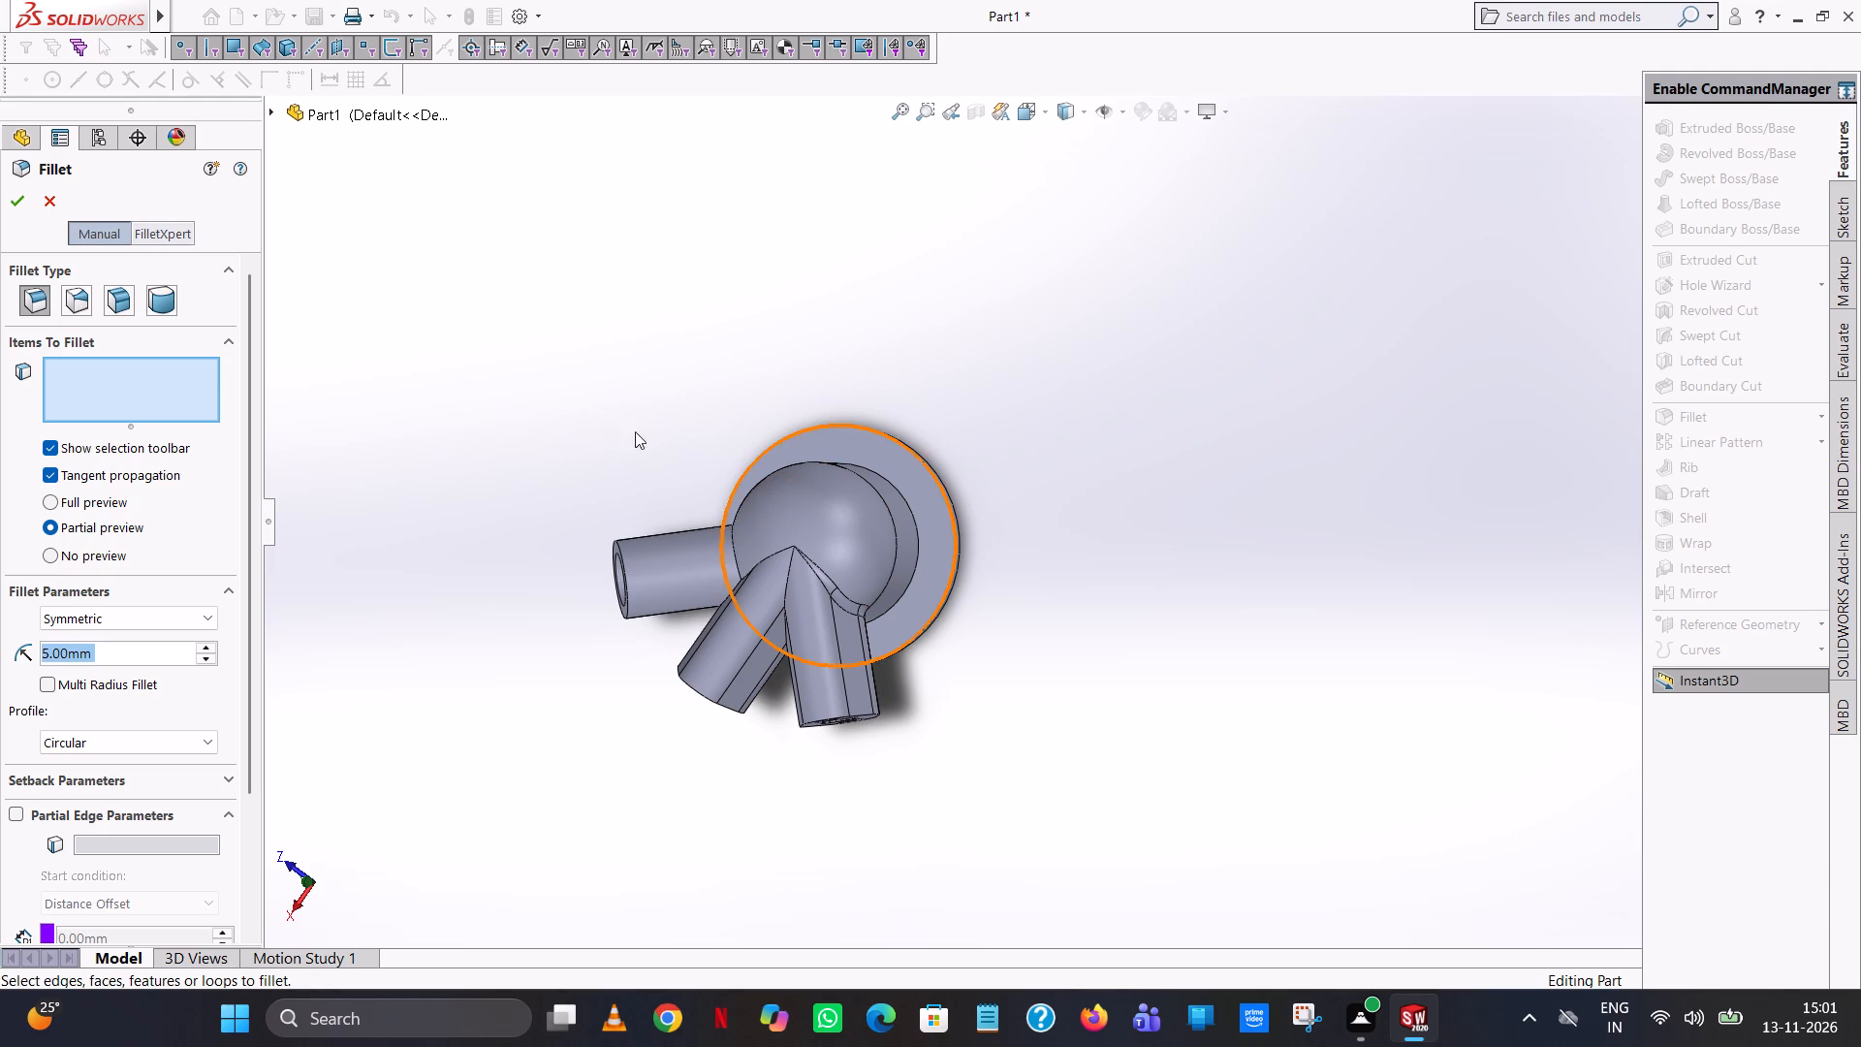
scroll(896, 596, "down", 3)
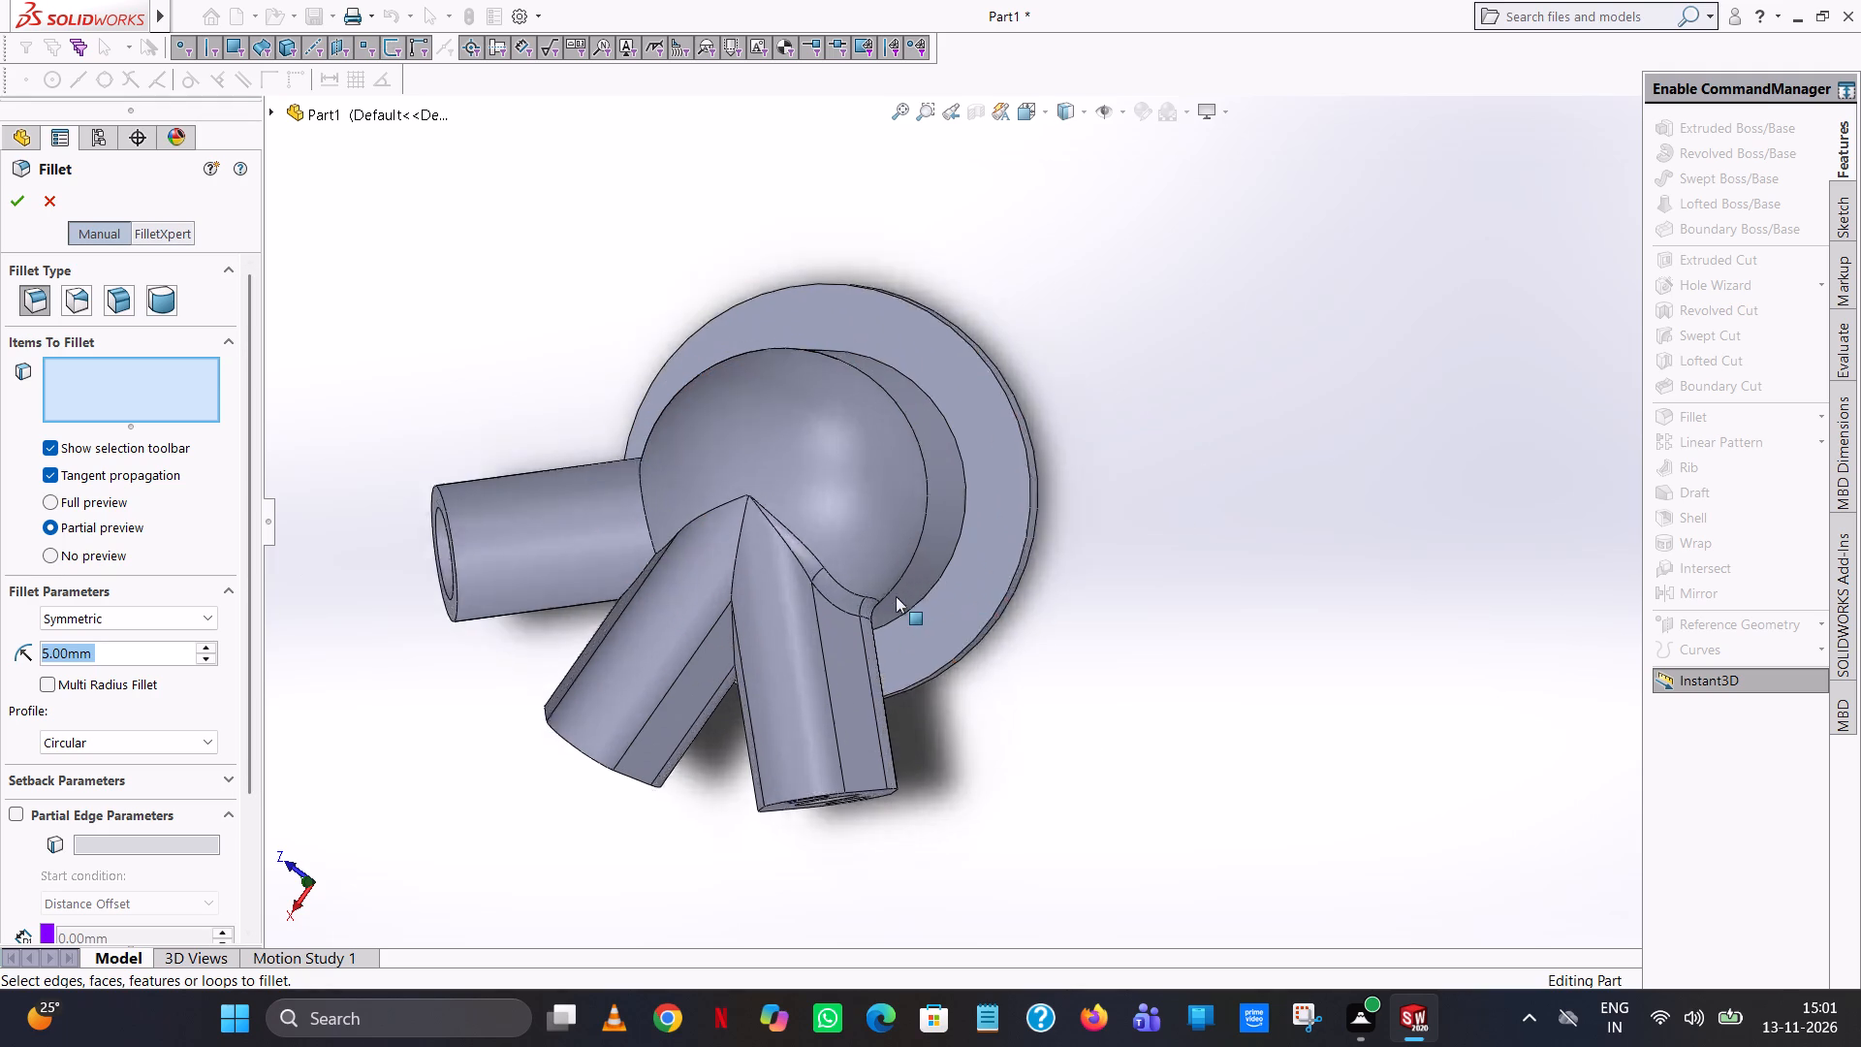
scroll(896, 596, "down", 4)
middle_click_drag(894, 591, 850, 427)
scroll(855, 432, "up", 1)
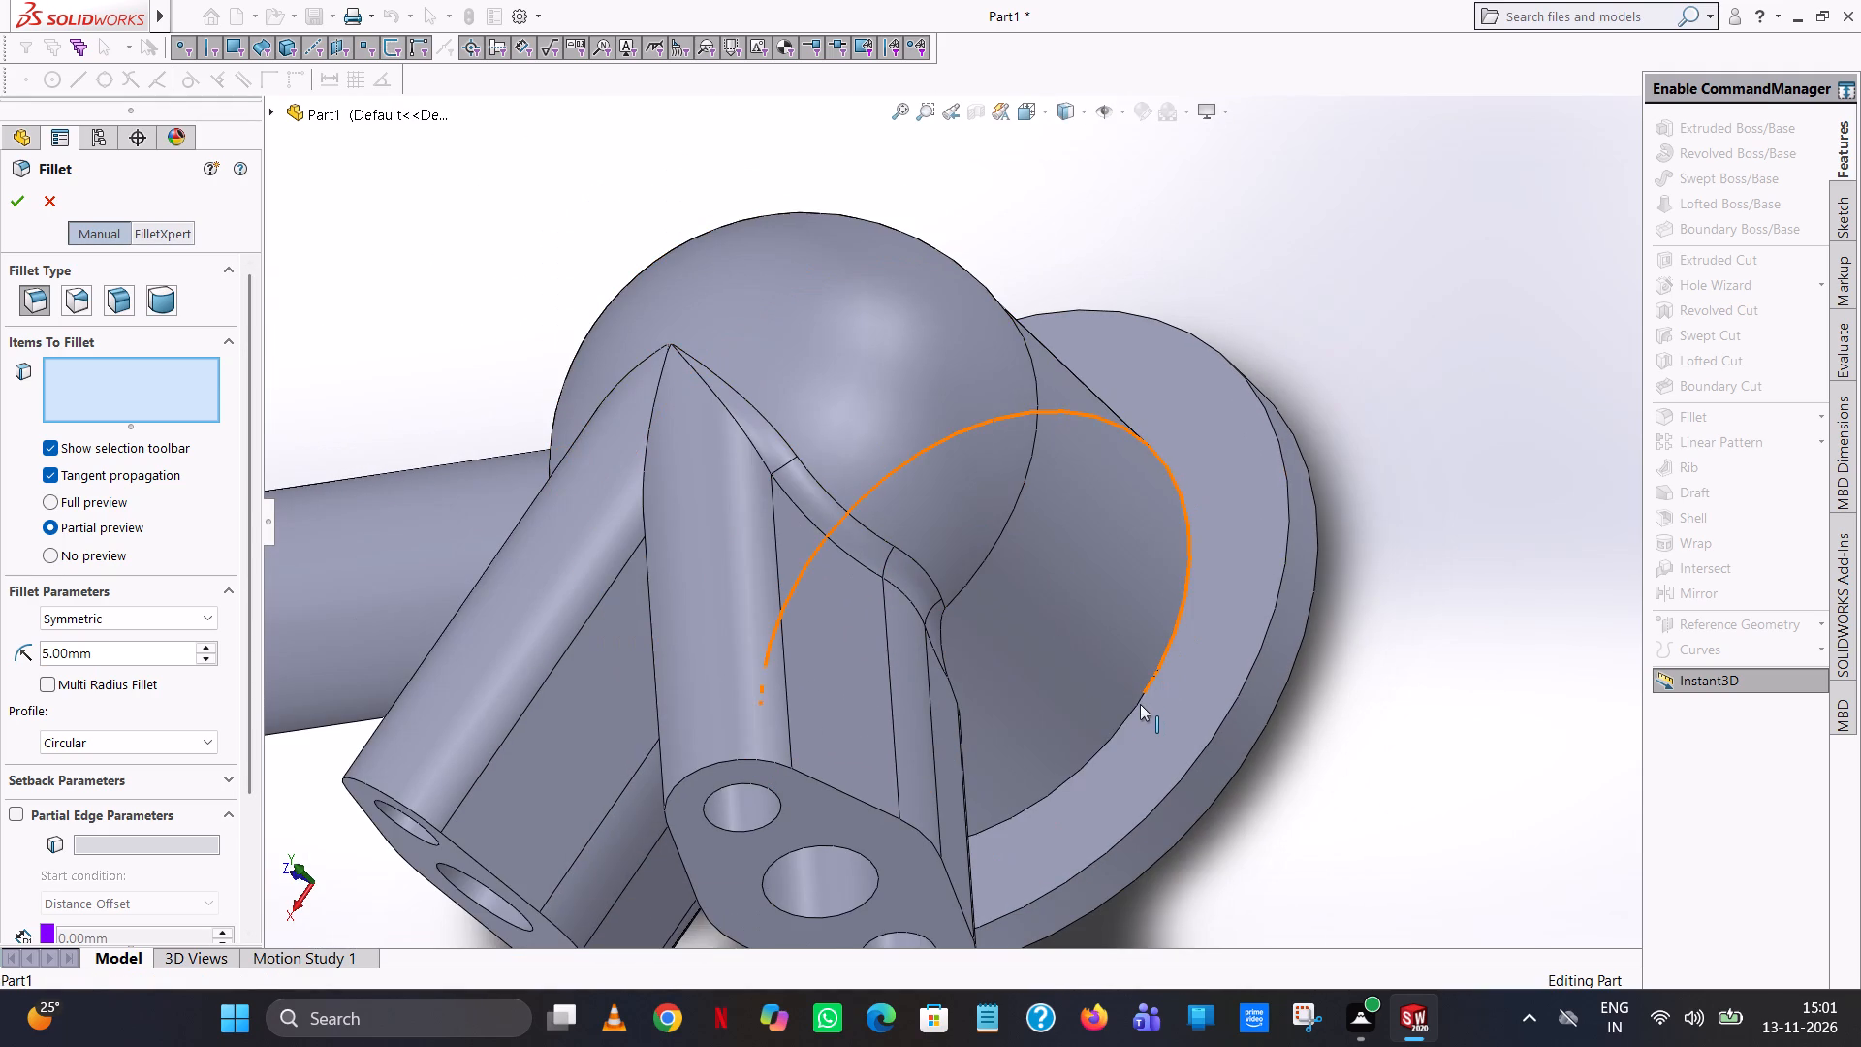
left_click(1138, 702)
left_click(7, 190)
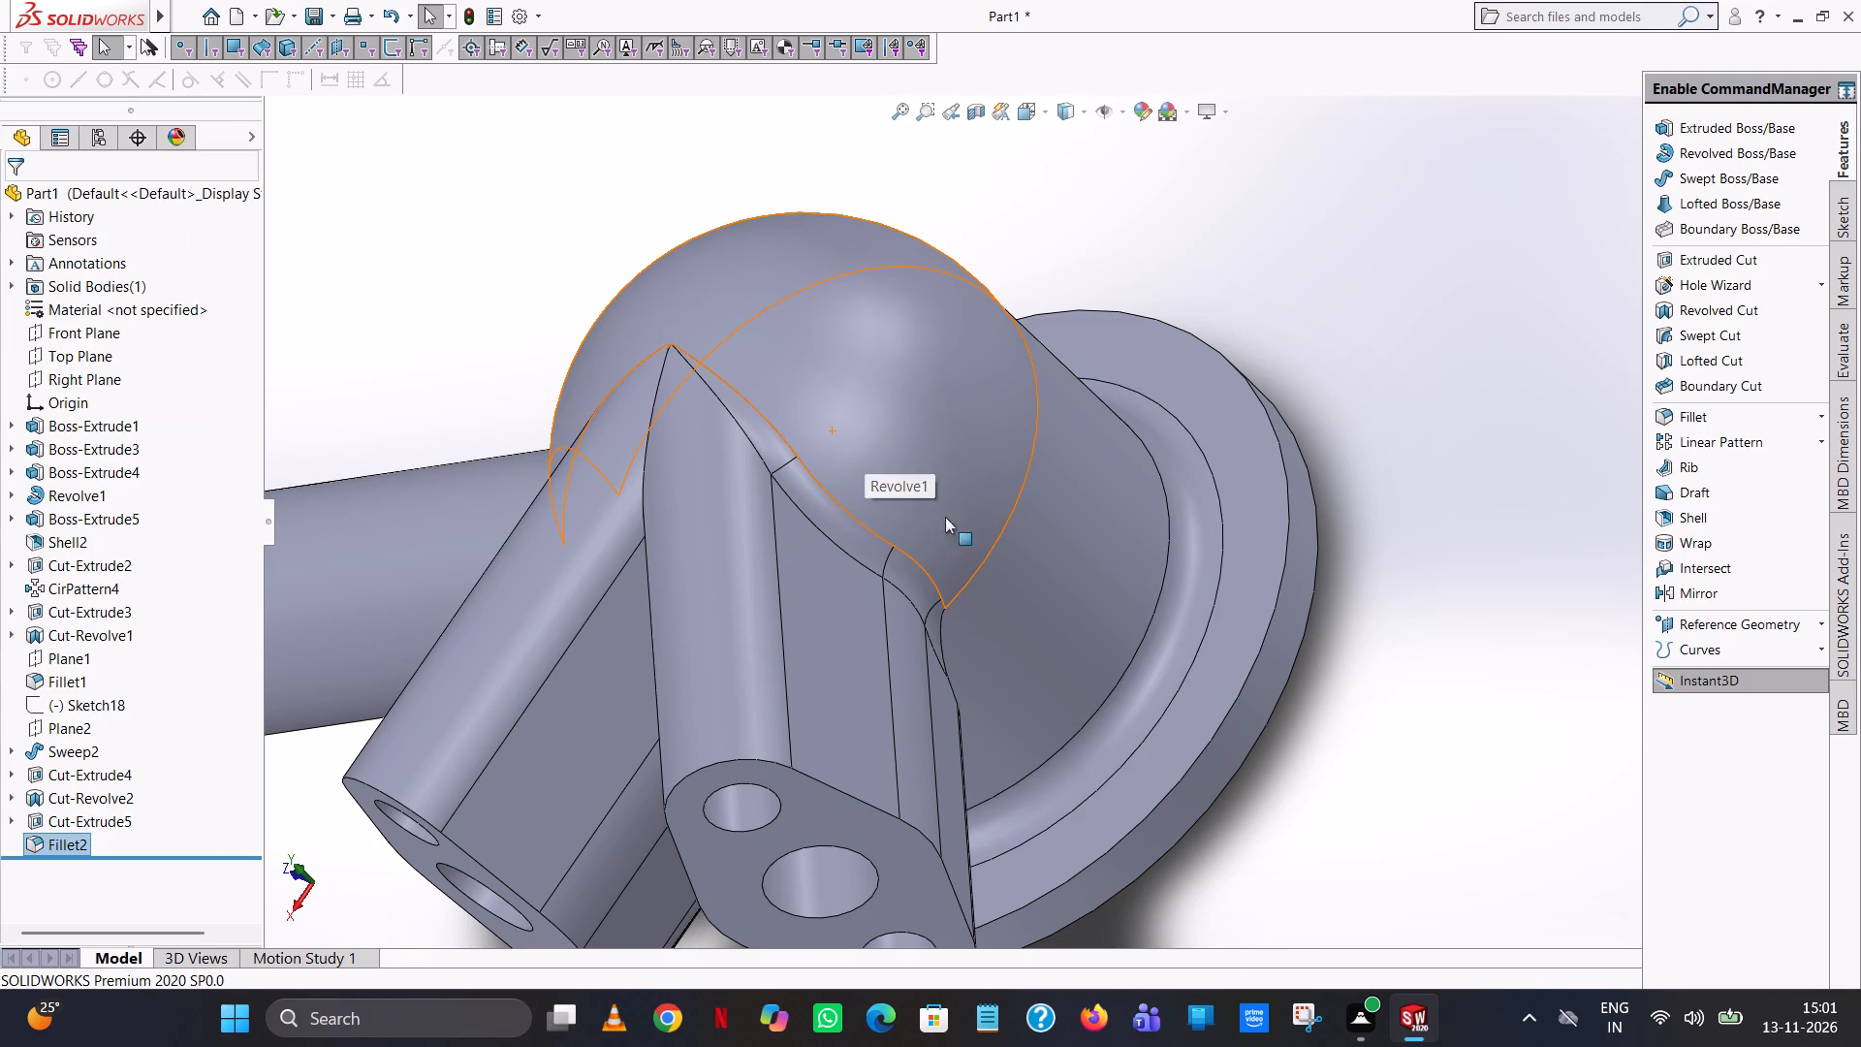
Fillet the inner edge where the two oval flange arms meet each other with a 5 mm radius.
middle_click_drag(1088, 616, 1158, 317)
scroll(1159, 317, "down", 1)
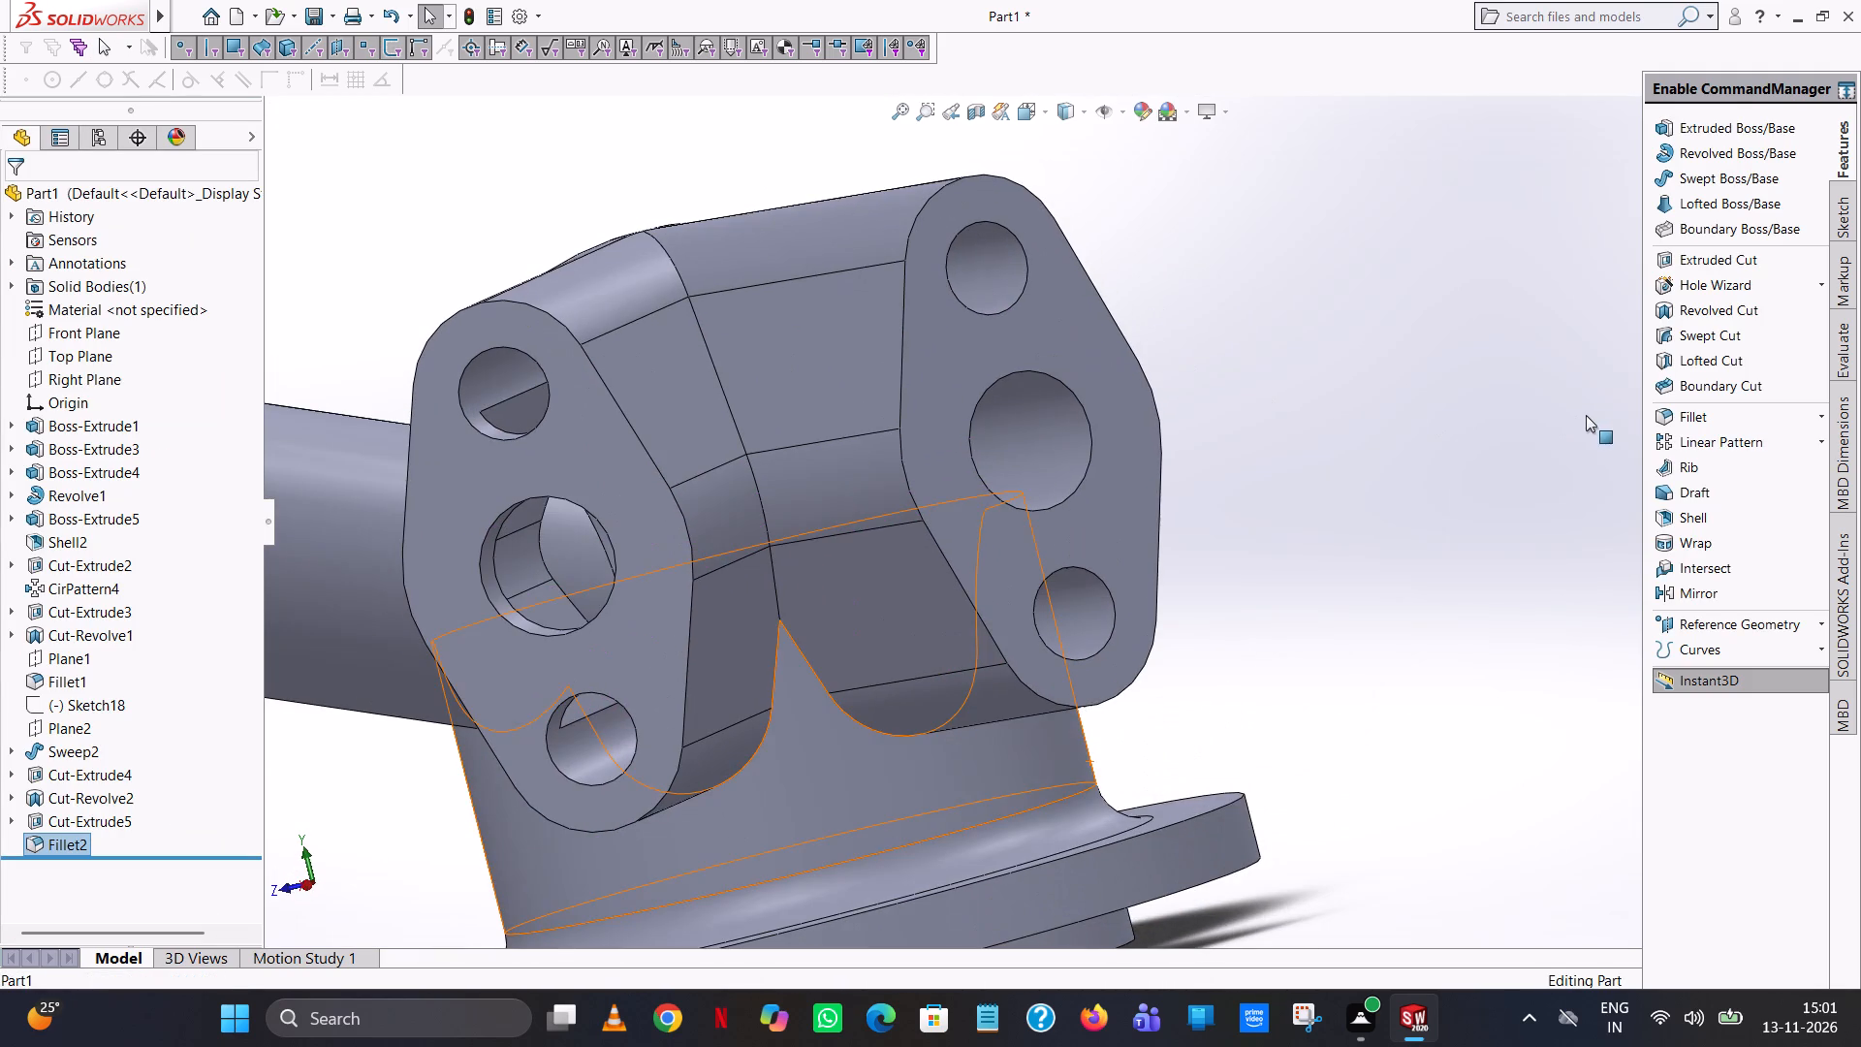
left_click(1678, 419)
middle_click_drag(861, 627, 982, 728)
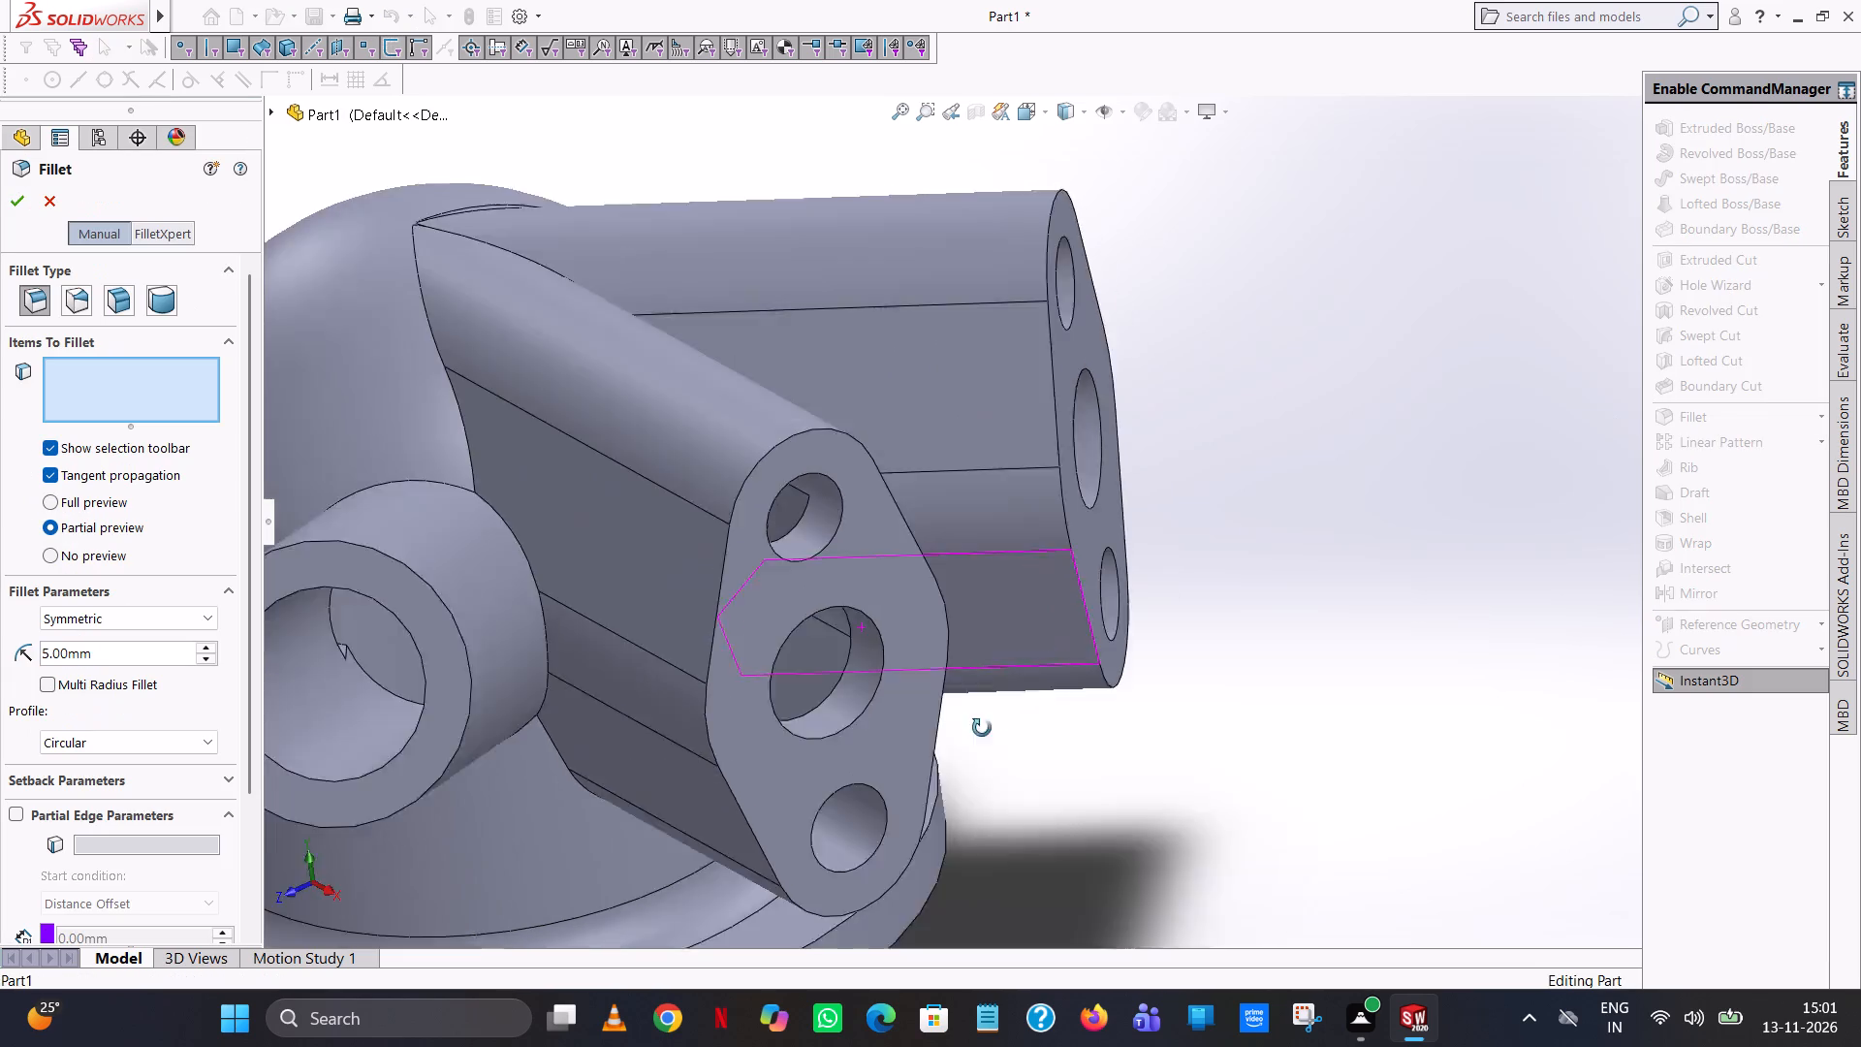
middle_click_drag(982, 728, 879, 746)
scroll(879, 746, "up", 1)
left_click(709, 437)
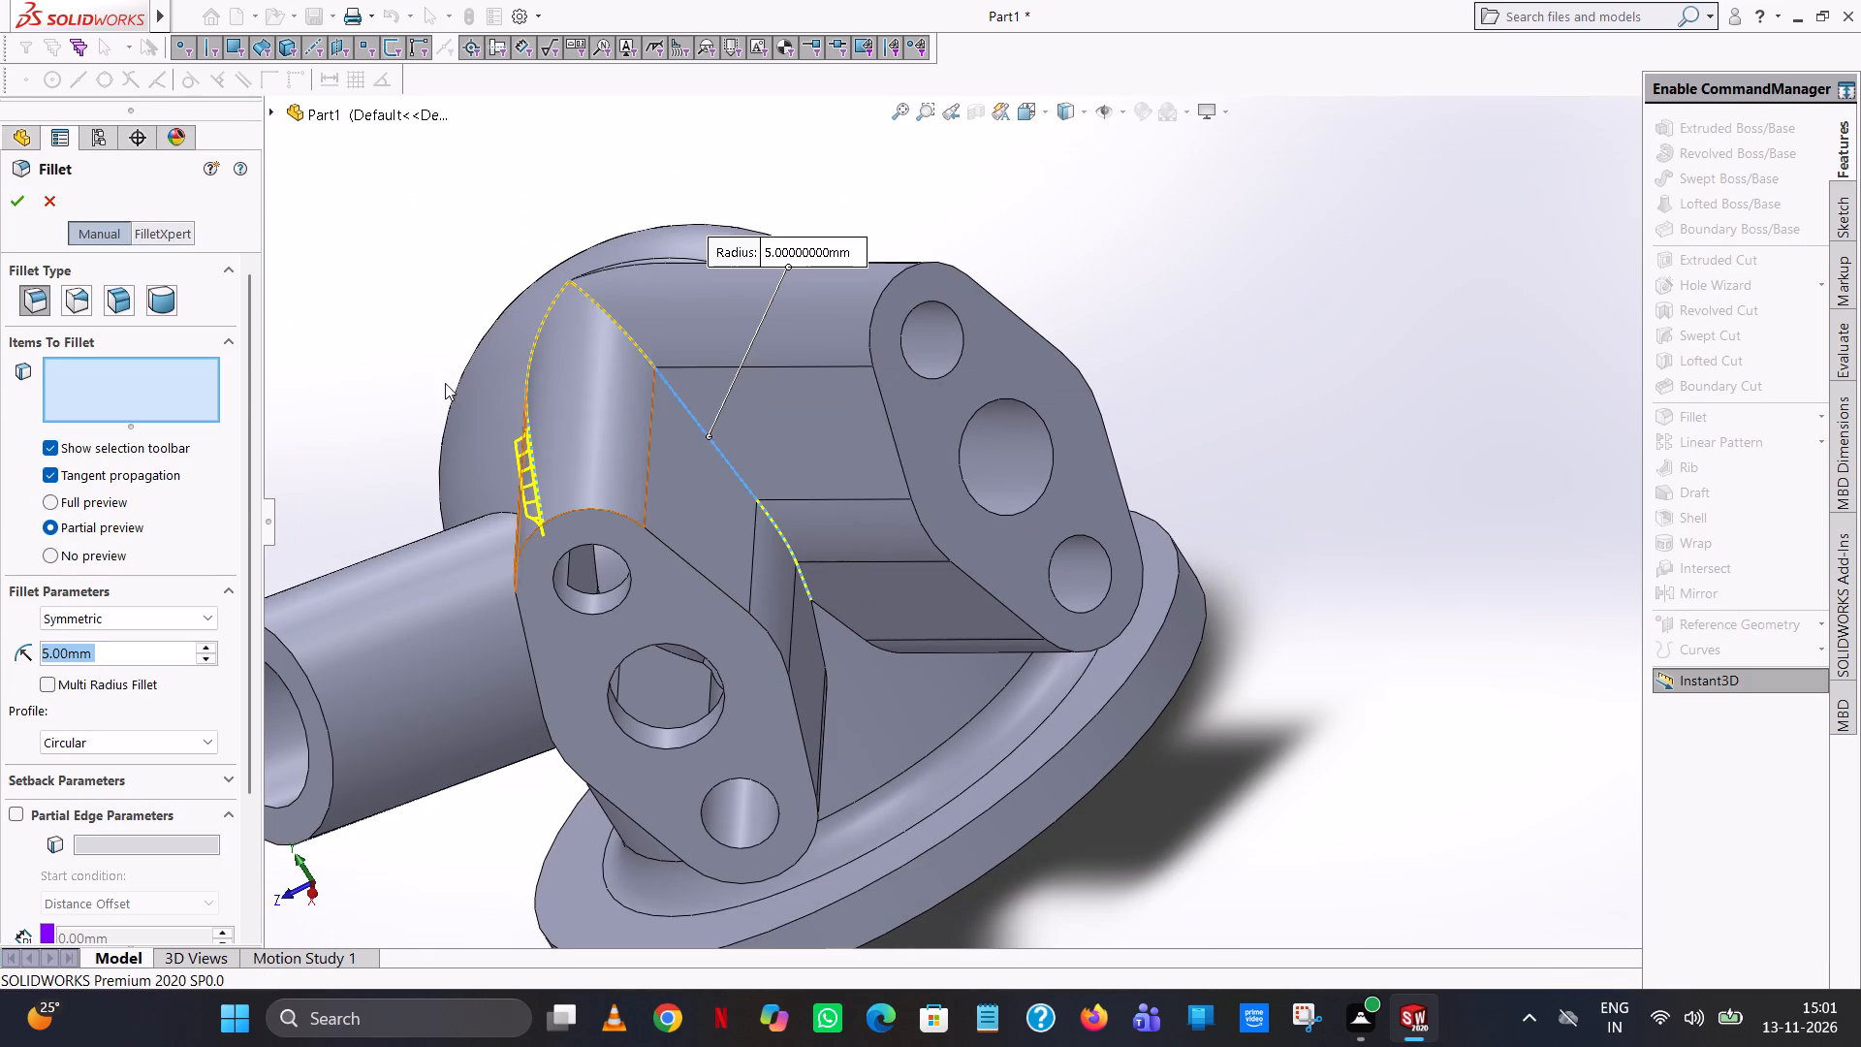
left_click(10, 203)
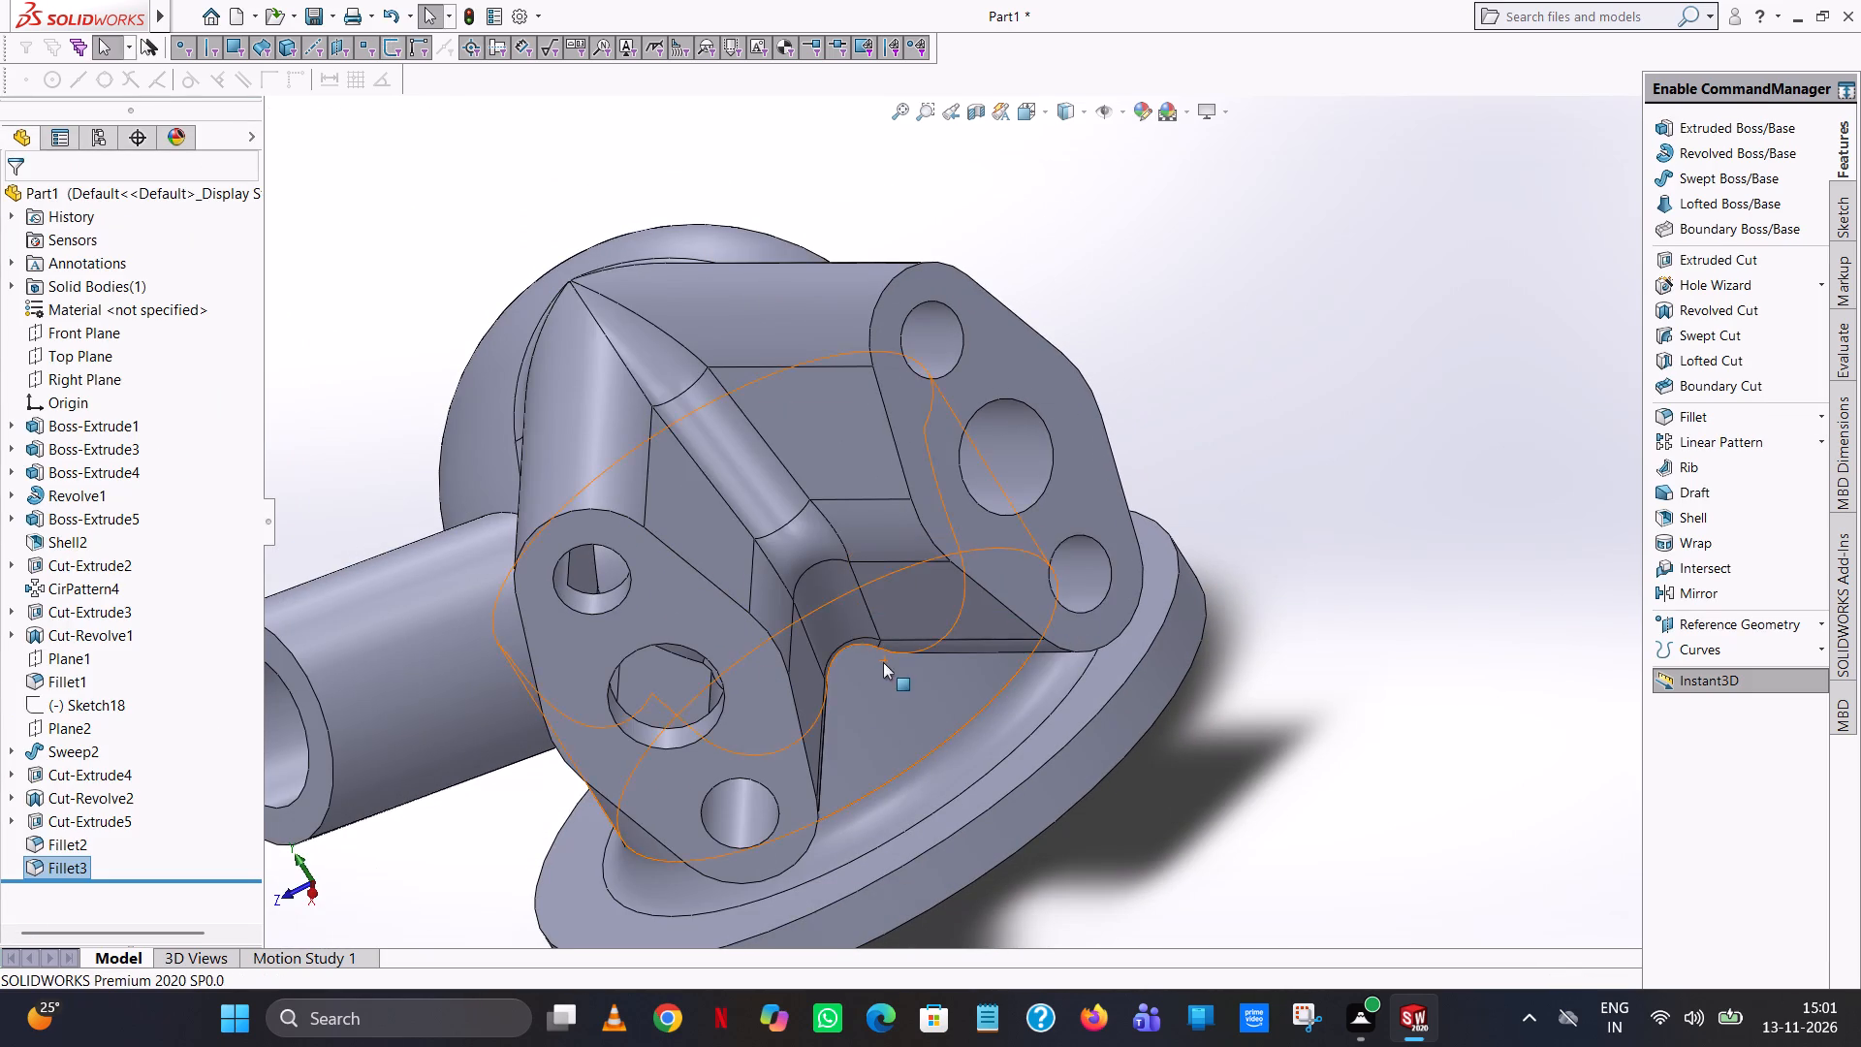
Fillet the edge where the bored round arm joins the domed body with a 5 mm radius.
middle_click_drag(883, 662, 1005, 617)
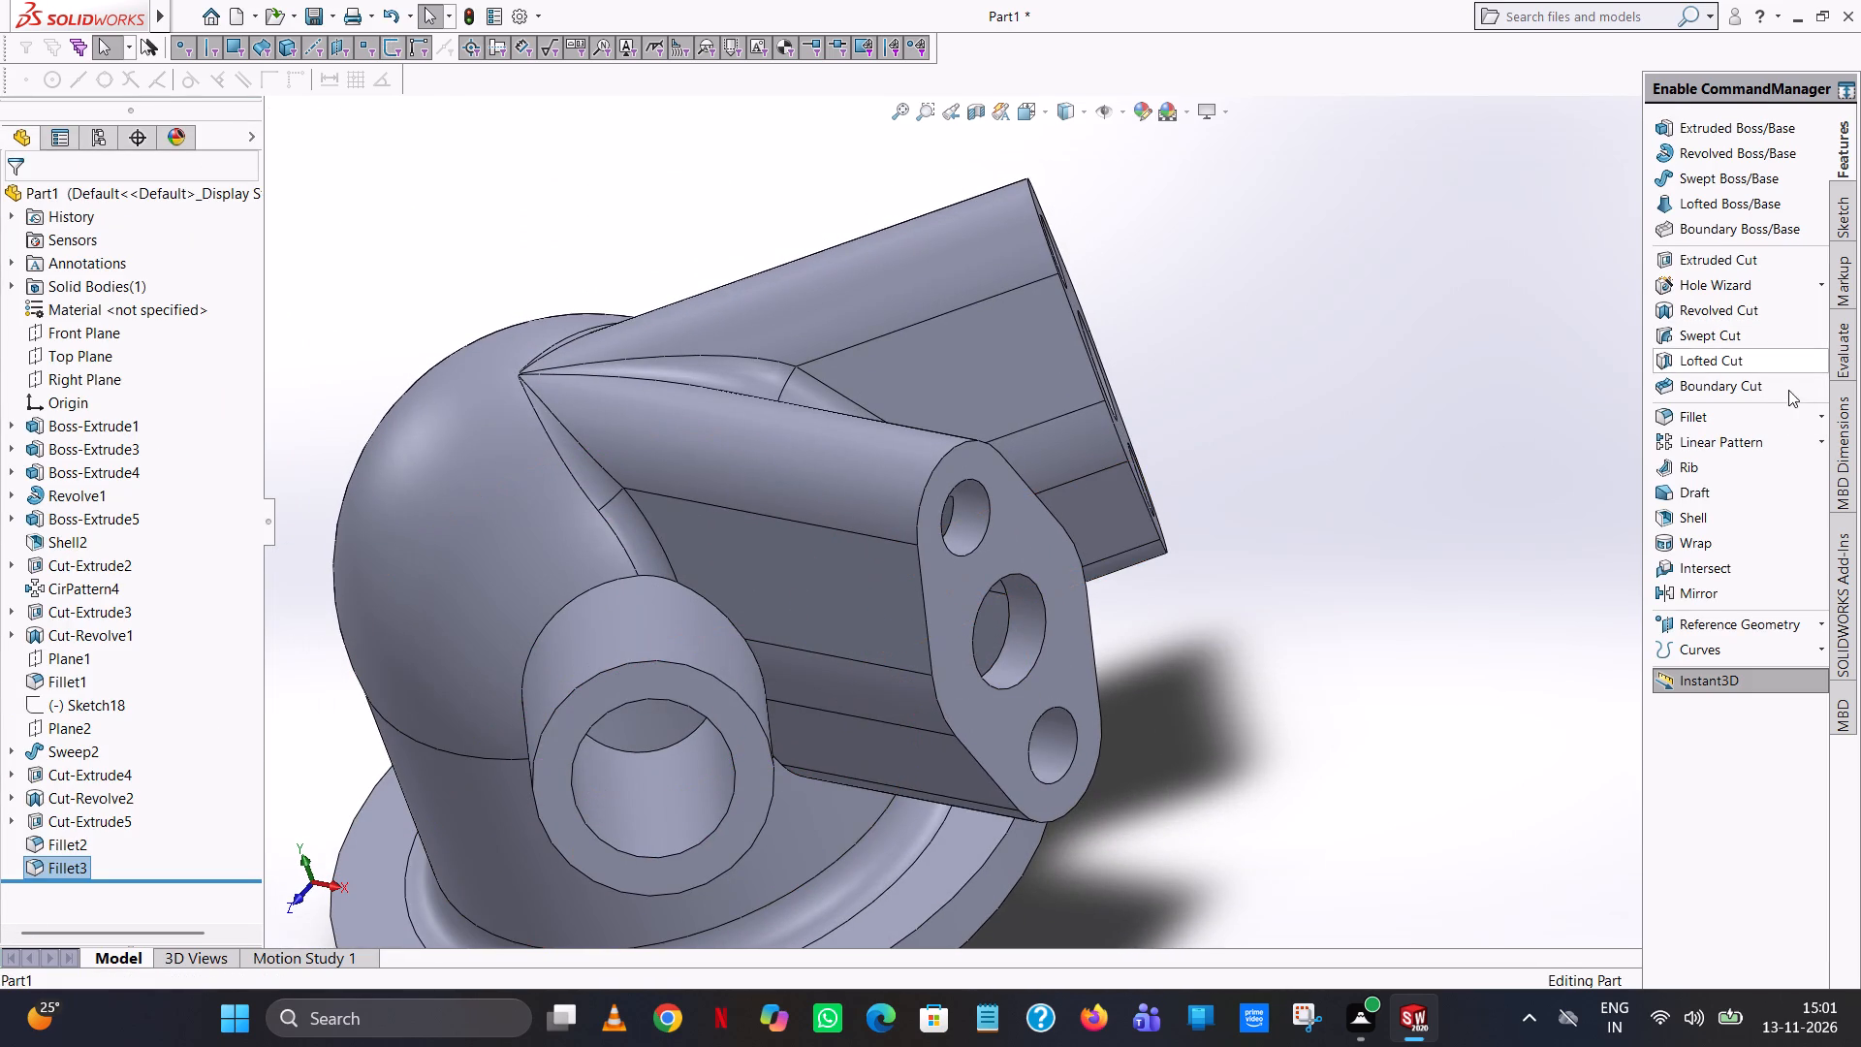
left_click(1755, 416)
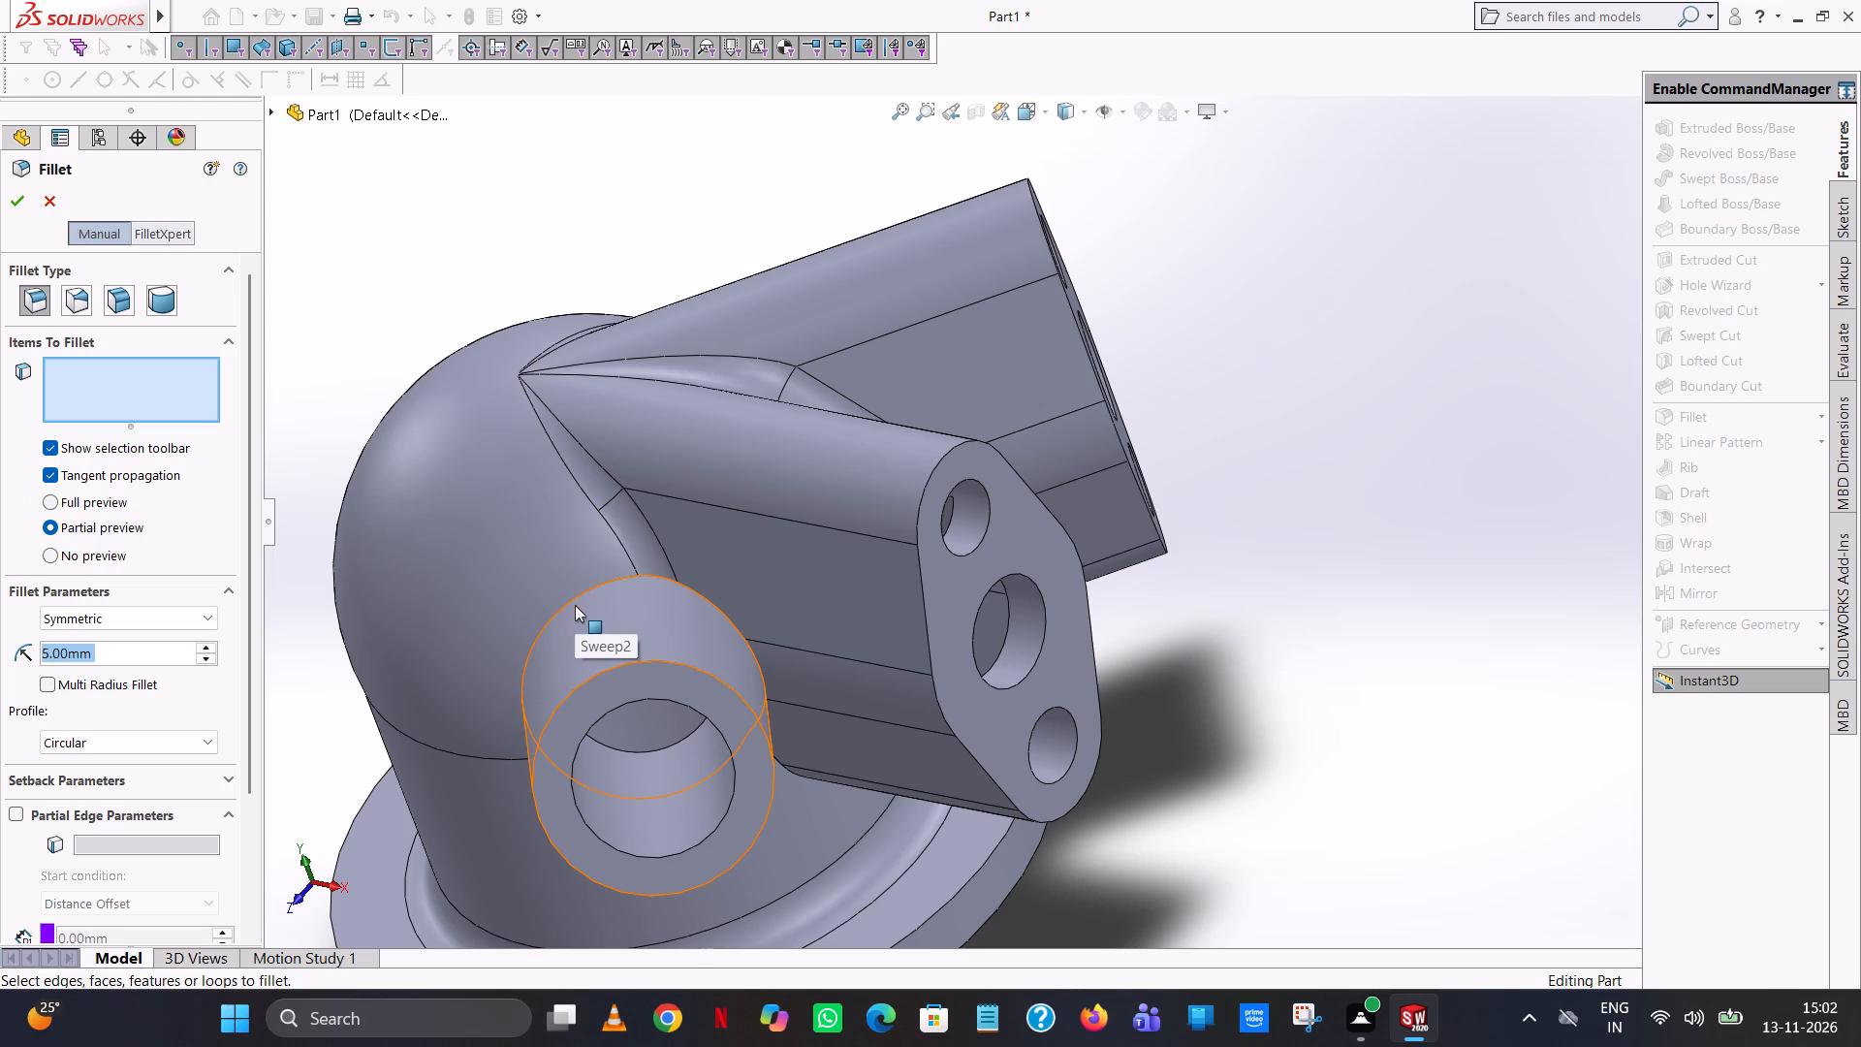
left_click(574, 601)
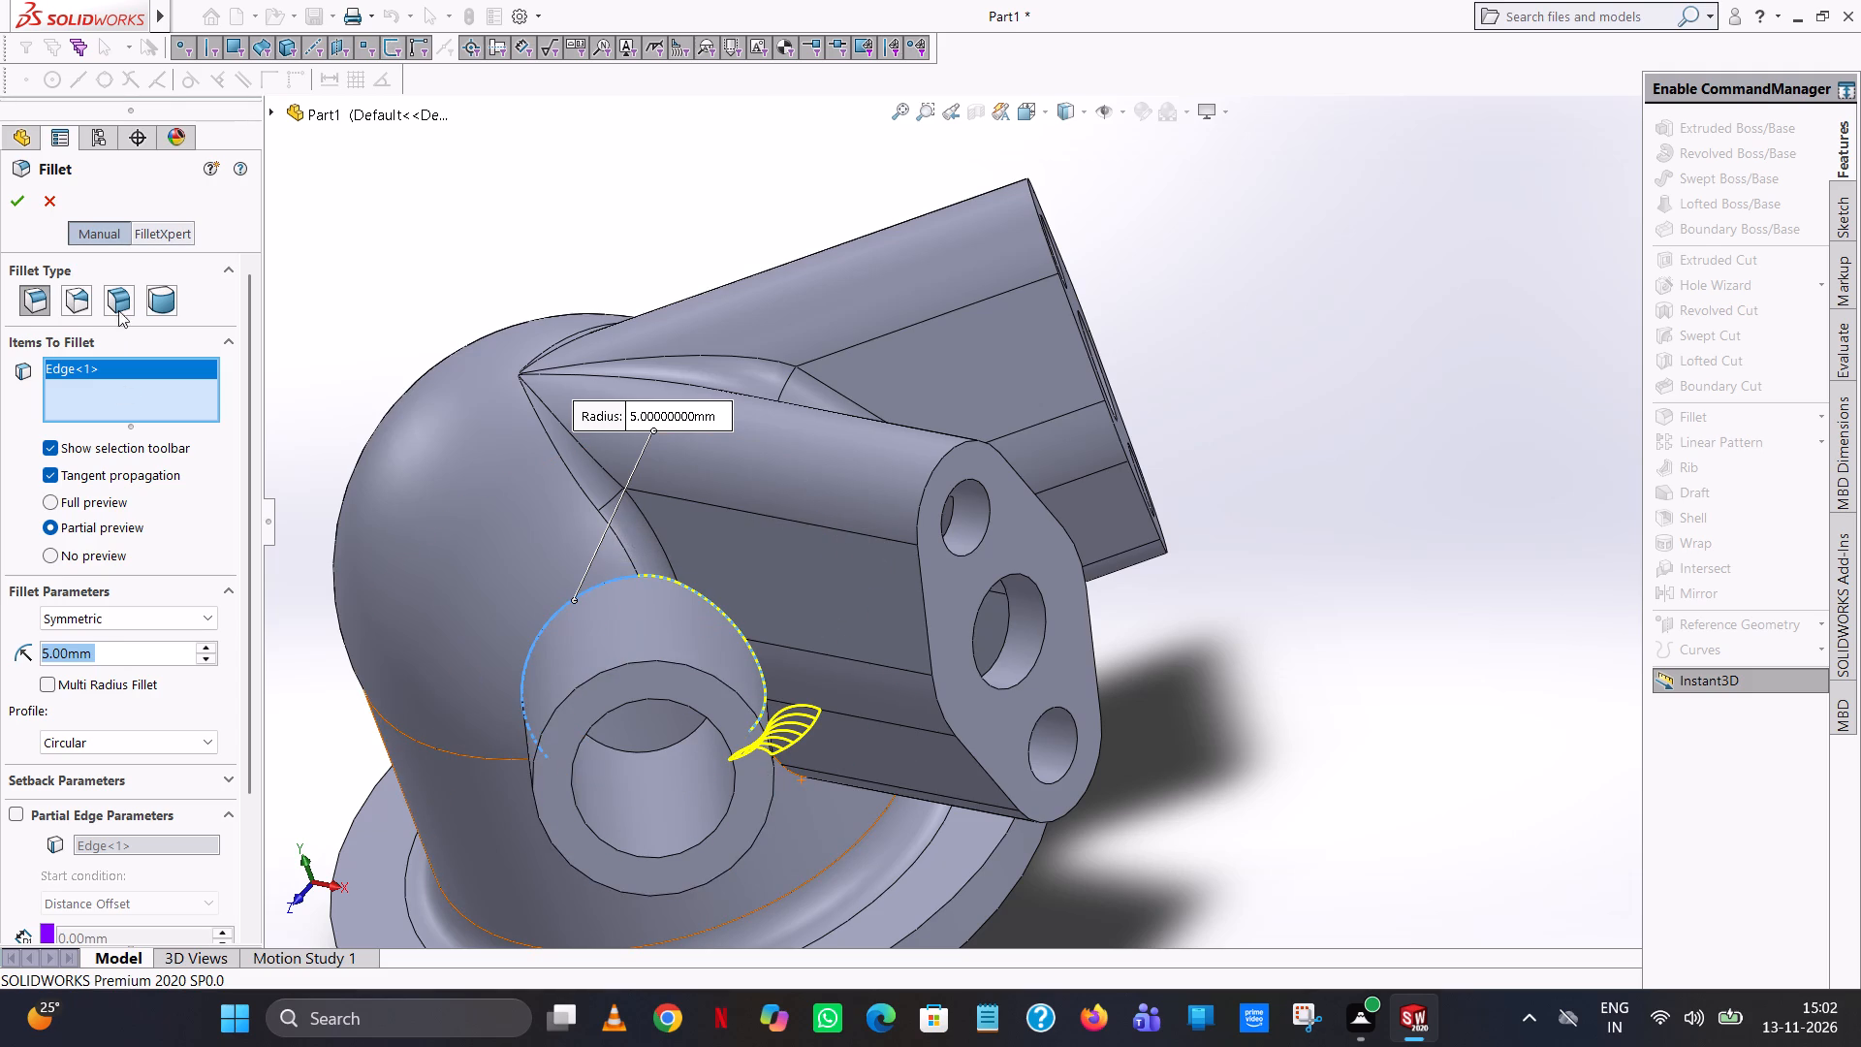
left_click(9, 205)
Fillet the tangent edge chain where the undersides of the arms meet the cylindrical body with a 5 mm radius.
middle_click_drag(1119, 600, 1217, 447)
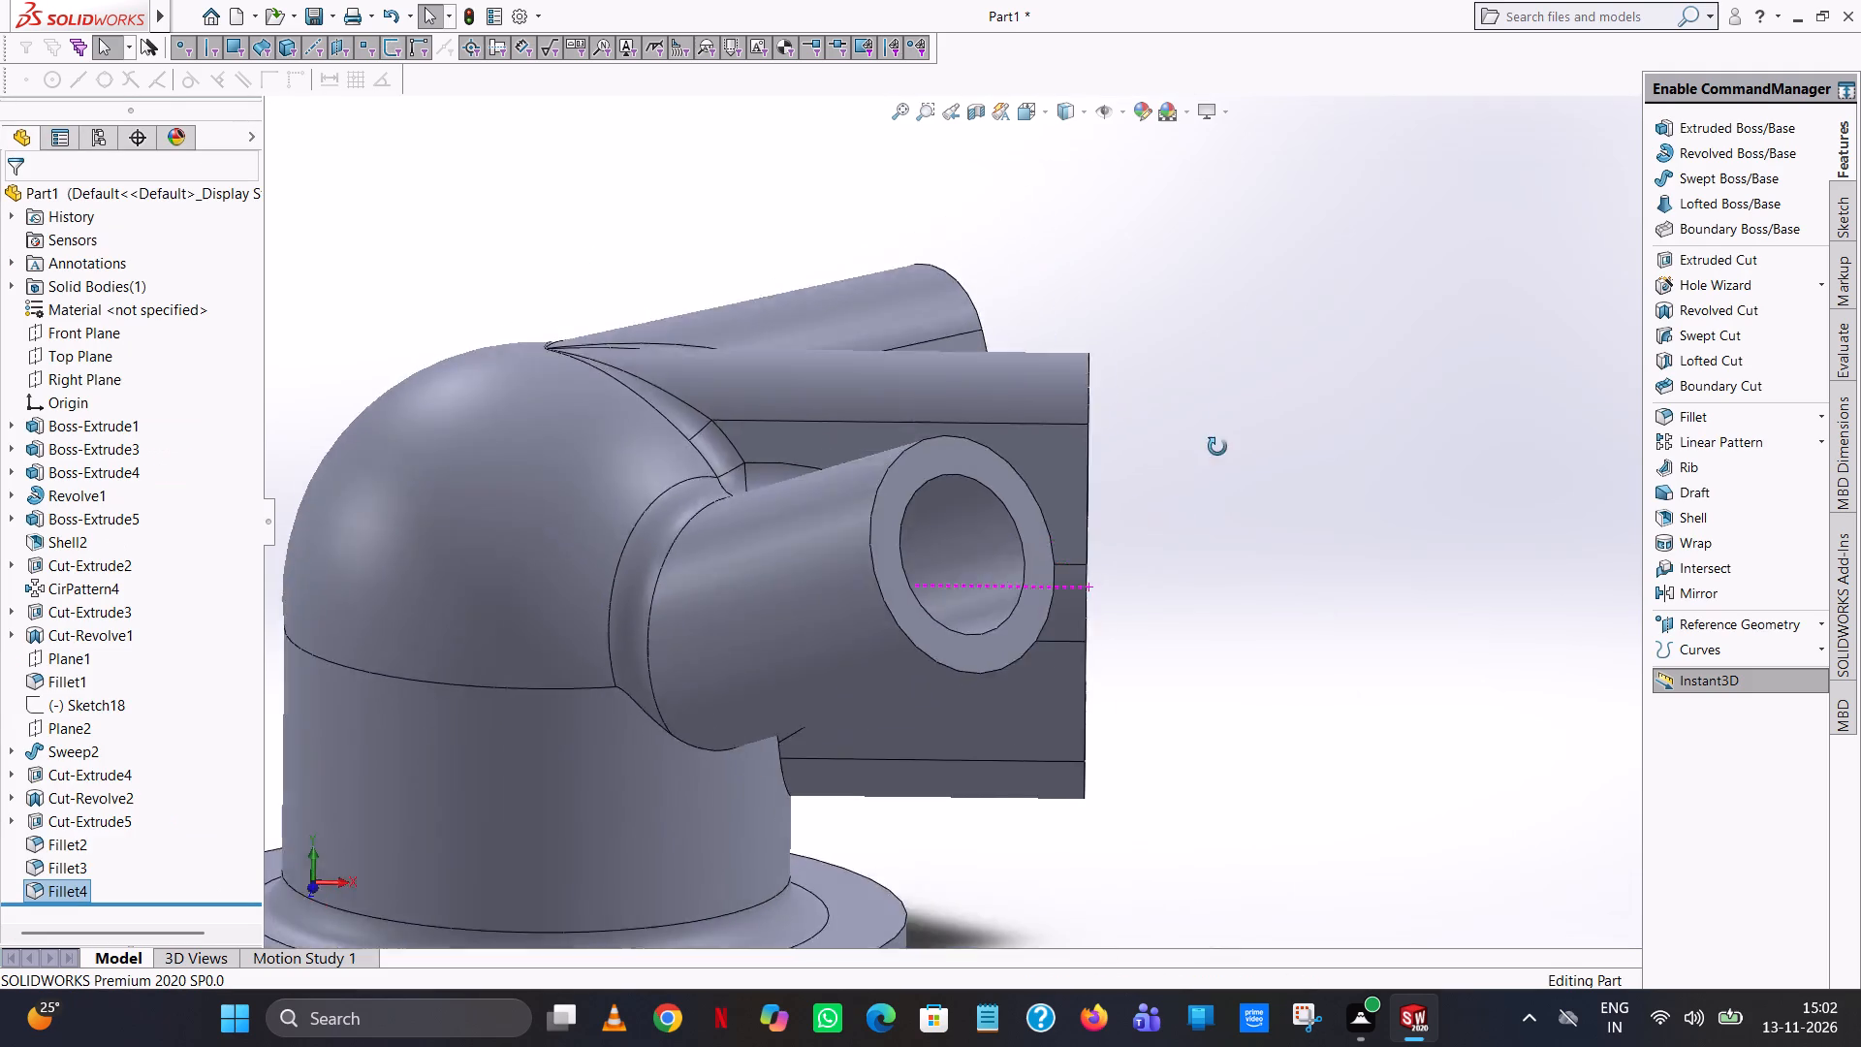
middle_click_drag(1217, 447, 1328, 435)
scroll(1338, 468, "up", 6)
middle_click_drag(1292, 607, 1093, 507)
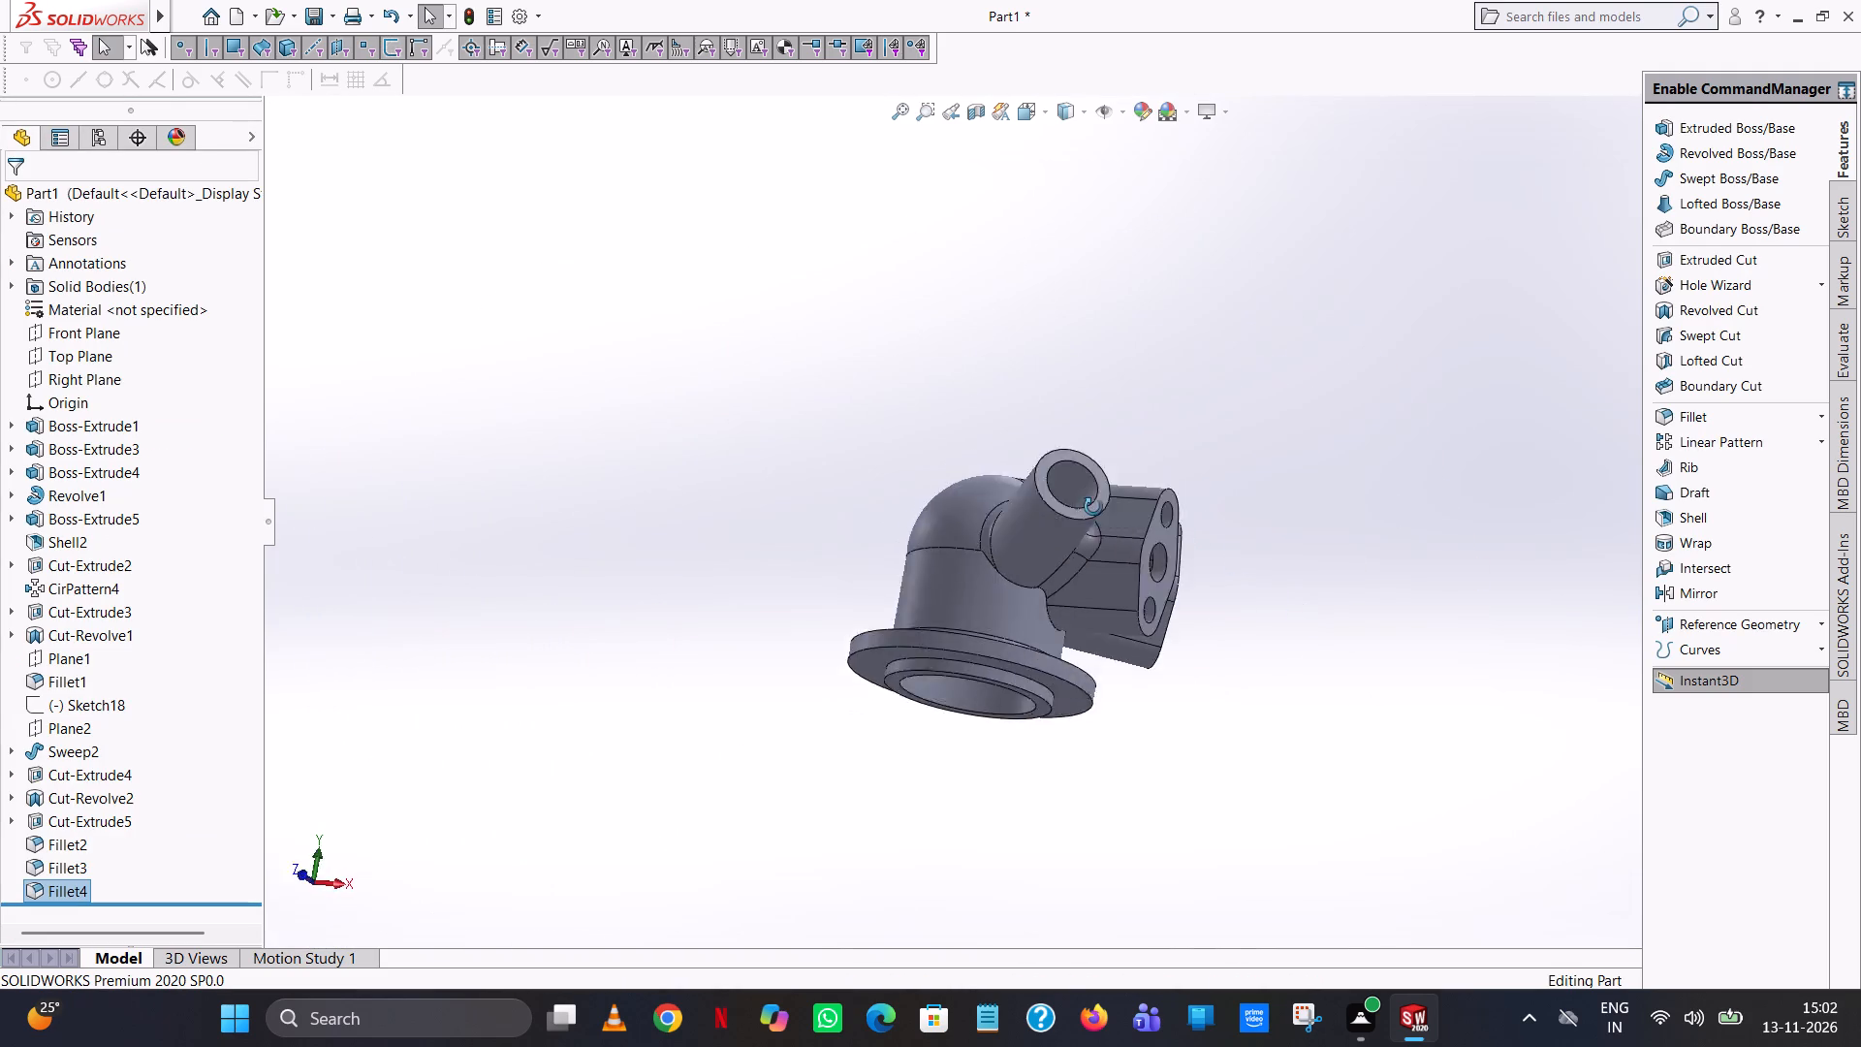
middle_click_drag(1093, 507, 988, 617)
scroll(860, 572, "up", 1)
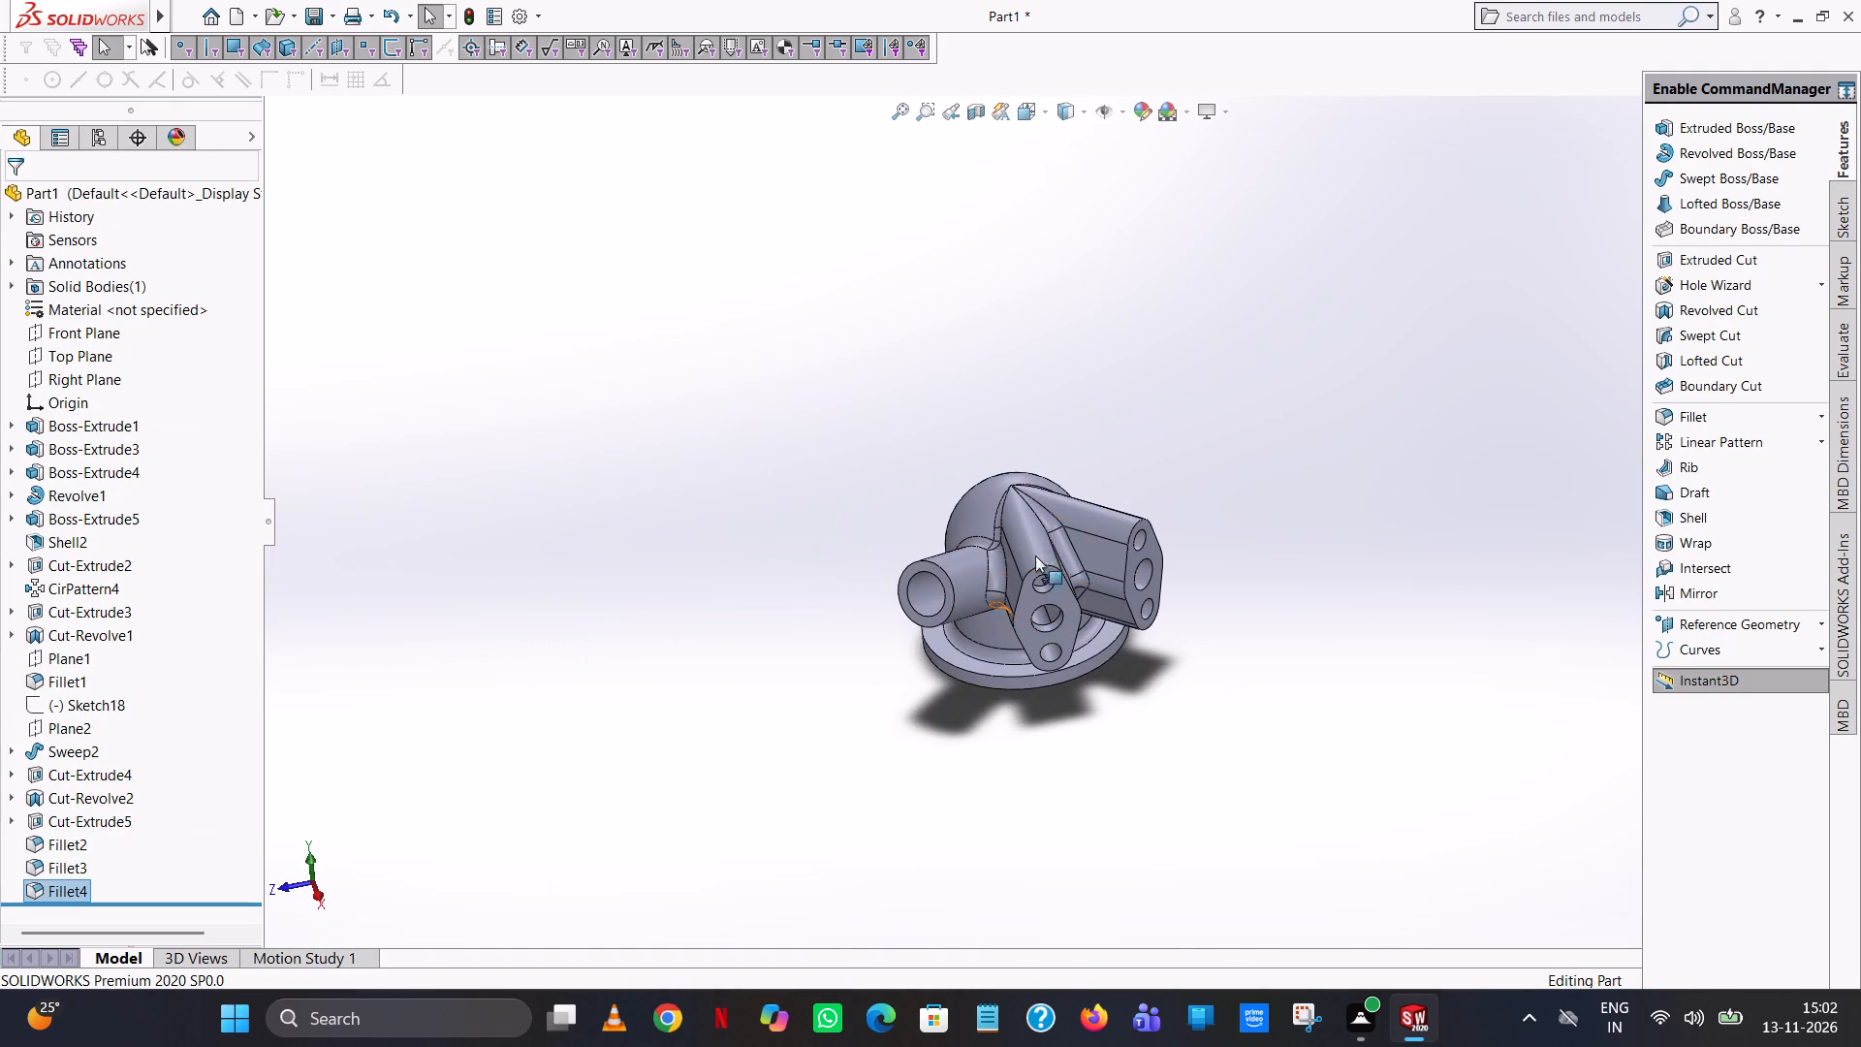
scroll(1087, 685, "down", 1)
middle_click_drag(1087, 685, 879, 536)
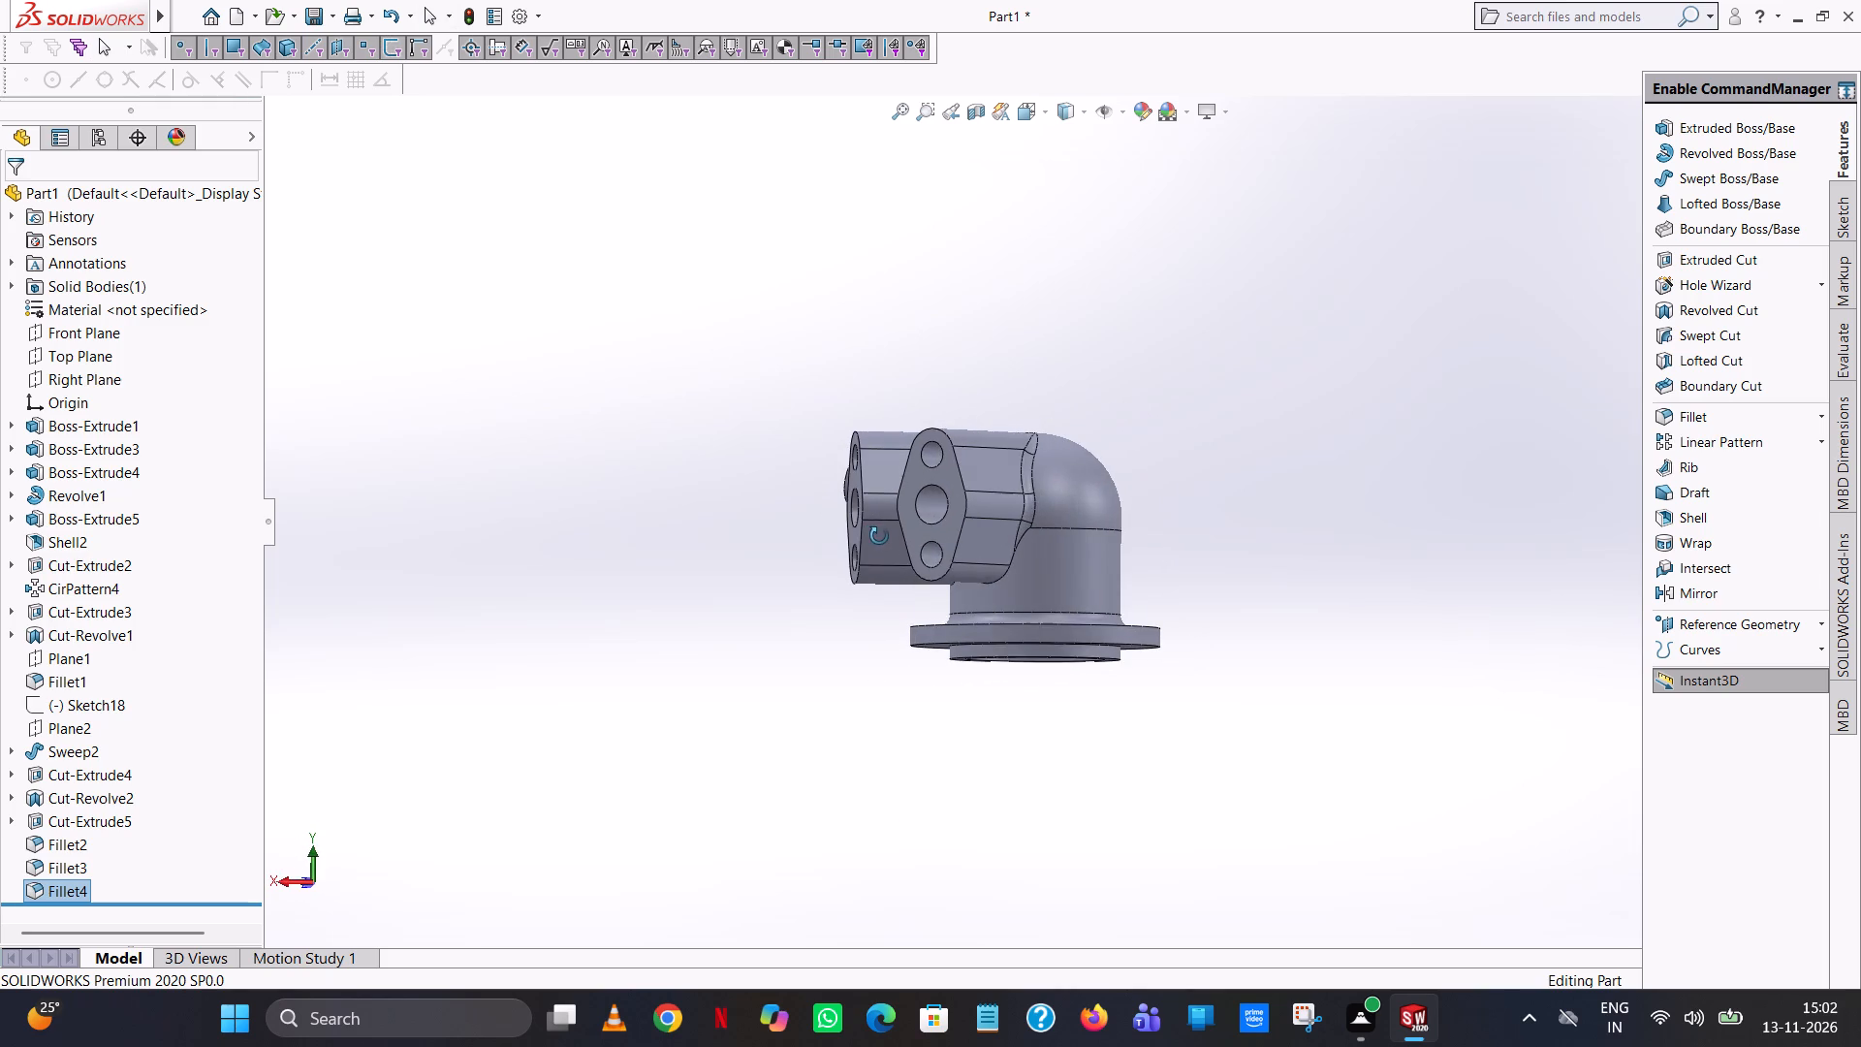
middle_click_drag(879, 536, 877, 537)
scroll(1004, 586, "down", 7)
middle_click_drag(1019, 502, 1042, 451)
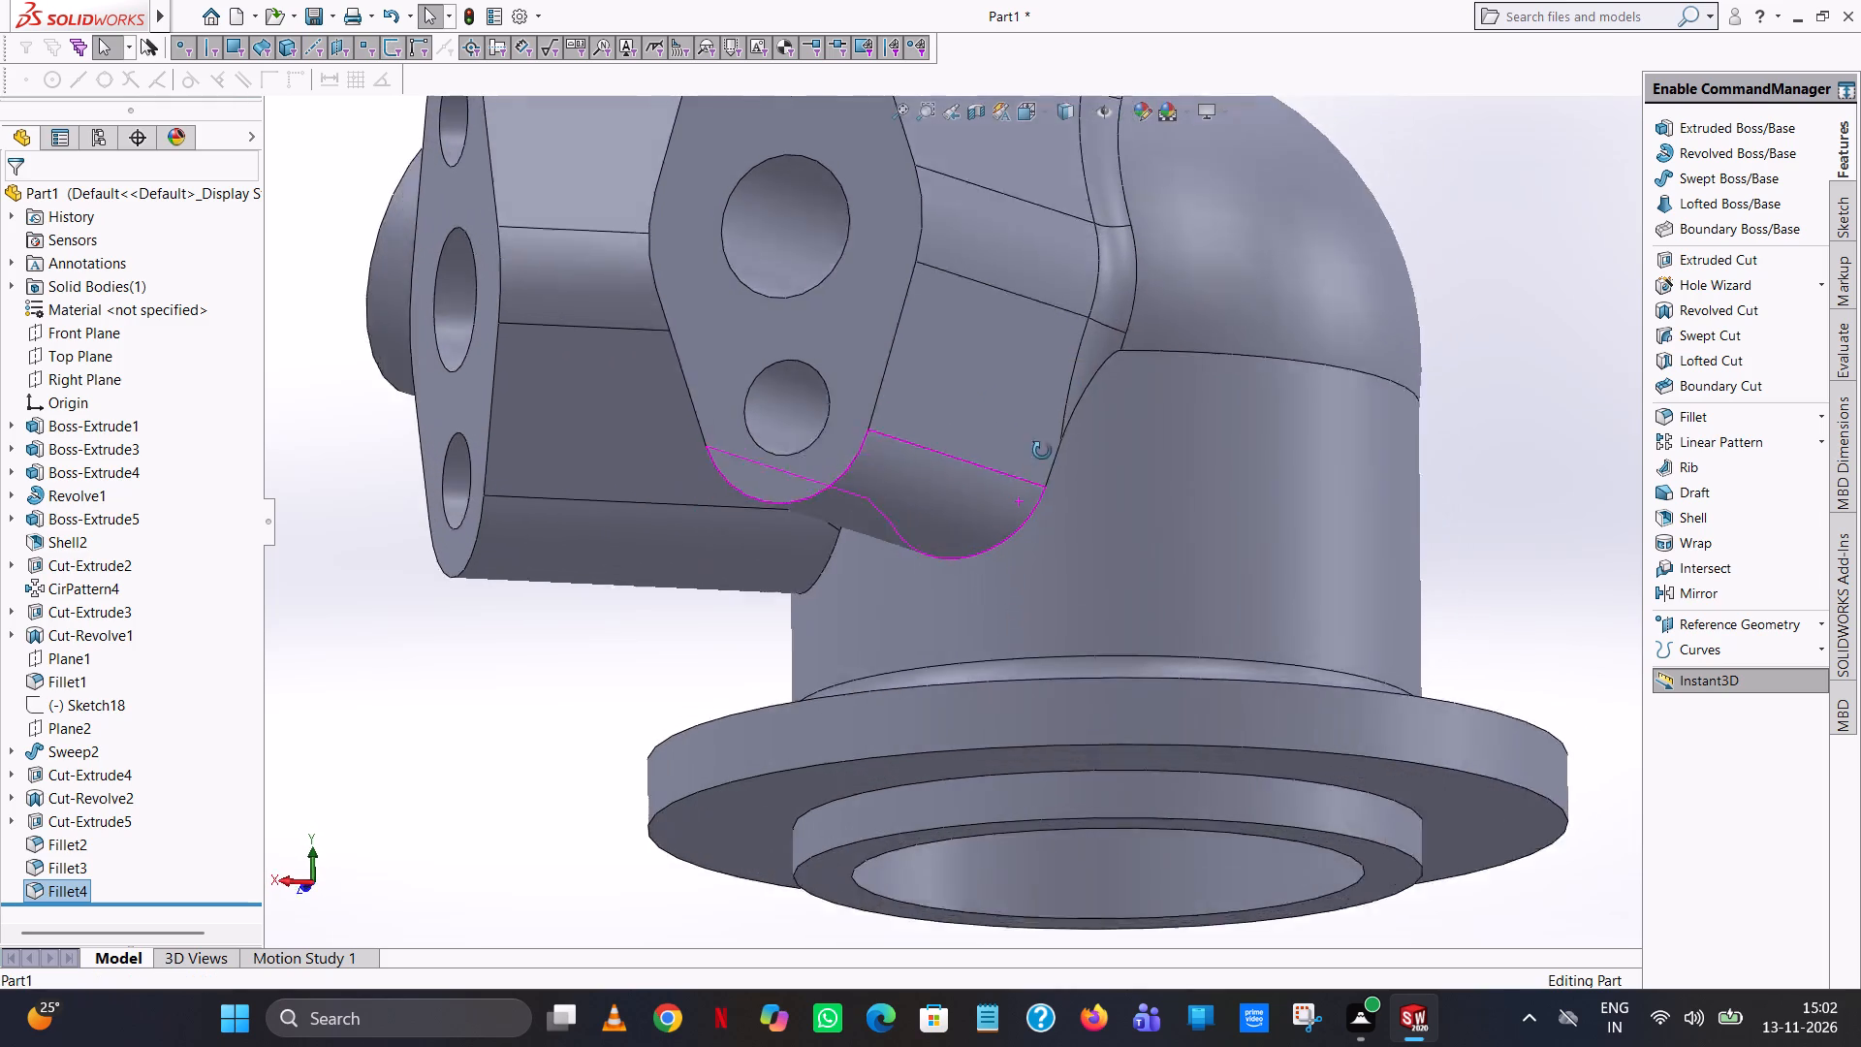
middle_click_drag(1042, 451, 1092, 350)
left_click(1767, 417)
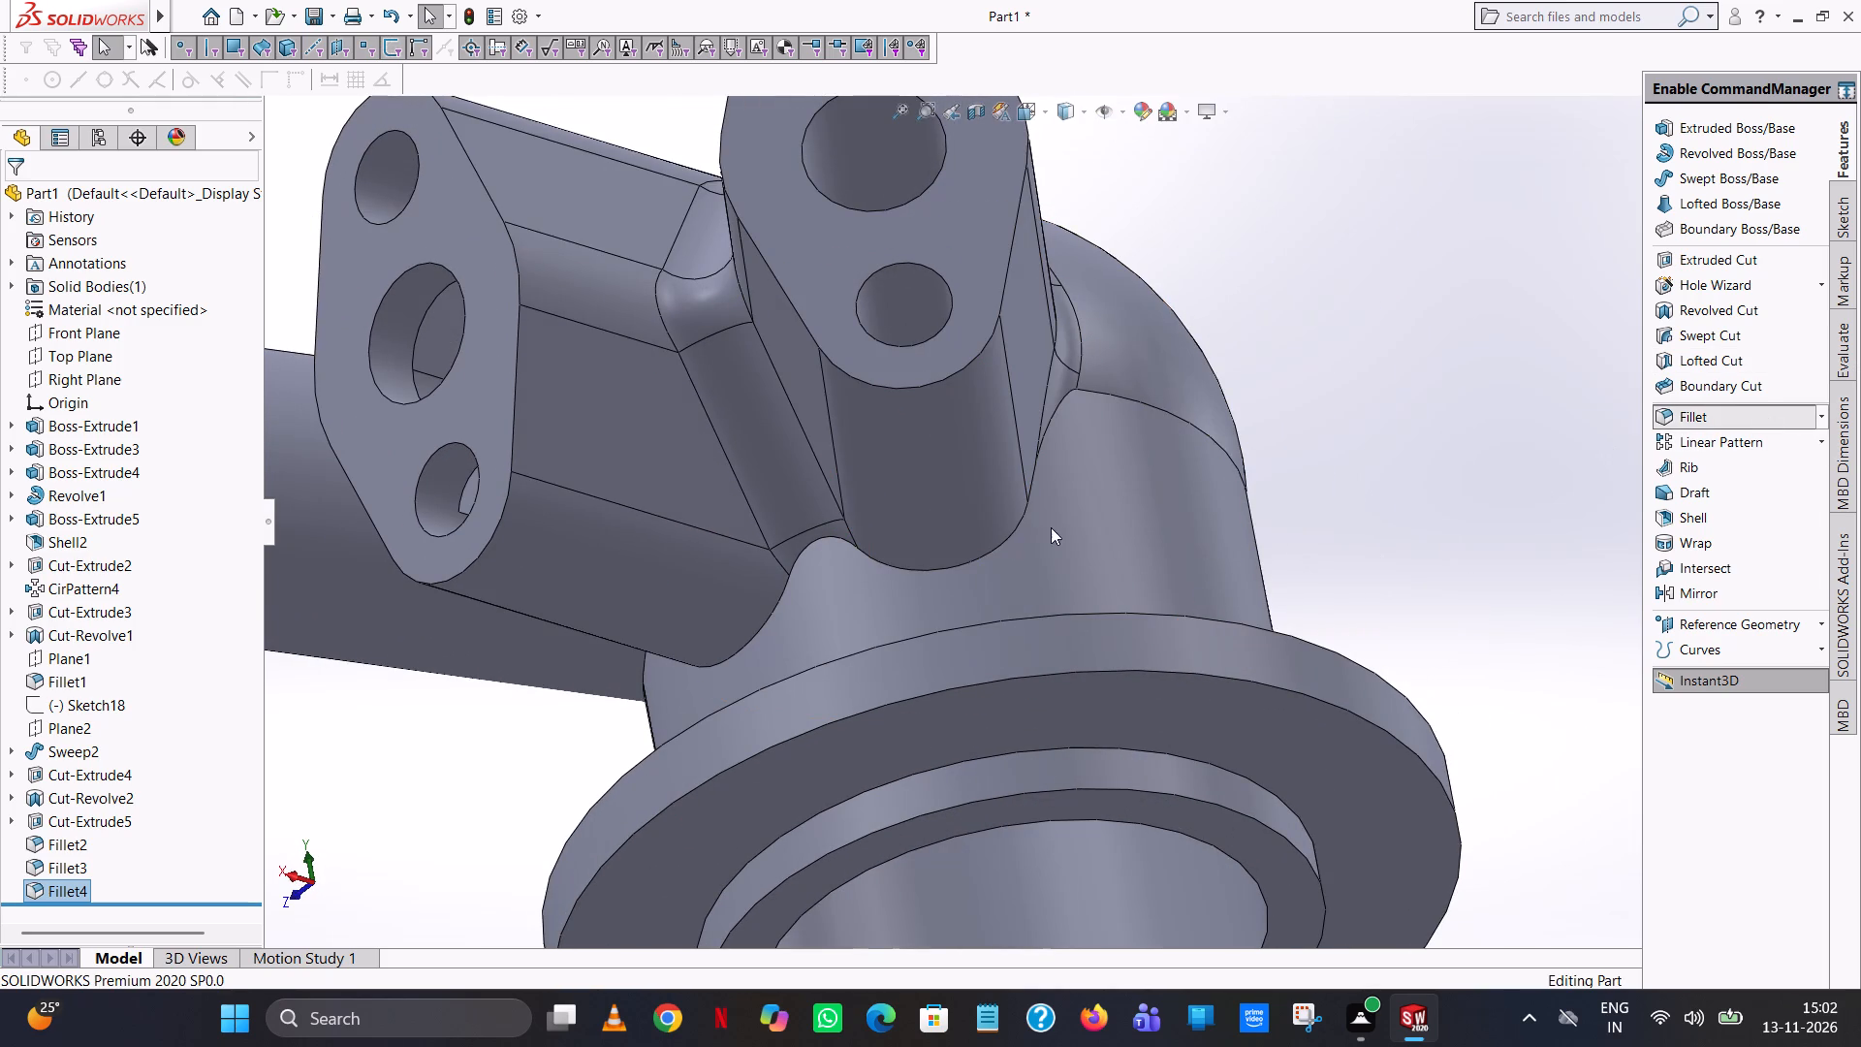
left_click(997, 544)
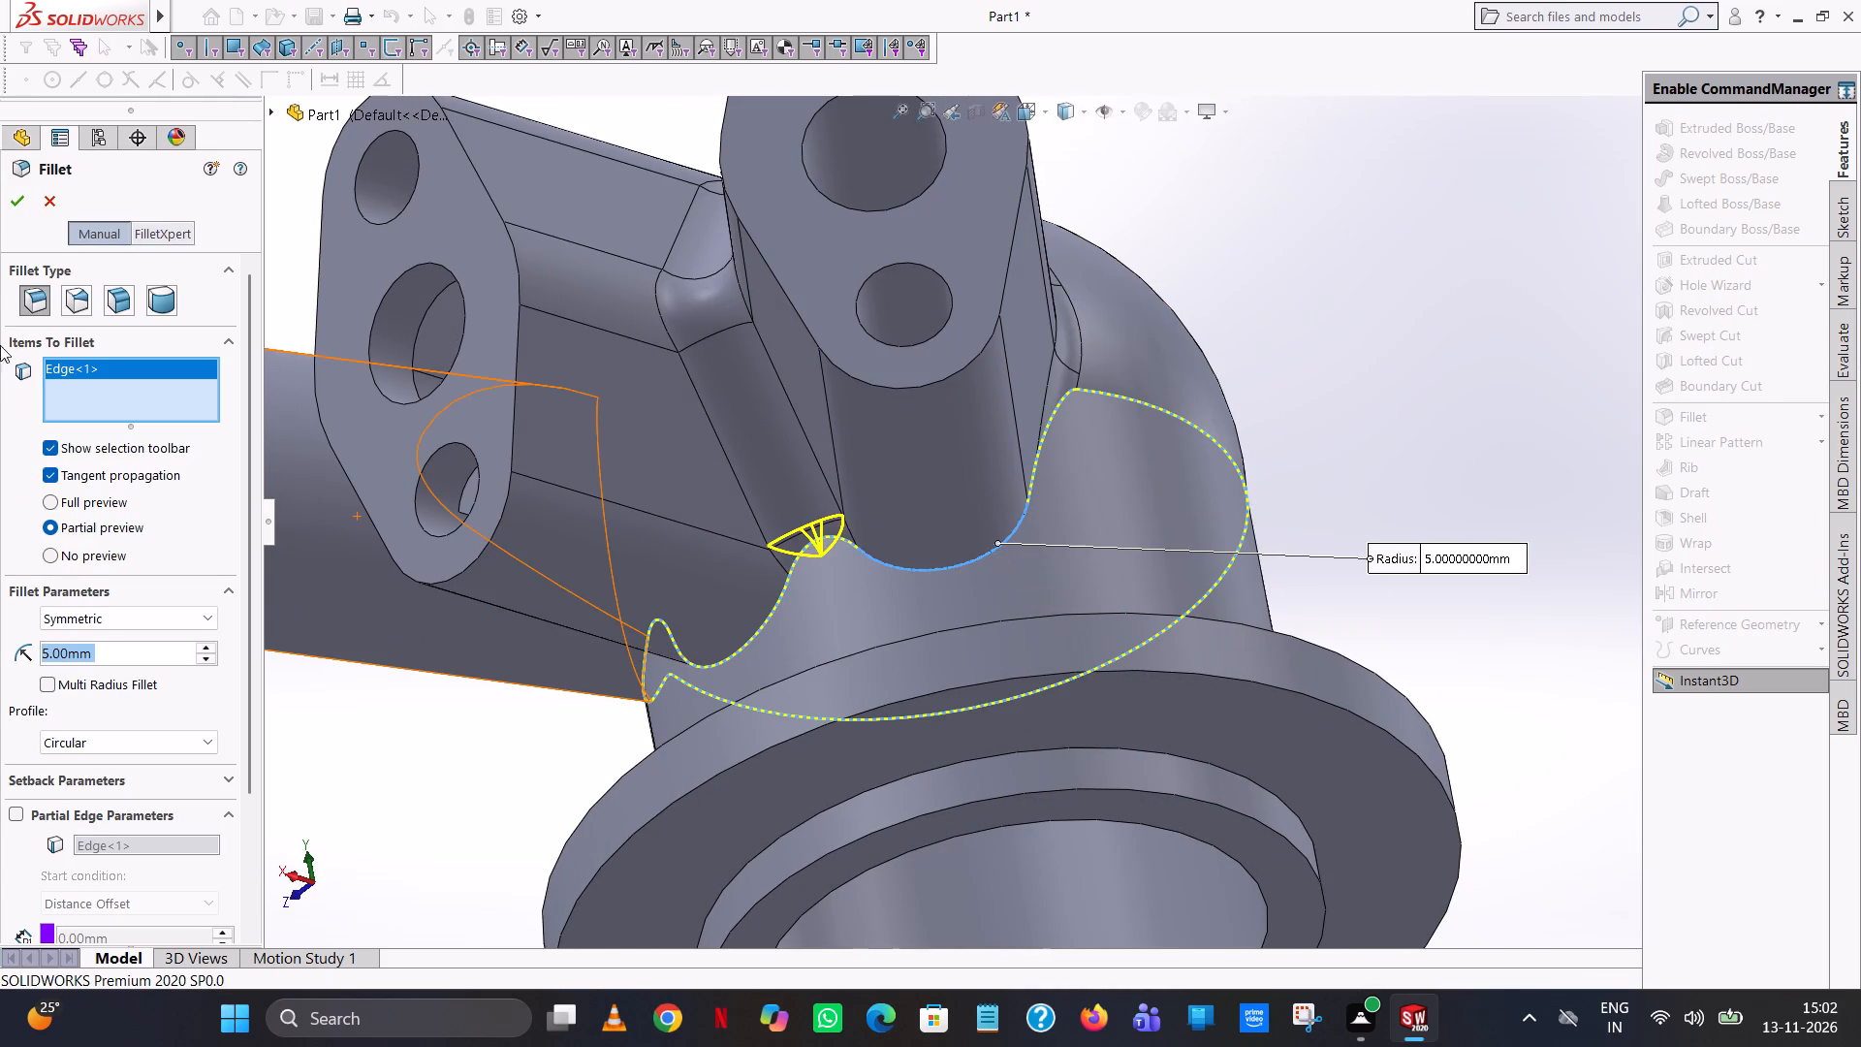
left_click(10, 195)
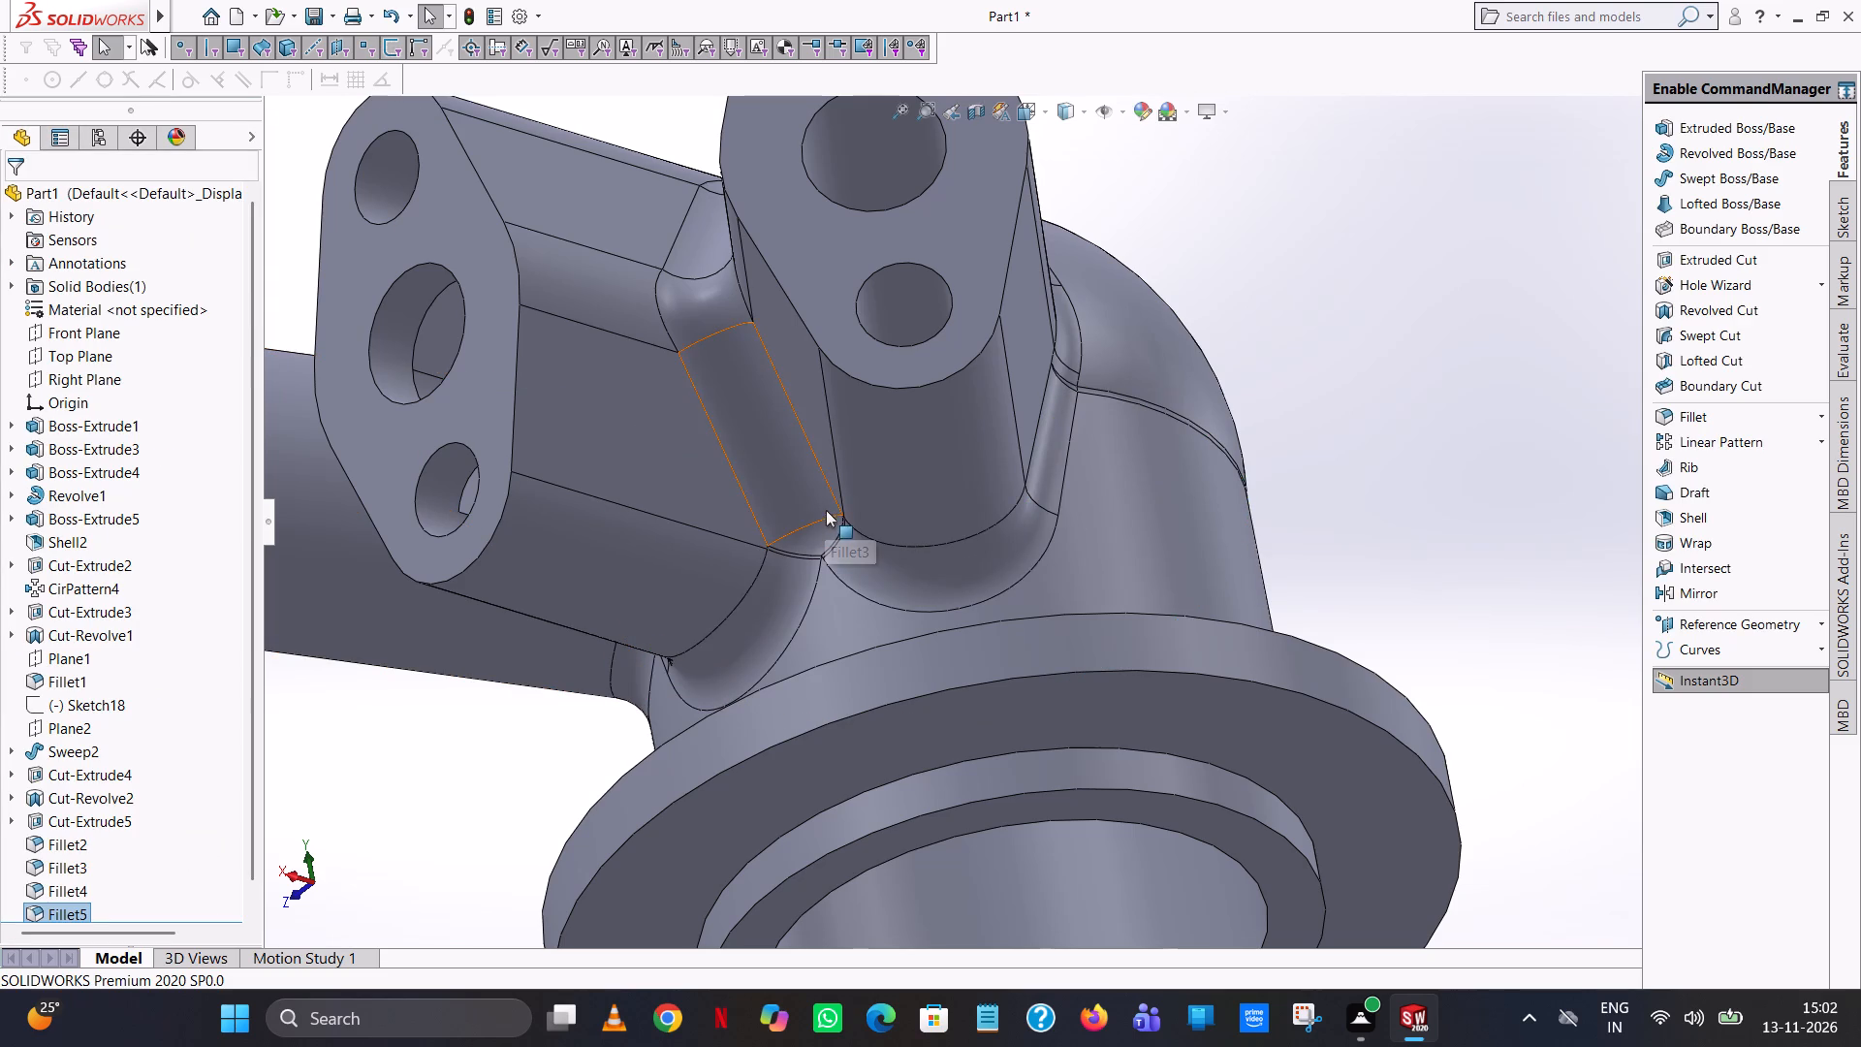
Apply a light grey colour from the standard palette to the whole part.
middle_click_drag(844, 496, 1357, 176)
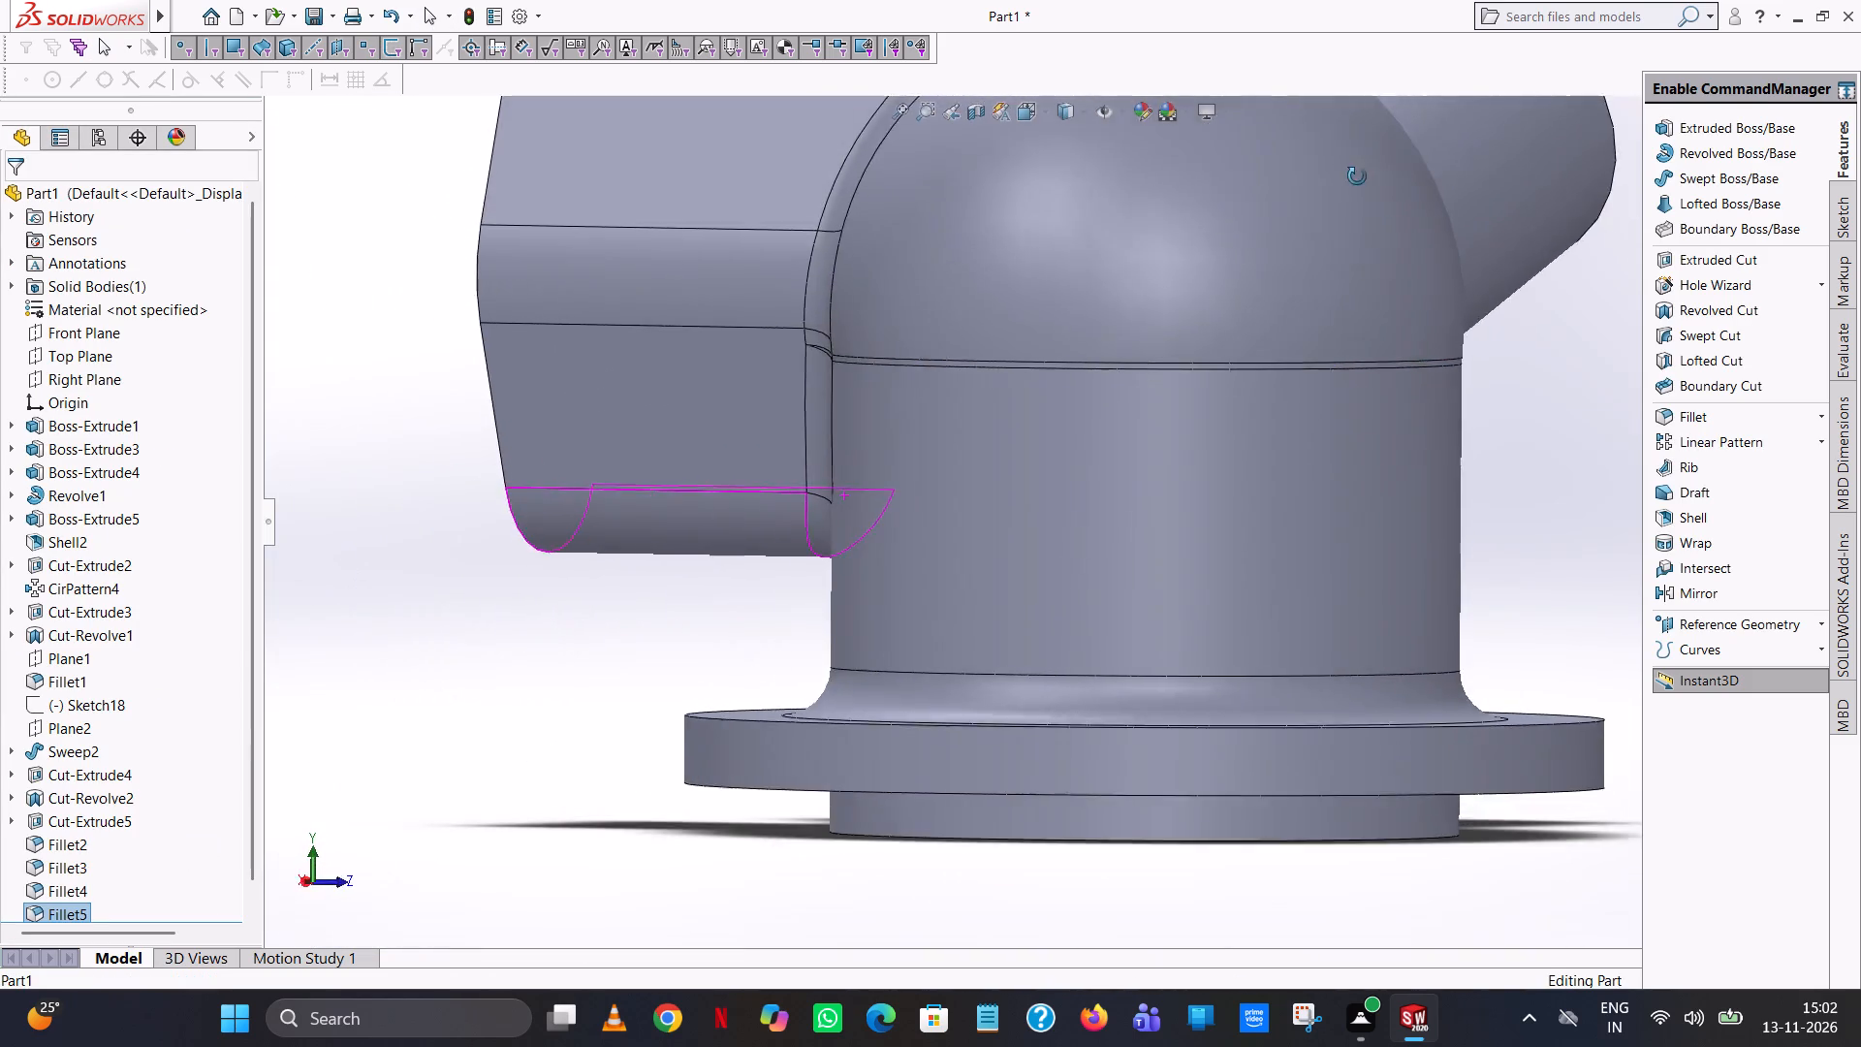
middle_click_drag(1357, 176, 999, 360)
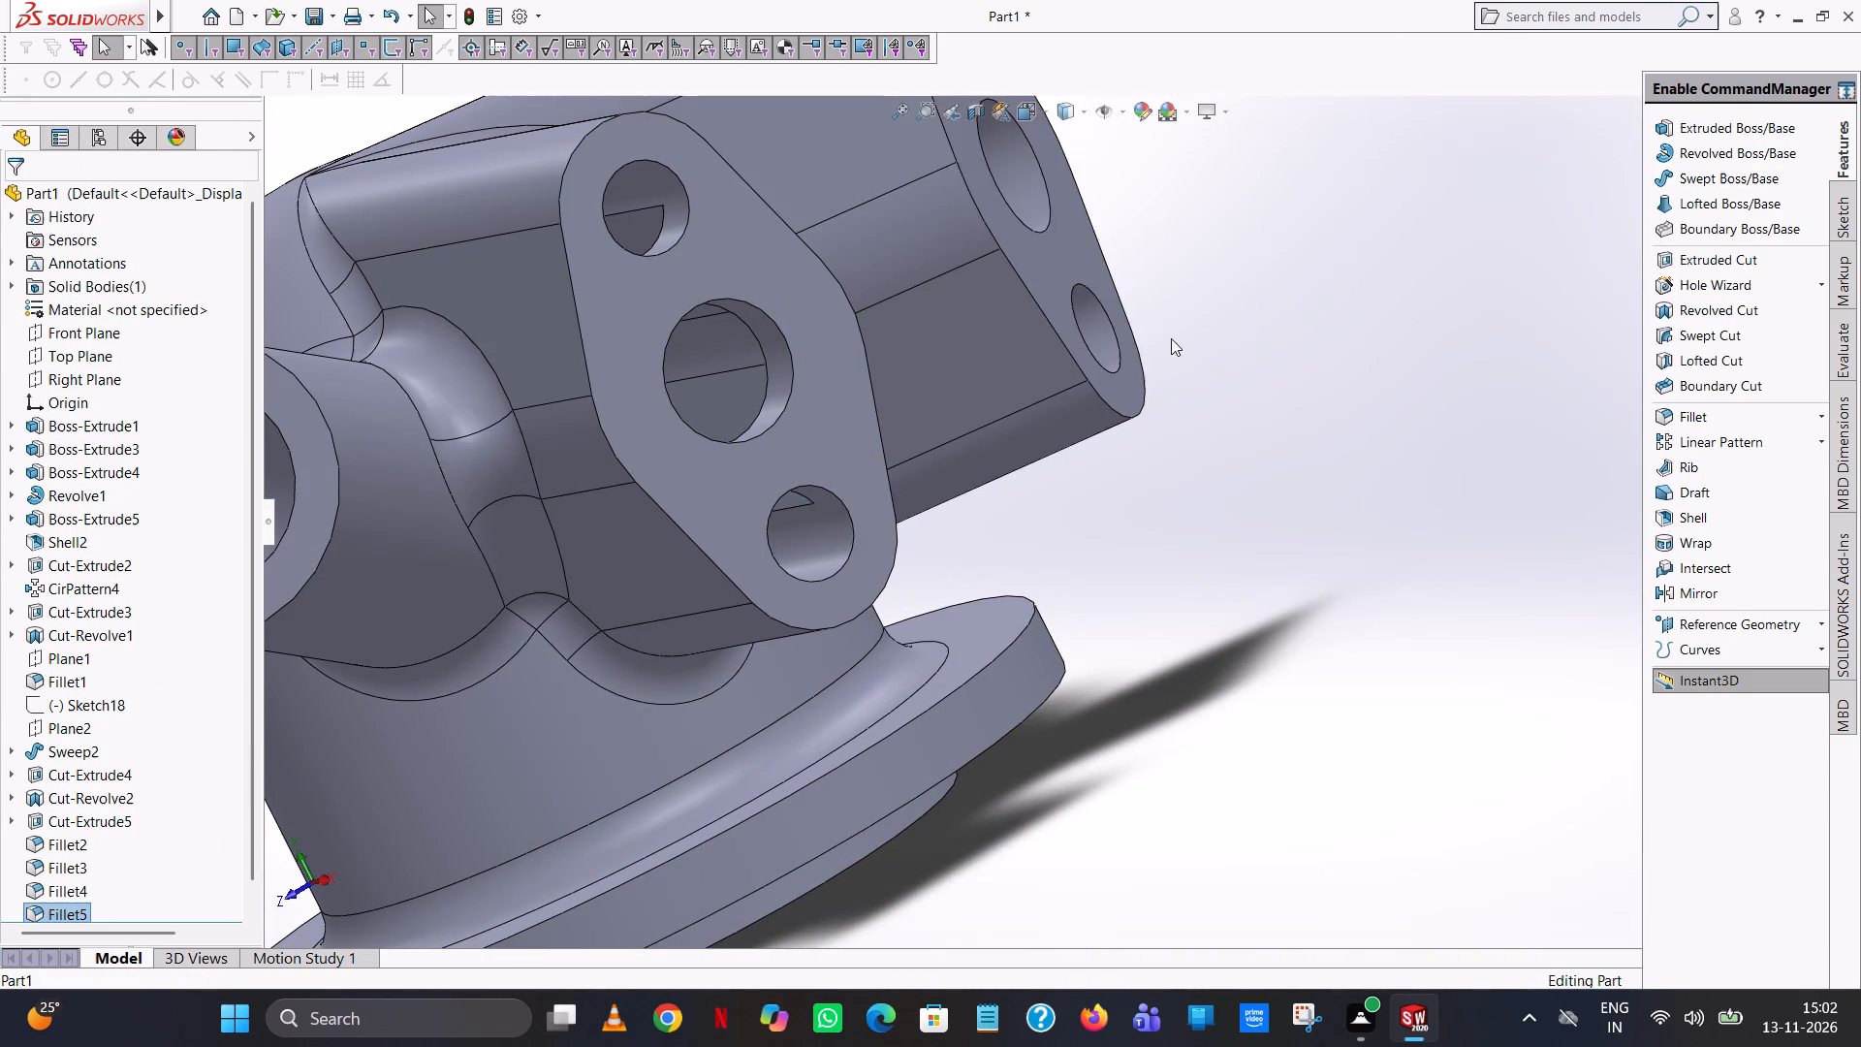
scroll(1226, 373, "up", 6)
middle_click_drag(1162, 465, 1296, 323)
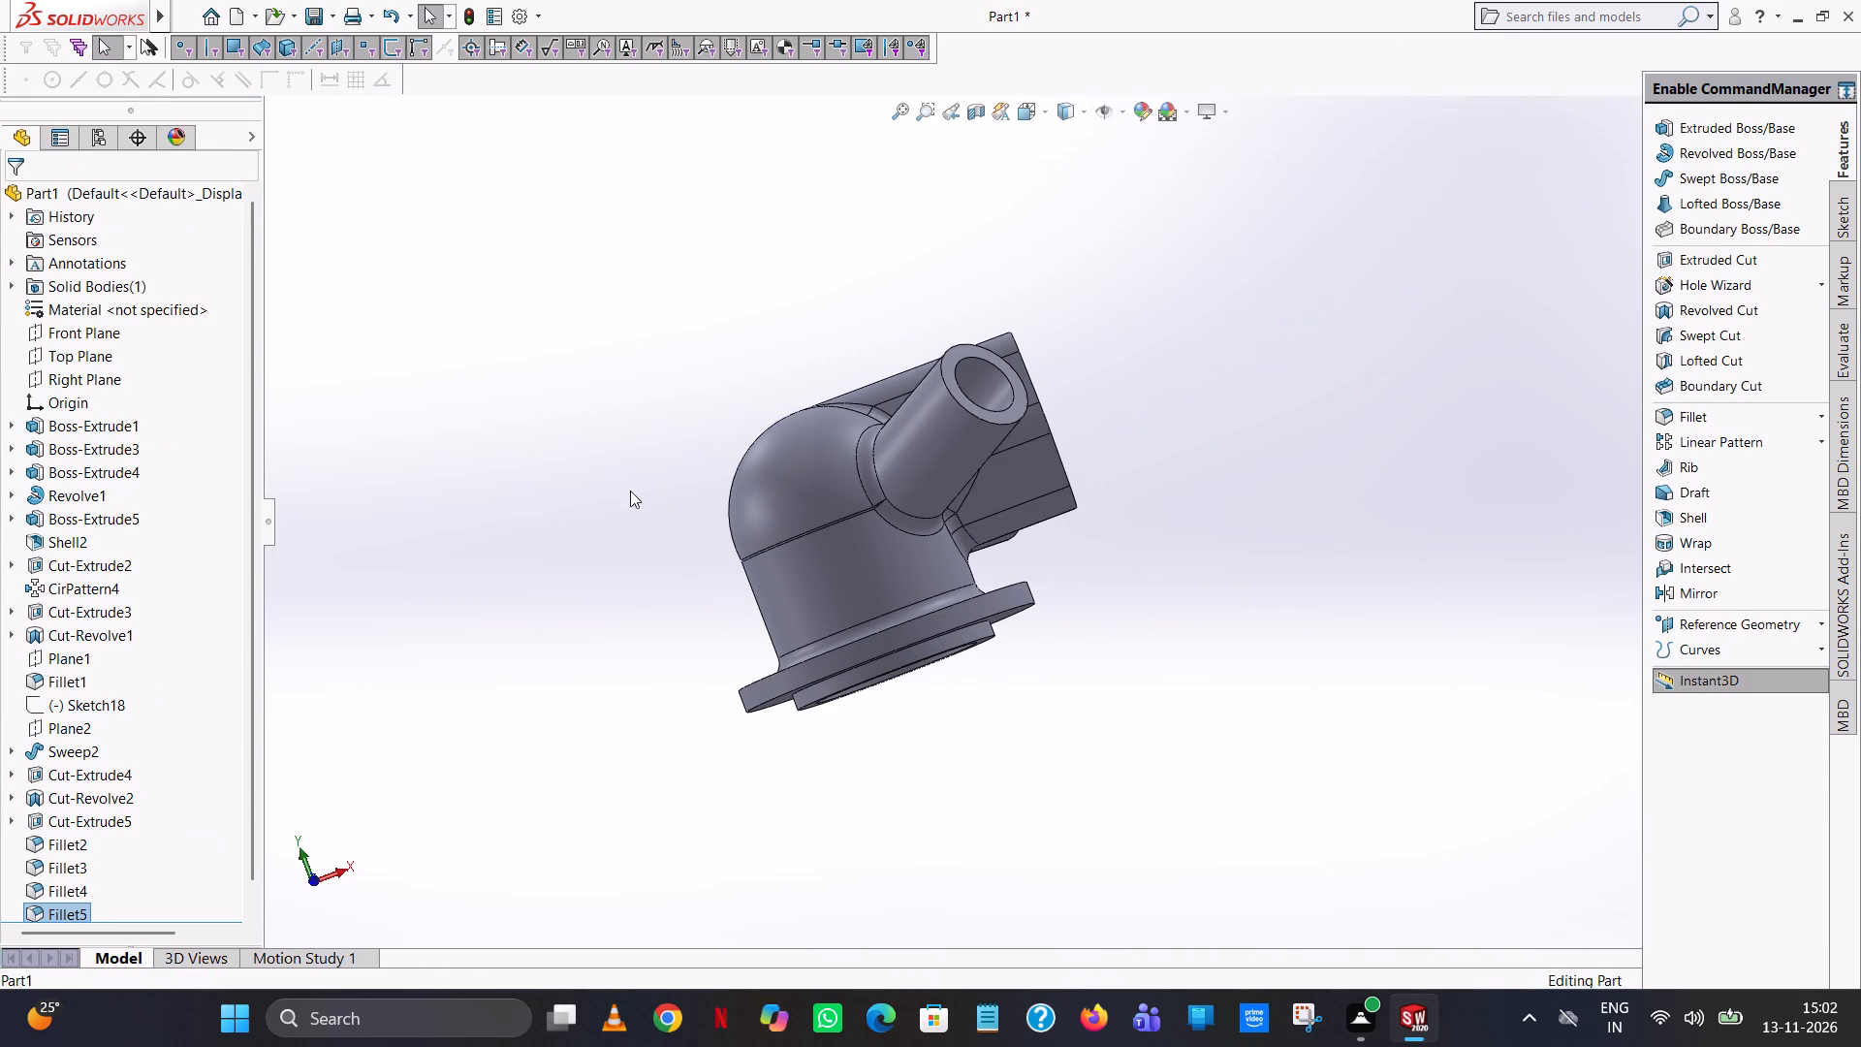
middle_click_drag(970, 542, 987, 928)
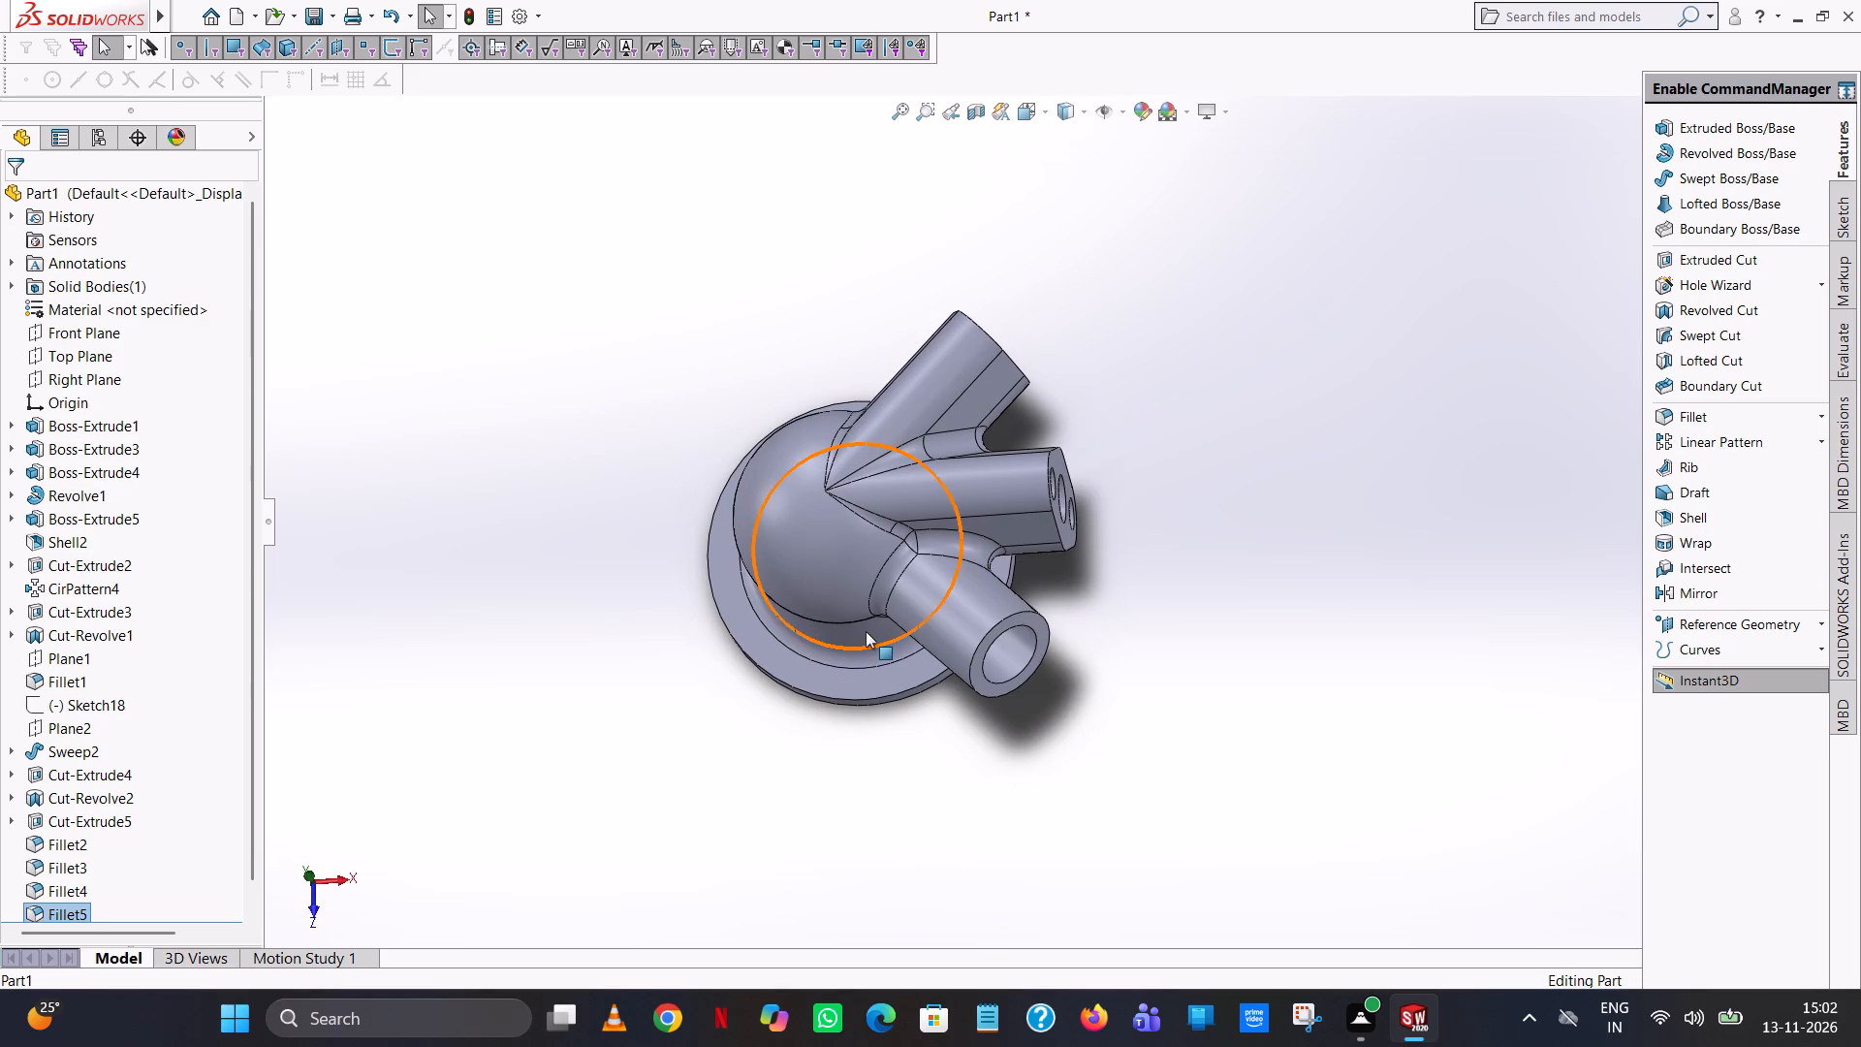
right_click(834, 642)
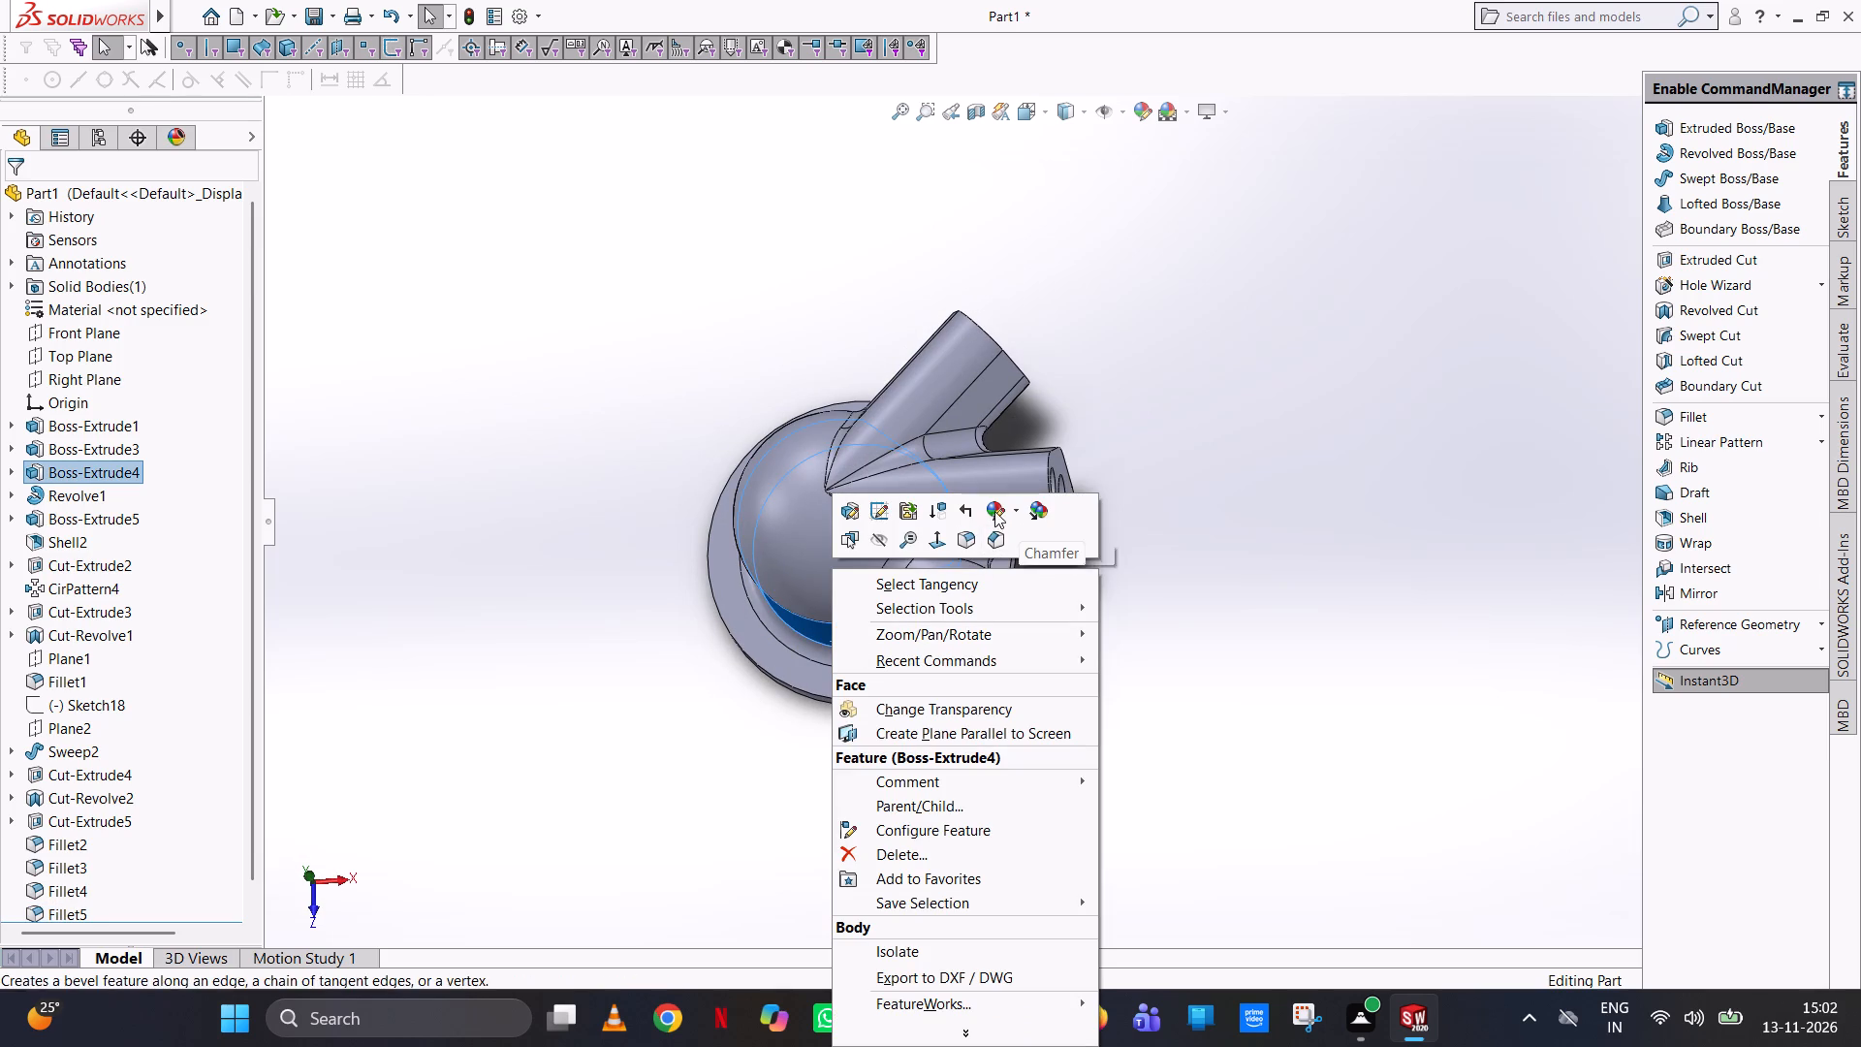
left_click(994, 511)
left_click(986, 517)
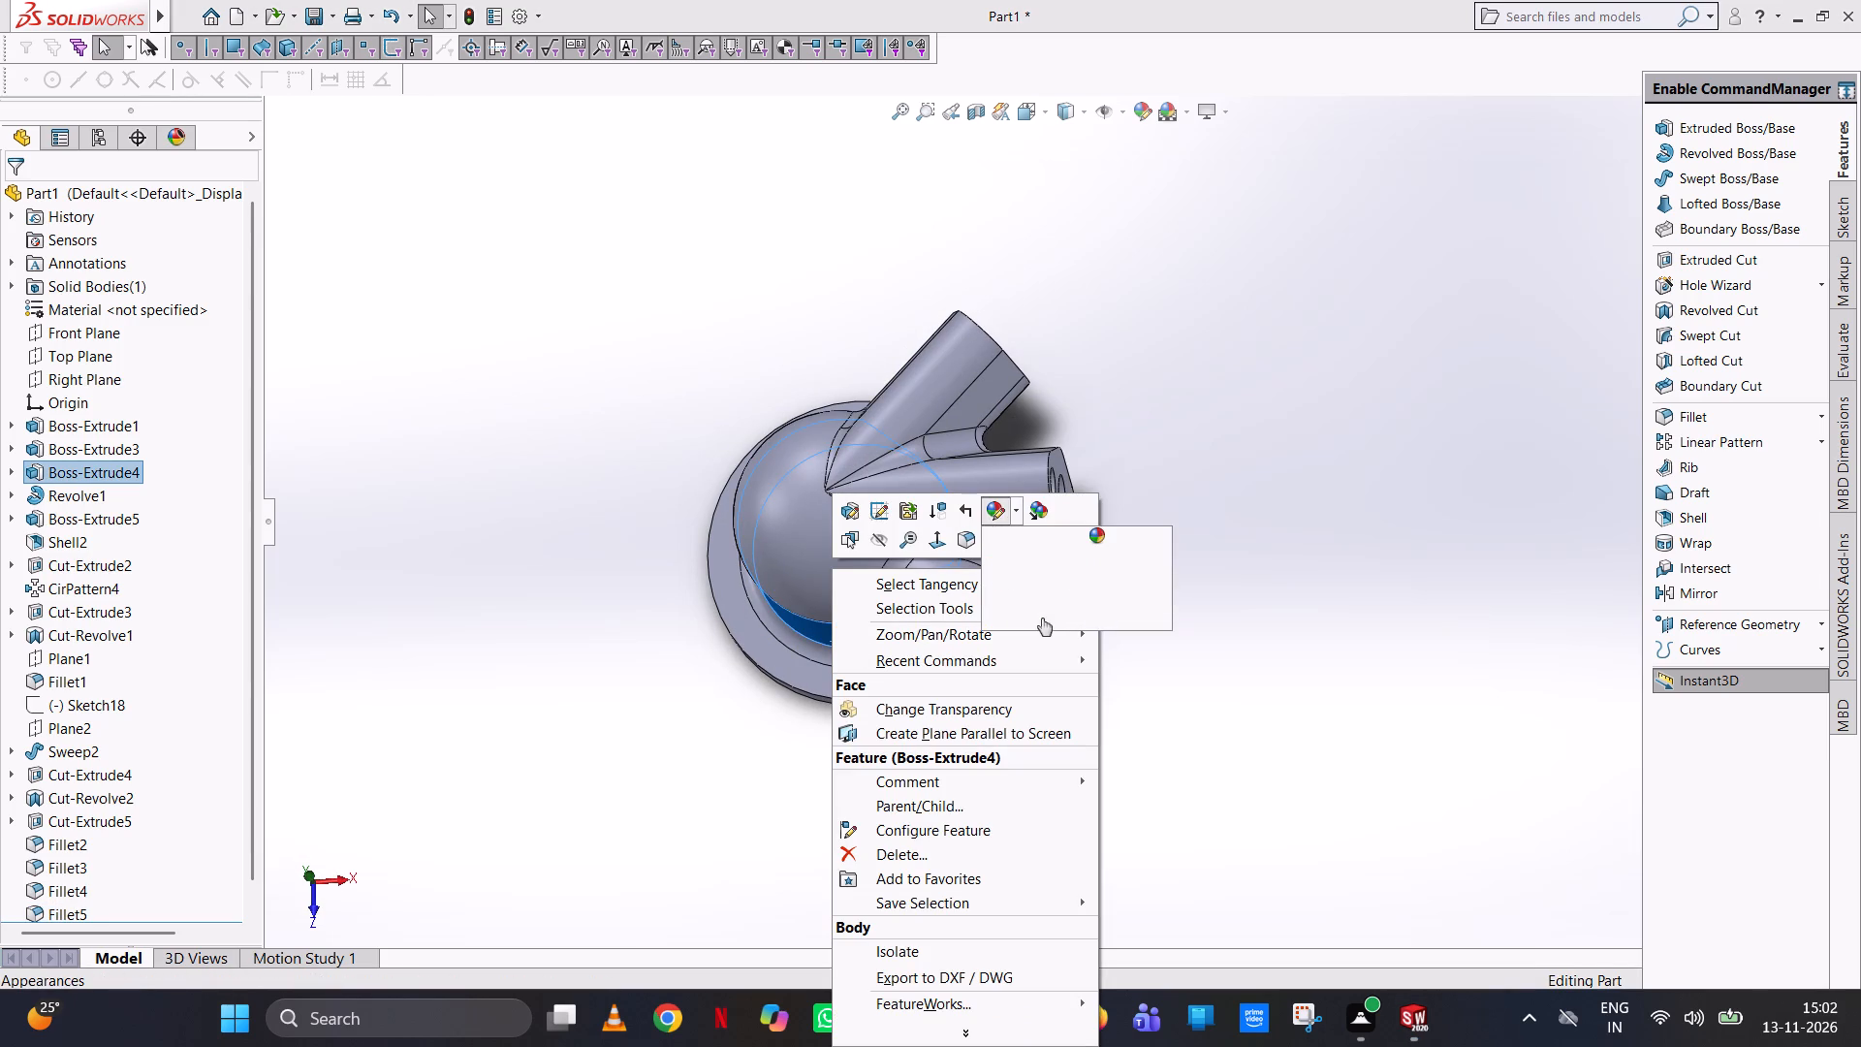
left_click(1042, 618)
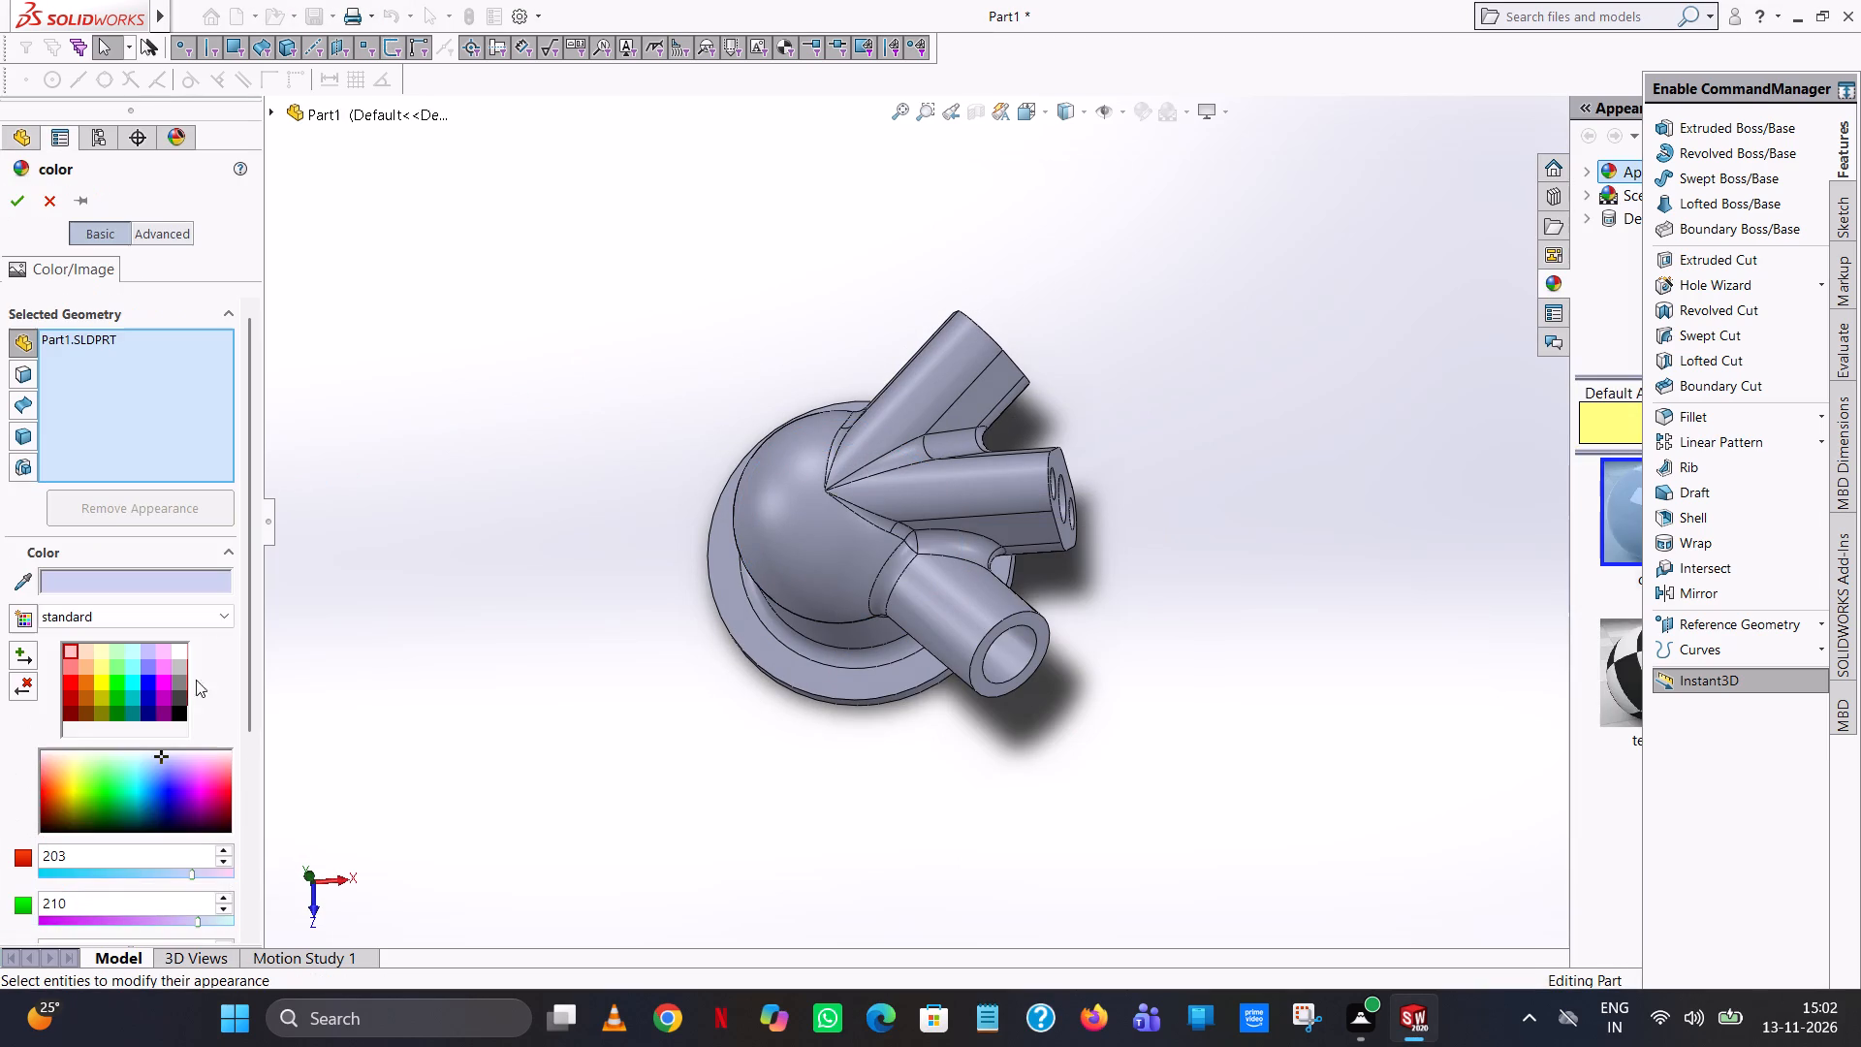
left_click(182, 650)
left_click(177, 673)
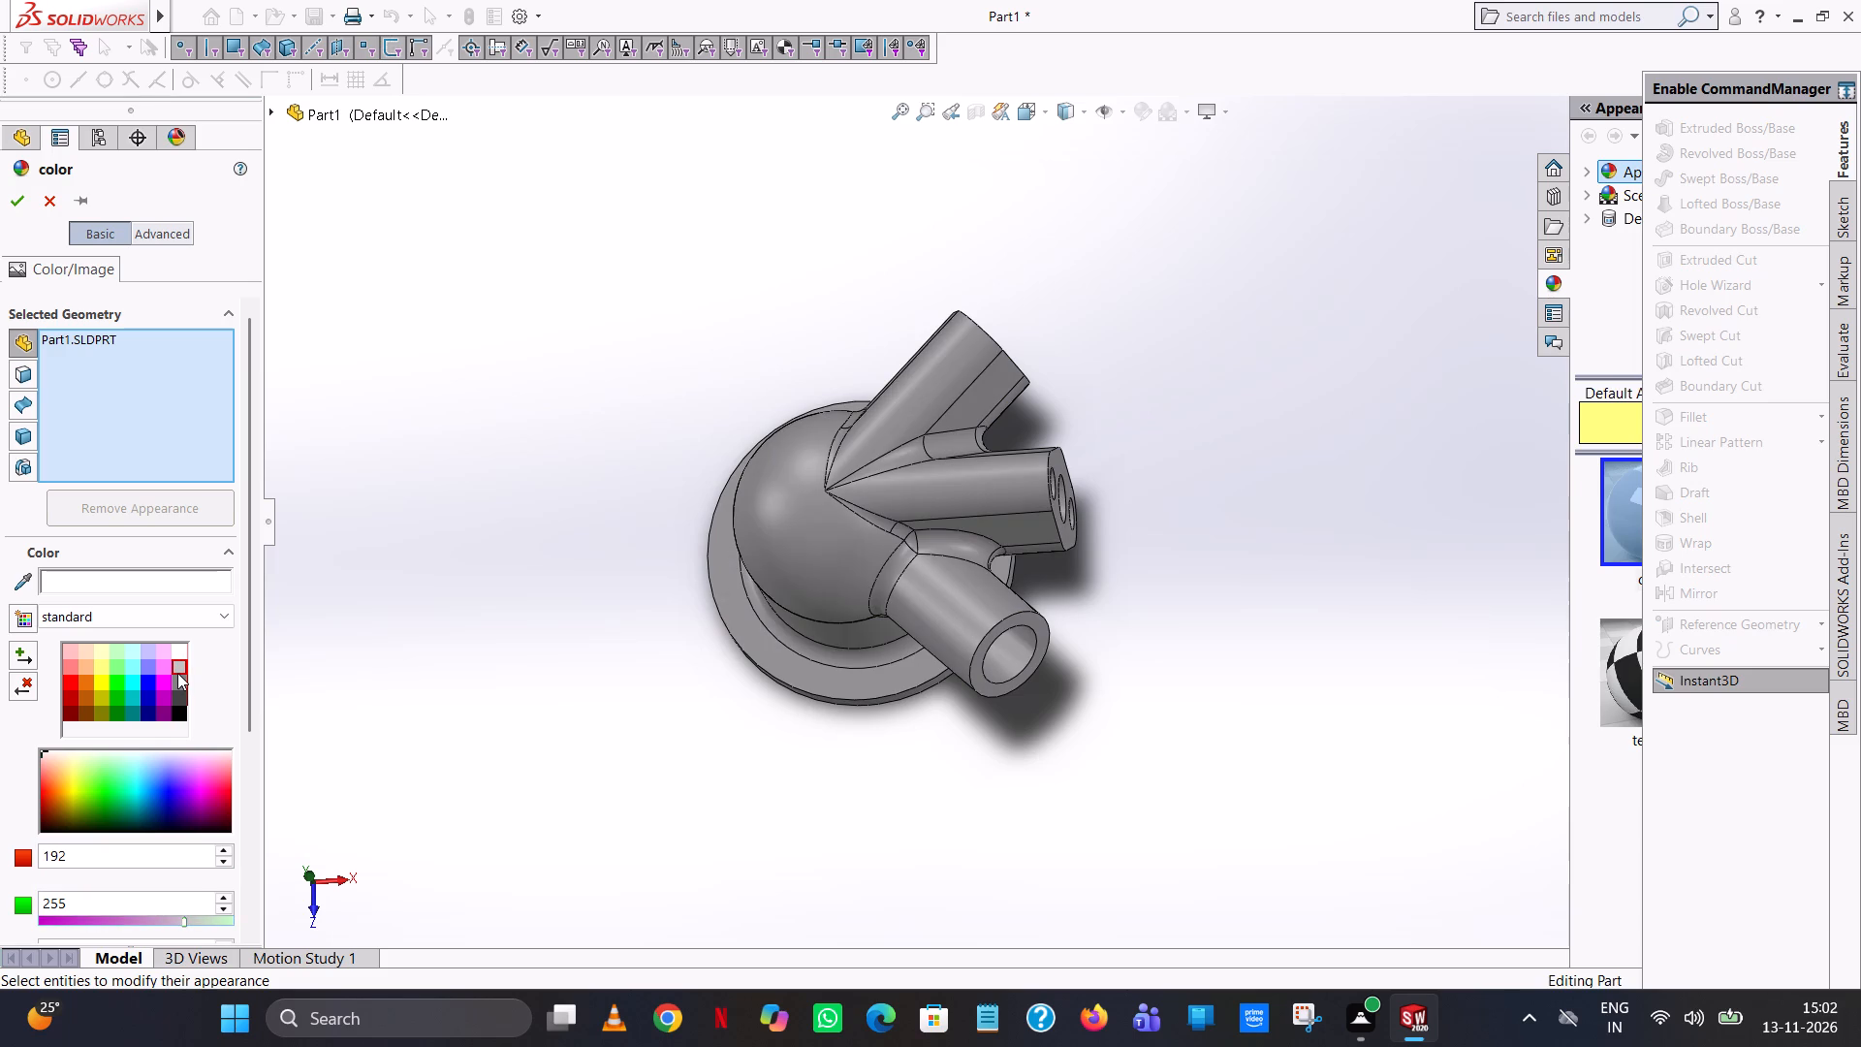
left_click(17, 197)
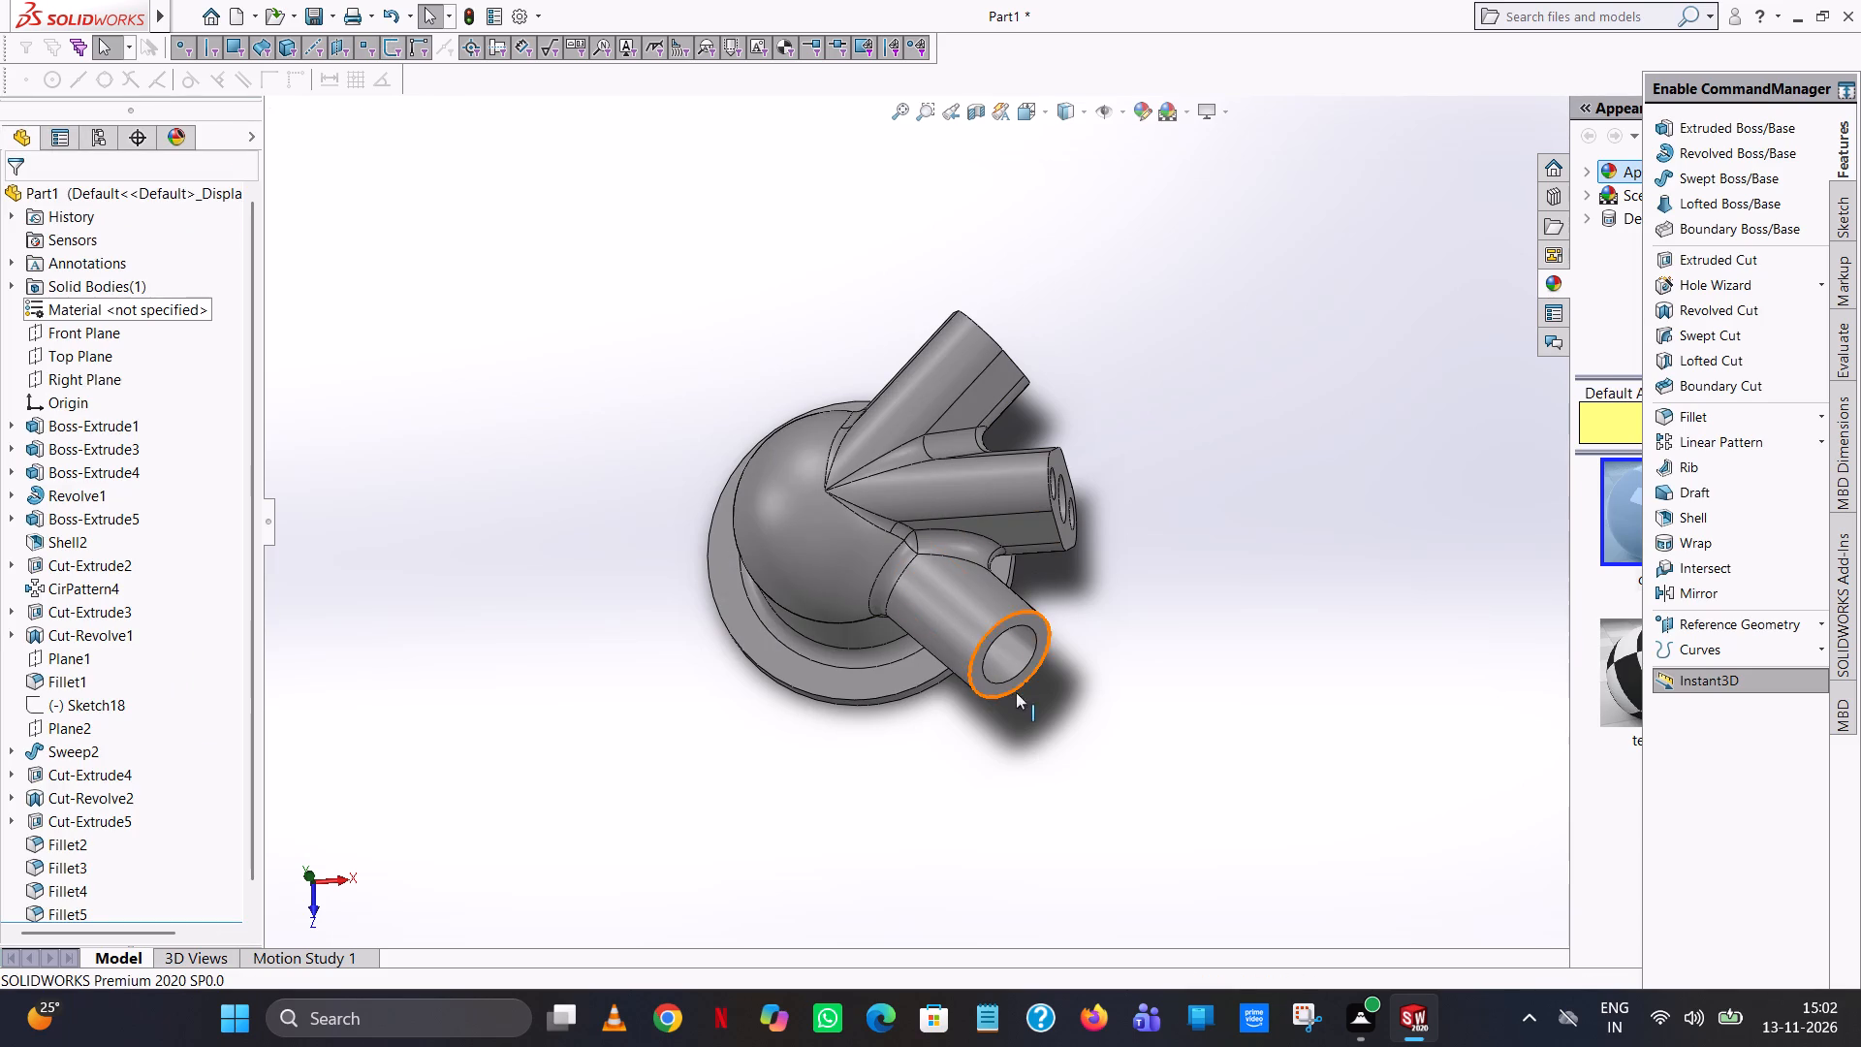
Give the inner bore face of the round arm a white face colour.
left_click(1011, 664)
left_click(1220, 575)
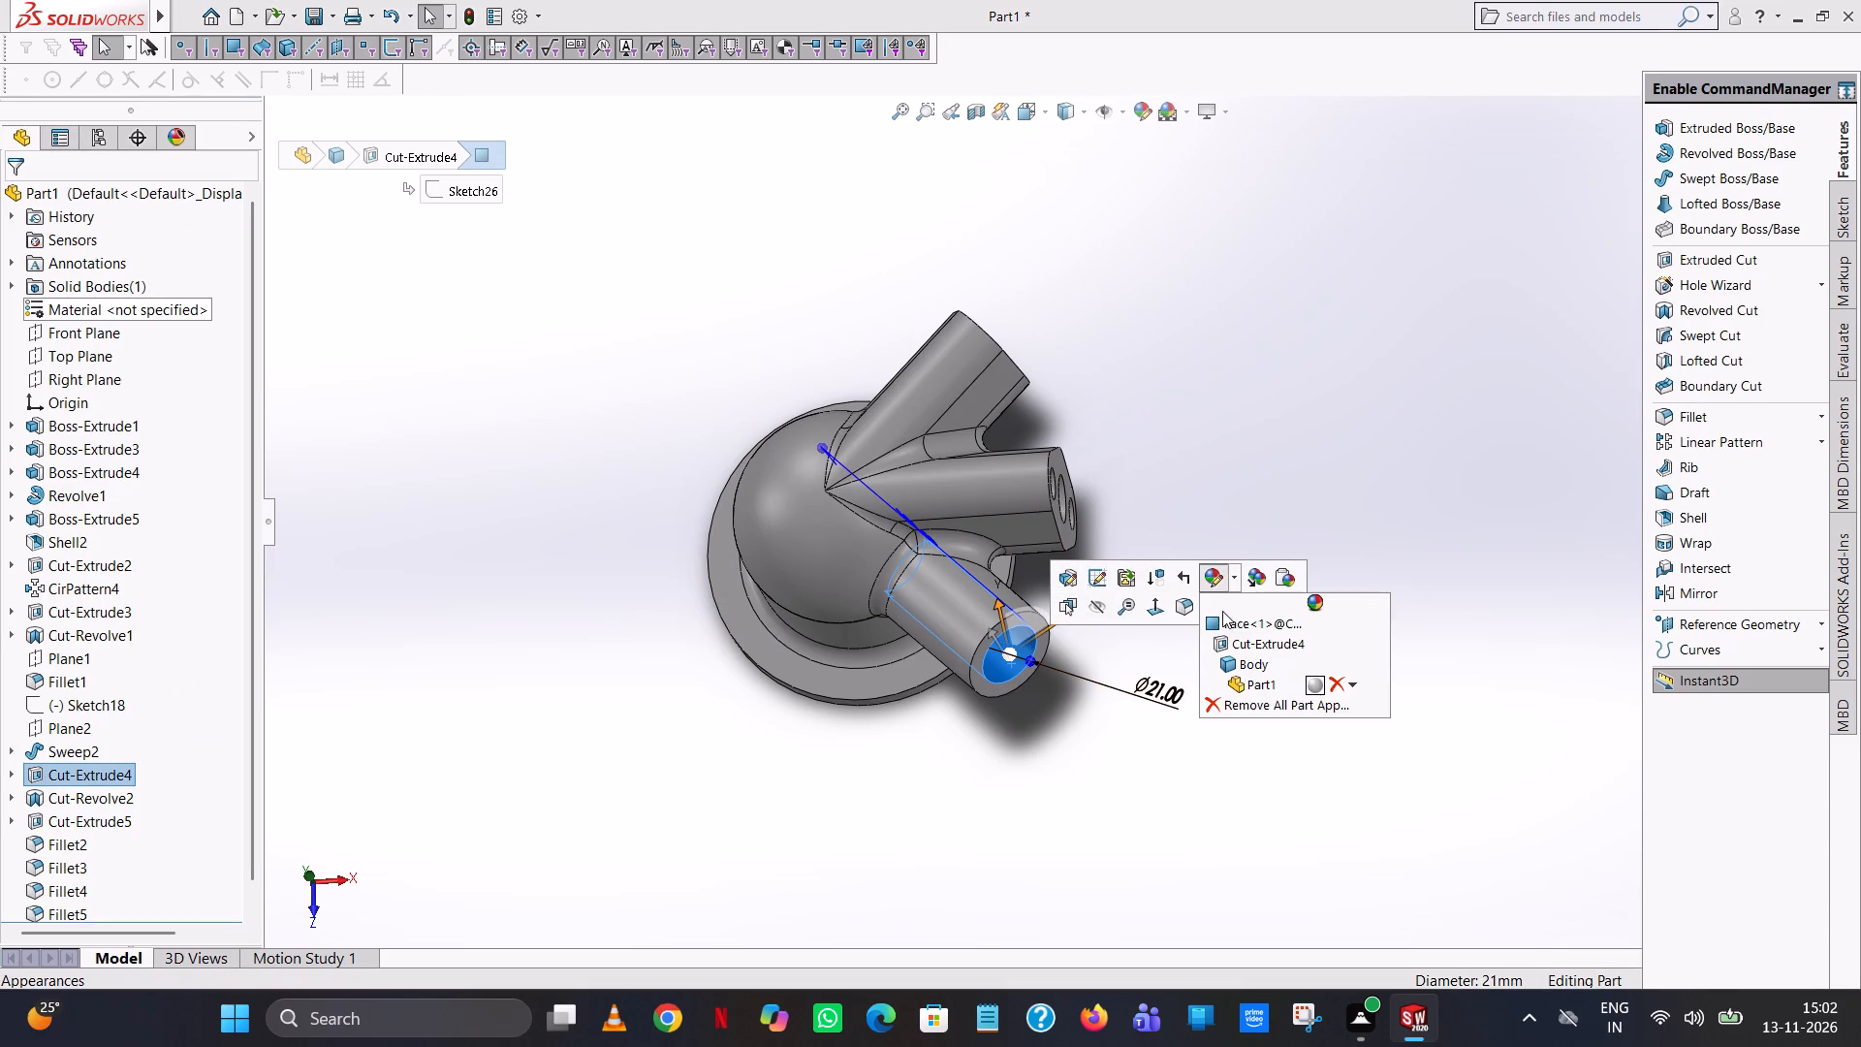
left_click(1230, 615)
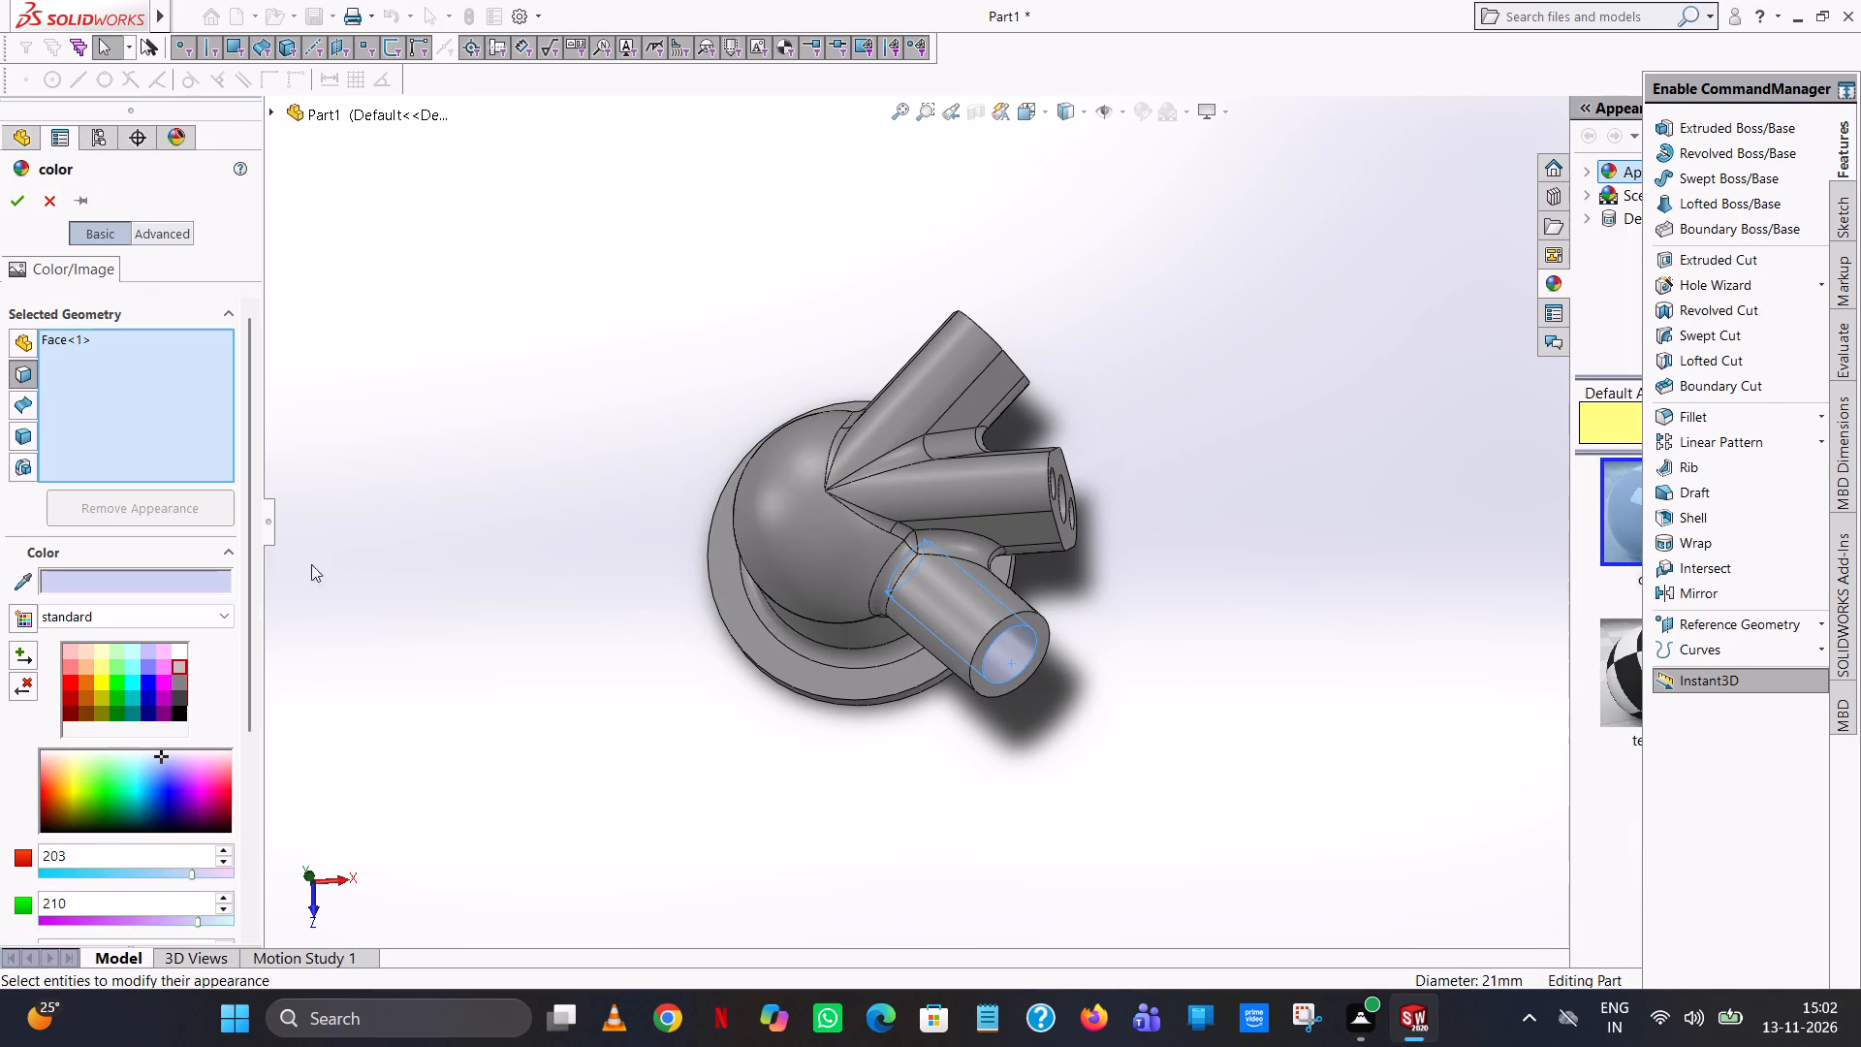
left_click(176, 646)
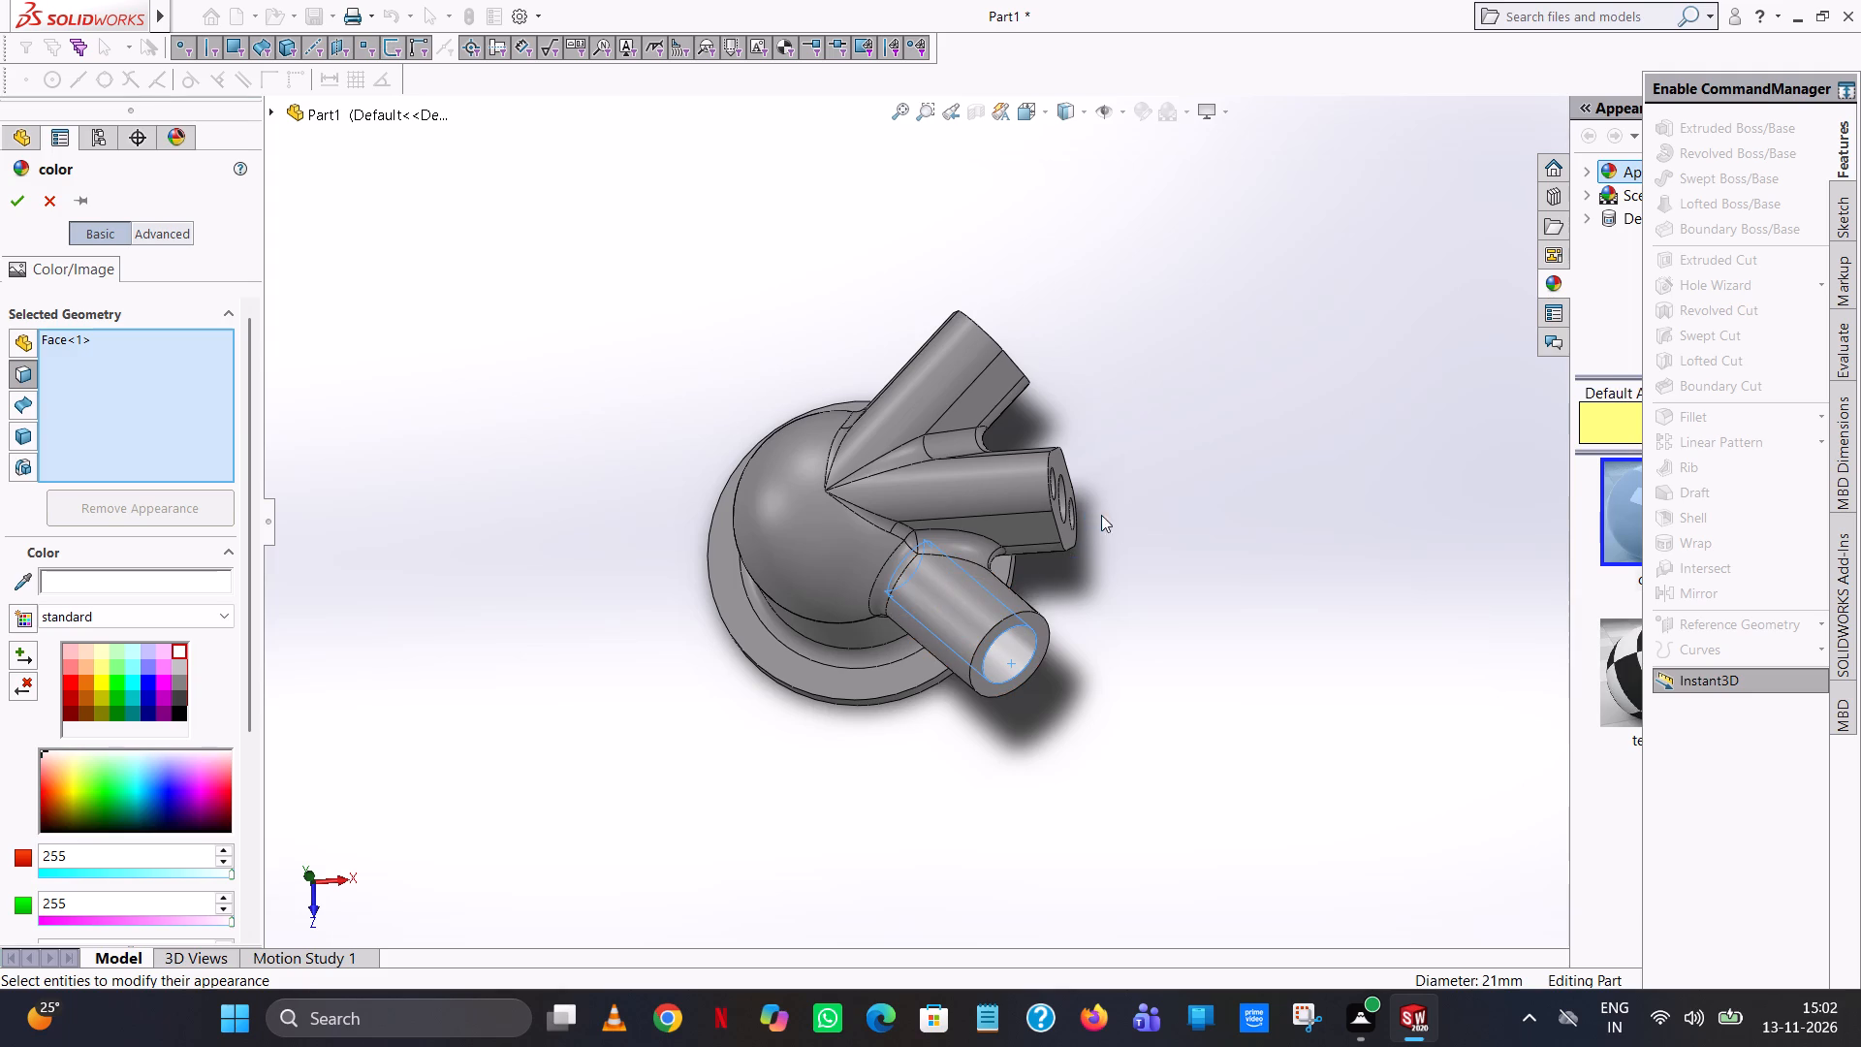
Add one small hole face and the visible central bore faces of the middle oval arm to the white face colour selection.
middle_click_drag(1151, 533, 1028, 520)
scroll(1150, 538, "up", 1)
left_click(995, 509)
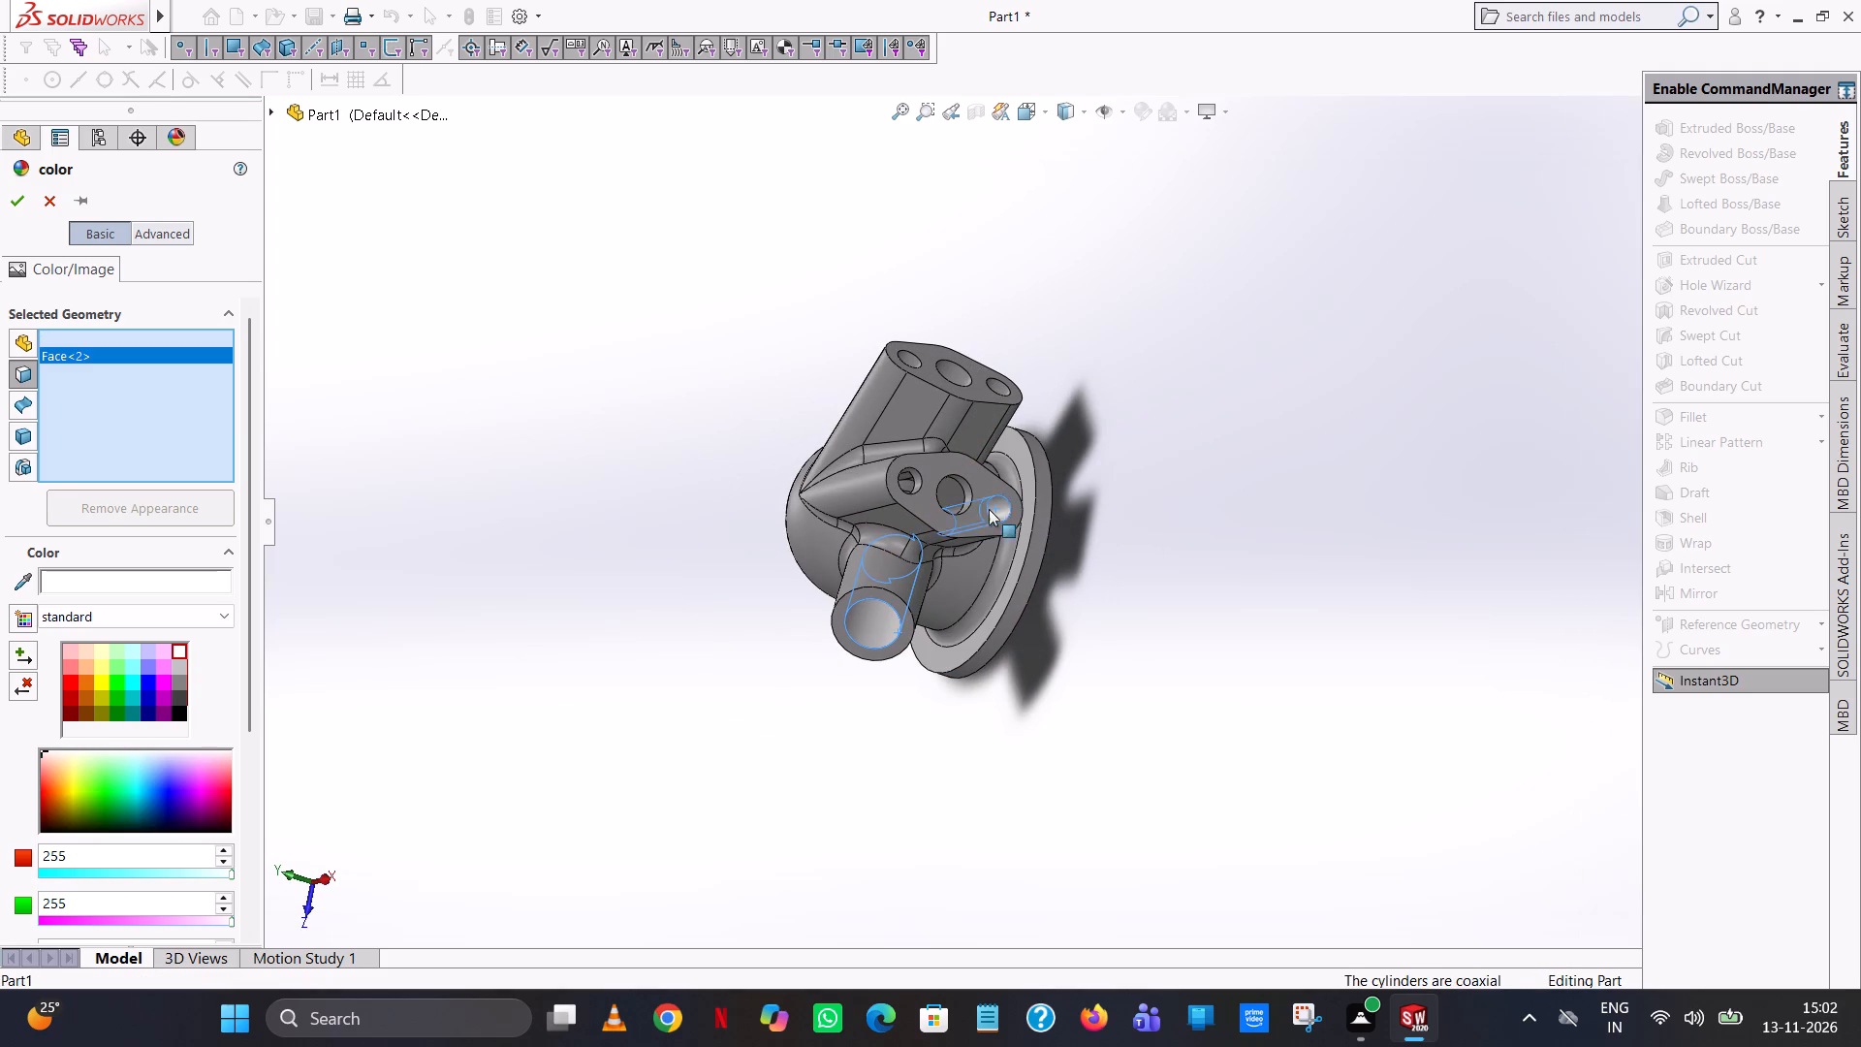
left_click(954, 499)
scroll(1003, 488, "down", 7)
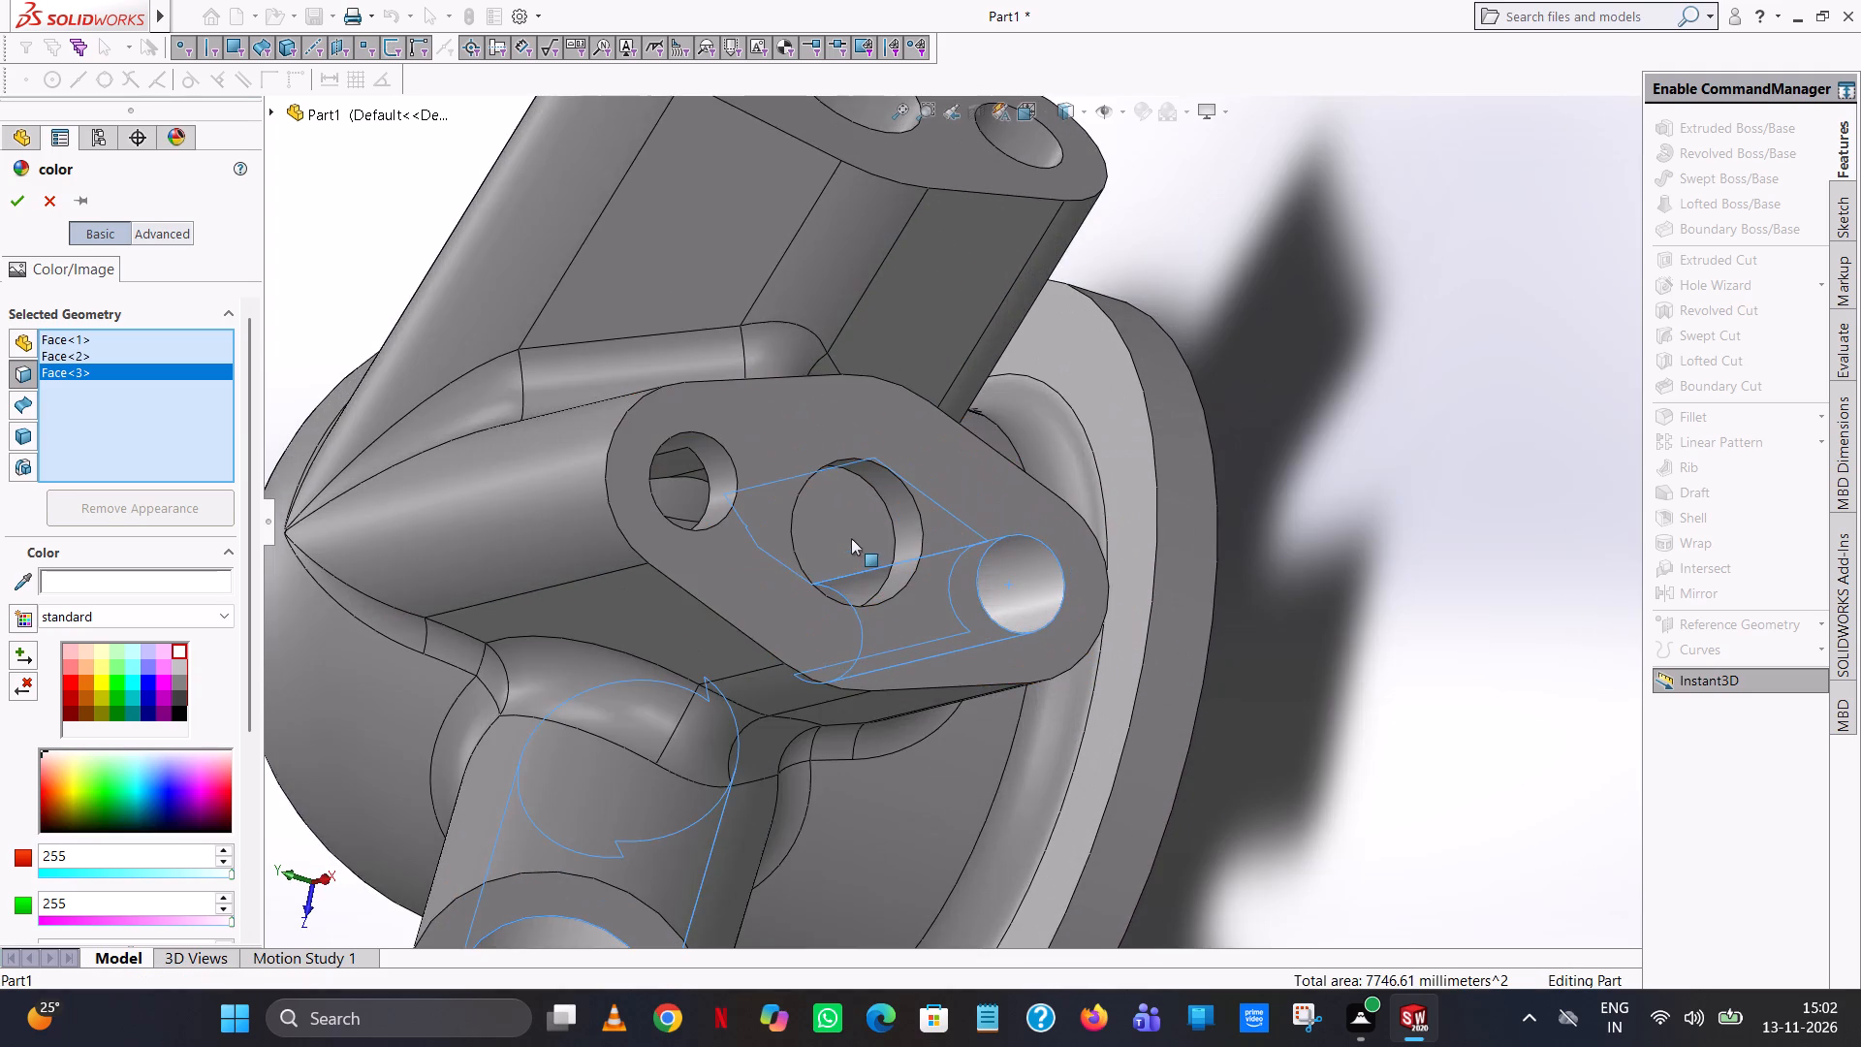
middle_click_drag(850, 539, 860, 580)
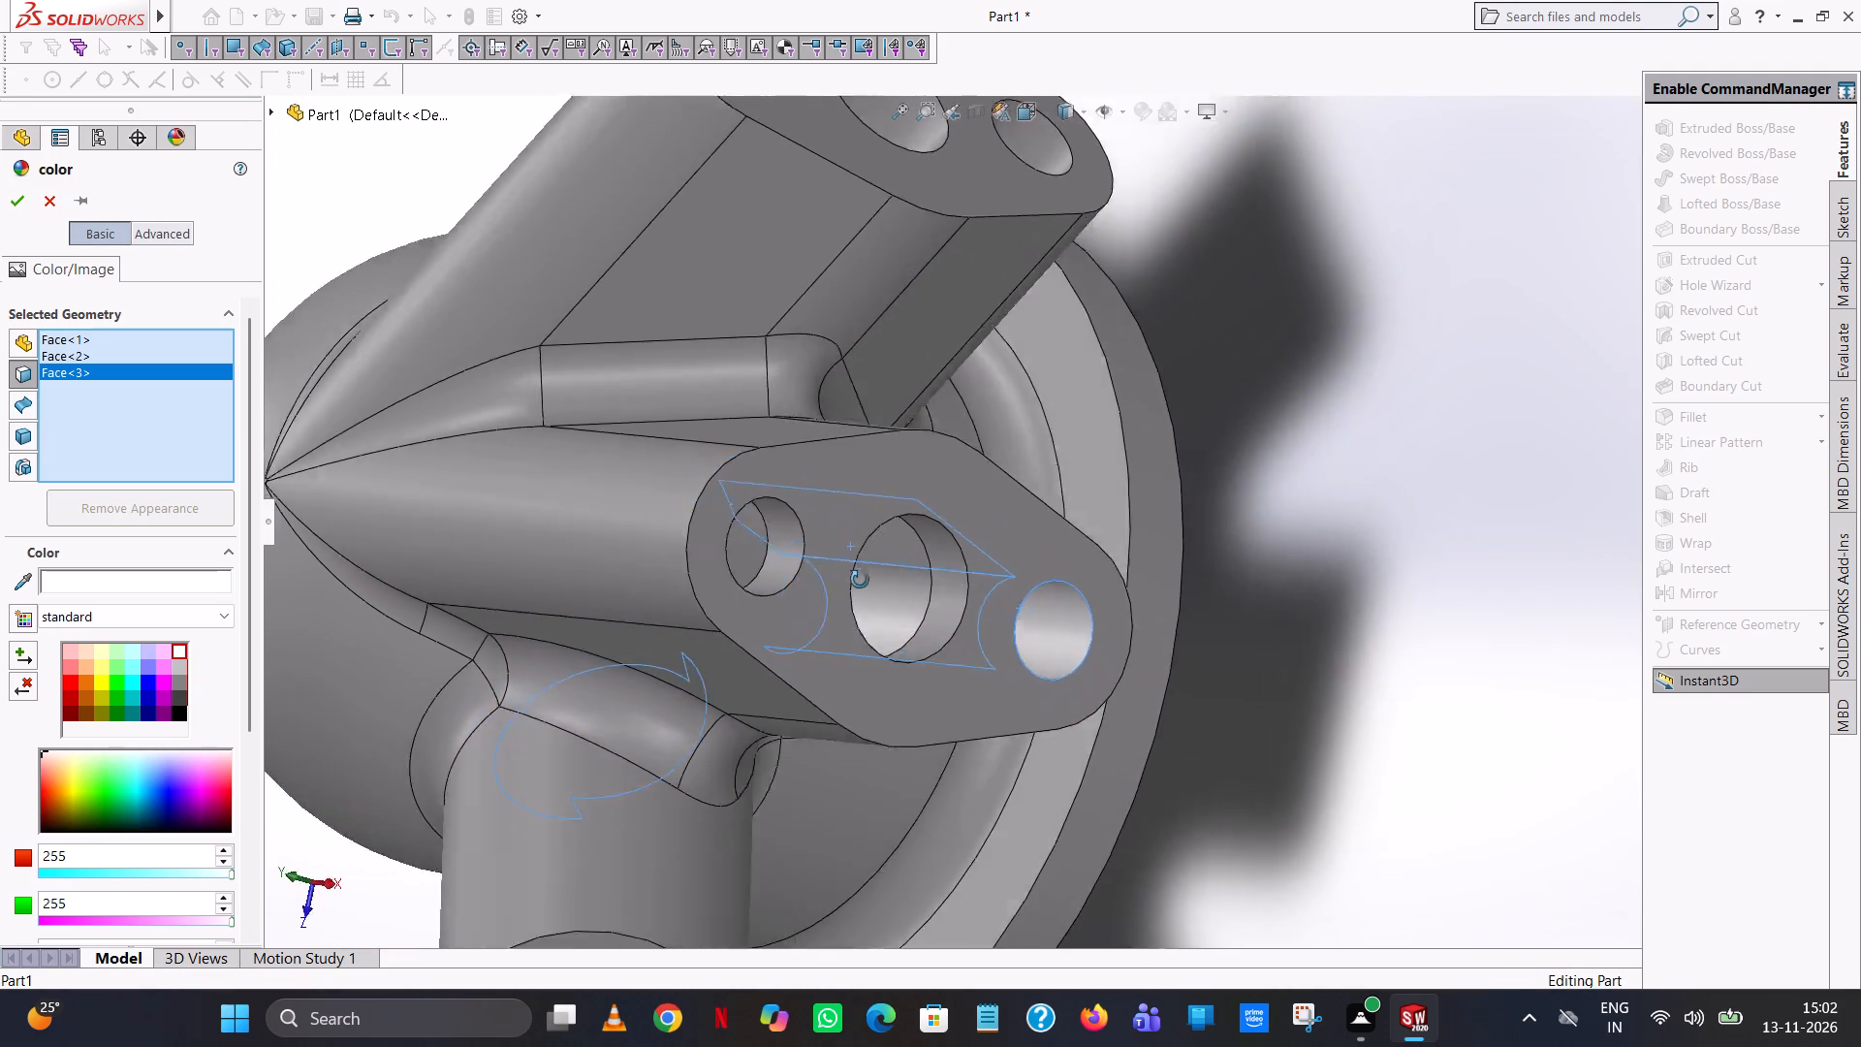
middle_click_drag(860, 580, 751, 661)
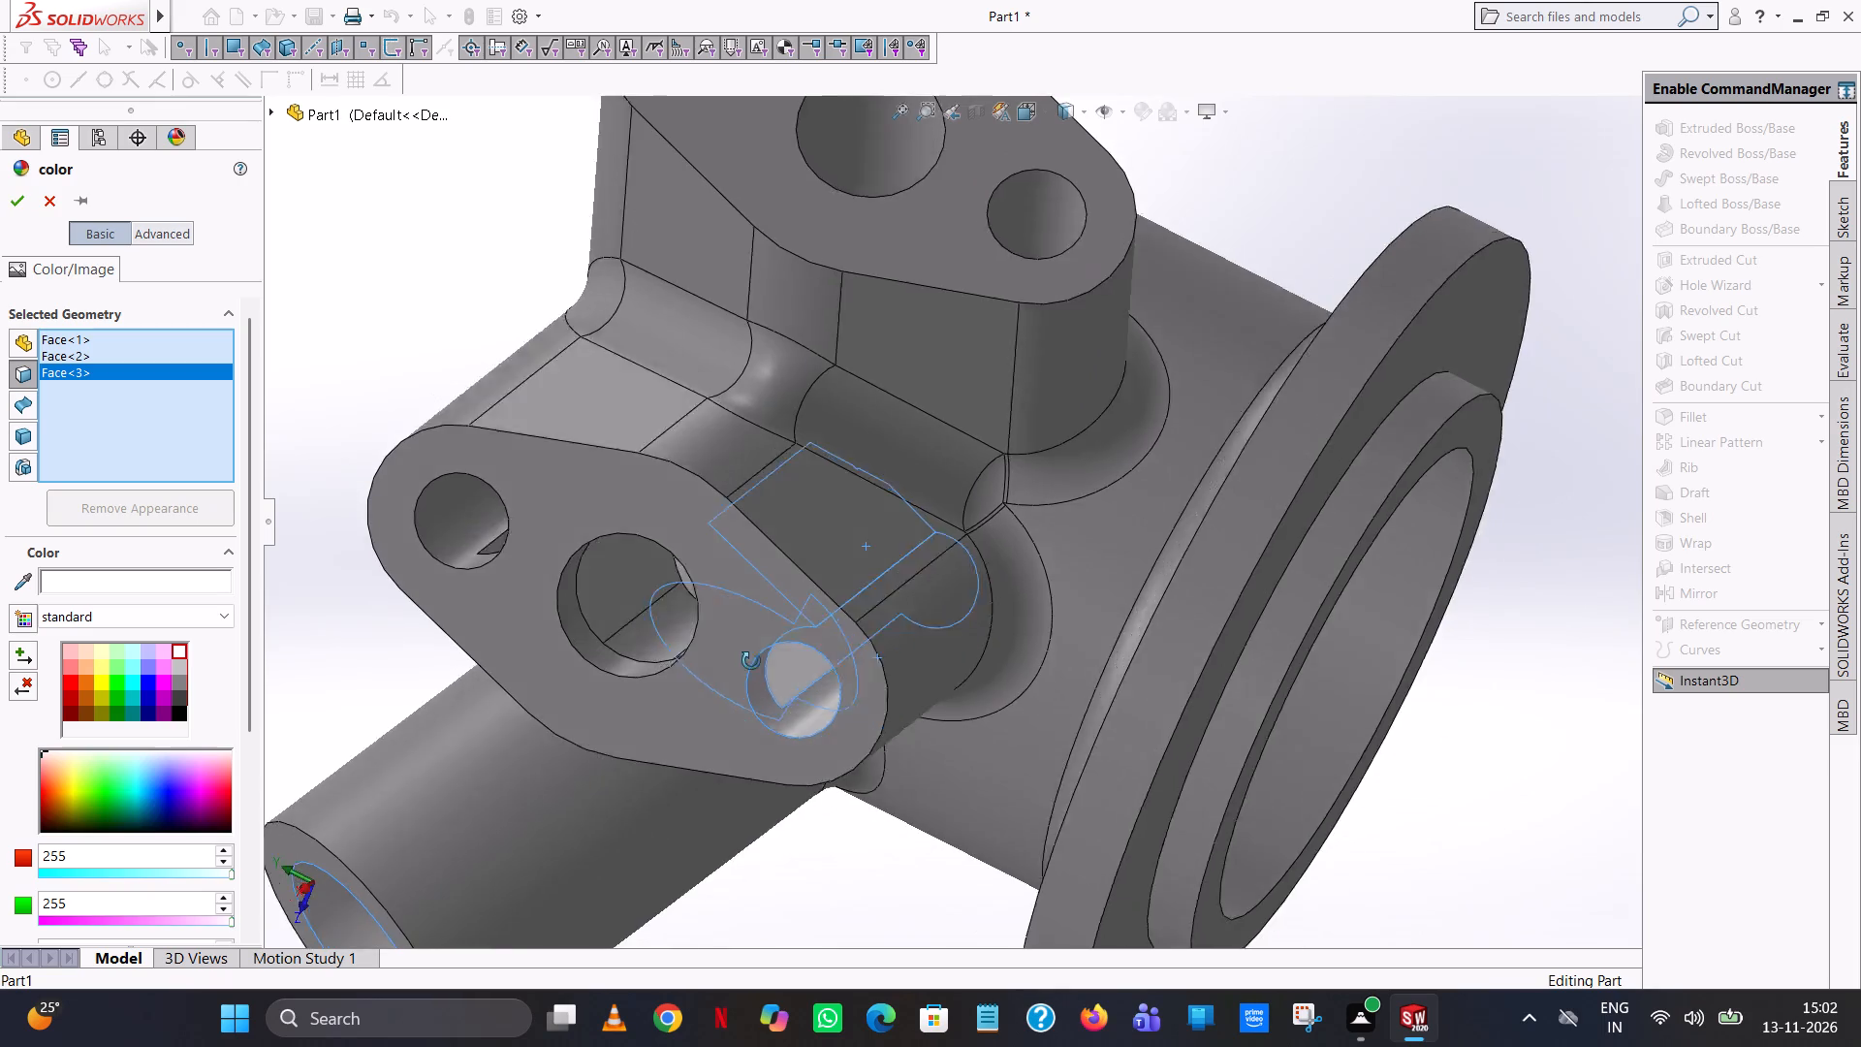
middle_click_drag(751, 661, 848, 715)
middle_click(853, 699)
middle_click_drag(854, 669, 861, 649)
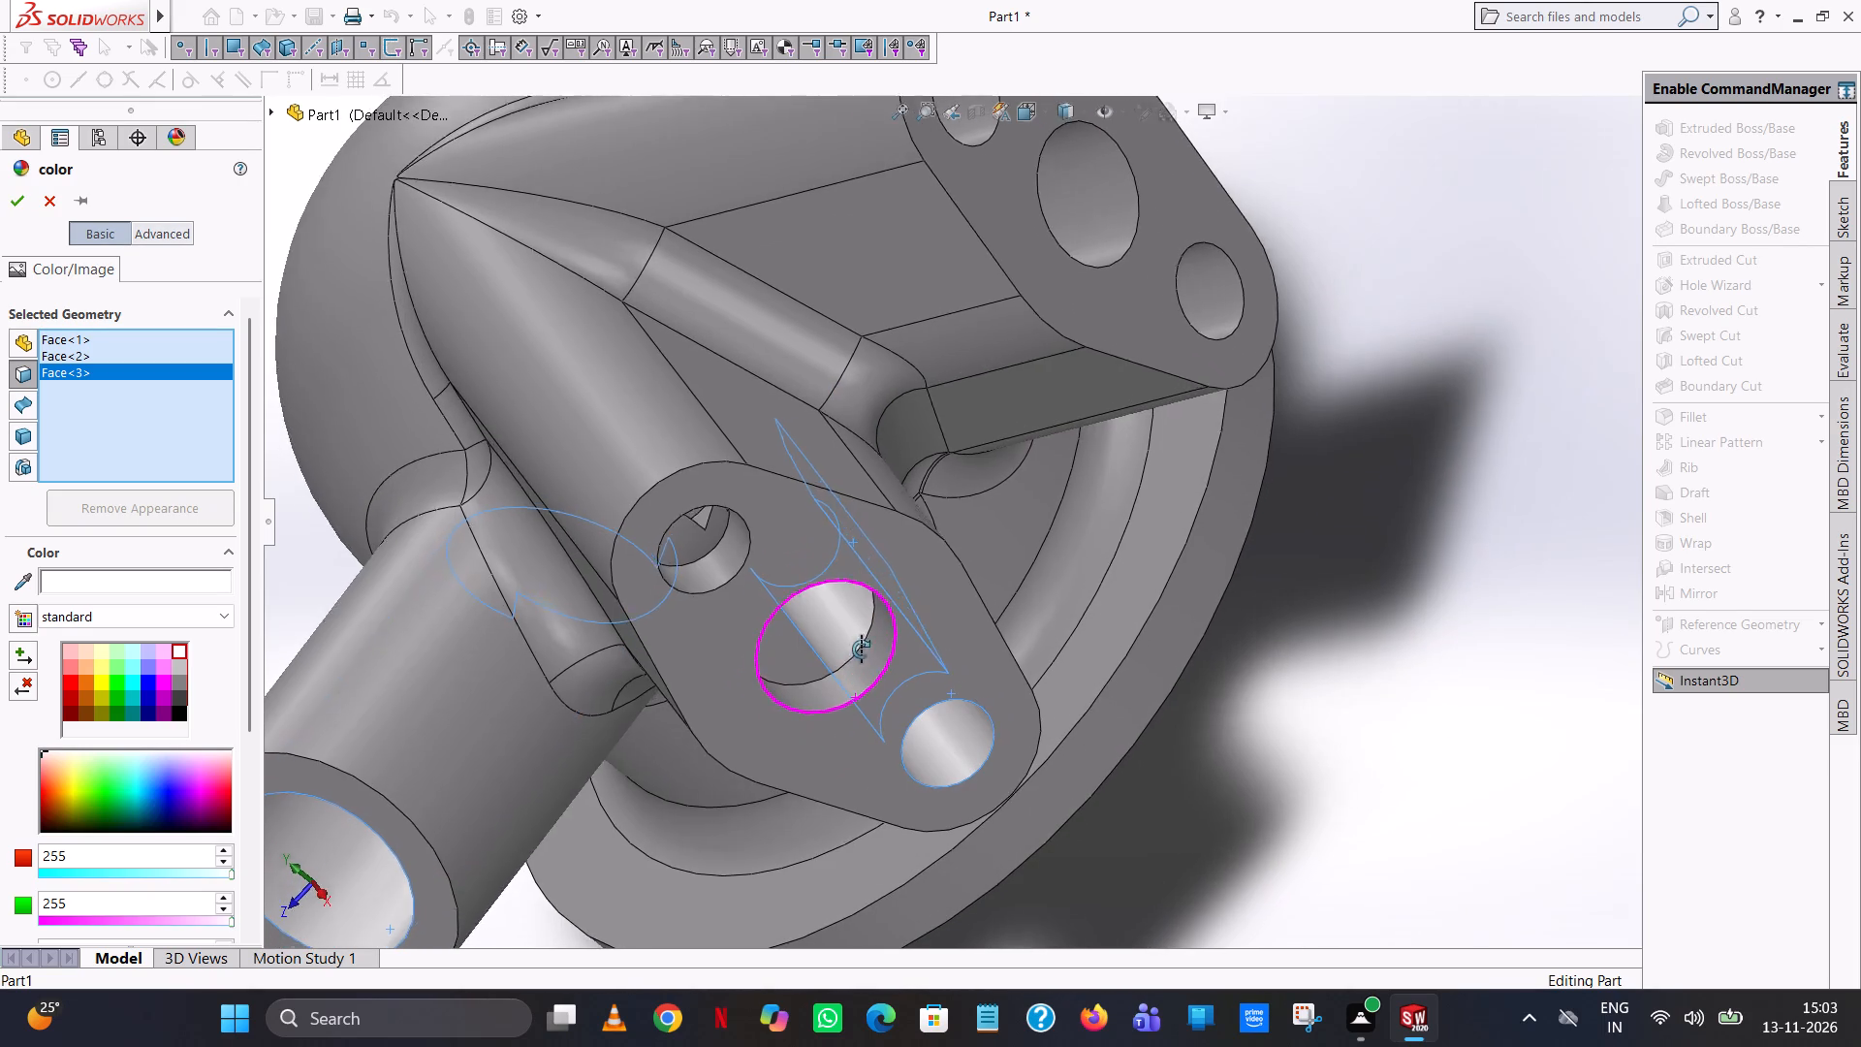
middle_click_drag(861, 649, 893, 595)
middle_click_drag(961, 724, 1021, 495)
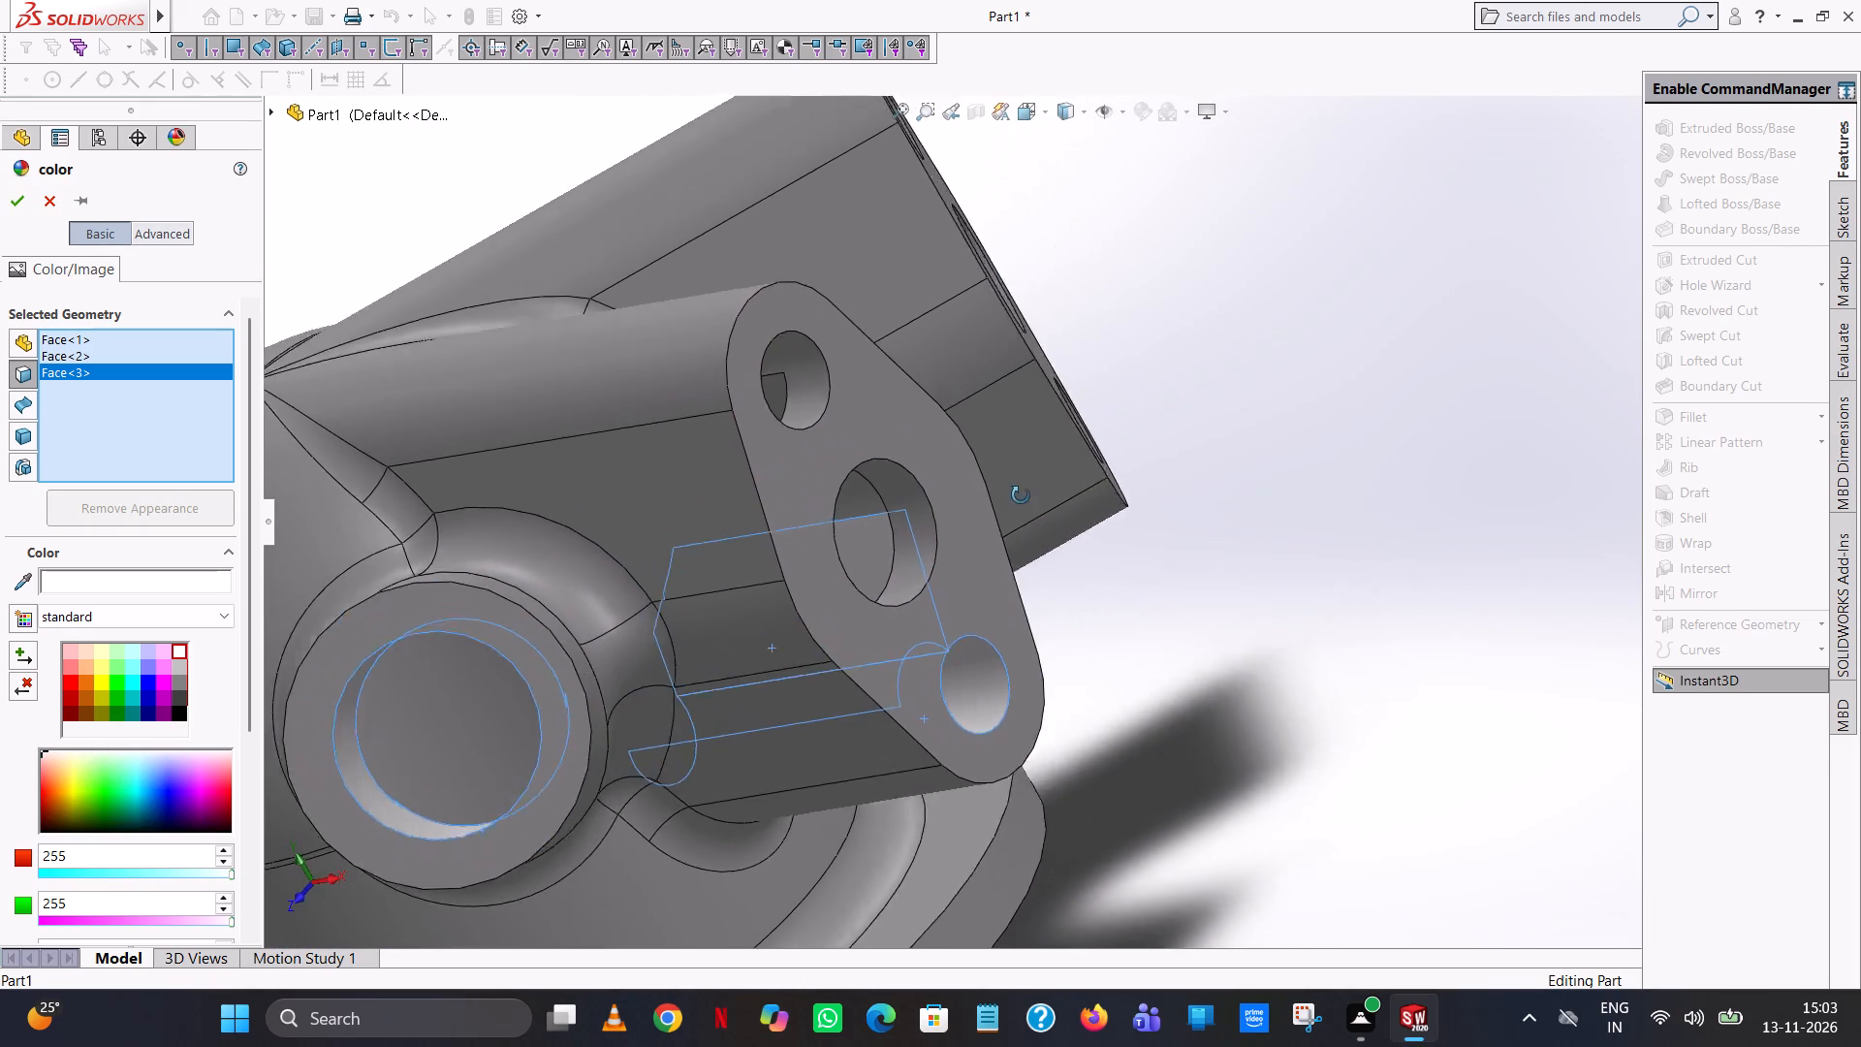
middle_click_drag(1021, 495, 897, 387)
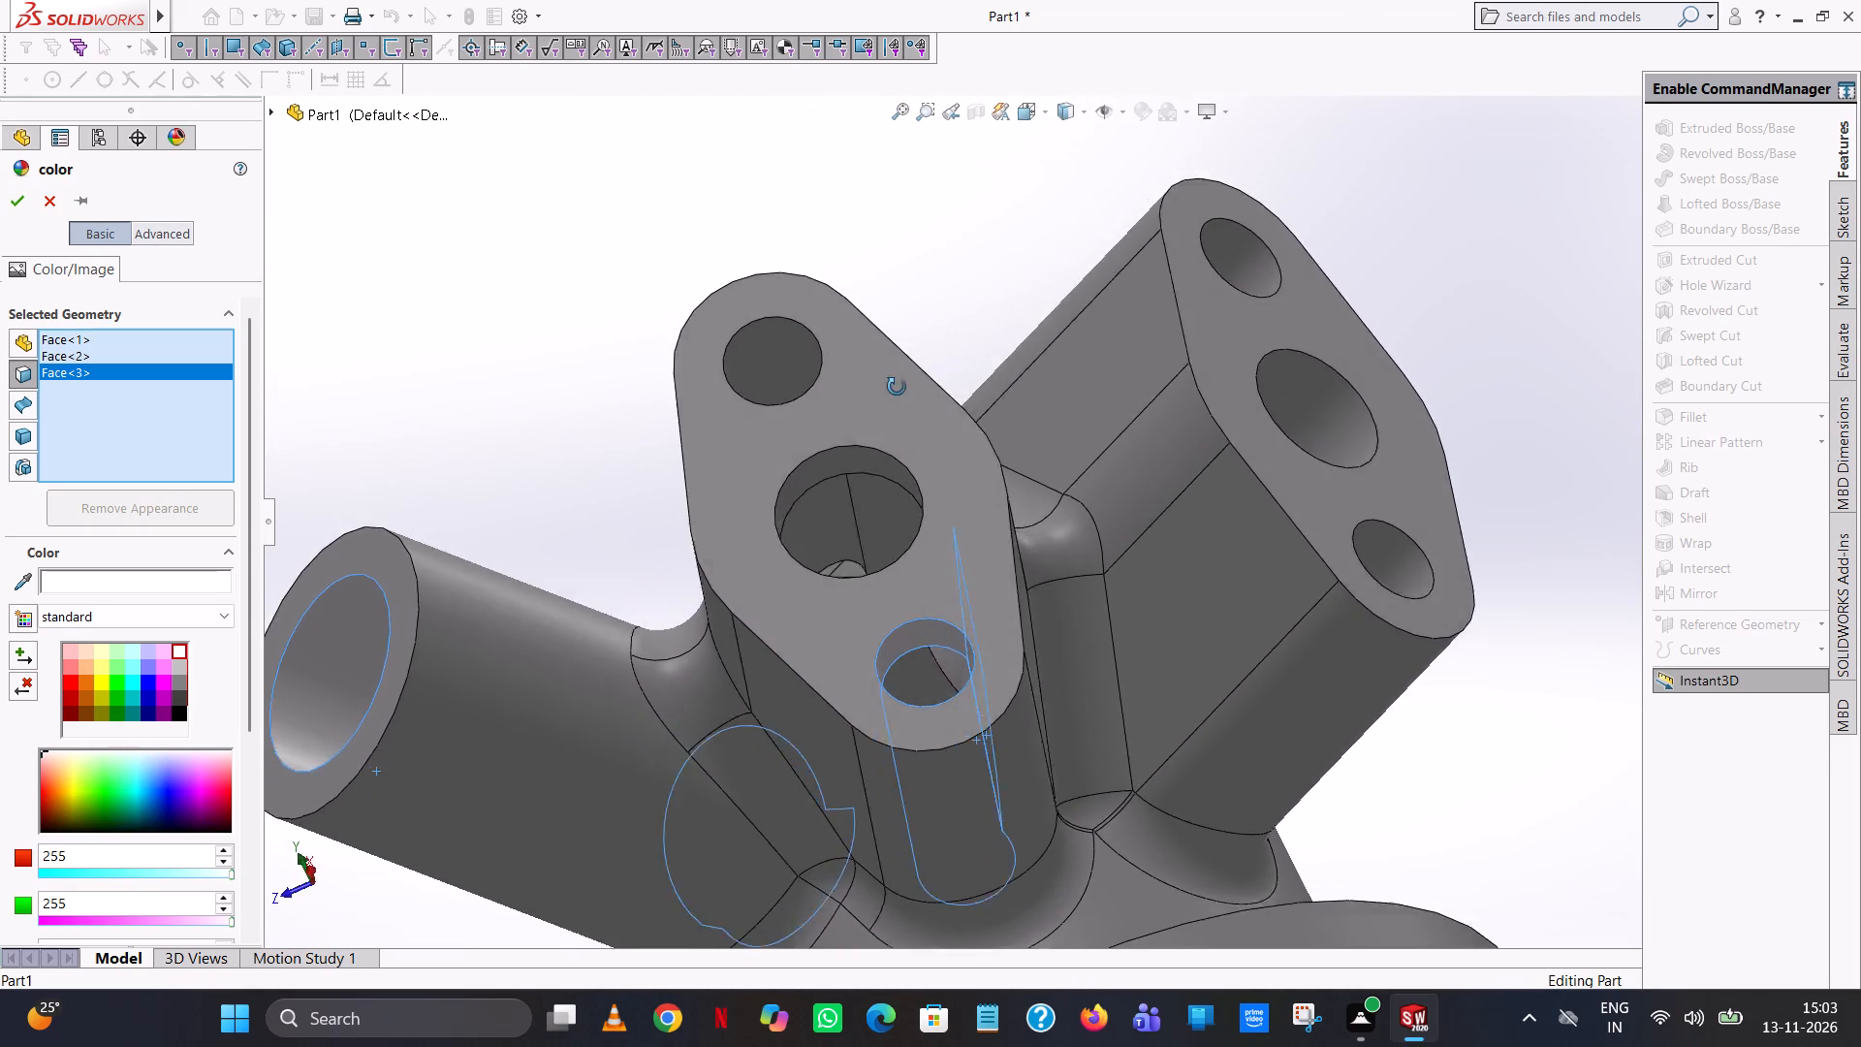
middle_click_drag(897, 387, 958, 515)
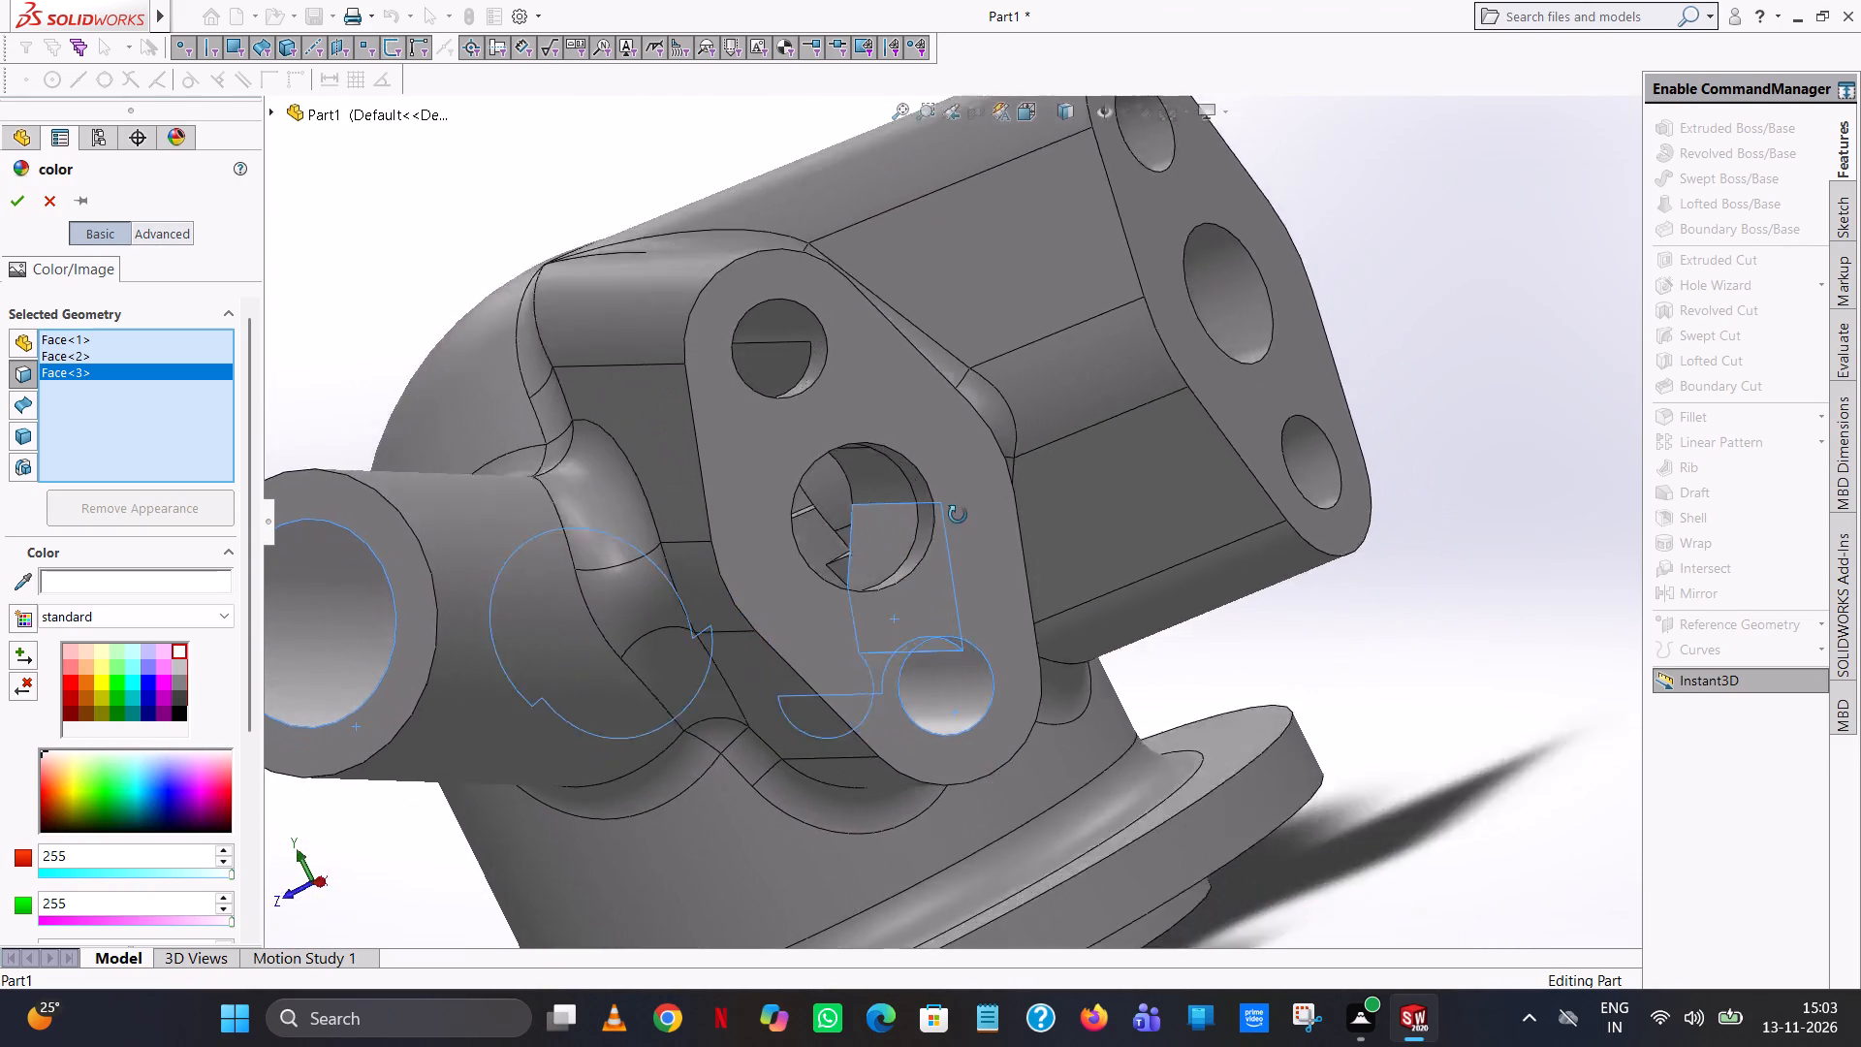
middle_click_drag(958, 515, 978, 500)
left_click(876, 492)
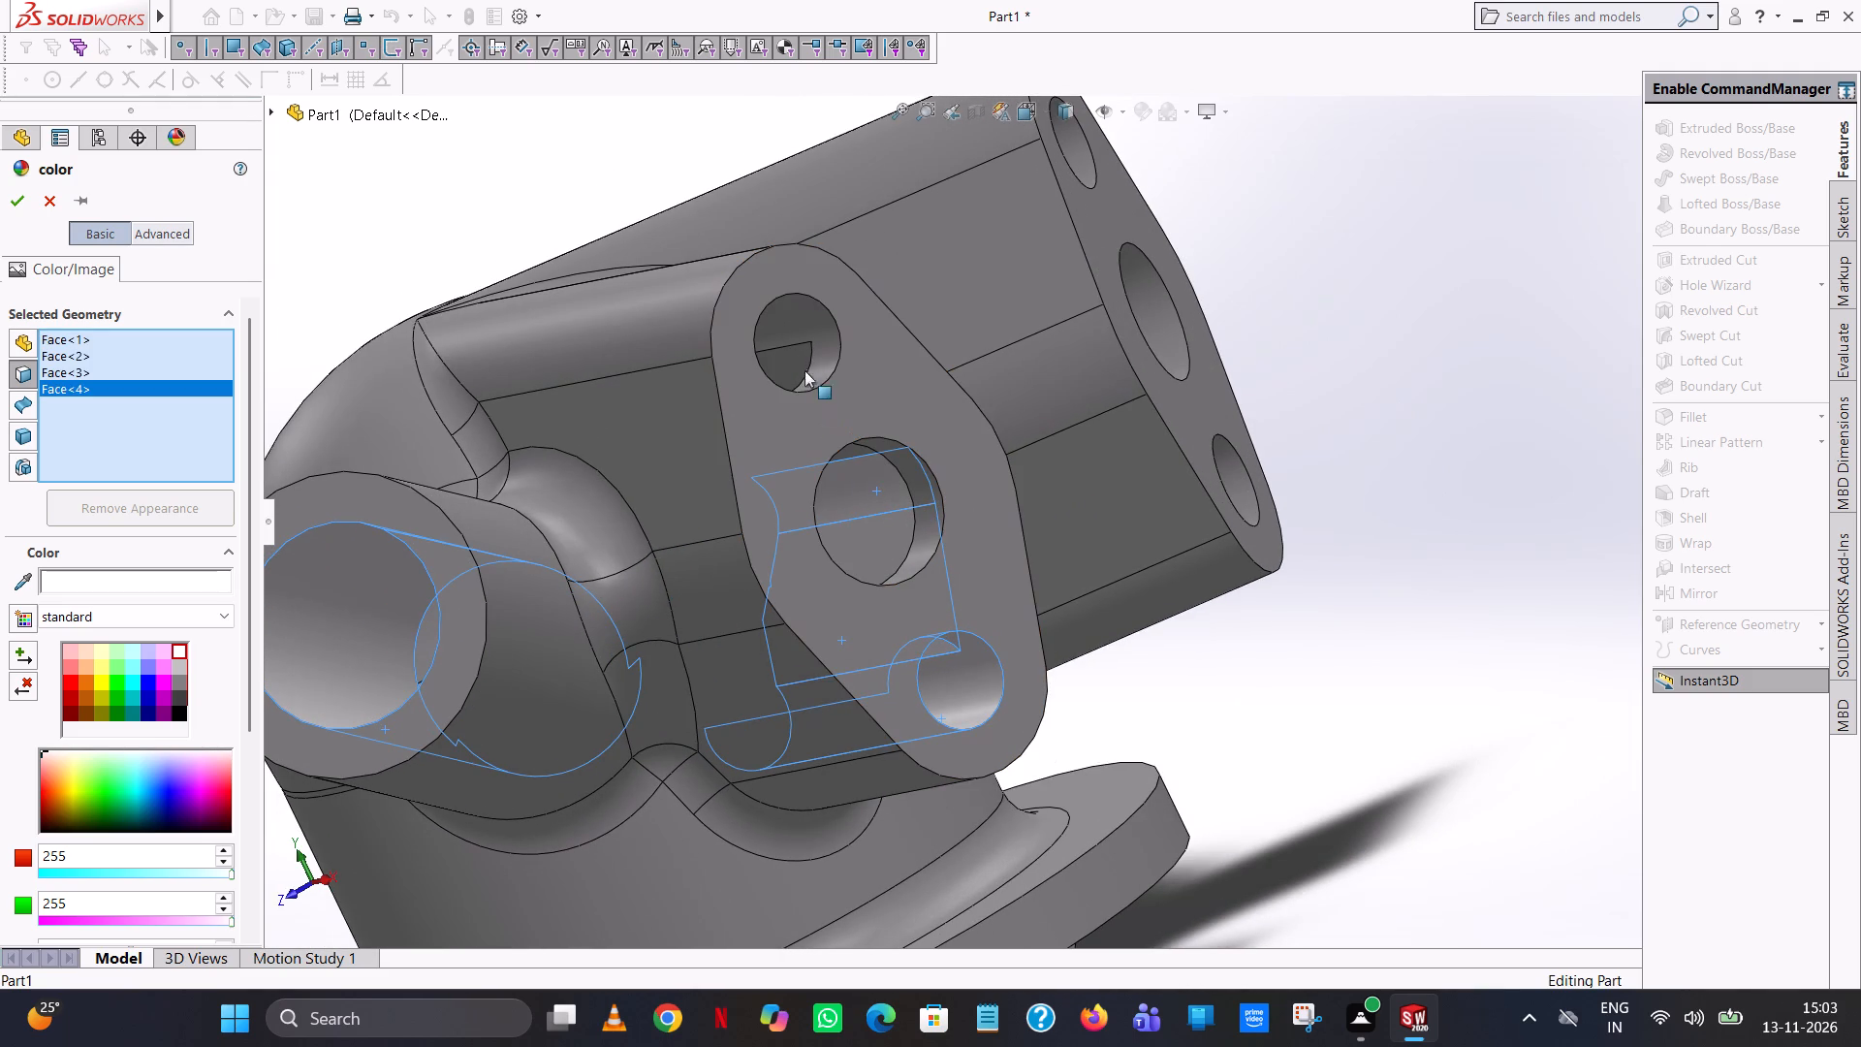
Add the other small hole's faces and further inner bore faces of the middle oval arm to the white colour selection.
left_click(793, 352)
left_click(784, 316)
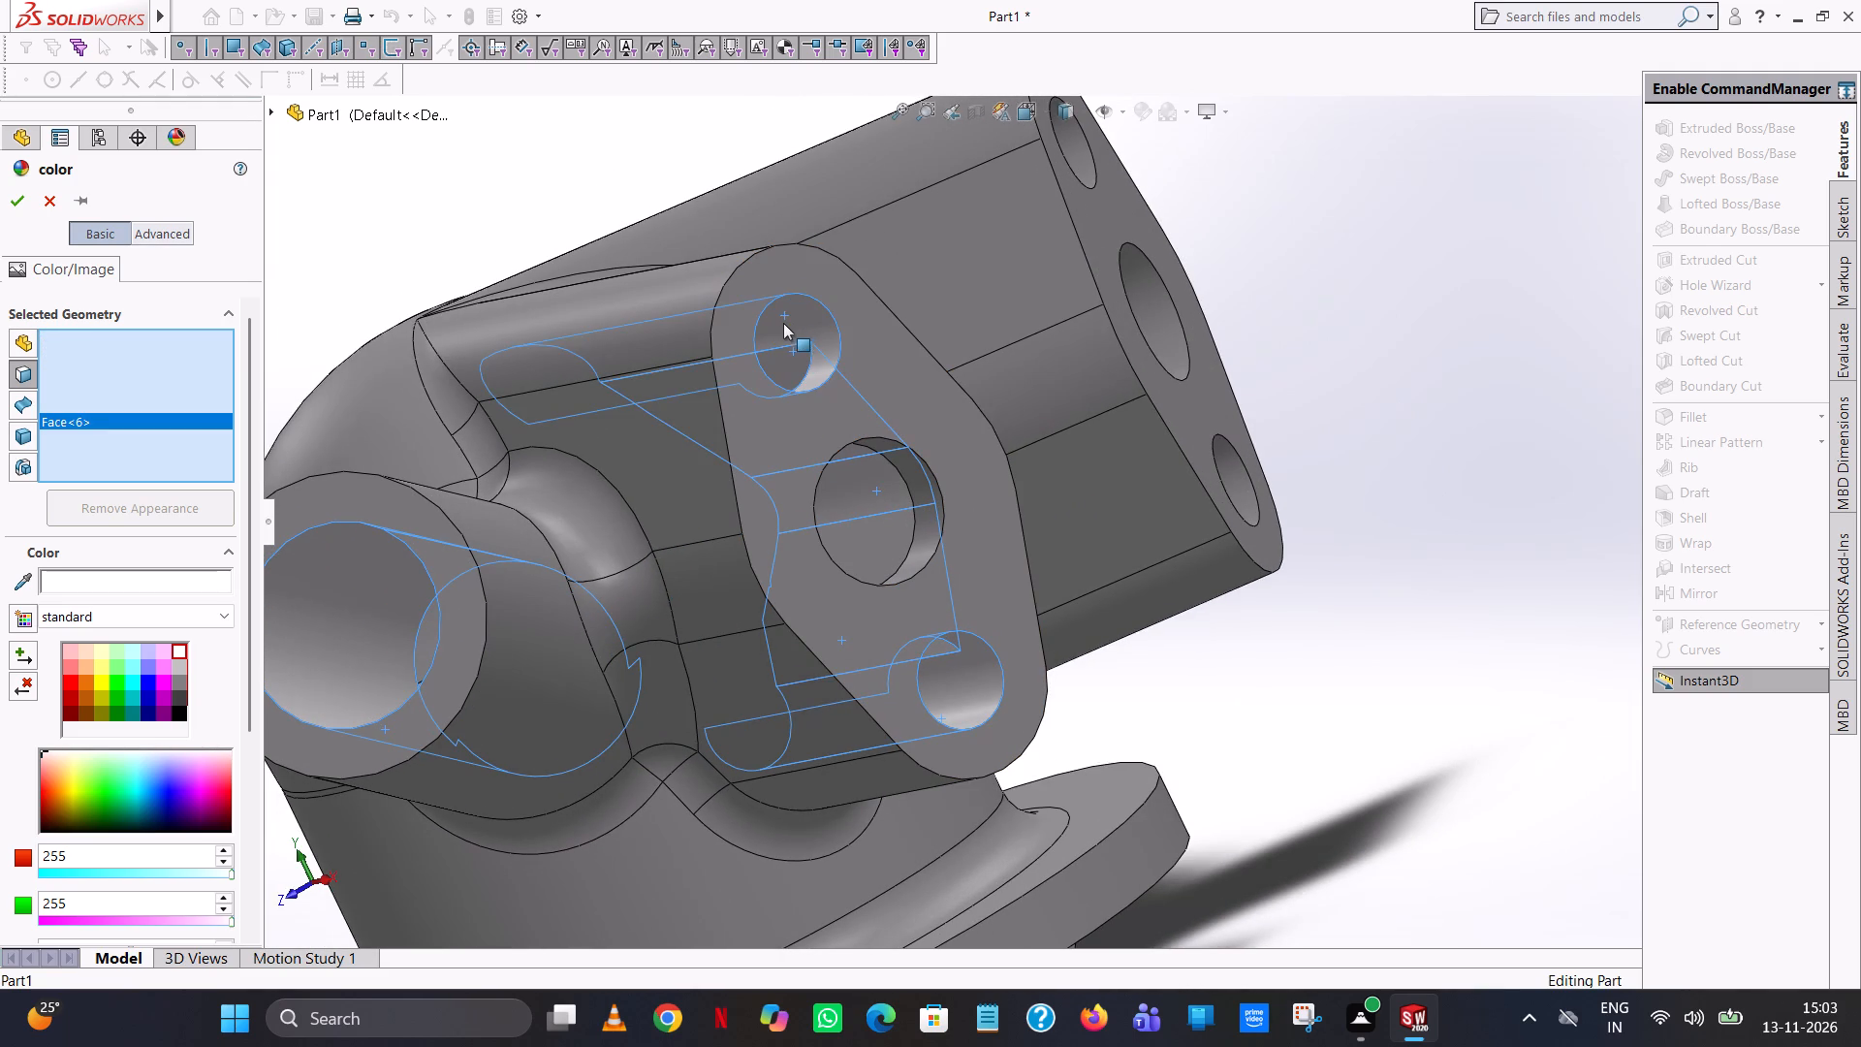
middle_click_drag(781, 326, 716, 419)
left_click(718, 390)
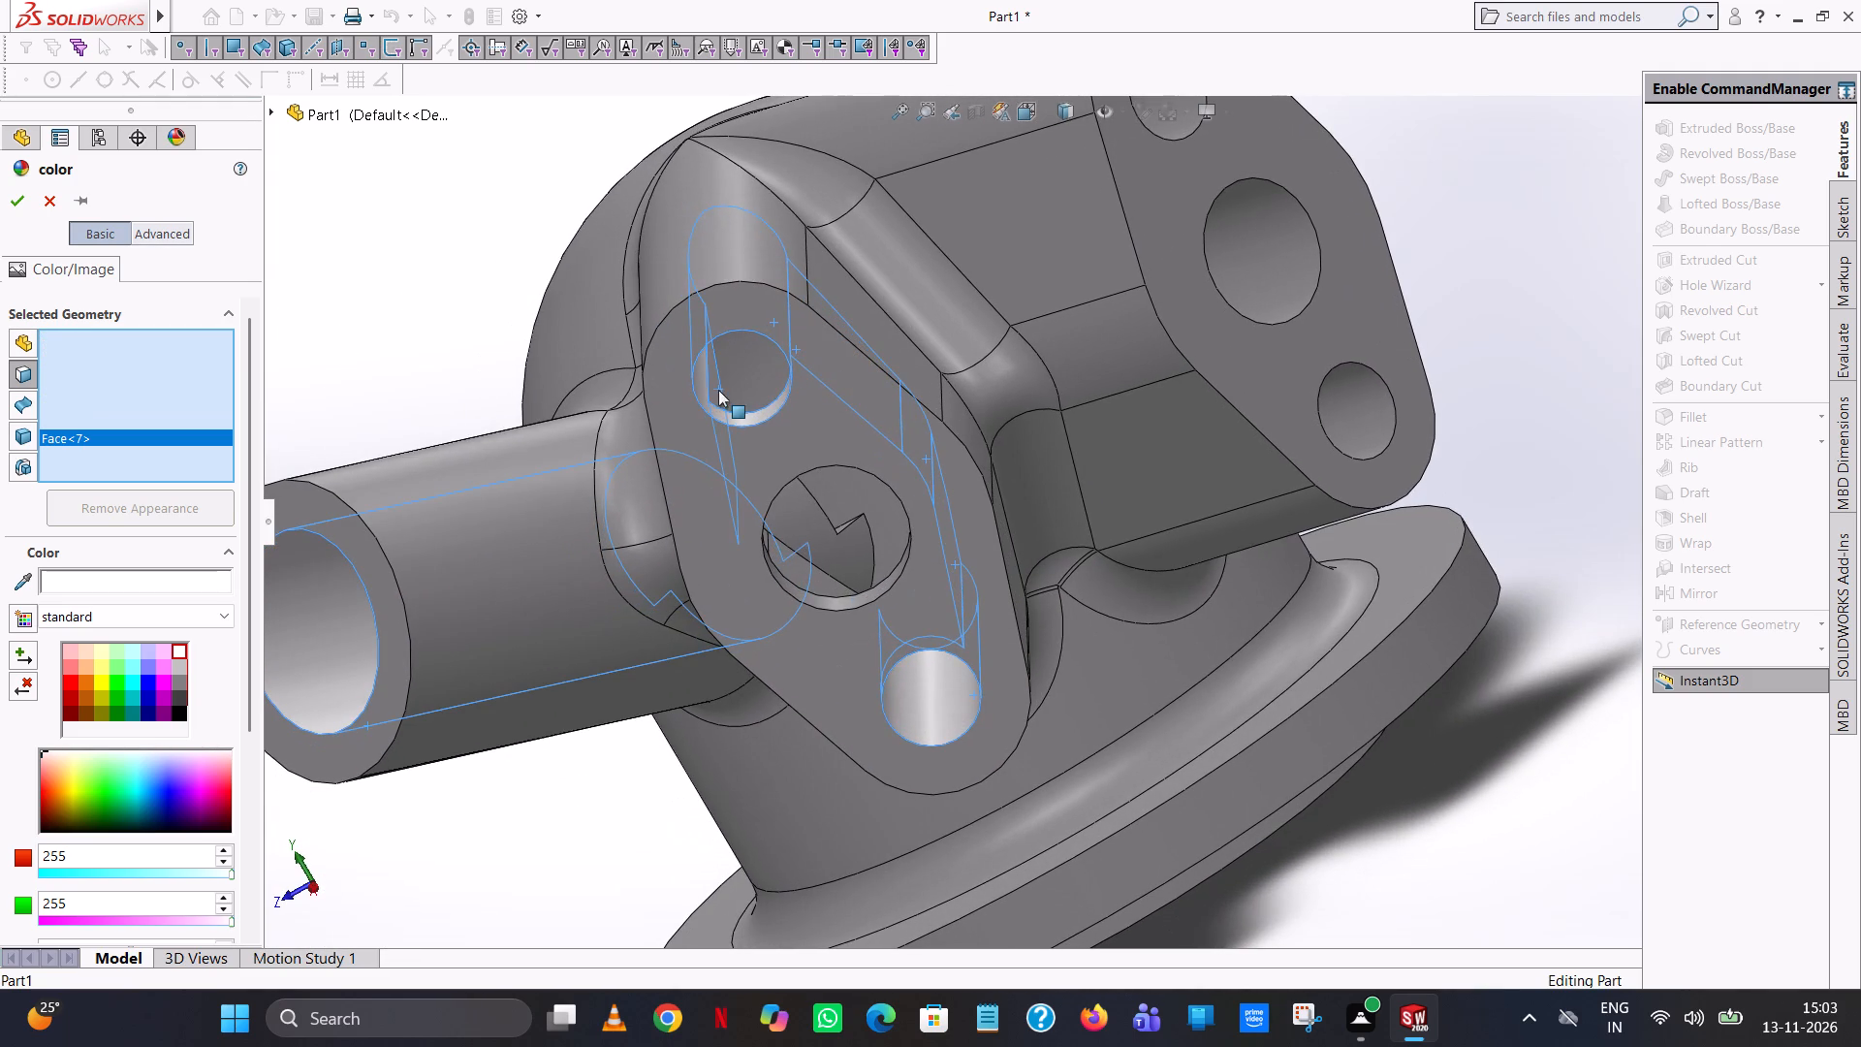
left_click(818, 547)
middle_click_drag(839, 578, 878, 742)
left_click(933, 771)
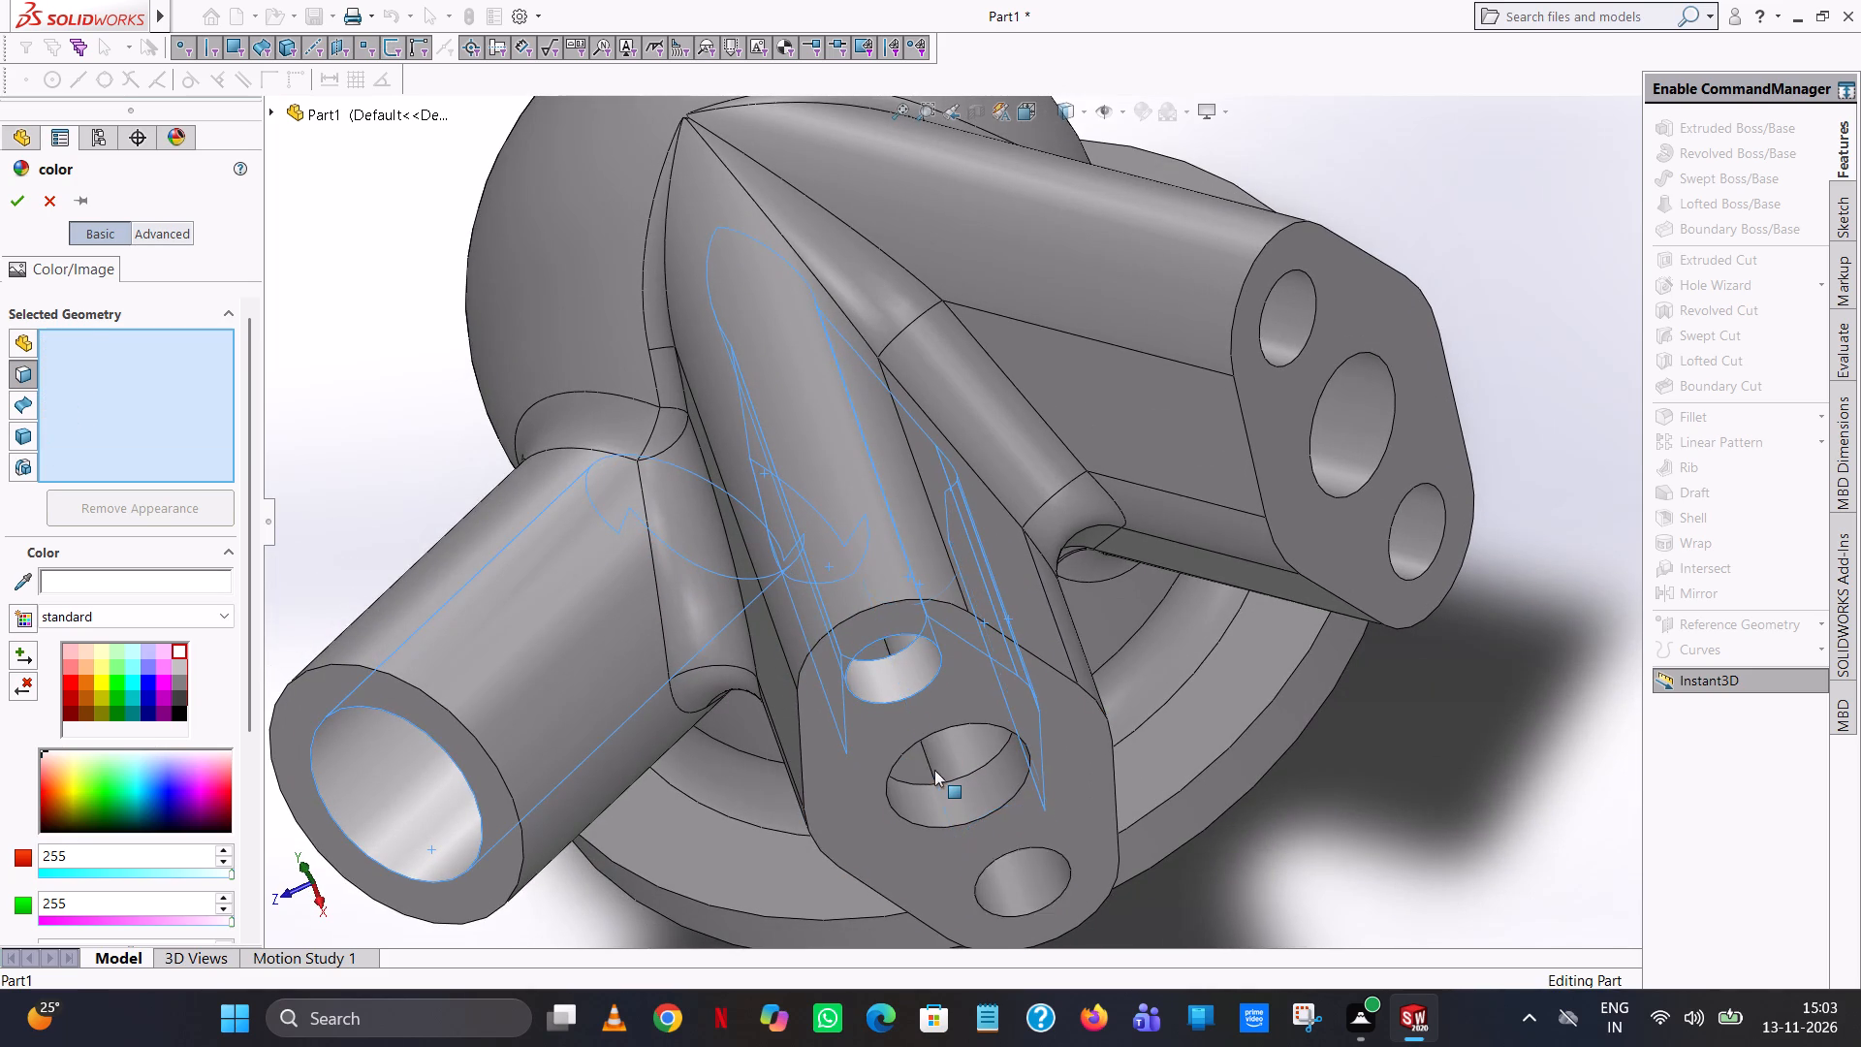
left_click(928, 770)
left_click(958, 764)
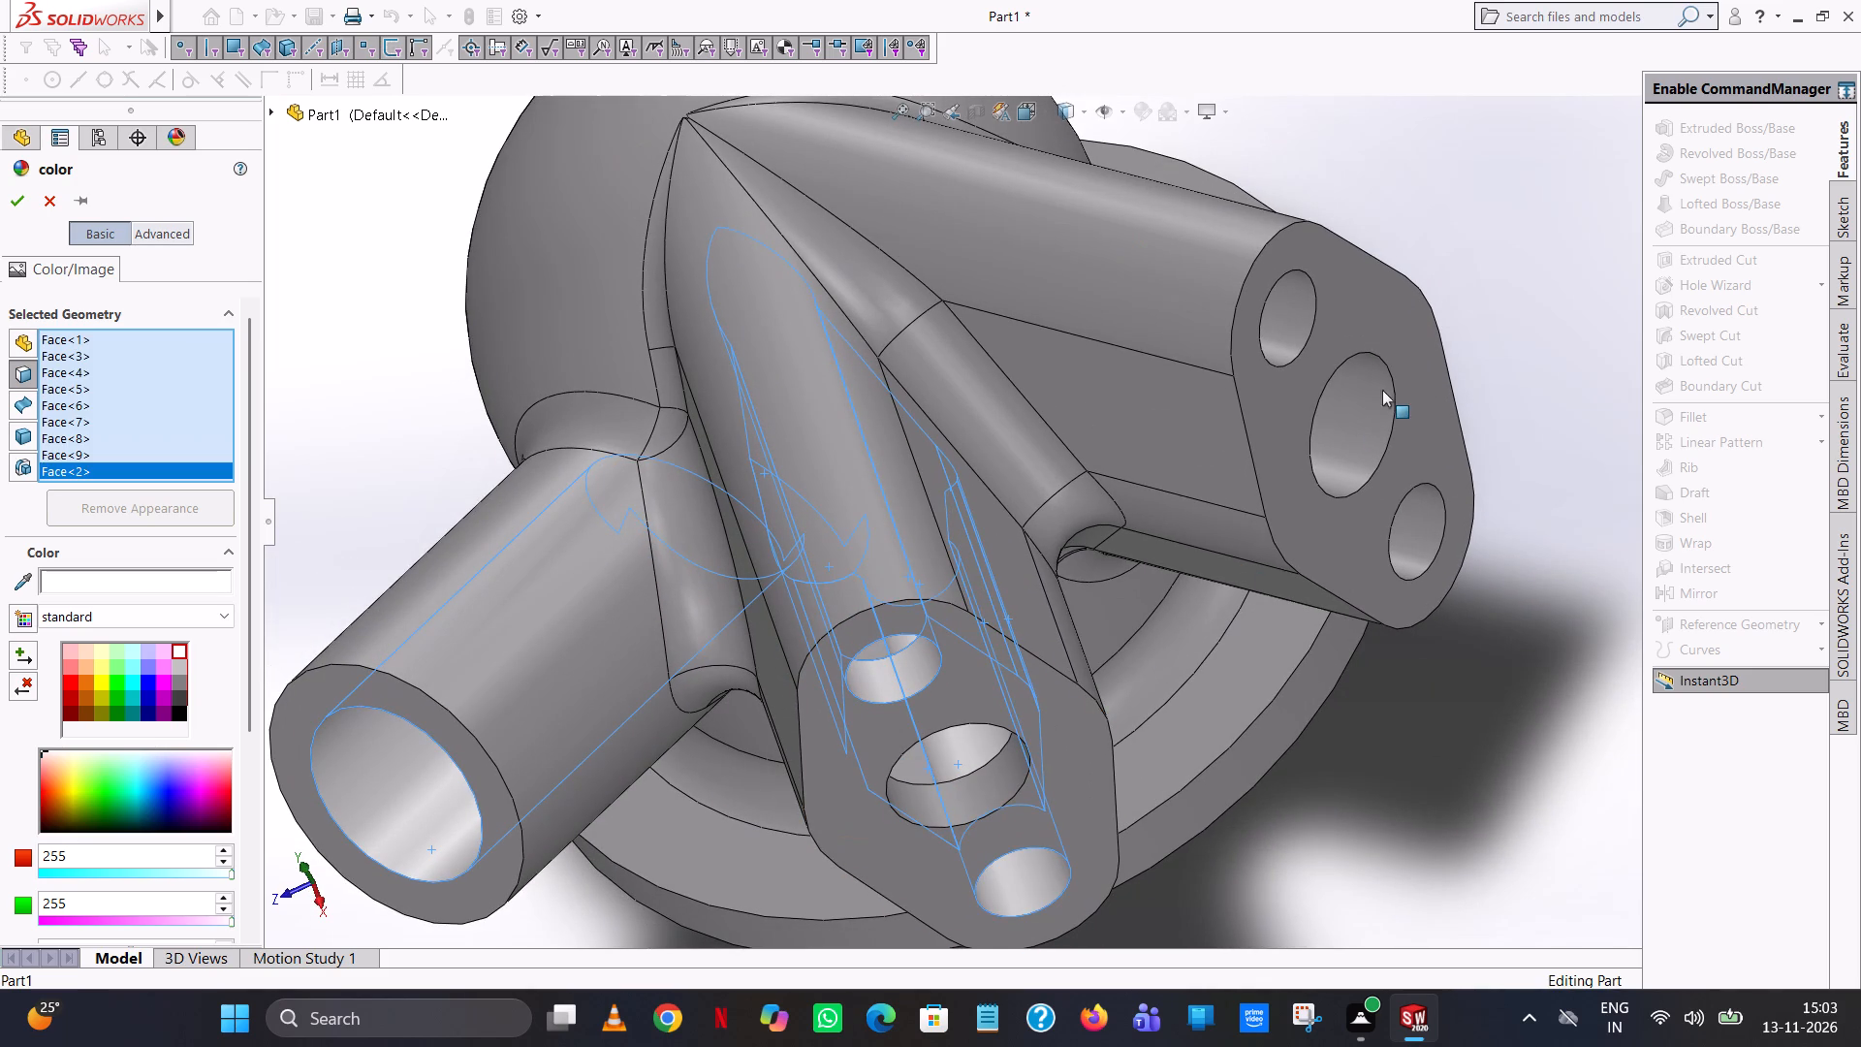
Add the central bore and both small hole faces of the other oval arm to the white colour selection.
left_click(1363, 416)
left_click(1419, 532)
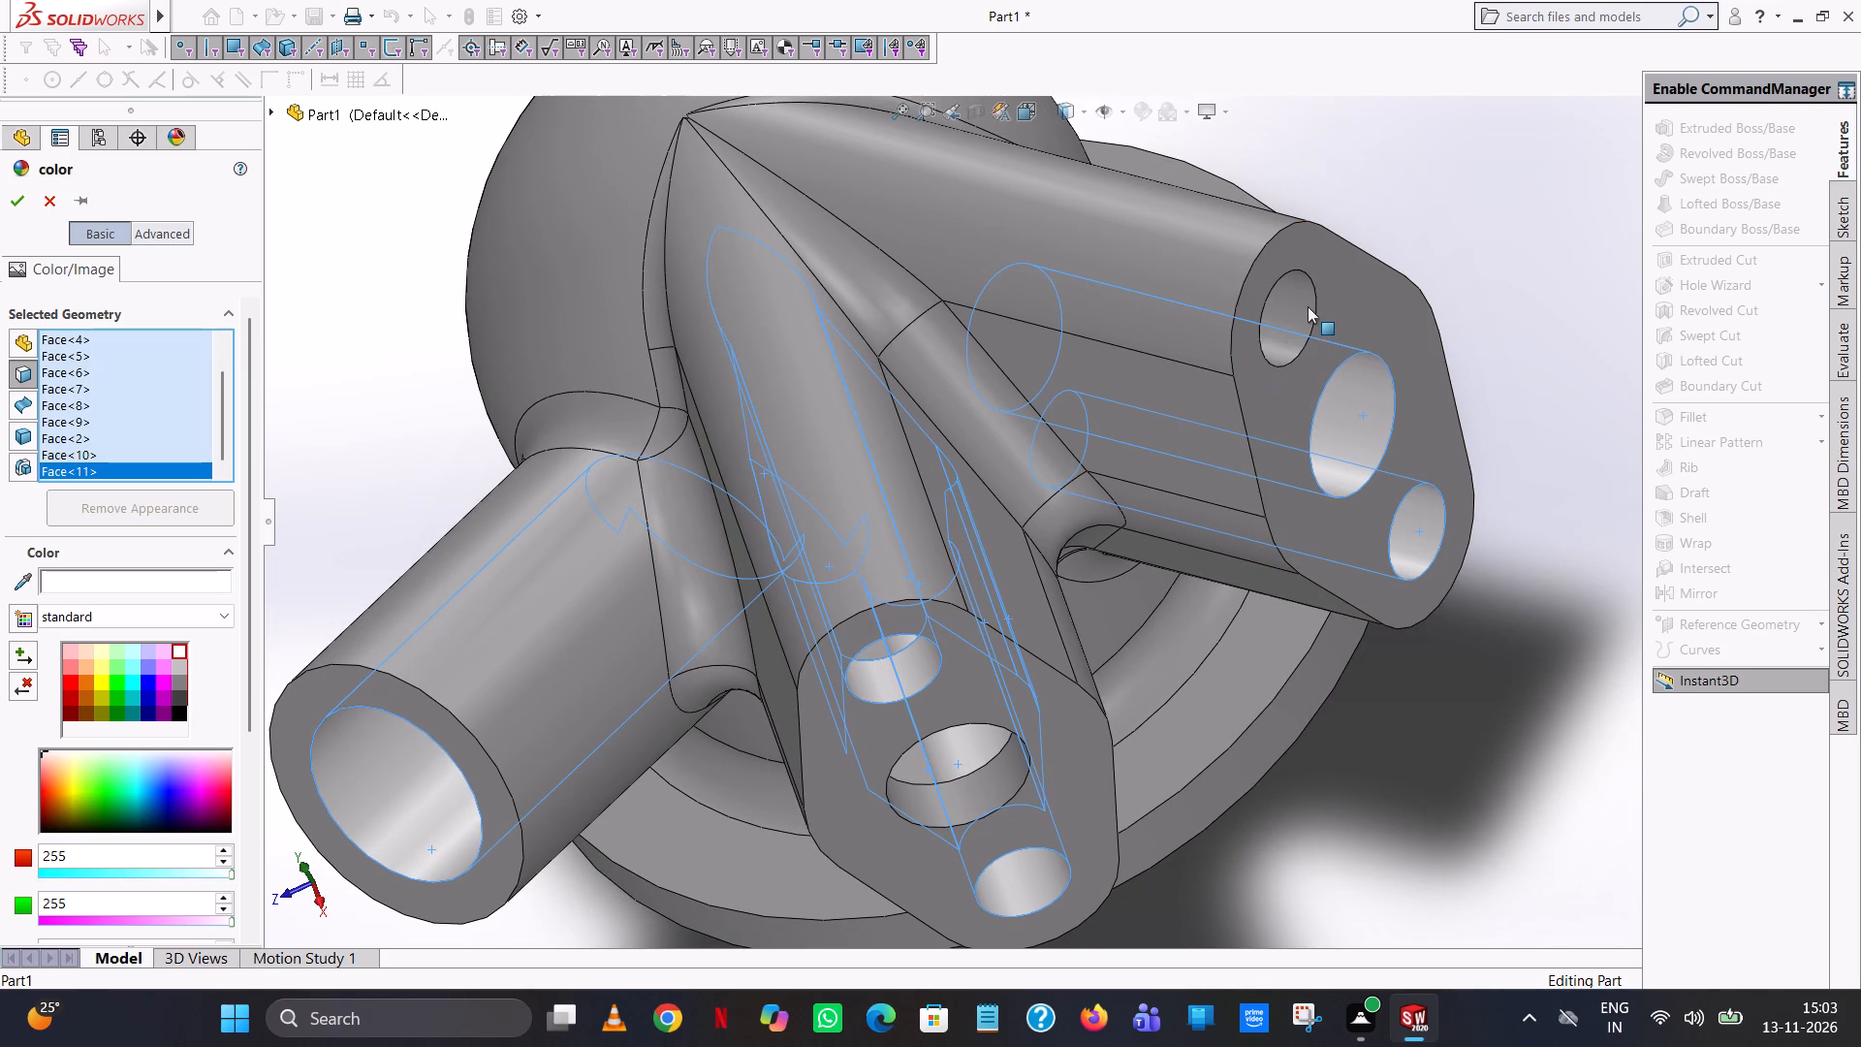
left_click(1293, 302)
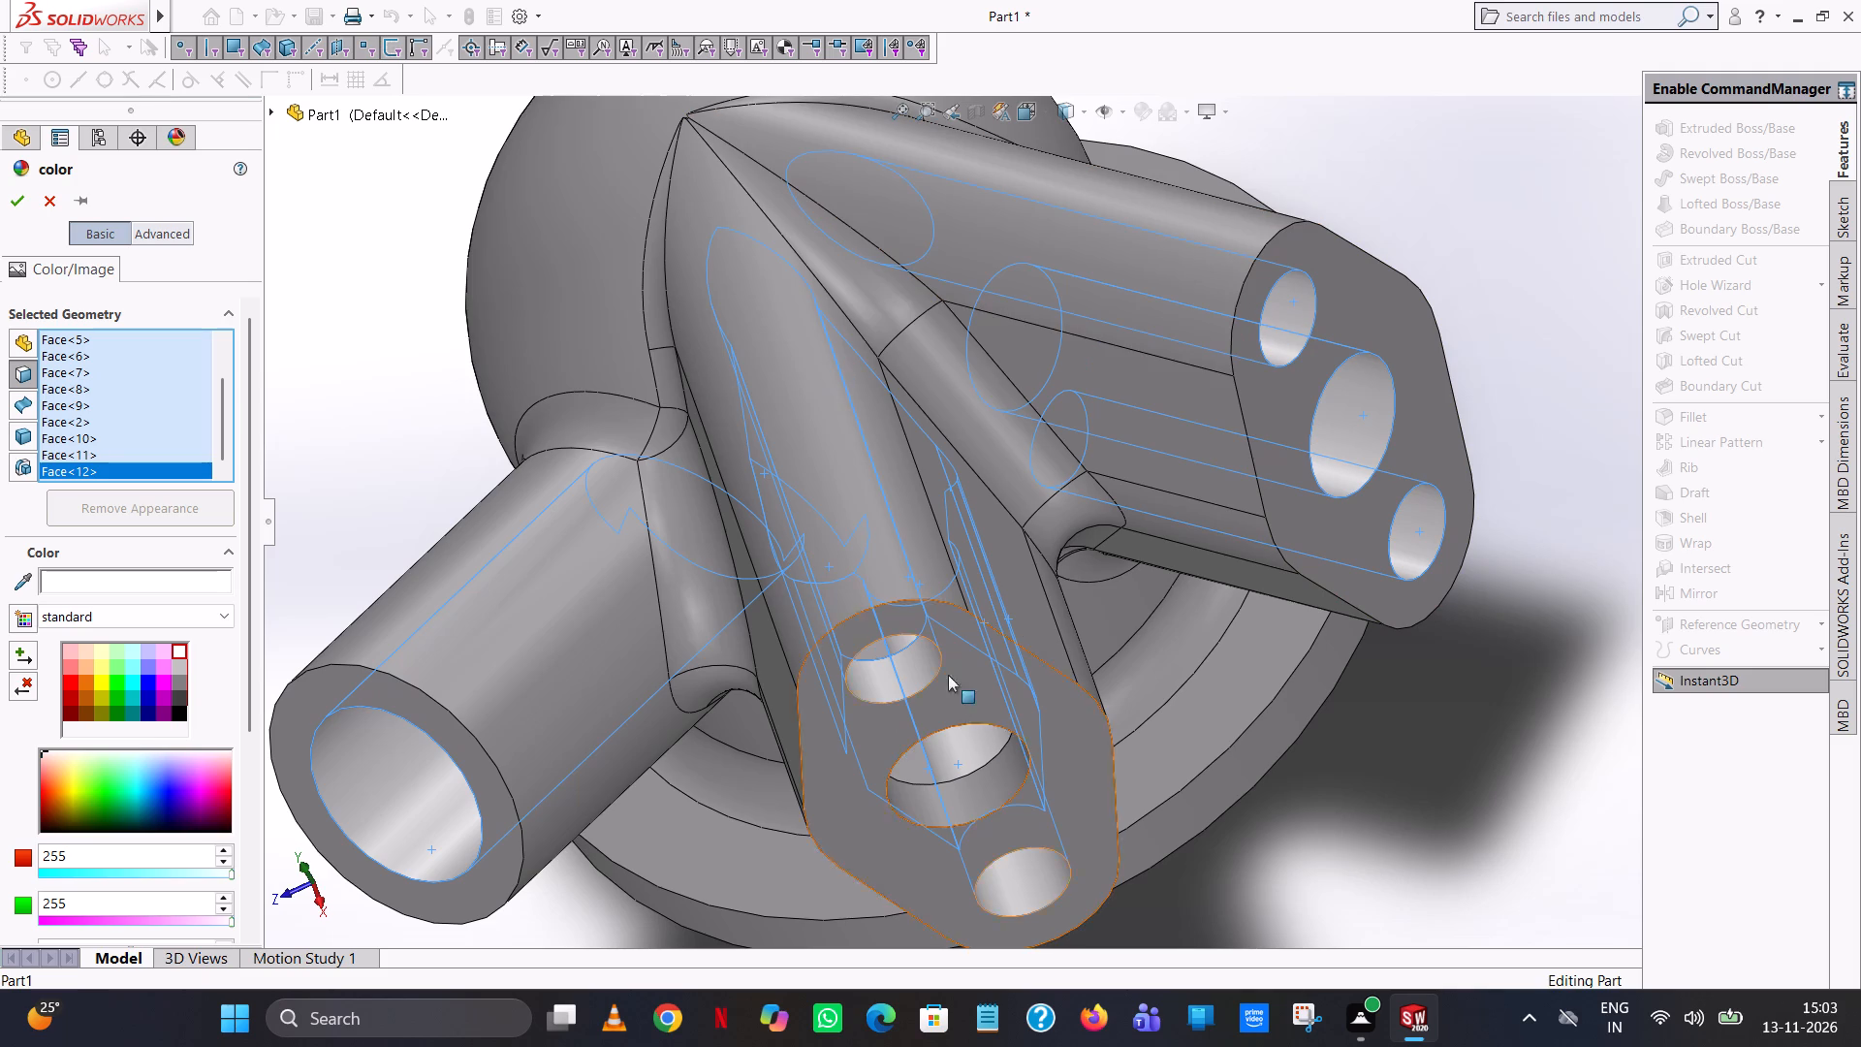
Add the inner faces of the hollow body, reached through the flanged opening, to the white colour selection.
middle_click_drag(1007, 774, 1076, 212)
scroll(930, 665, "up", 7)
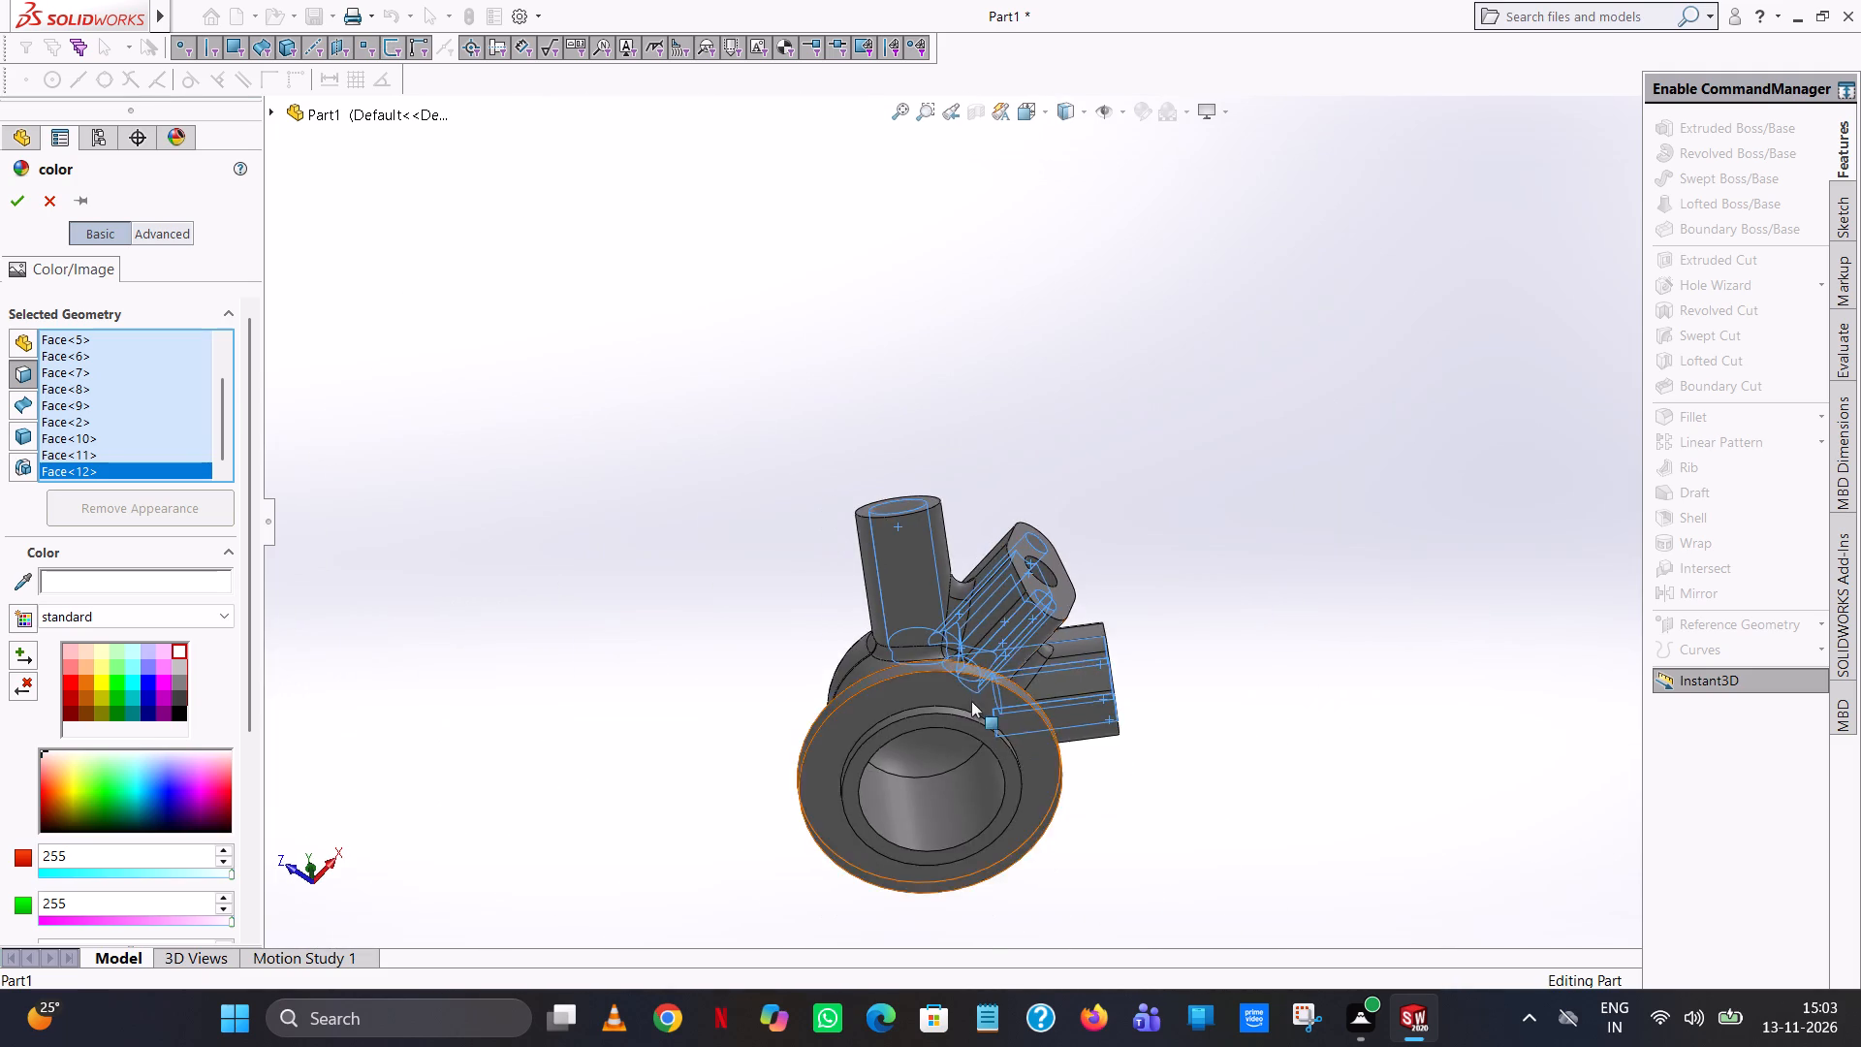
middle_click_drag(970, 692, 1001, 530)
scroll(985, 722, "down", 6)
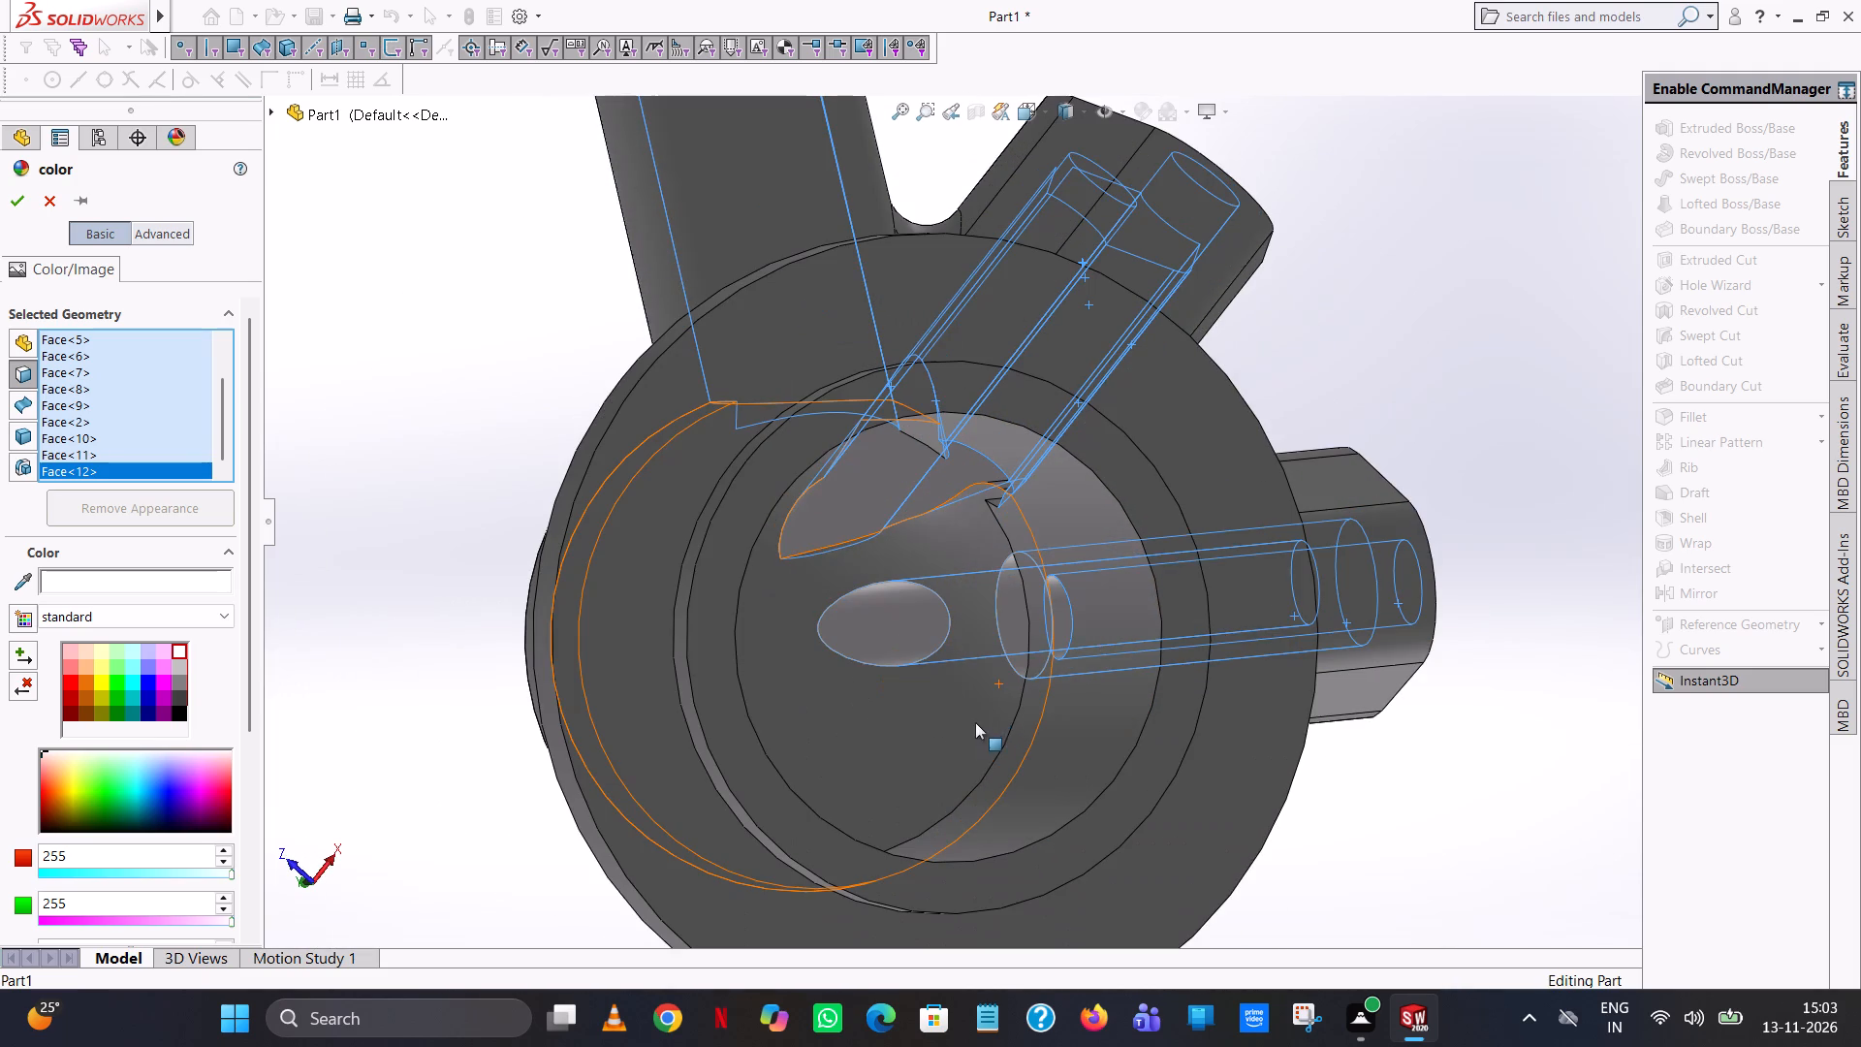
left_click(975, 722)
left_click(878, 484)
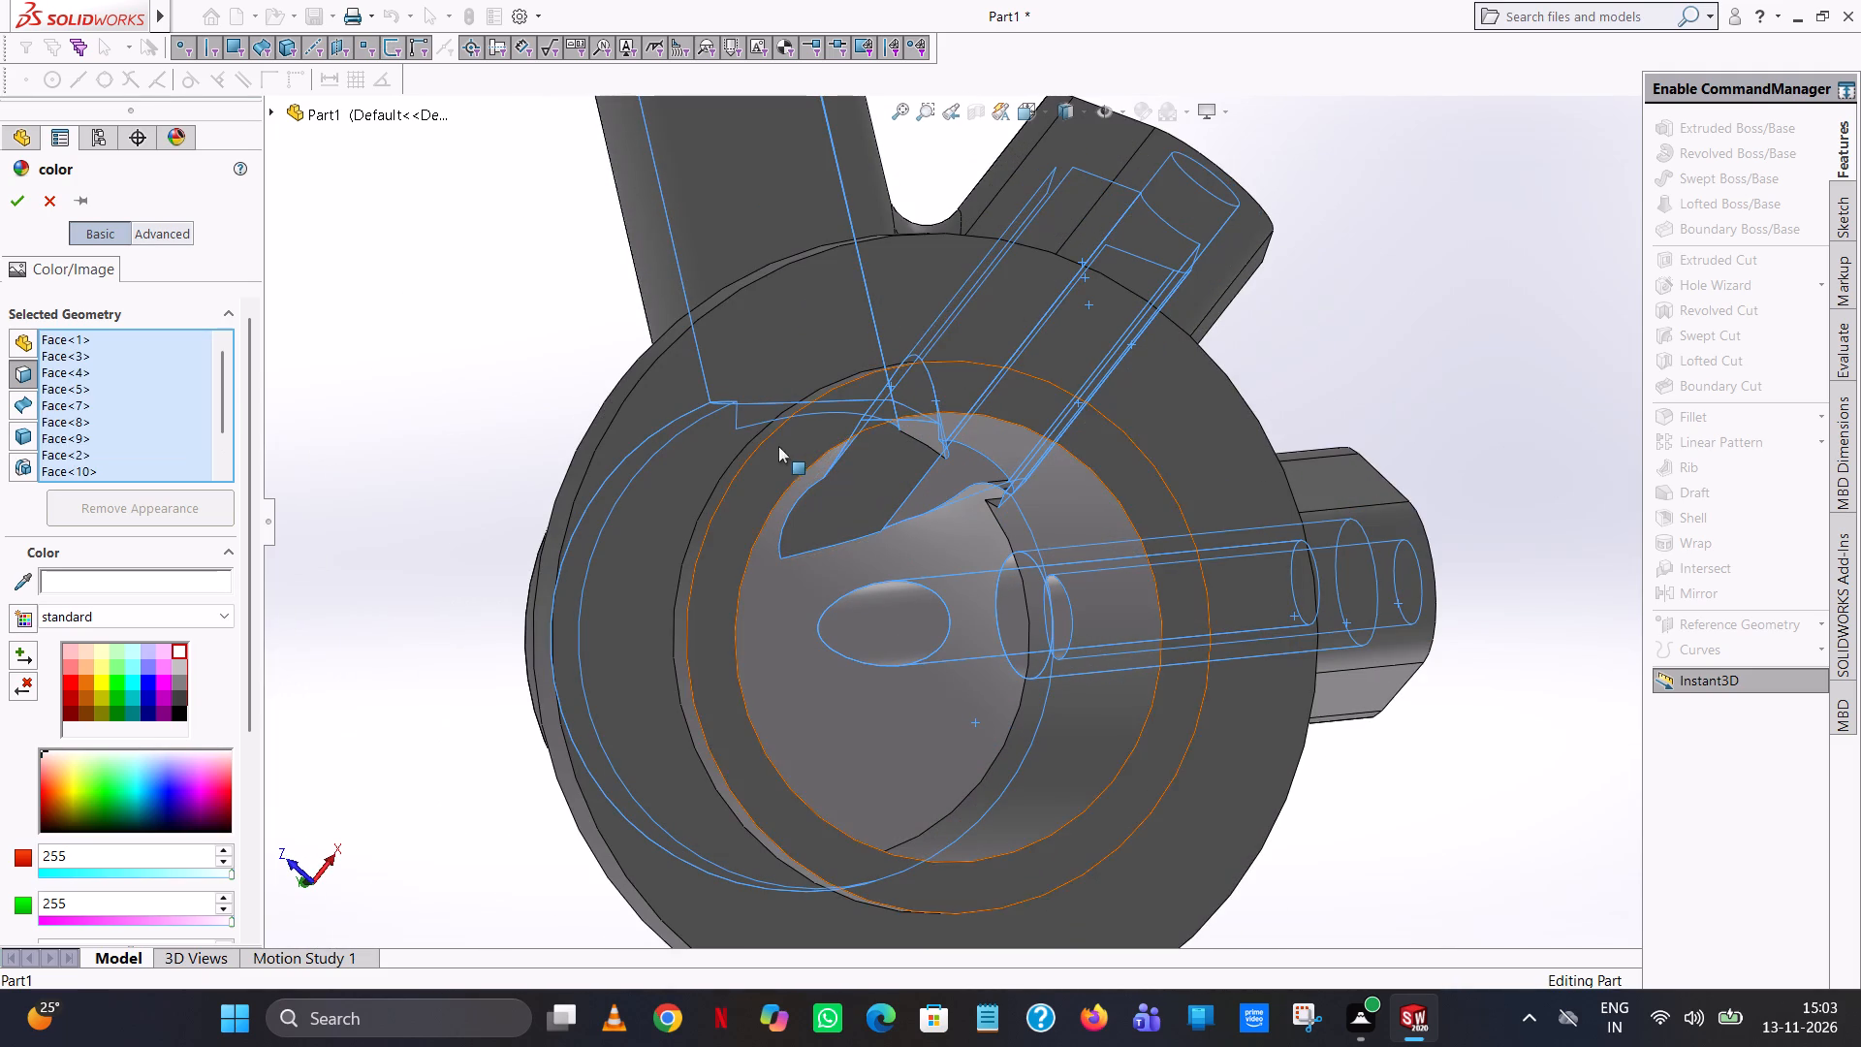
left_click(871, 484)
left_click(954, 482)
left_click(955, 485)
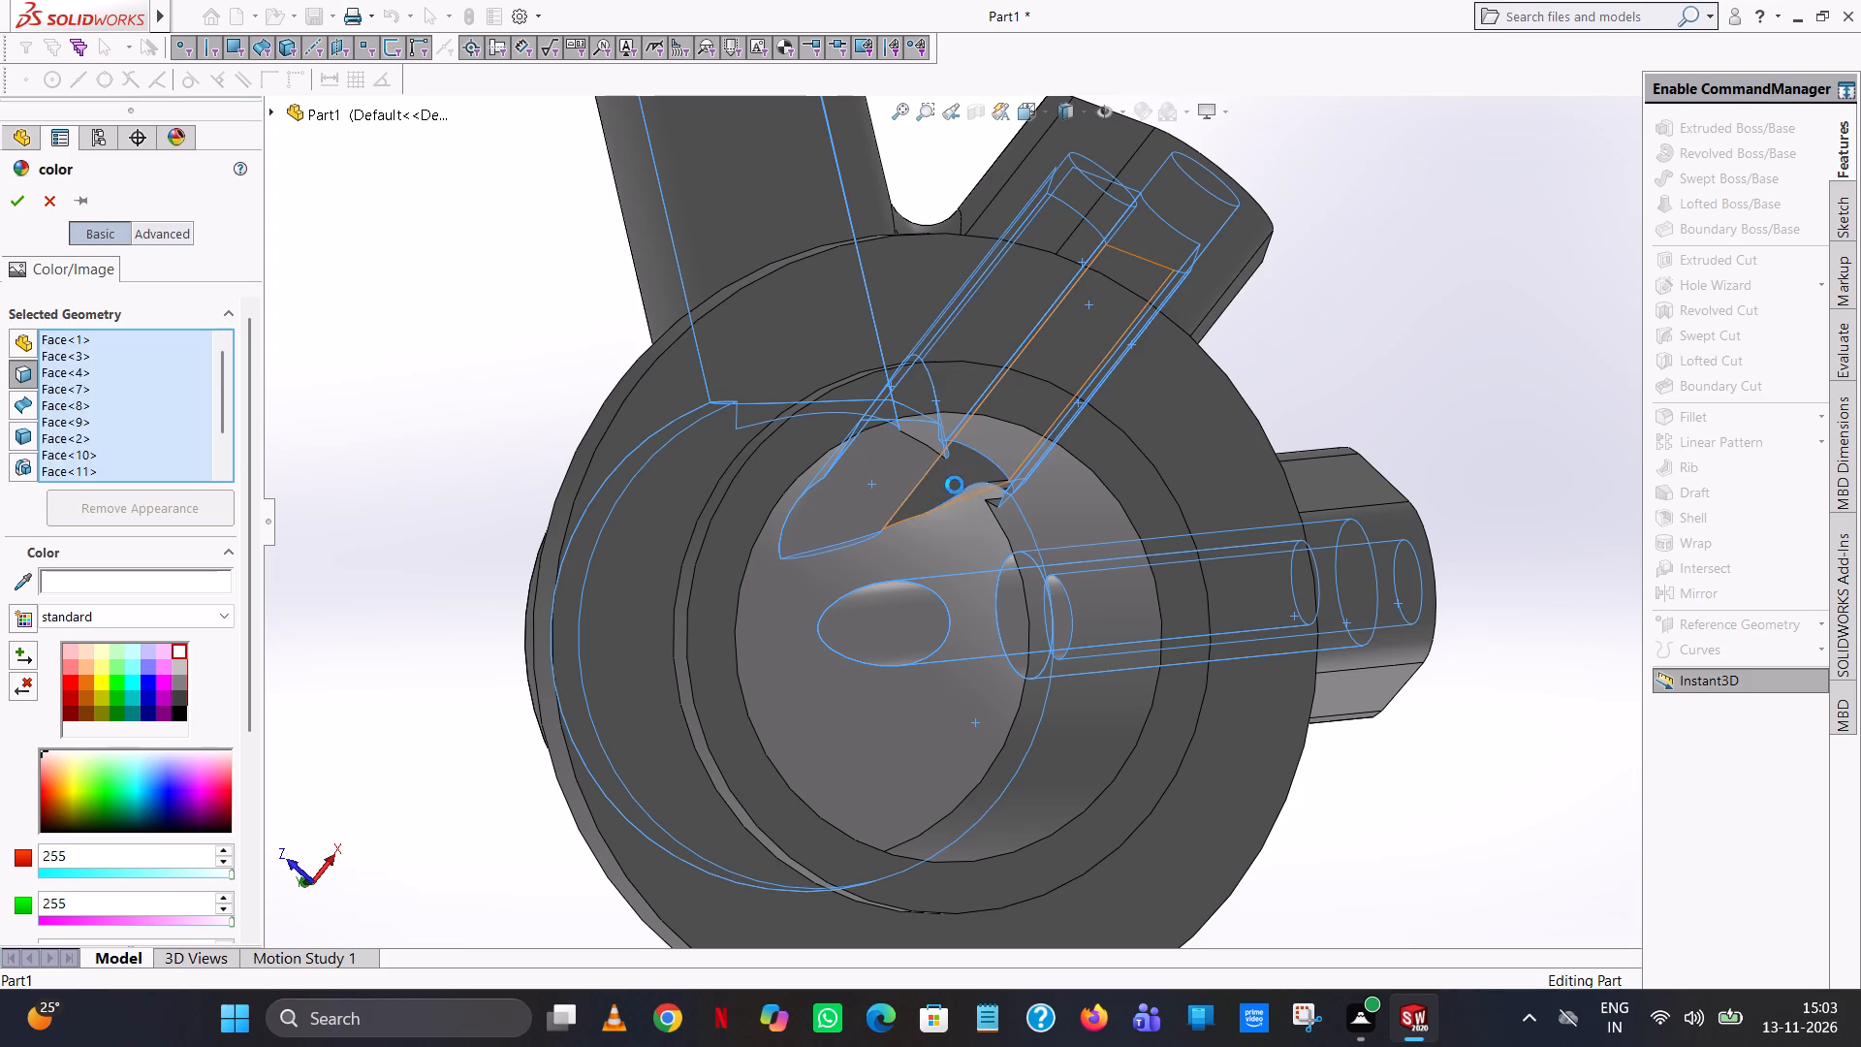
left_click(1109, 701)
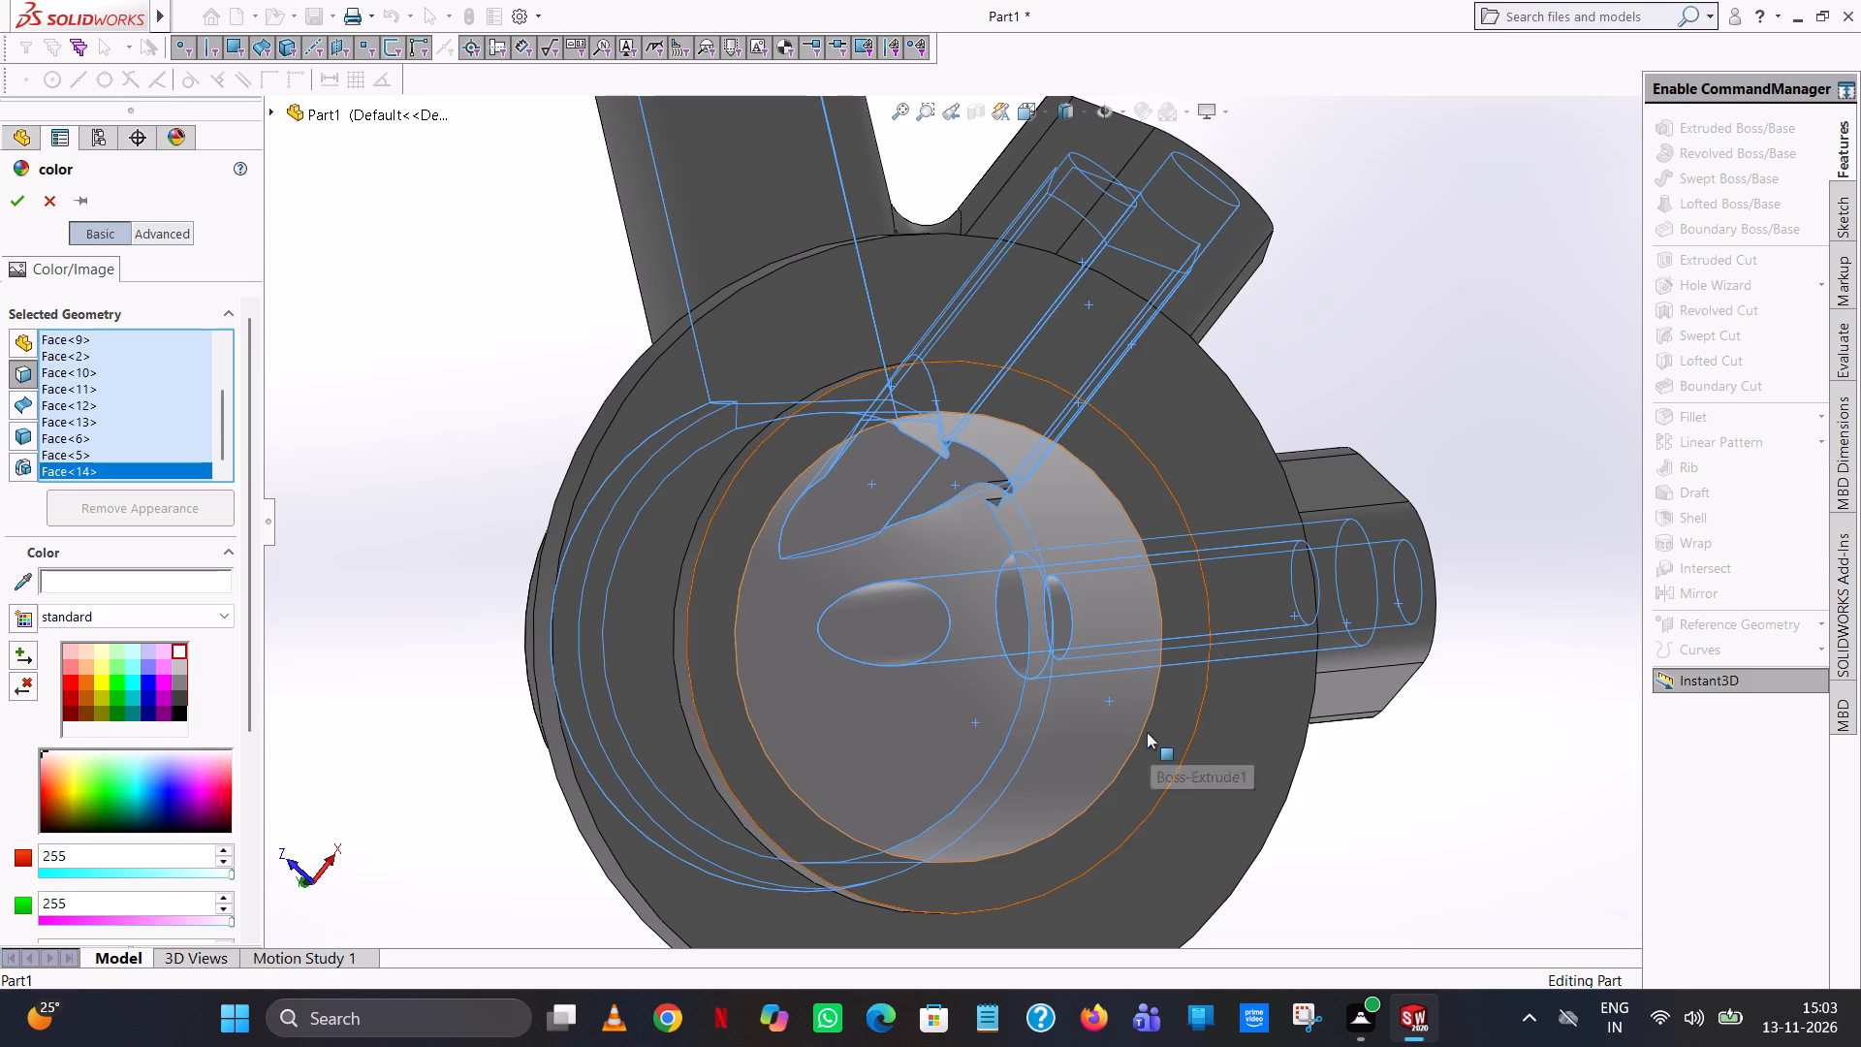
Add the remaining central bore face of the middle oval arm and apply the white colour to all selected faces.
middle_click_drag(1147, 735, 1423, 835)
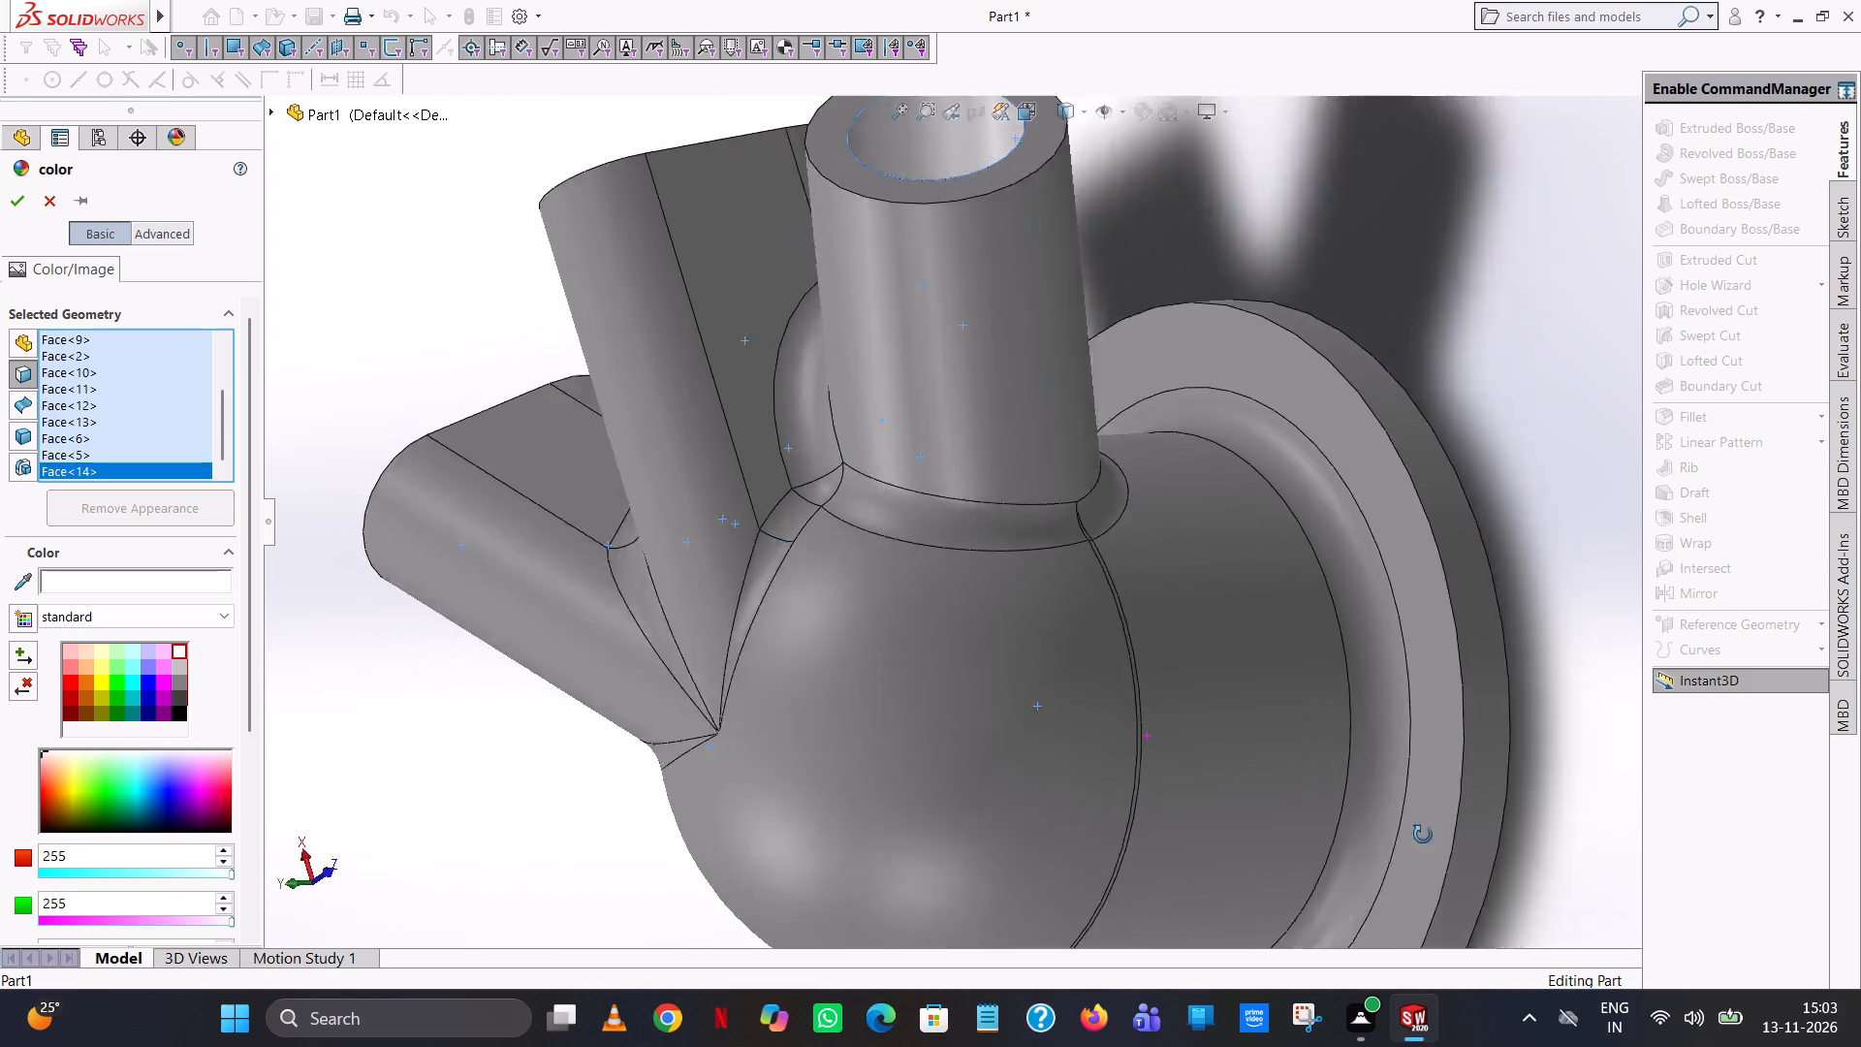
middle_click_drag(1423, 835, 1443, 914)
scroll(1078, 735, "up", 5)
middle_click_drag(1114, 672, 1183, 429)
scroll(1119, 652, "down", 1)
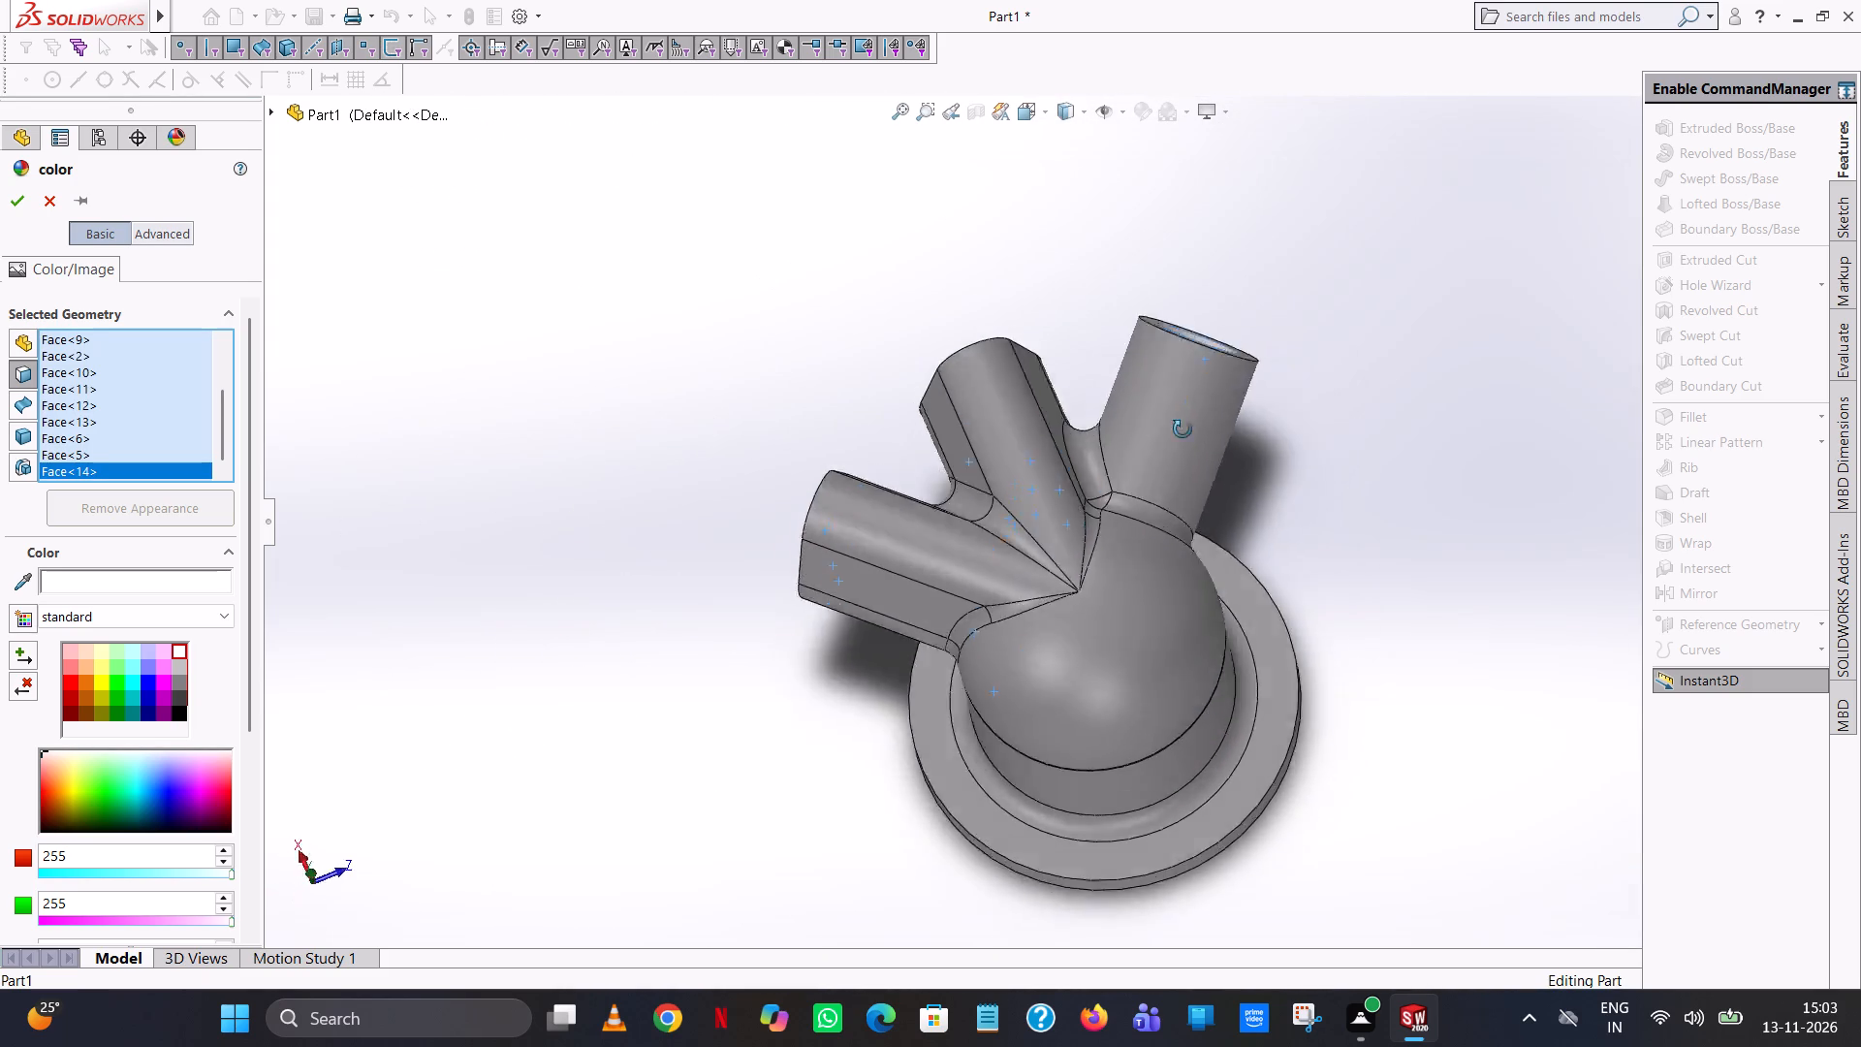
middle_click_drag(1183, 429, 1508, 209)
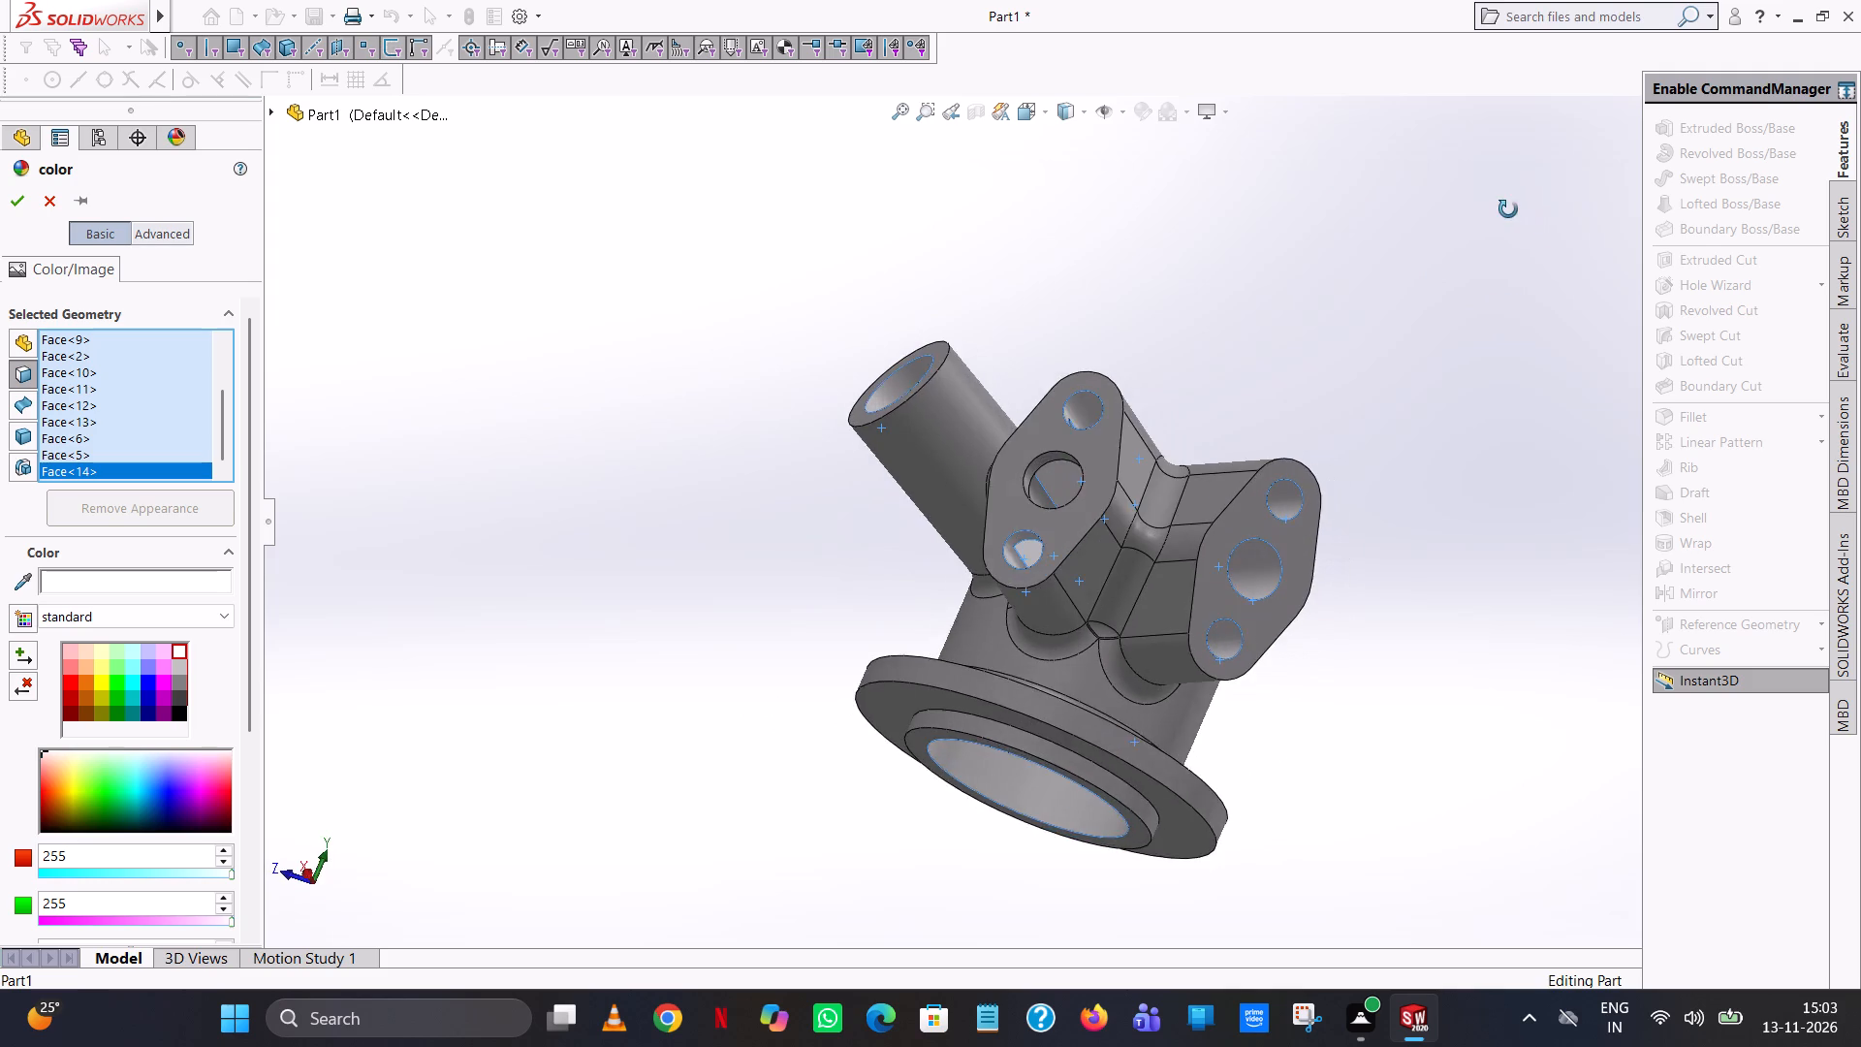
middle_click_drag(1508, 209, 1474, 308)
scroll(1463, 334, "up", 1)
scroll(1040, 572, "down", 4)
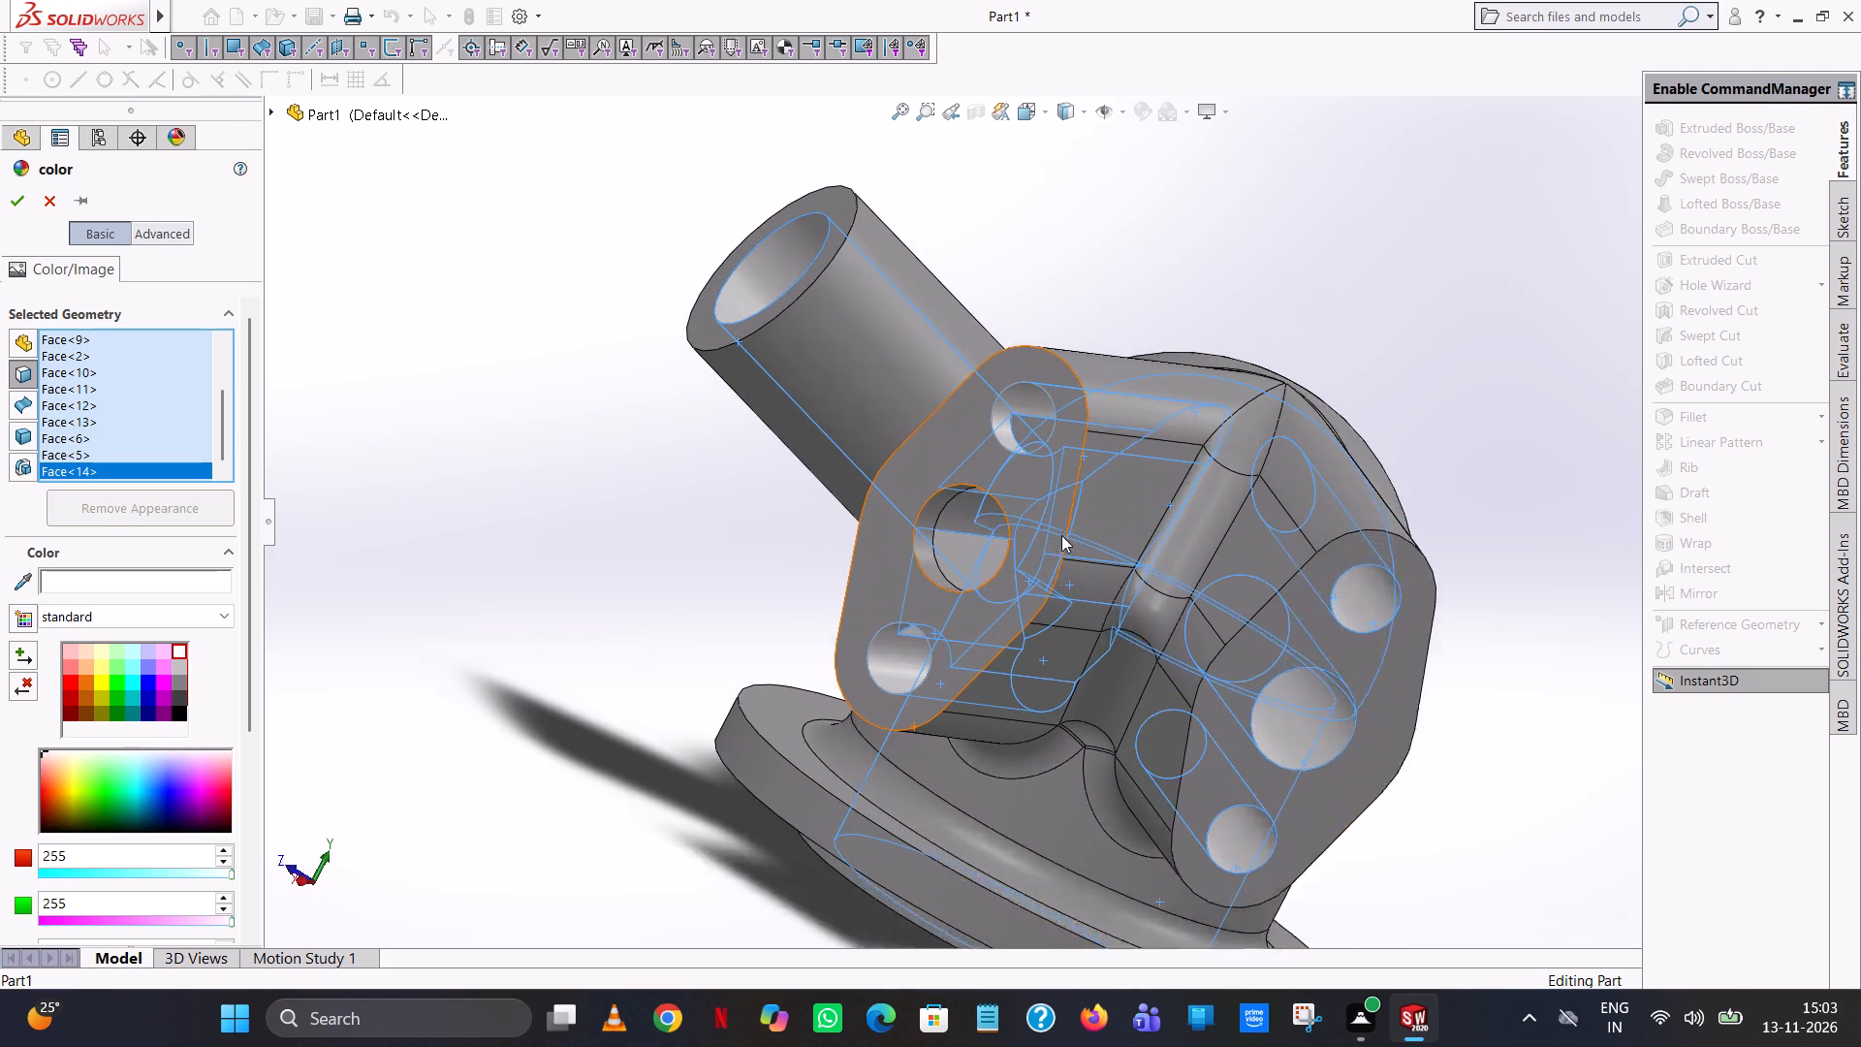
scroll(1061, 535, "down", 1)
left_click(902, 533)
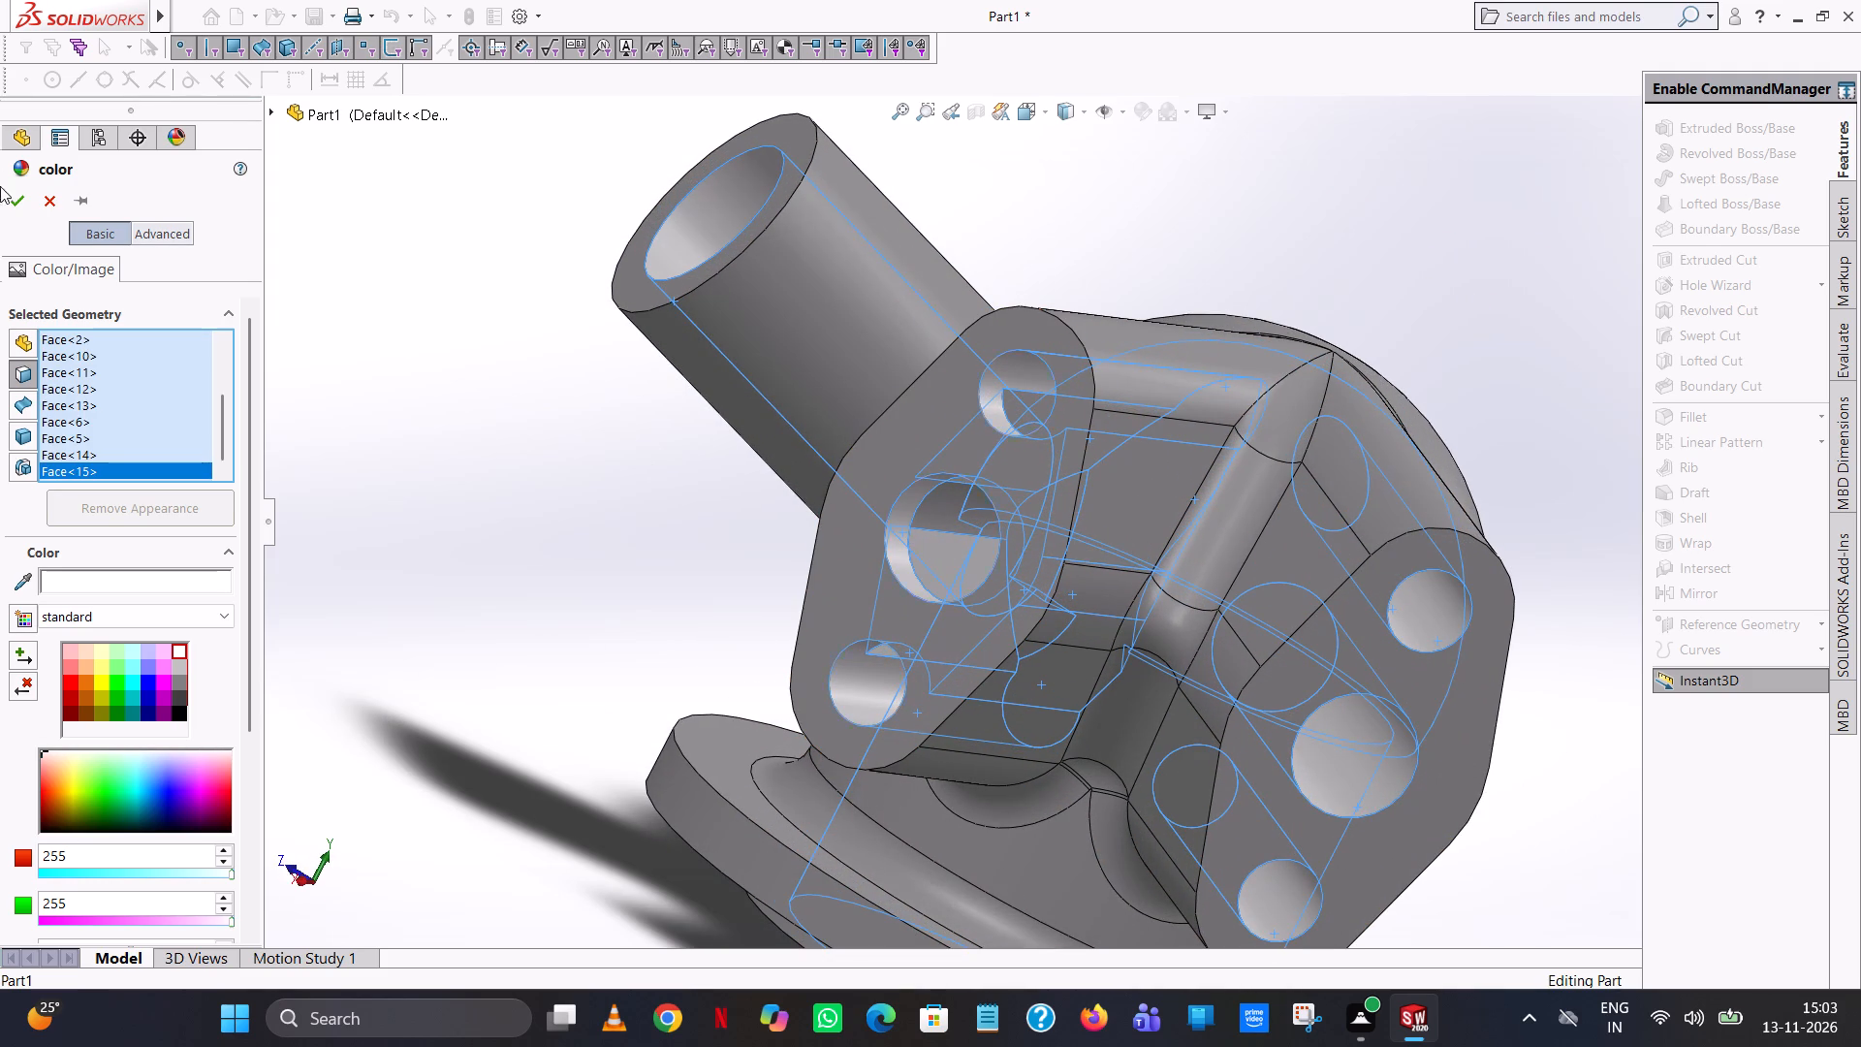
left_click(34, 207)
left_click(23, 204)
left_click(570, 541)
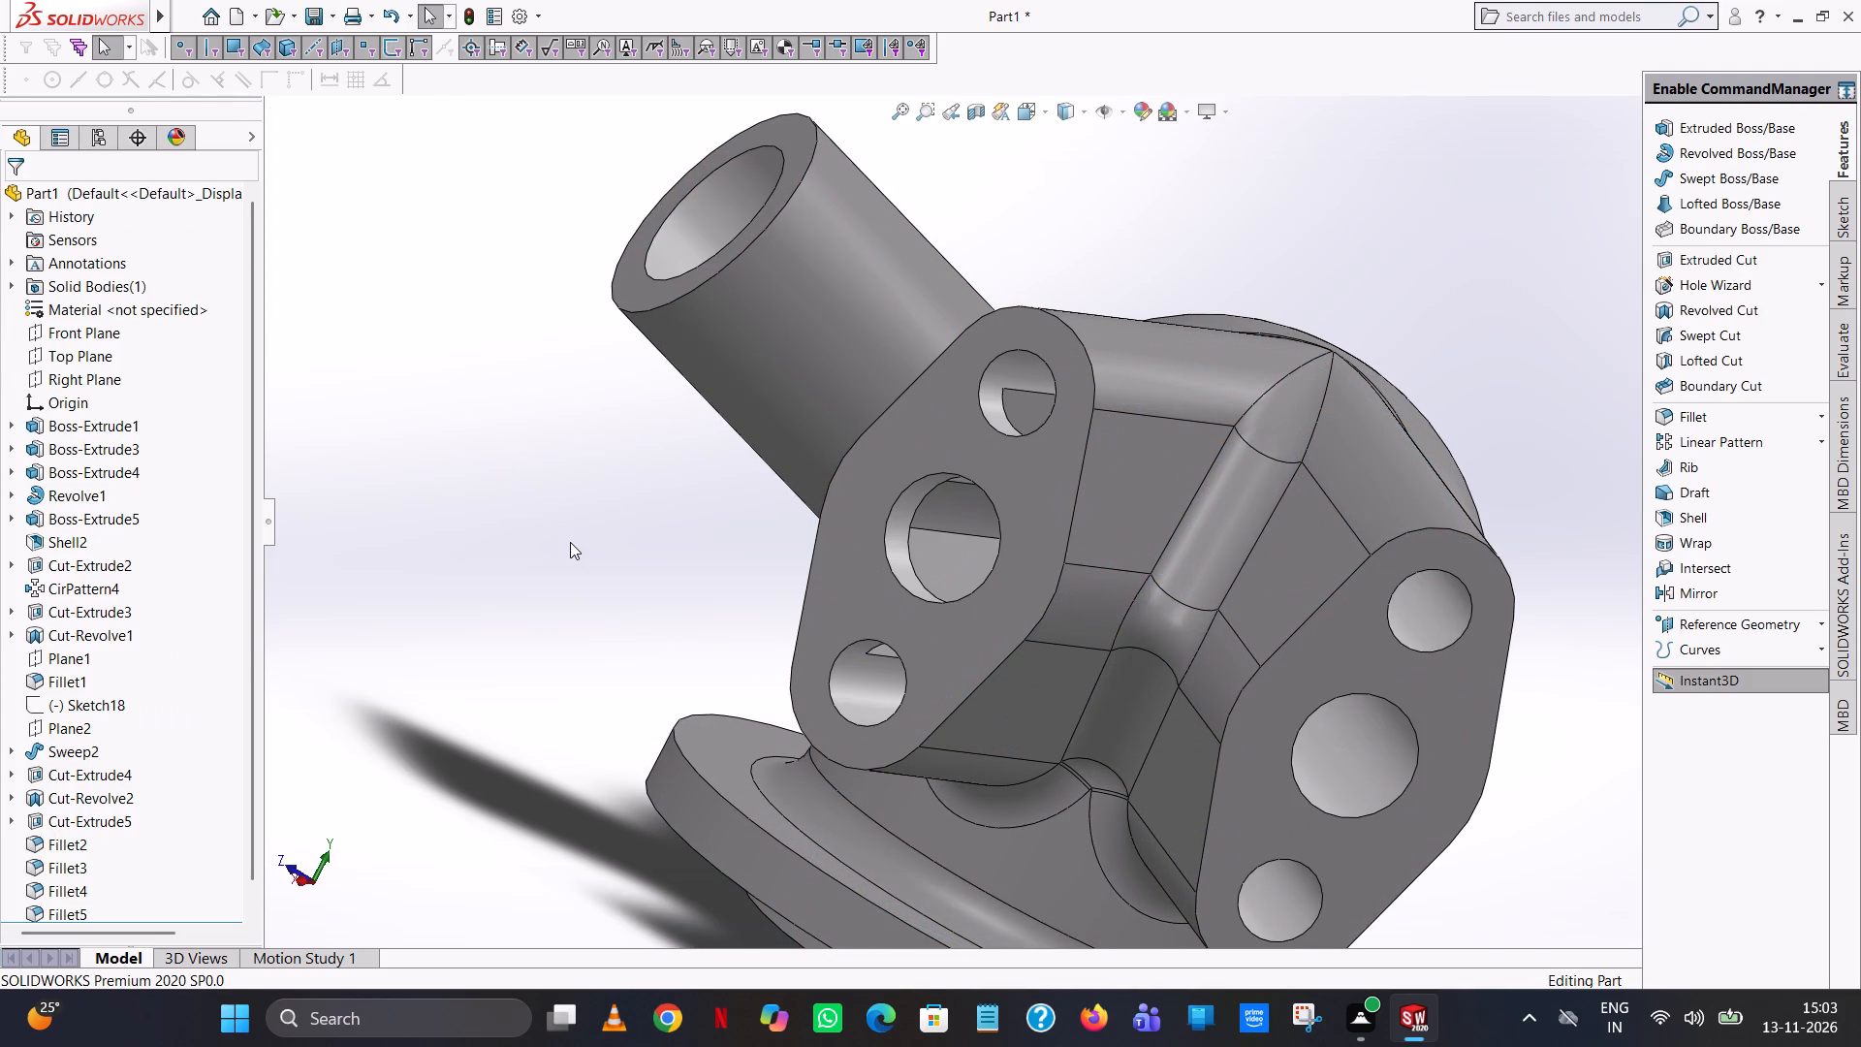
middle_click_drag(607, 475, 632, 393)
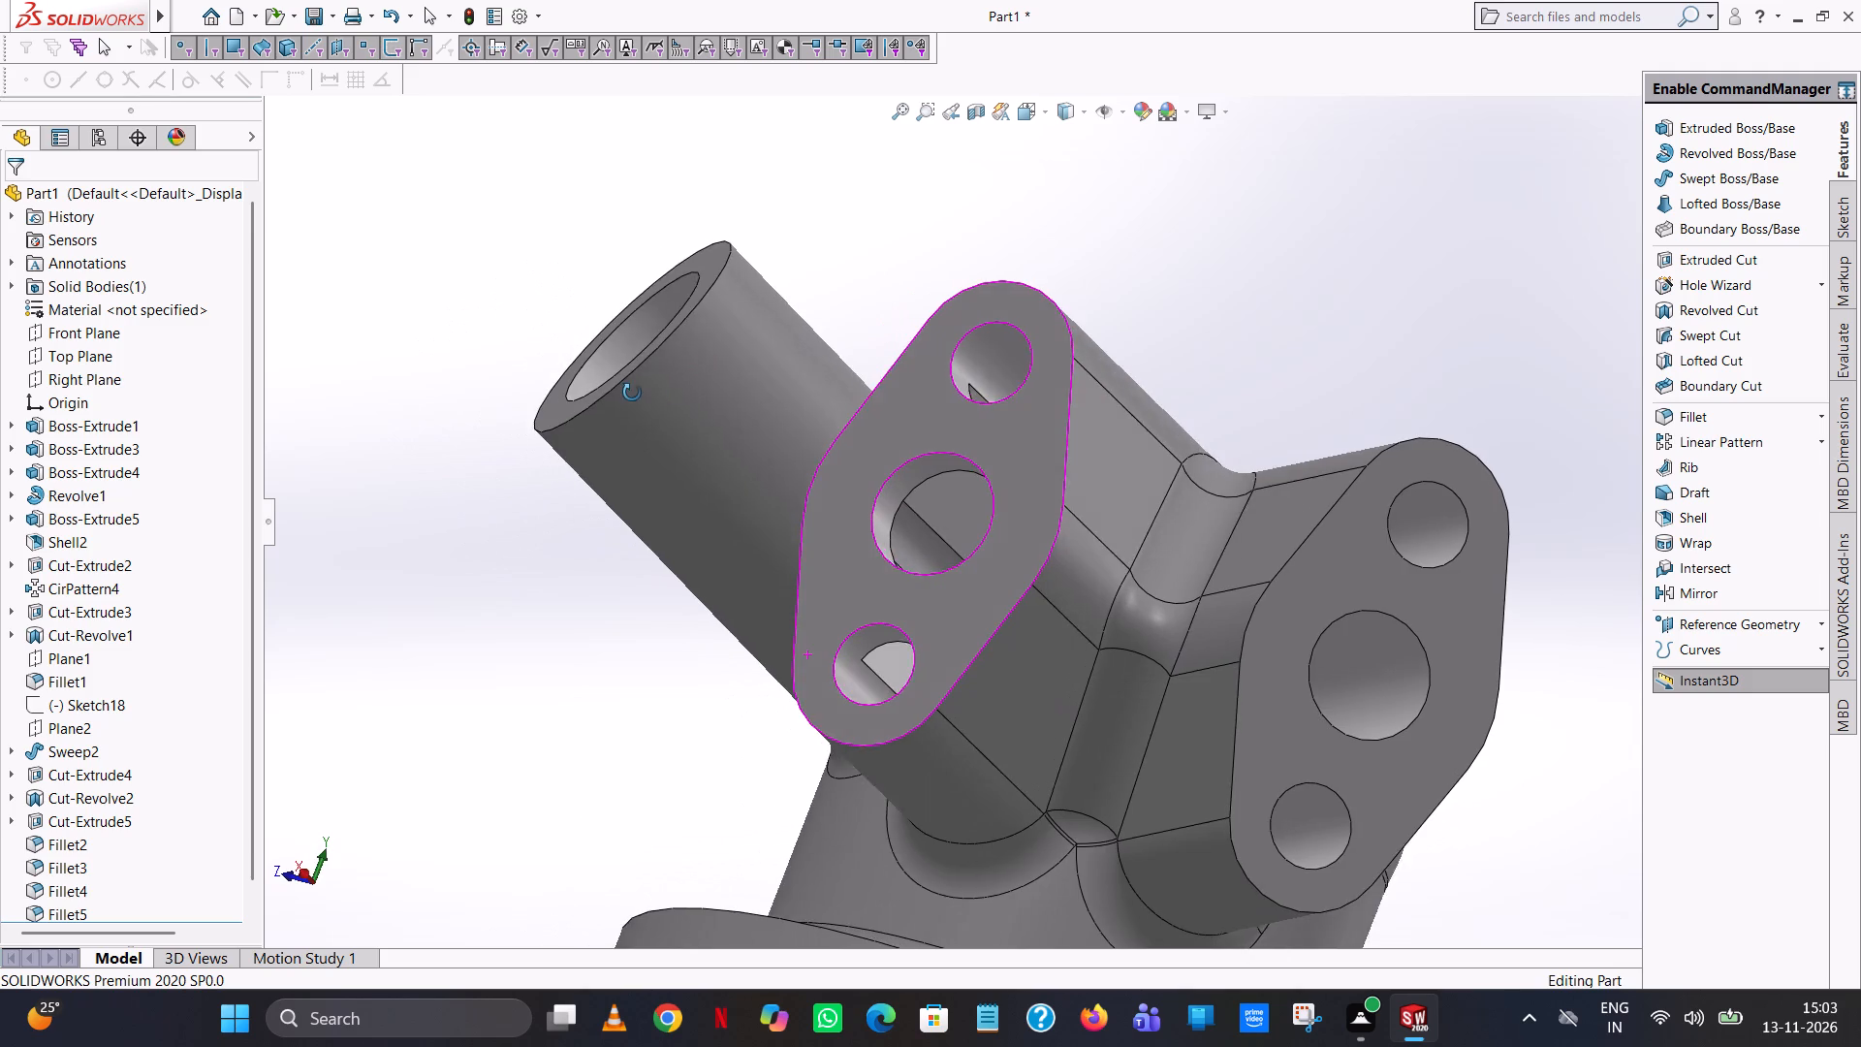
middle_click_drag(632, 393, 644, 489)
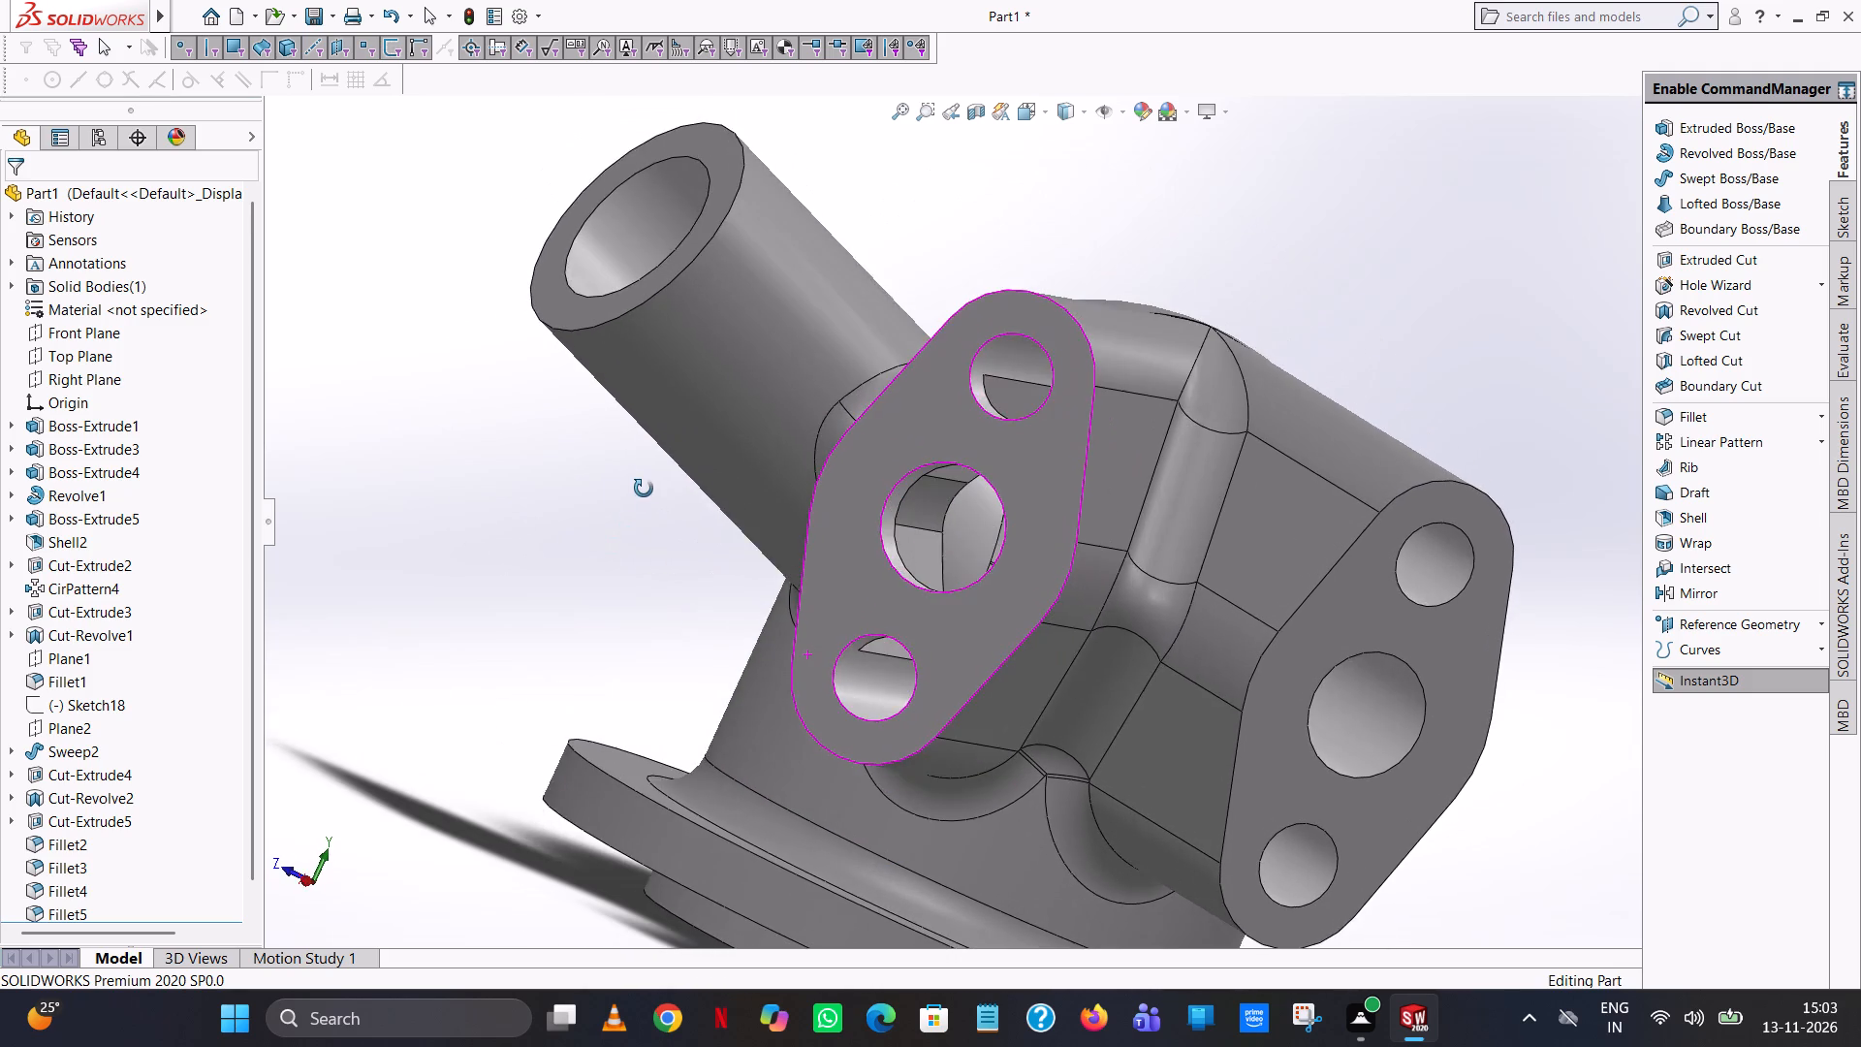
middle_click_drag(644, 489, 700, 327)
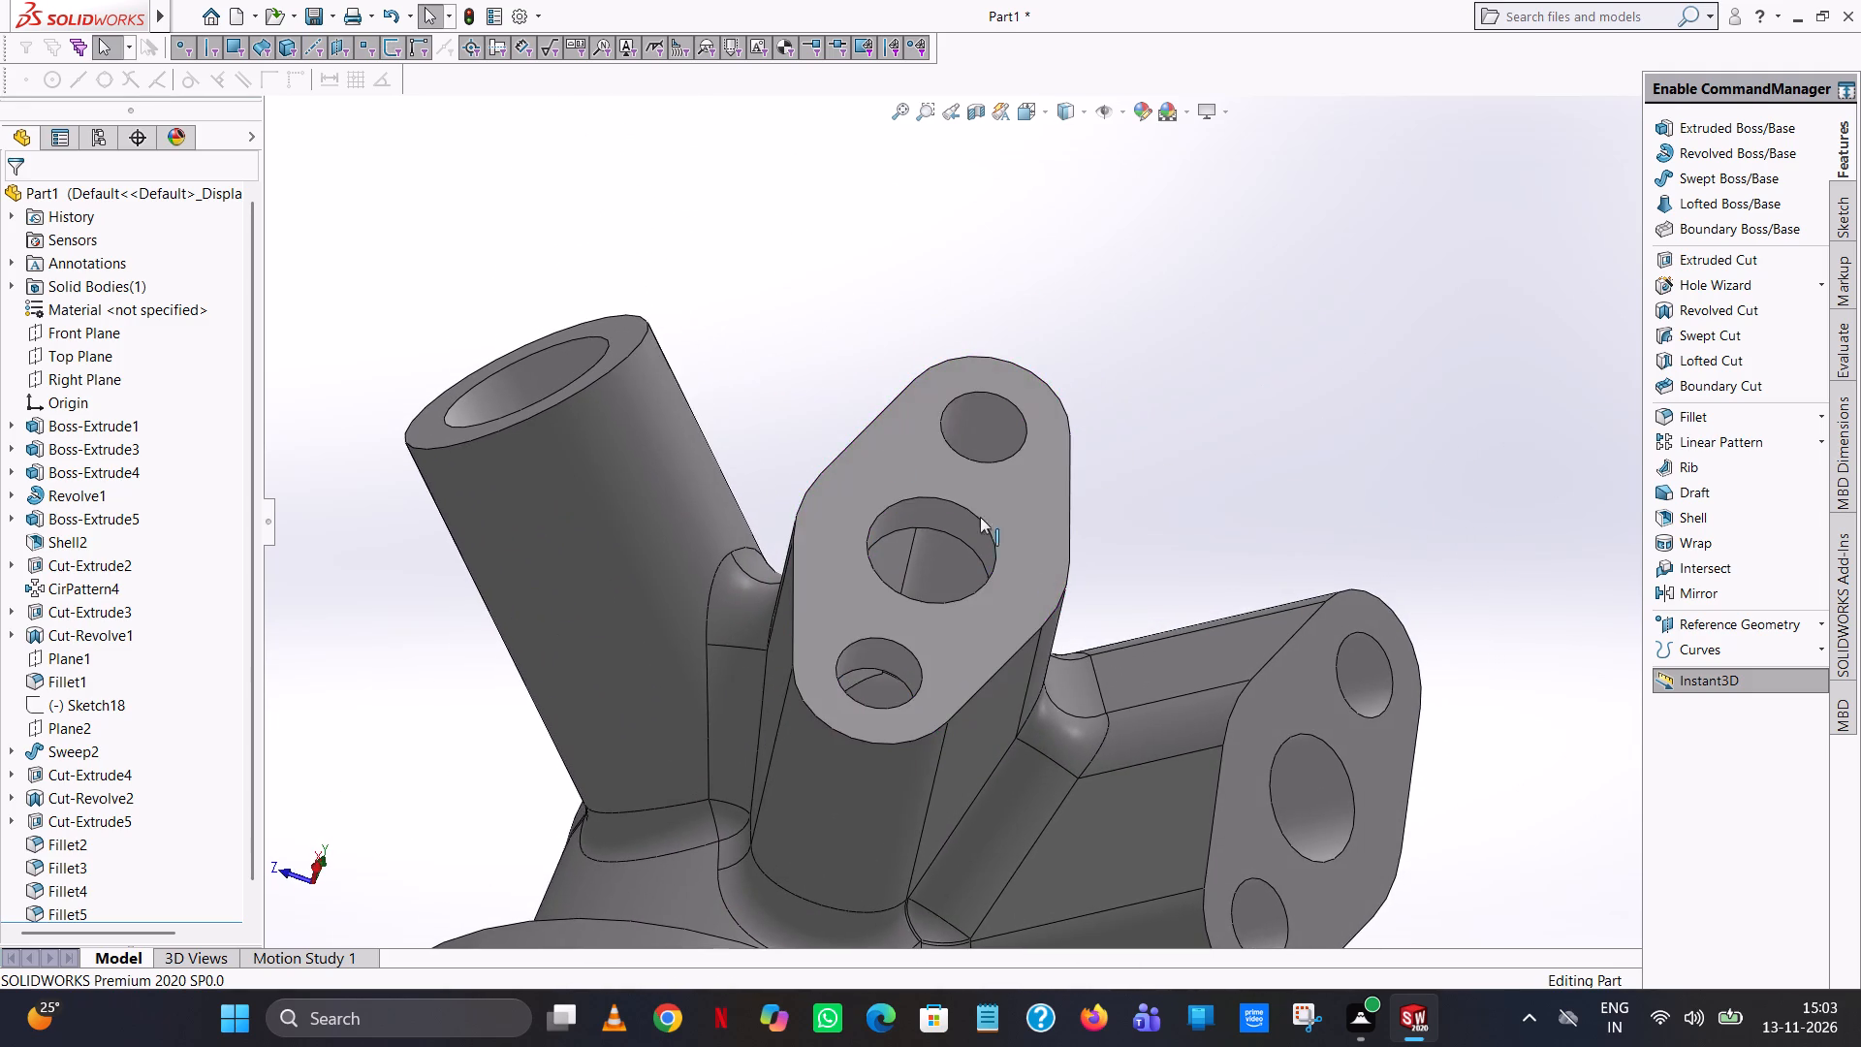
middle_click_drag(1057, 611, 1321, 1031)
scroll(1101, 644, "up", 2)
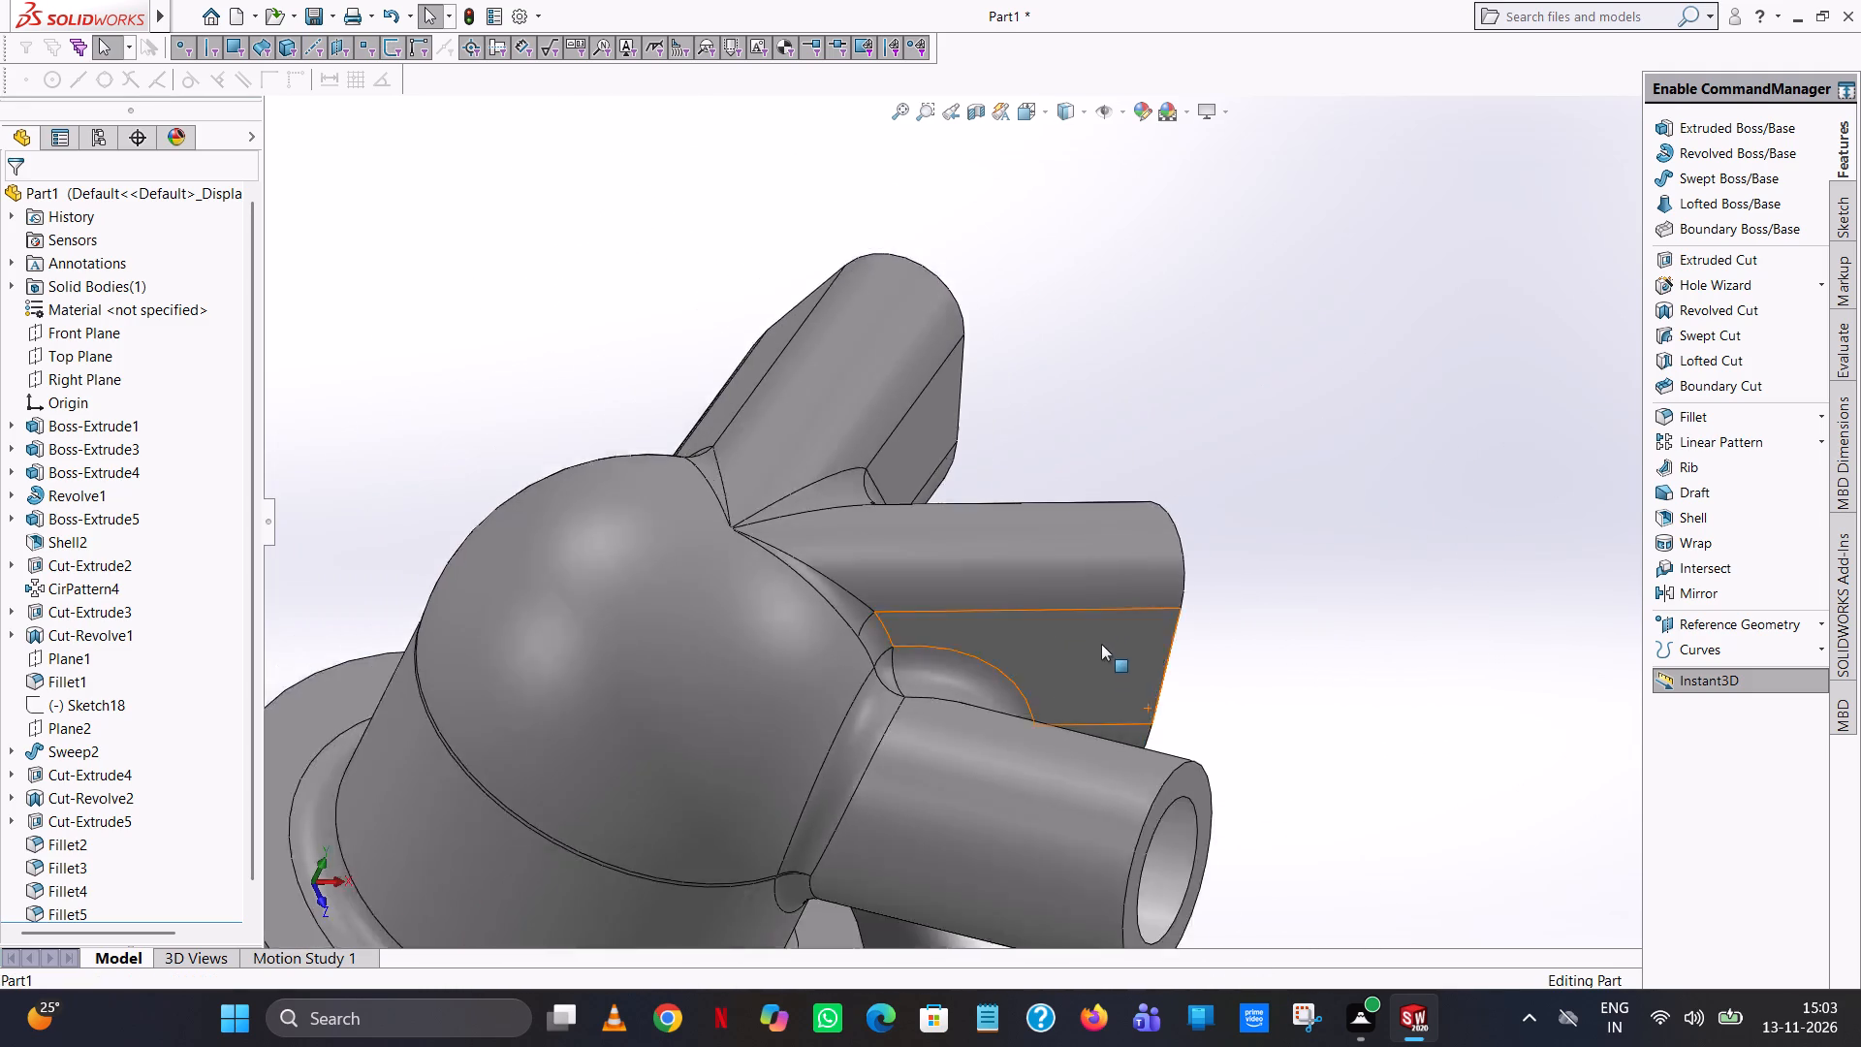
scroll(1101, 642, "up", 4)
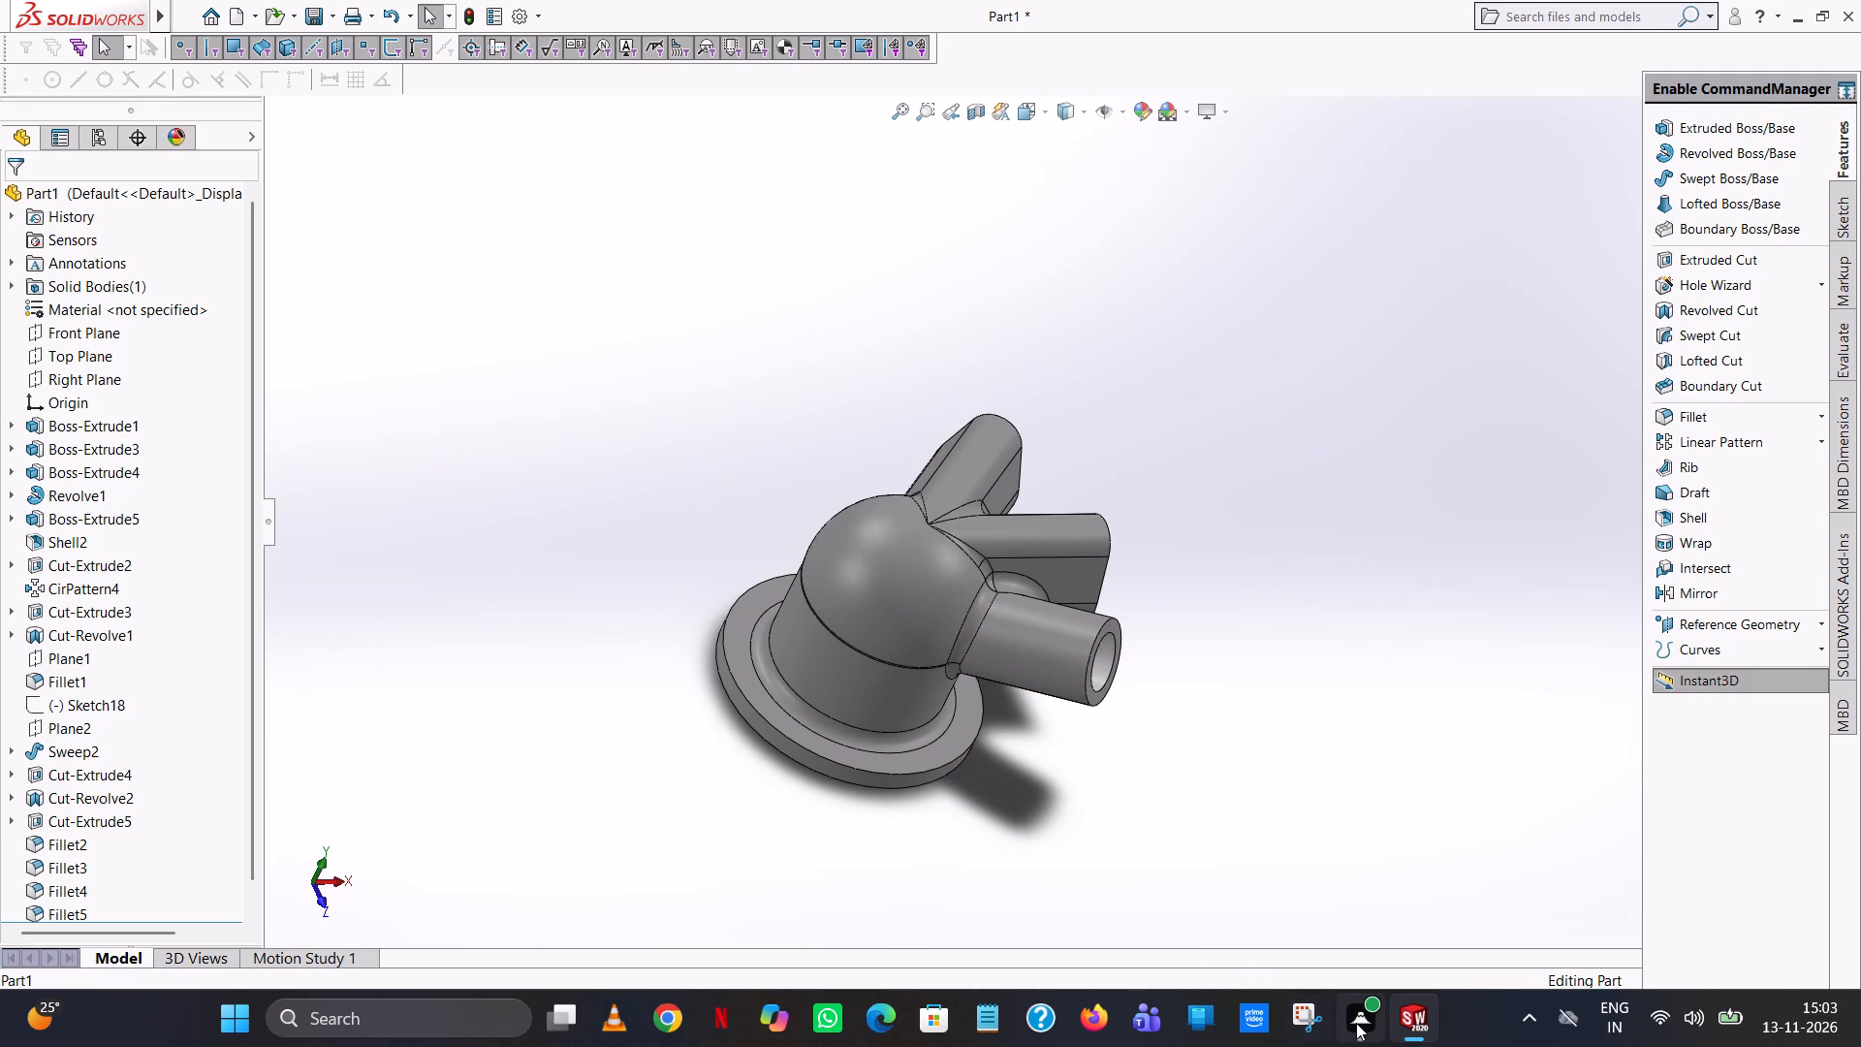
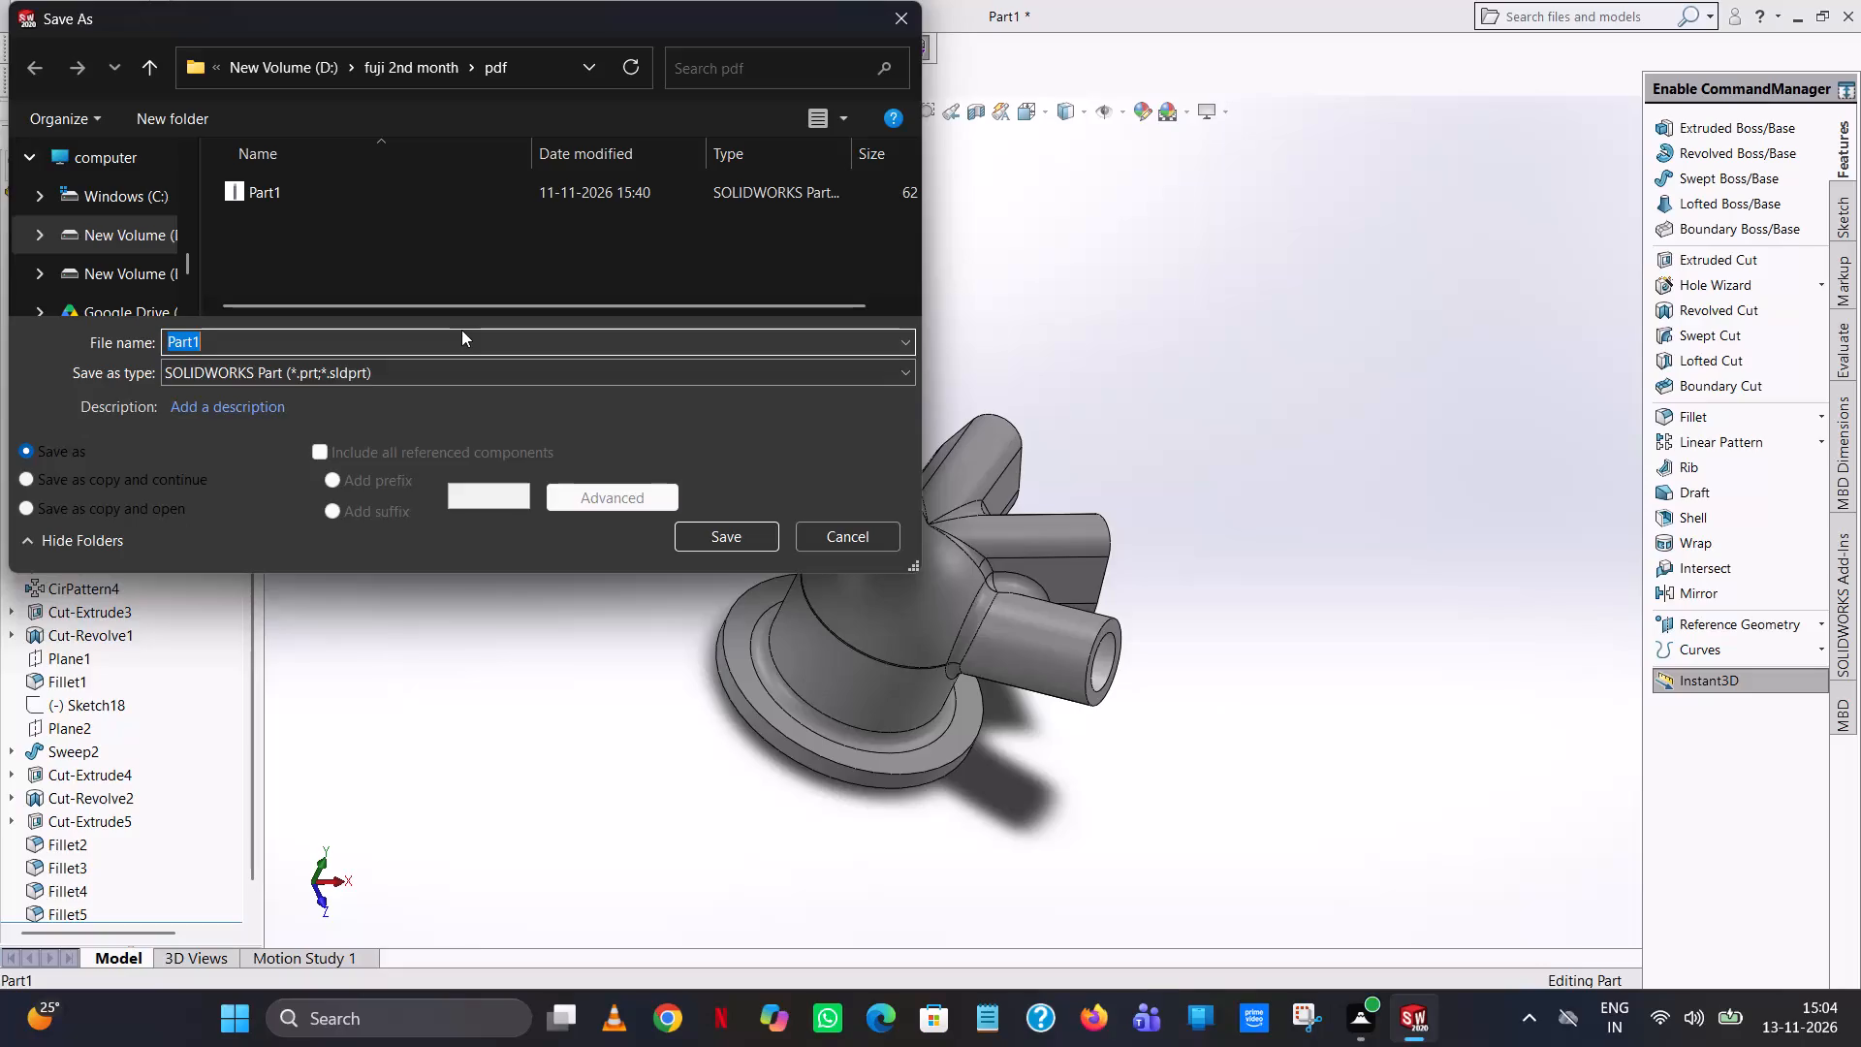
Save the model as an Adobe PDF named "elbow fitting with round base" in the pdf folder.
type("elboe")
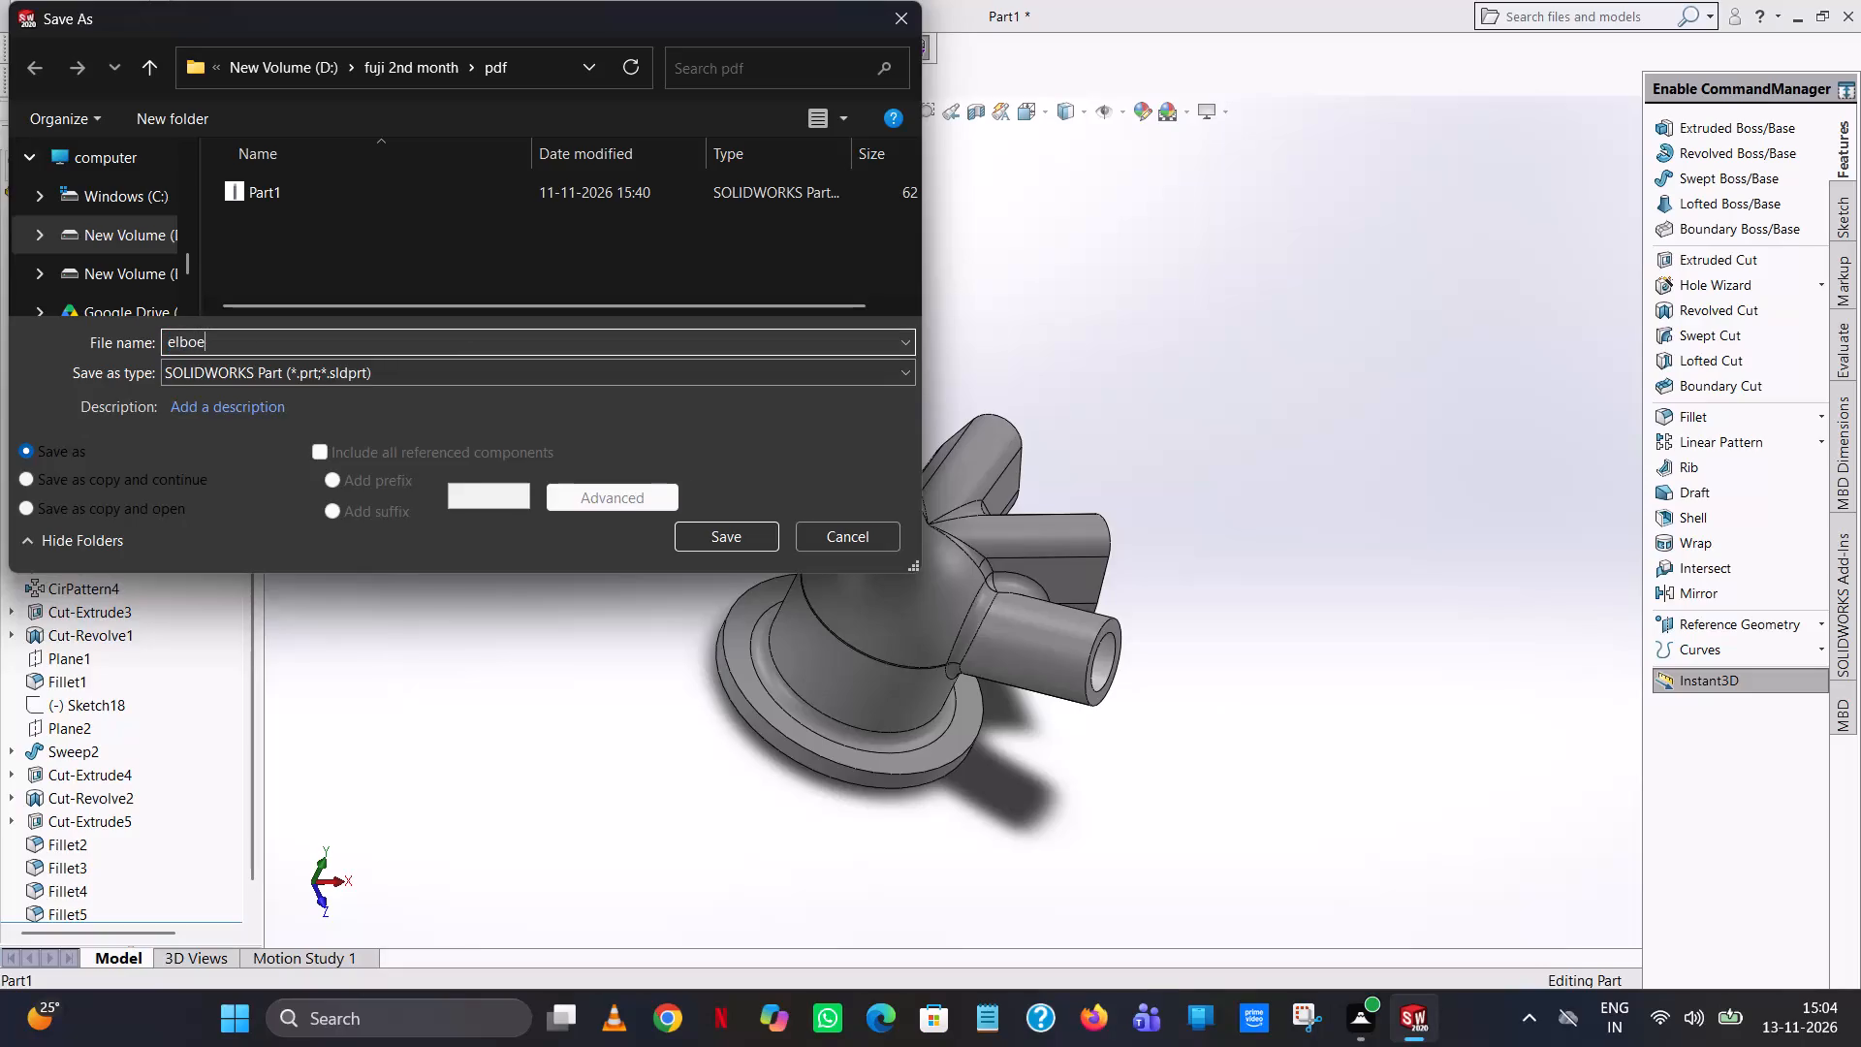
key("BackSpace")
type("w")
key("space")
type("fitting with")
key("space")
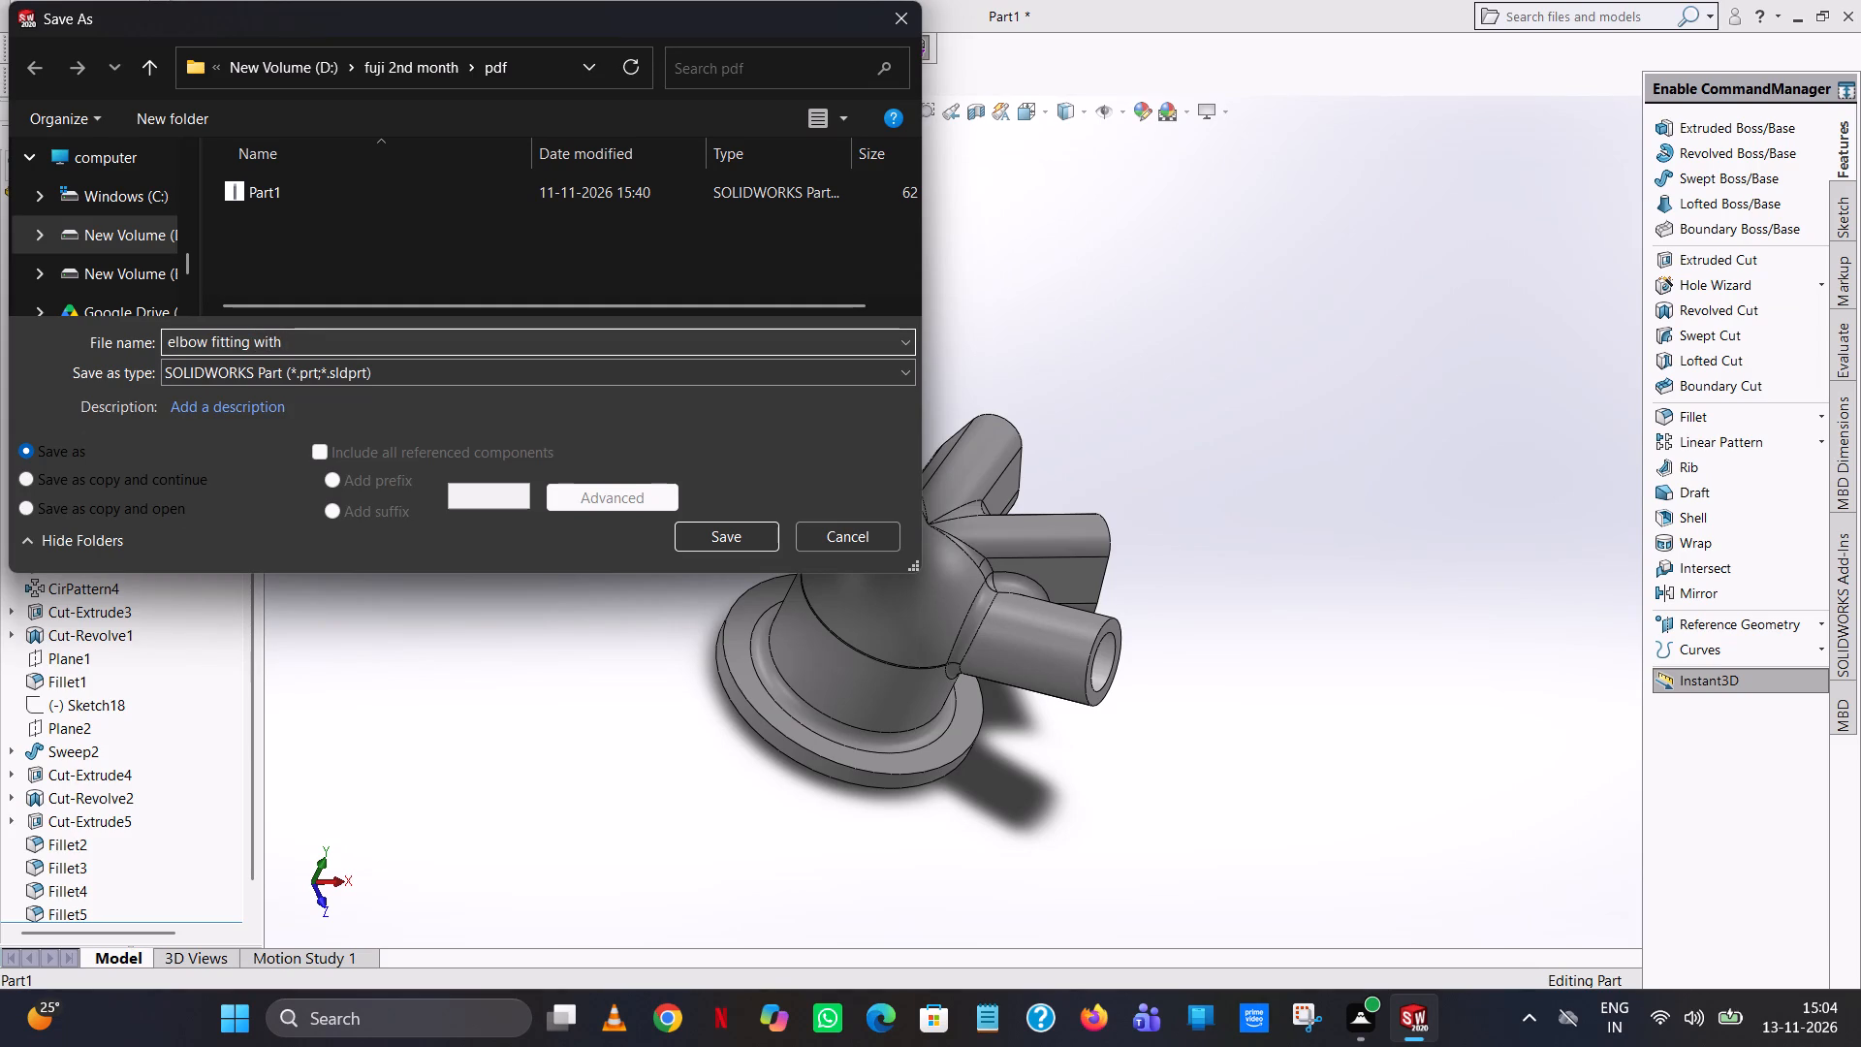
type("ro")
type("und base")
left_click(431, 380)
left_click(408, 542)
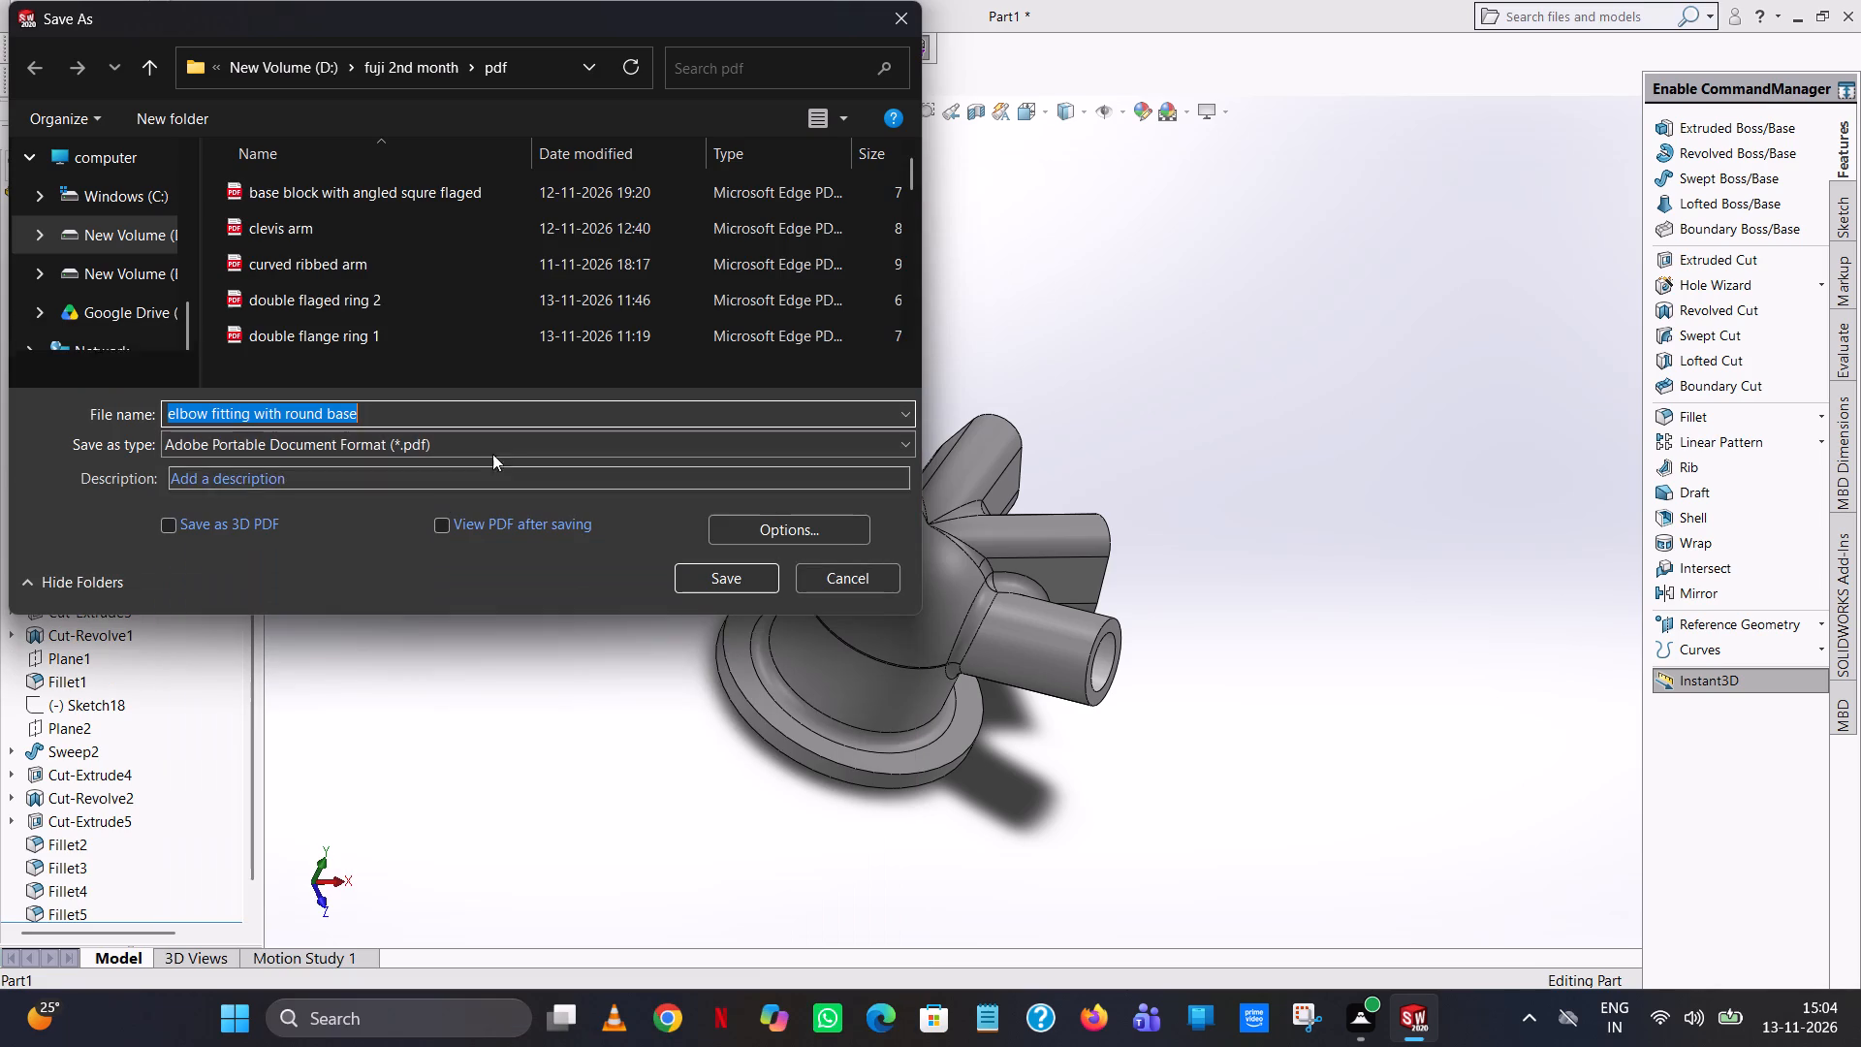
left_click(752, 578)
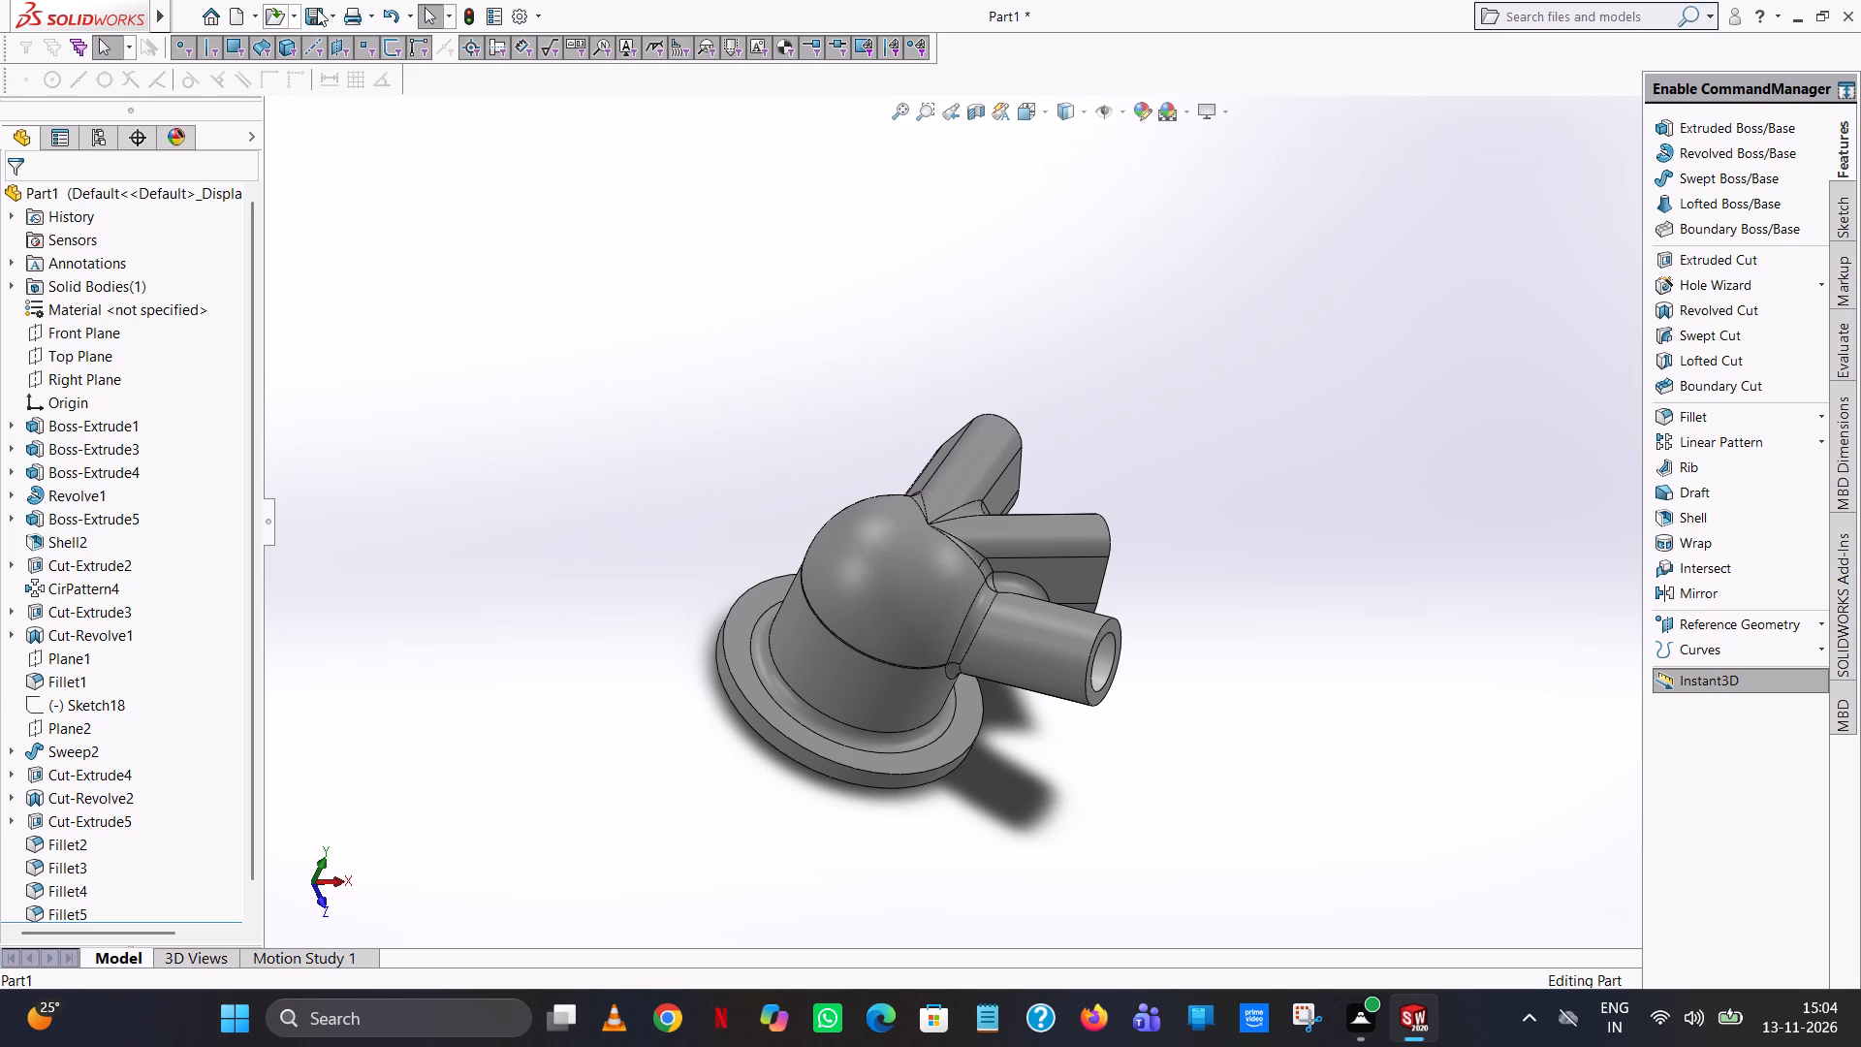
Save the model as a SOLIDWORKS part named "elbow fitting with round base" in the design folder of fuji 2nd month.
left_click(336, 15)
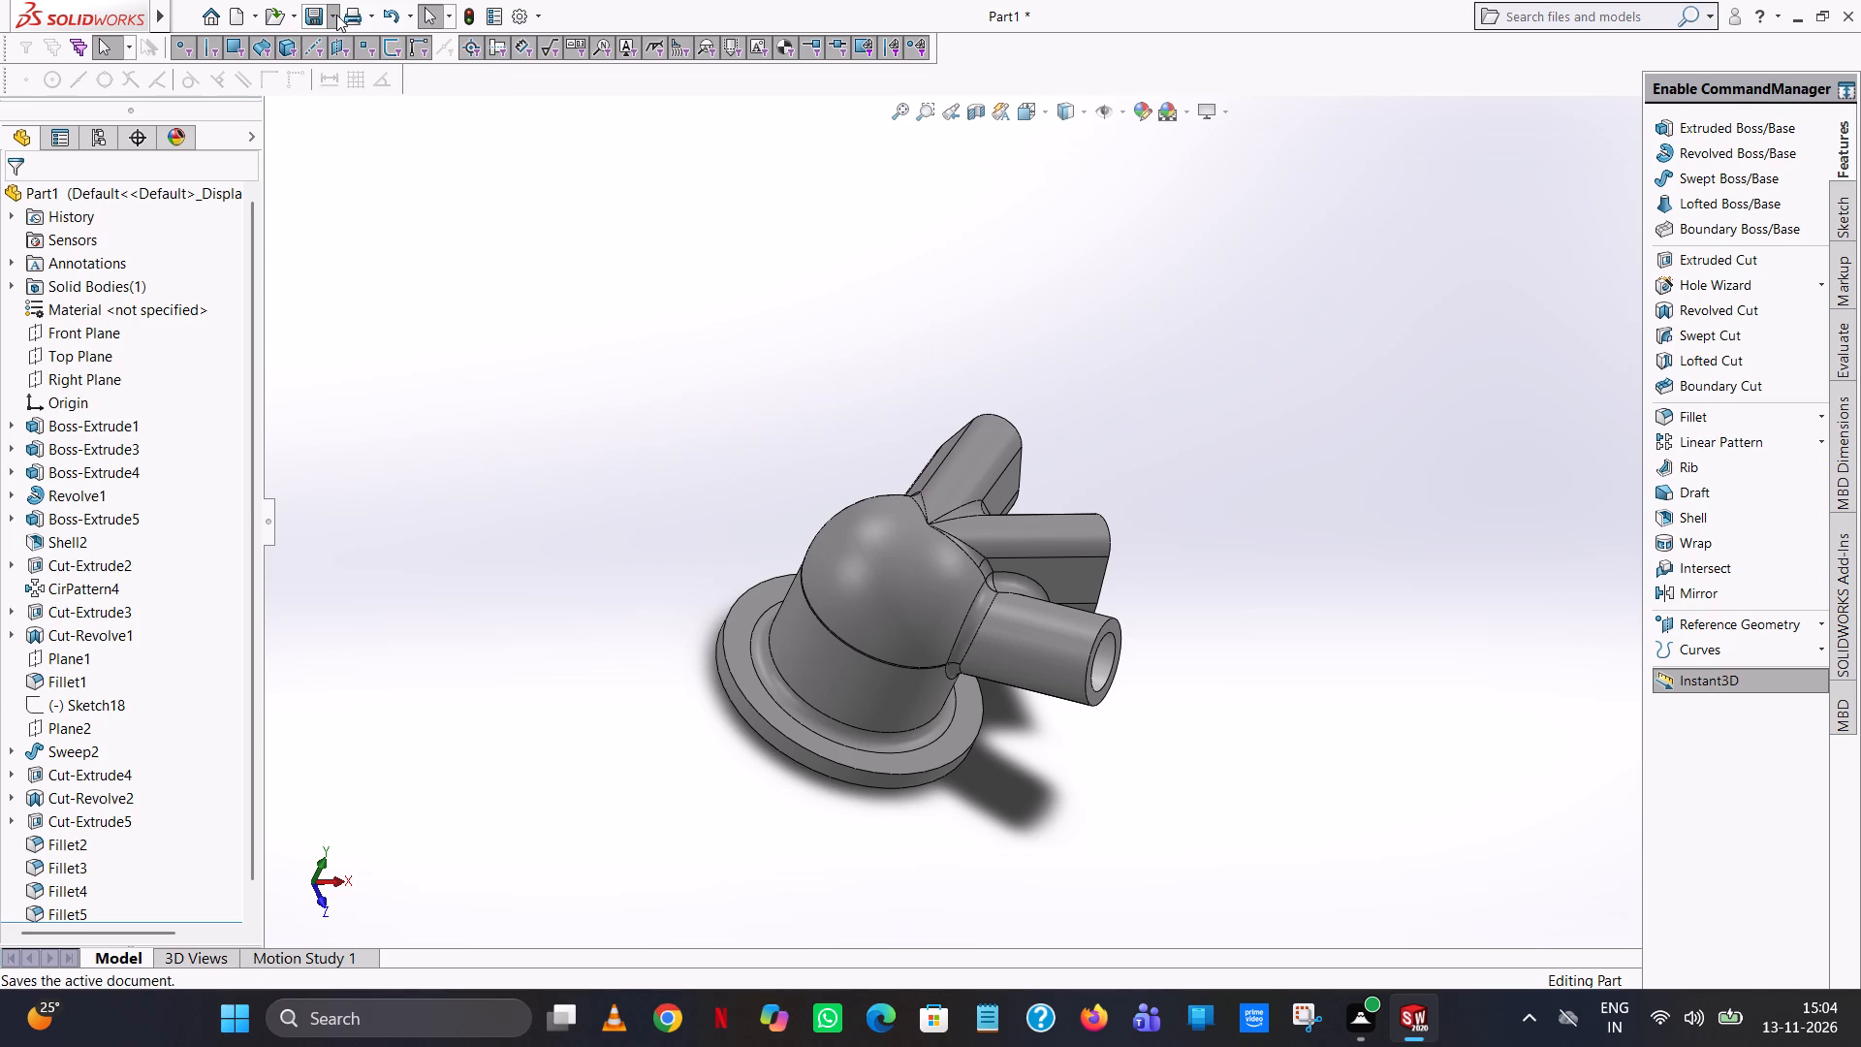
left_click(383, 67)
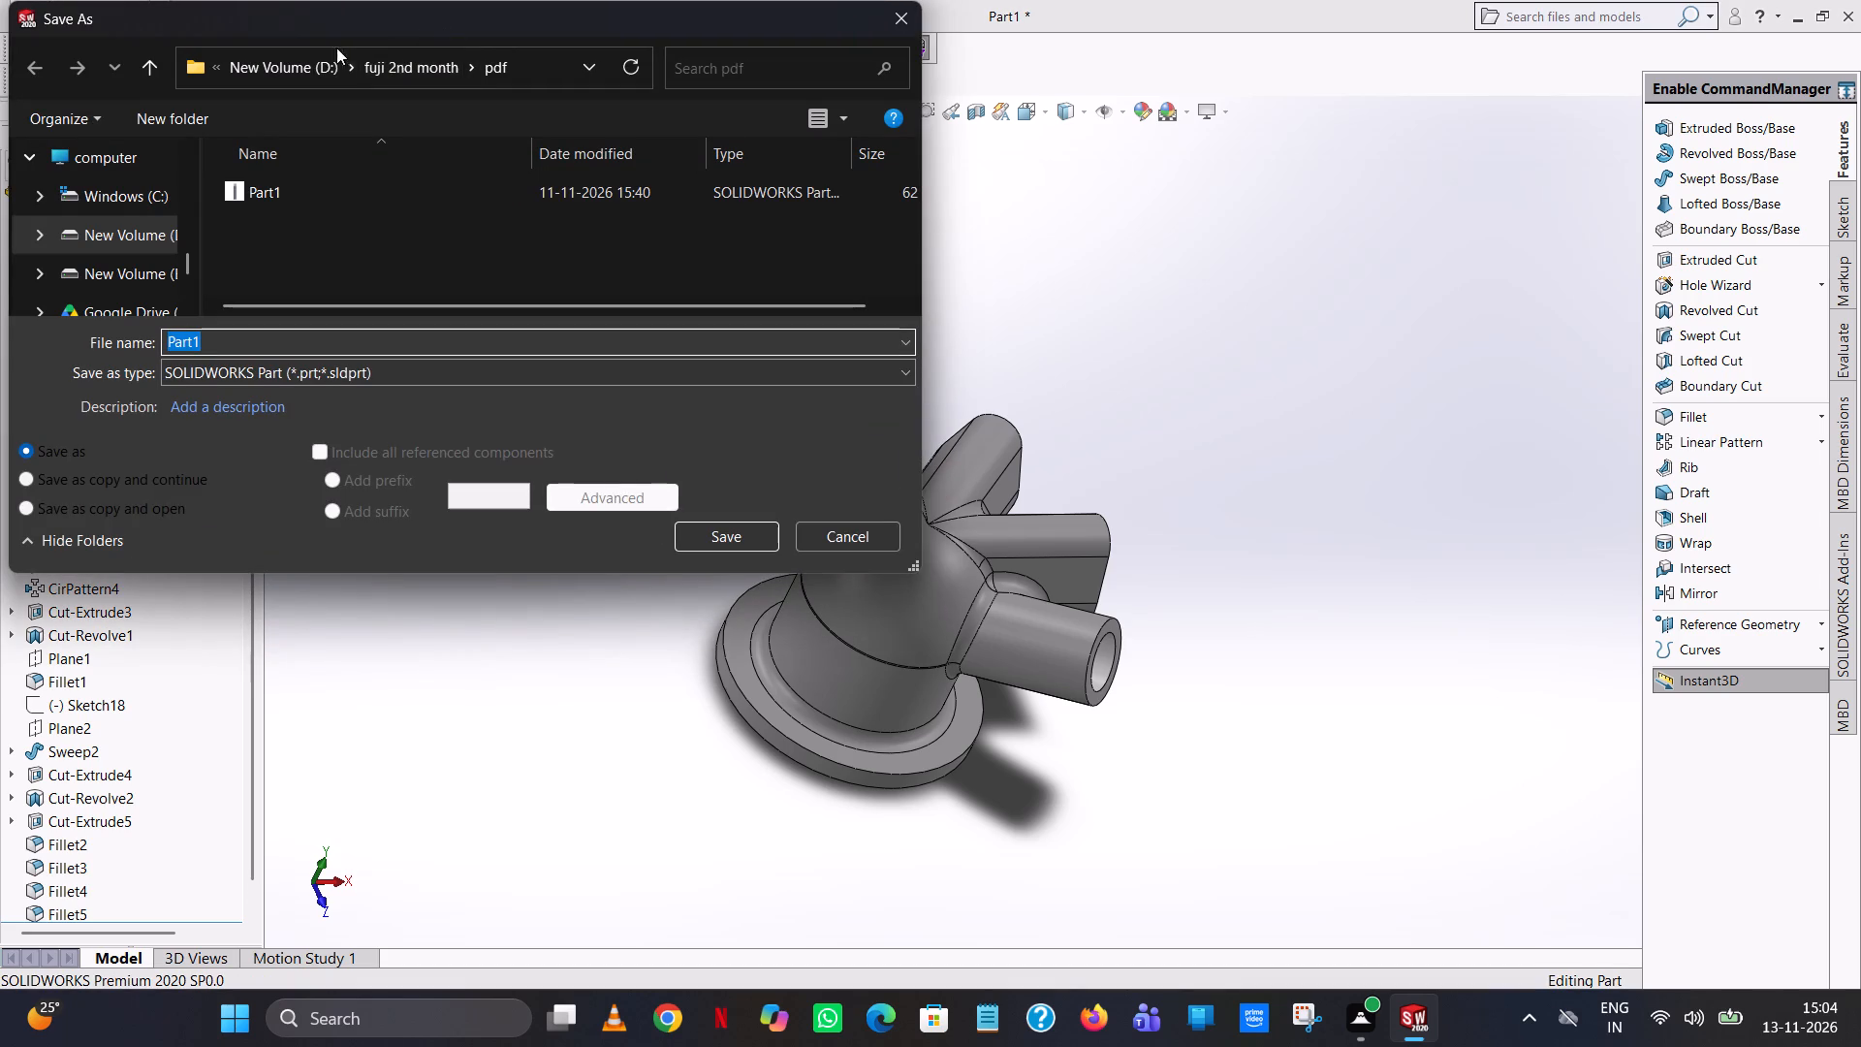
left_click(157, 61)
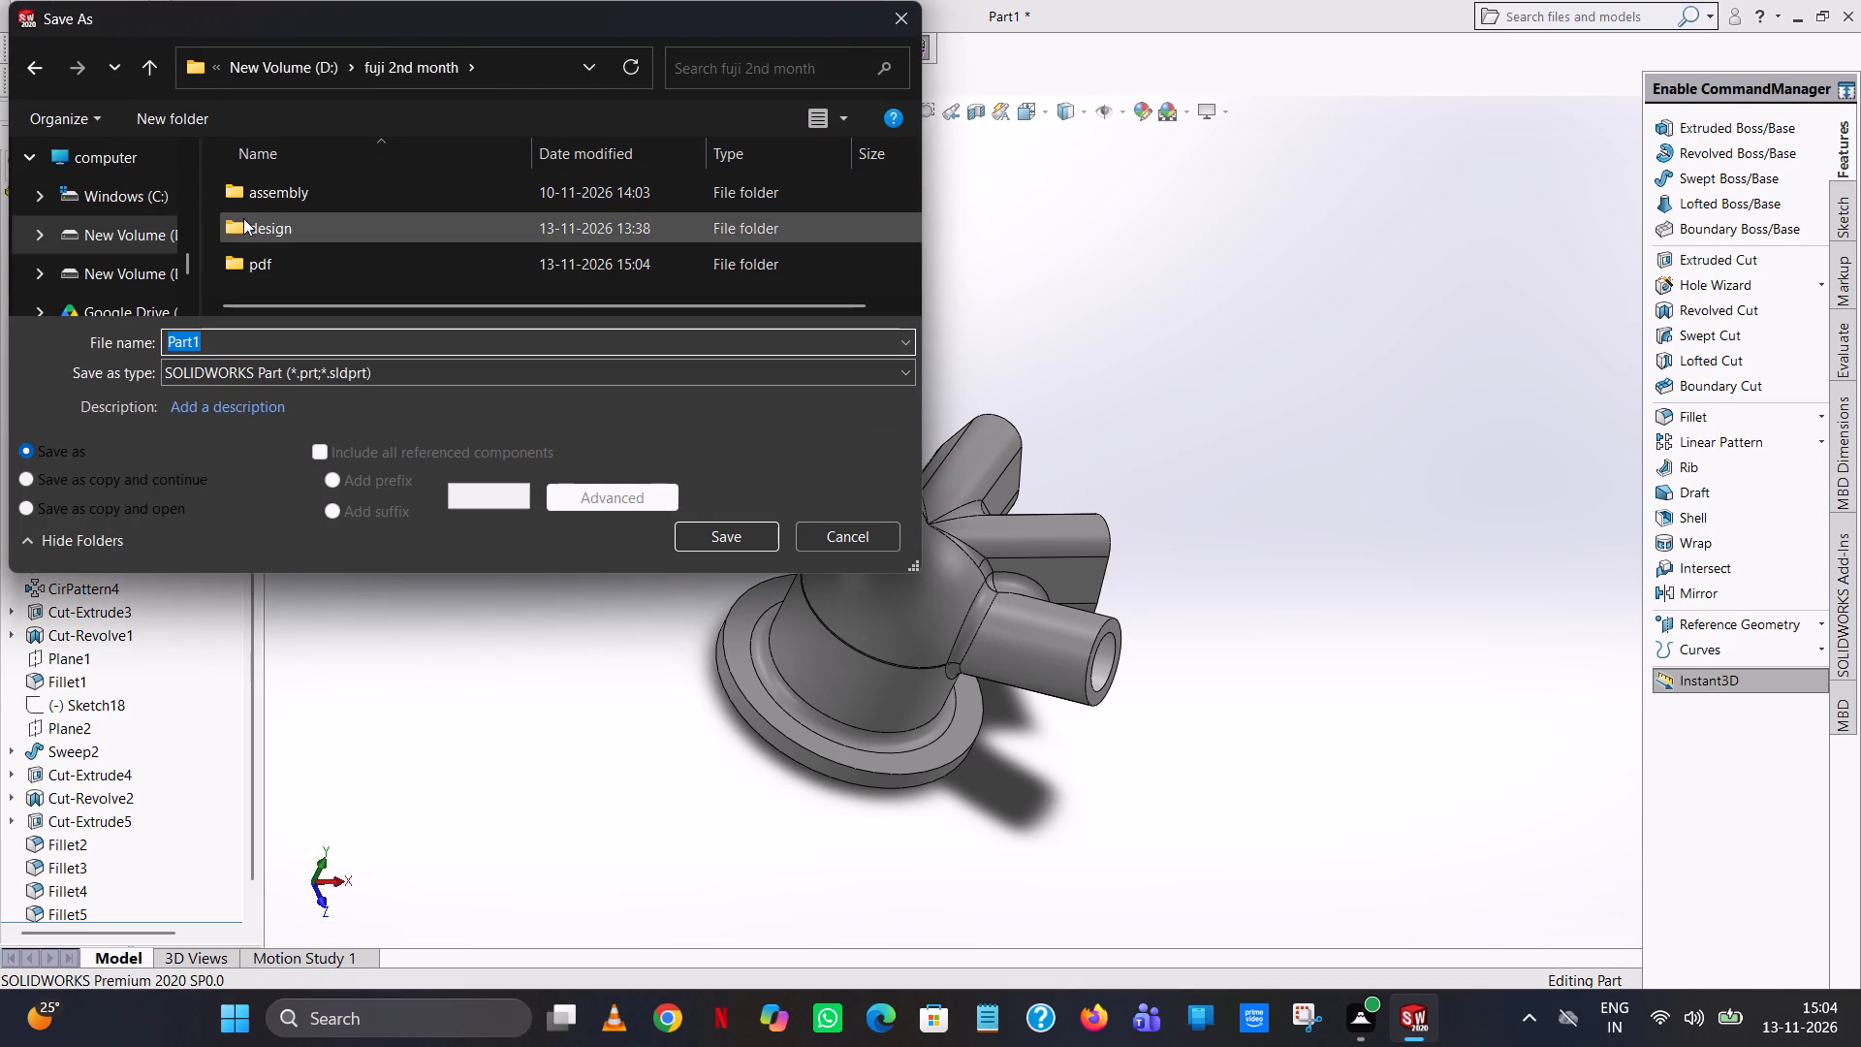
double_click(243, 218)
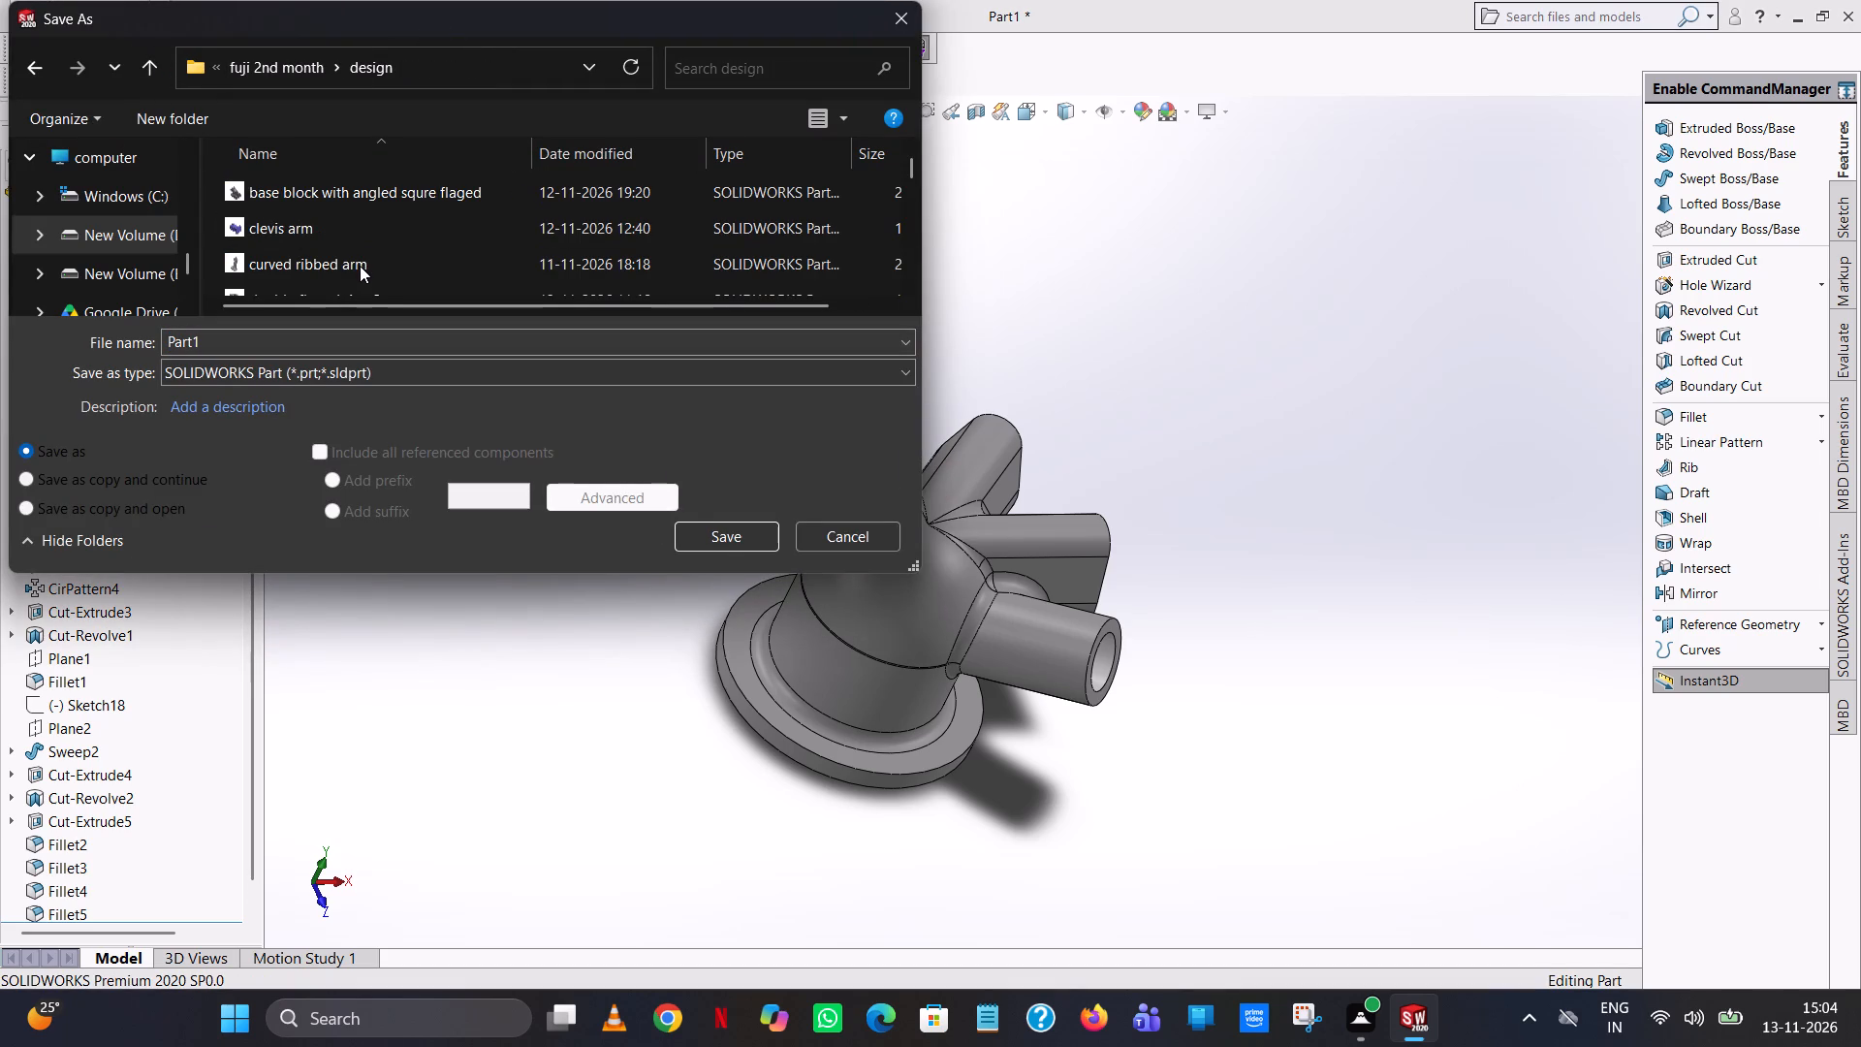
key("e")
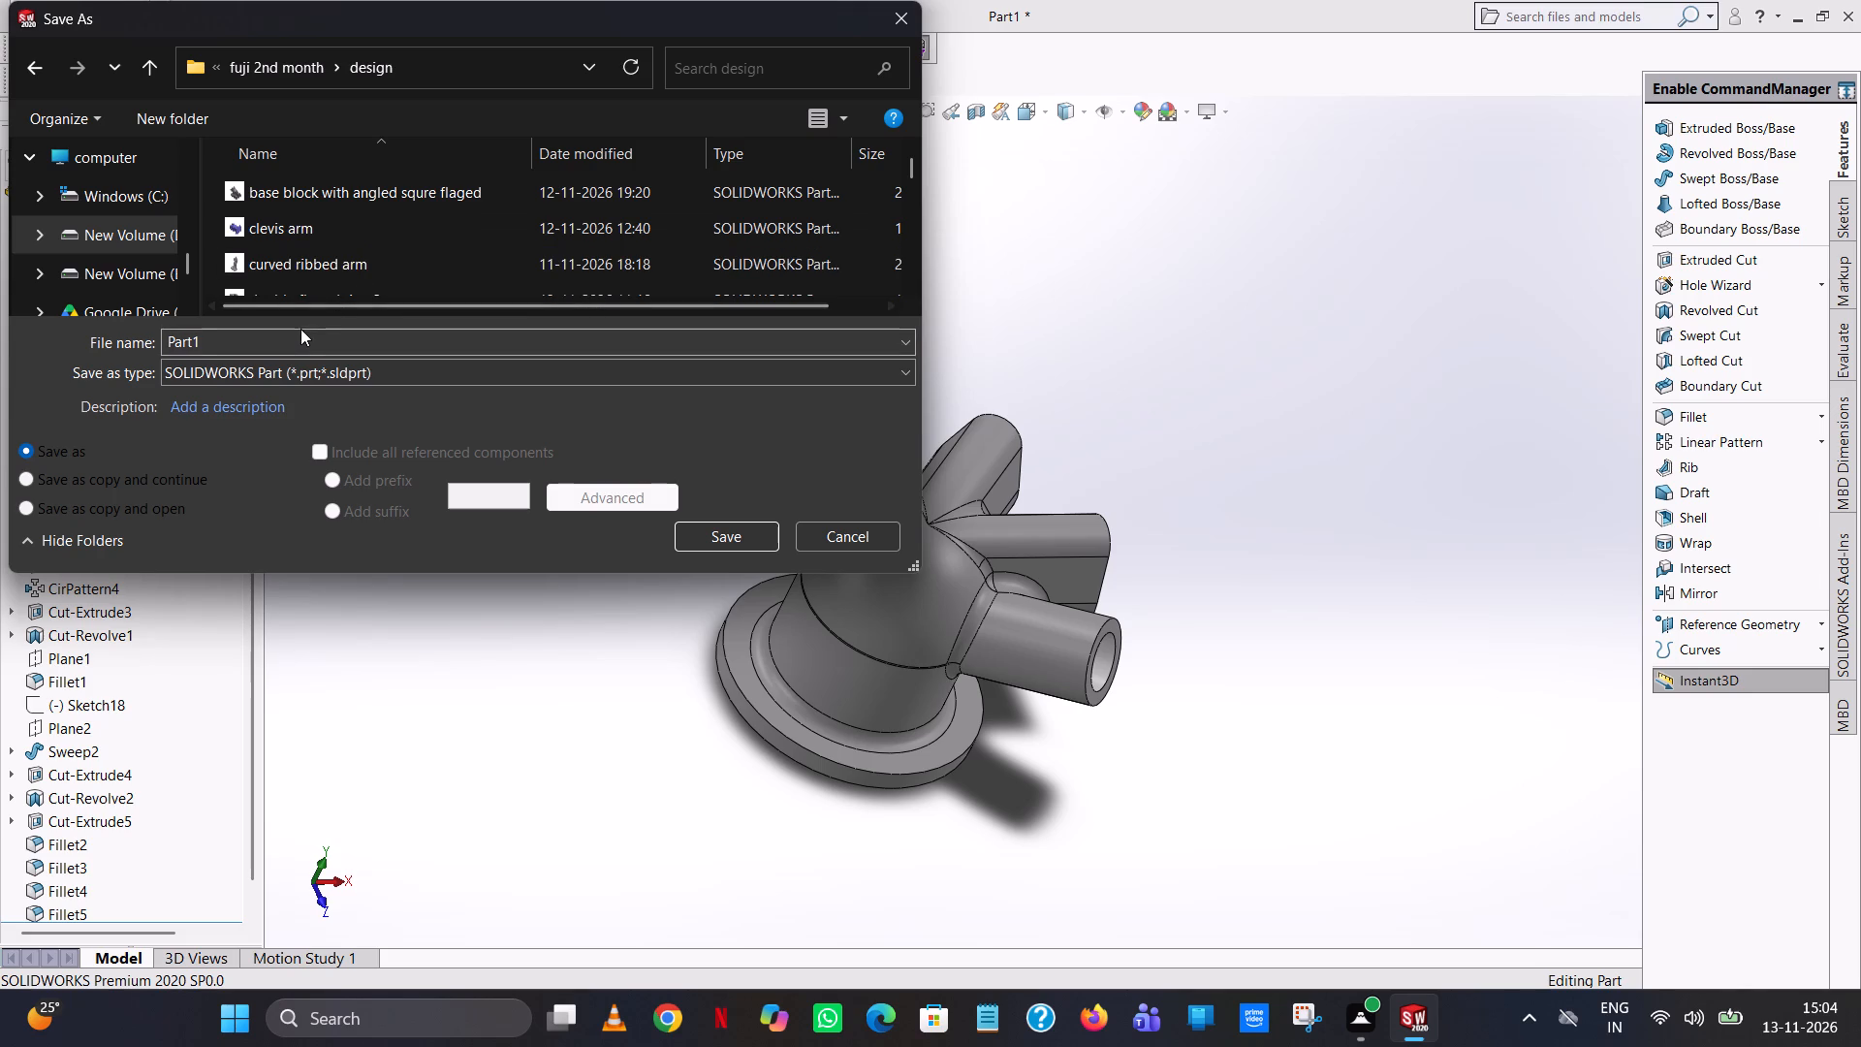
left_click(300, 329)
key("e")
type("lb")
type("ow fitting with")
key("space")
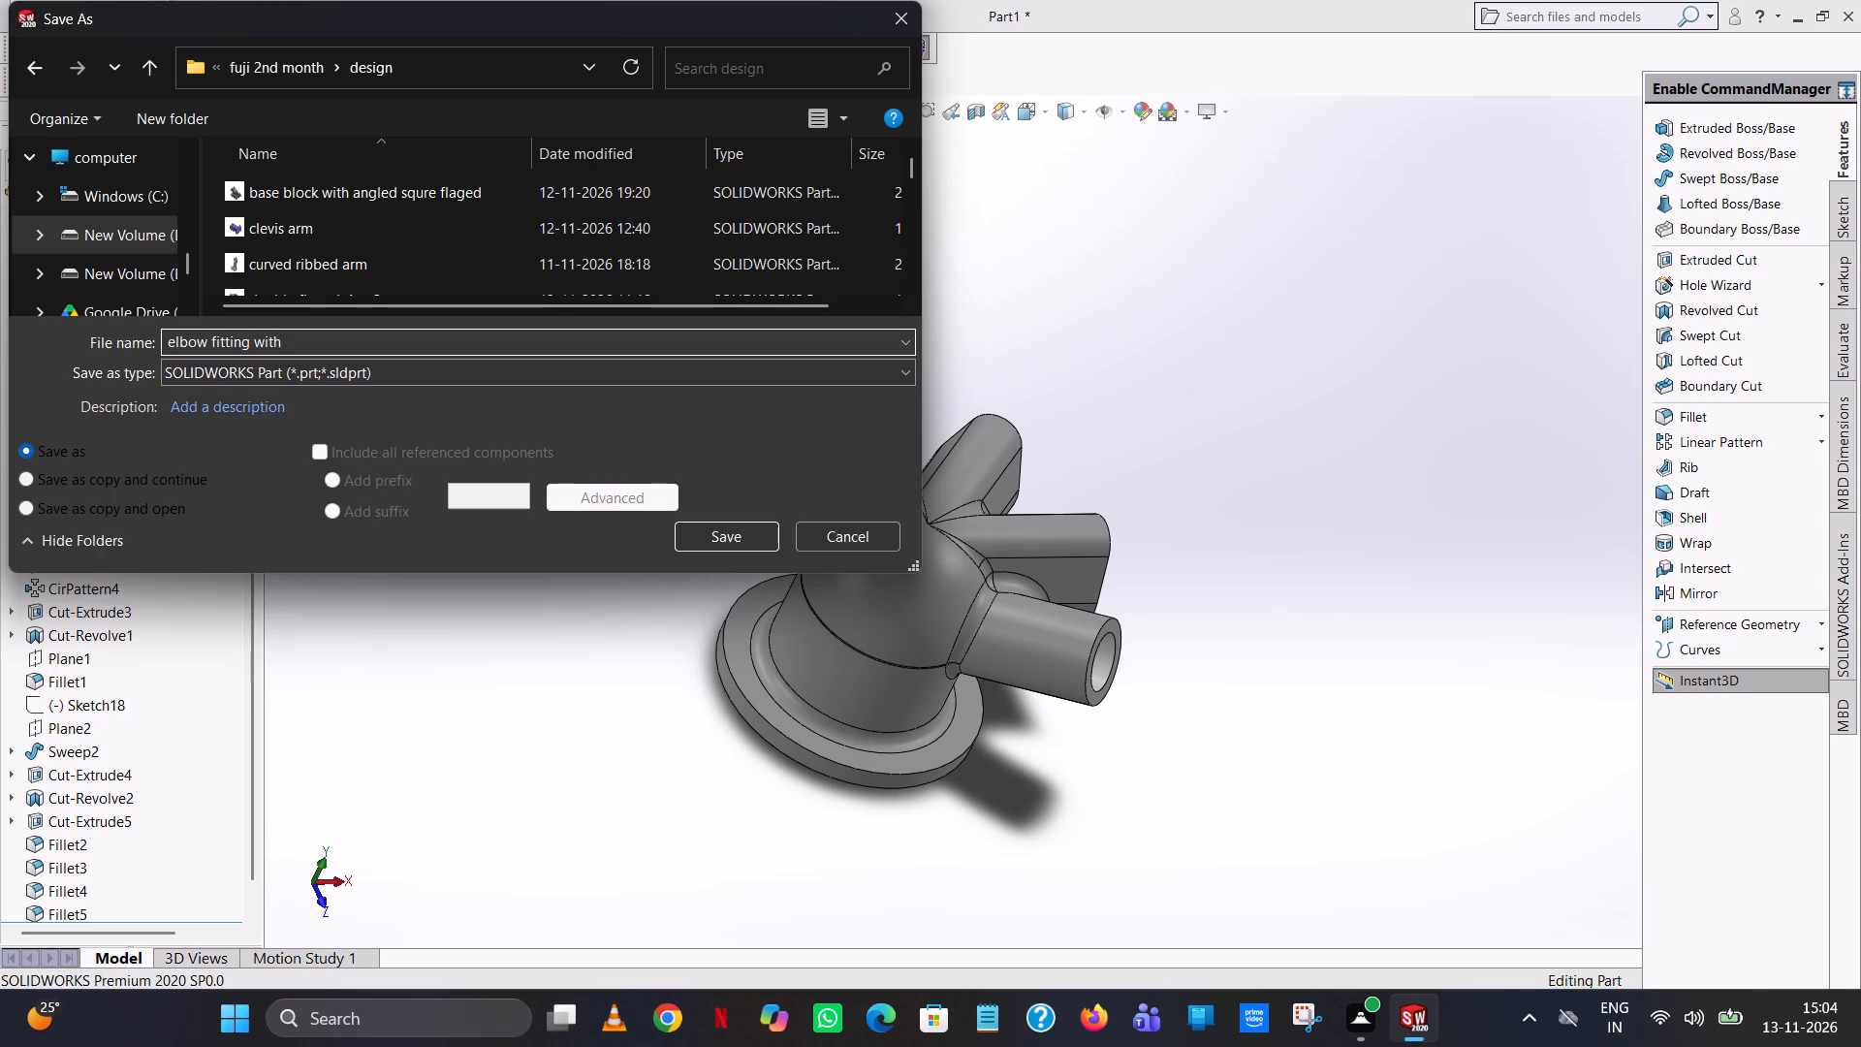
type("round")
key("space")
key("space")
key("BackSpace")
key("b")
type("ase")
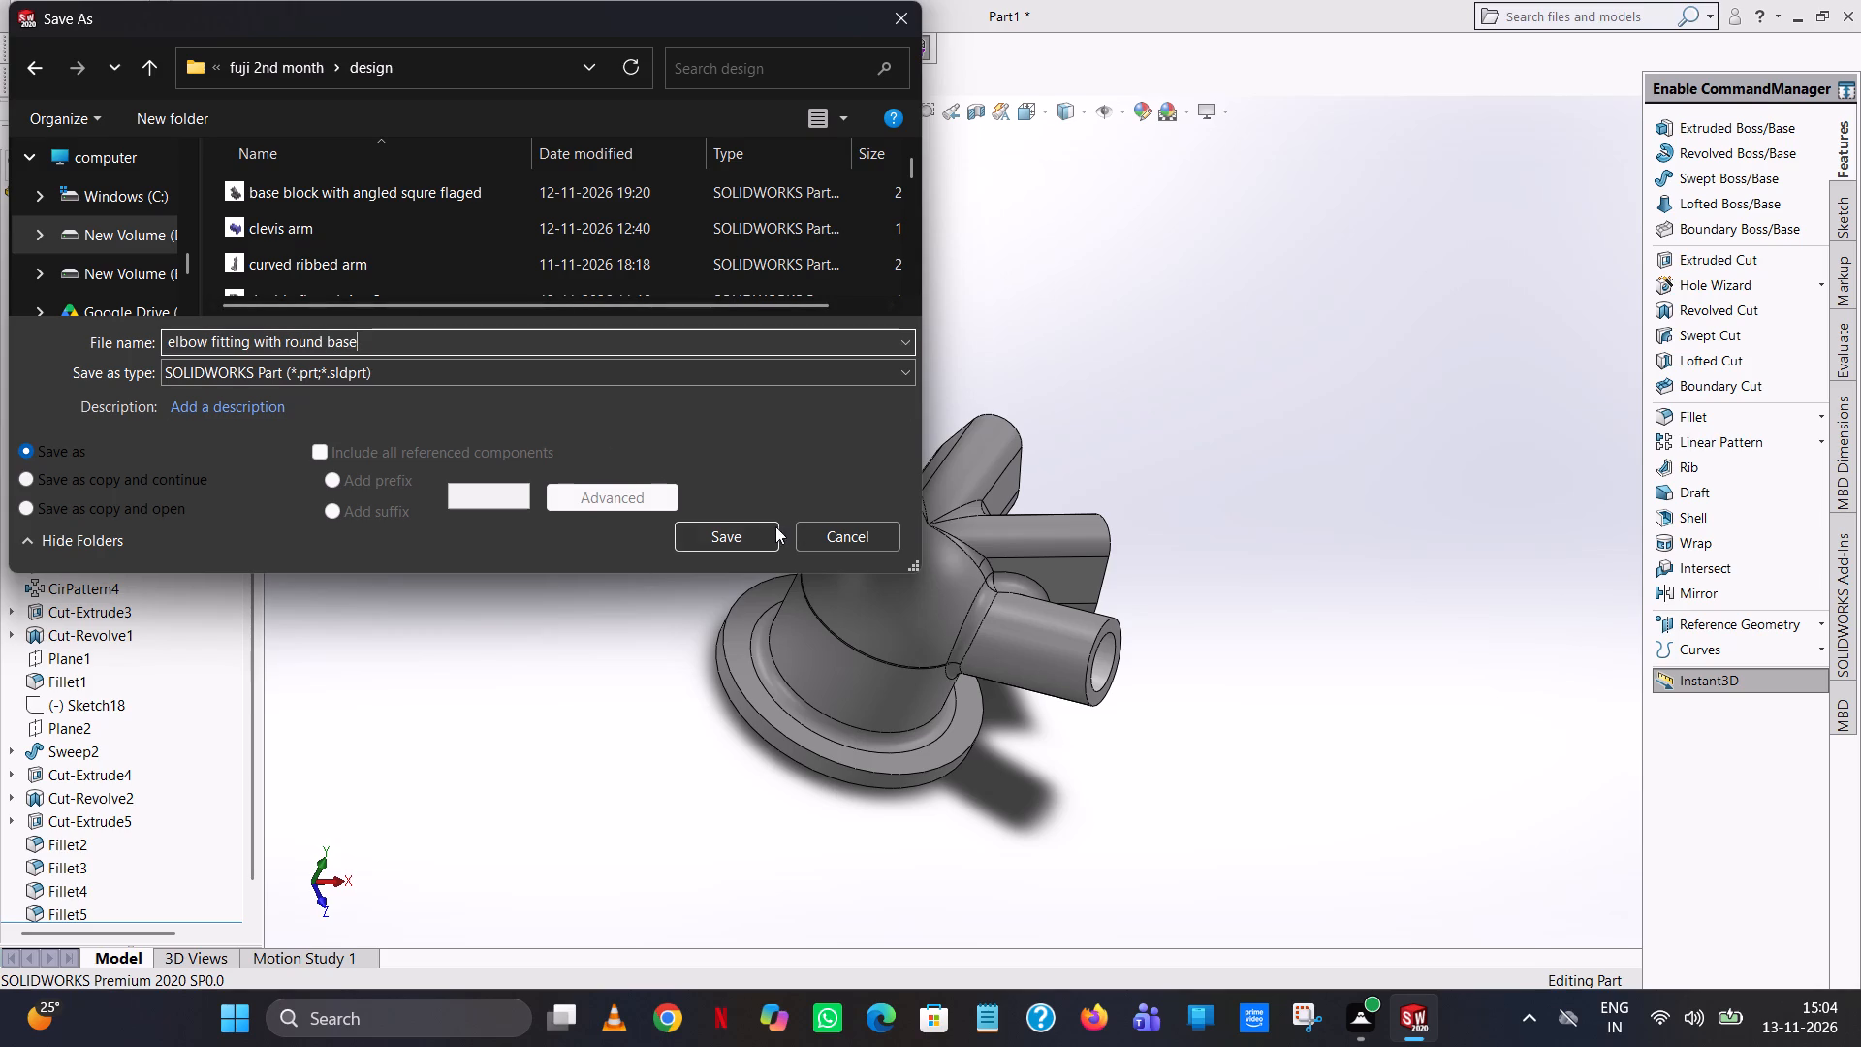
left_click(733, 531)
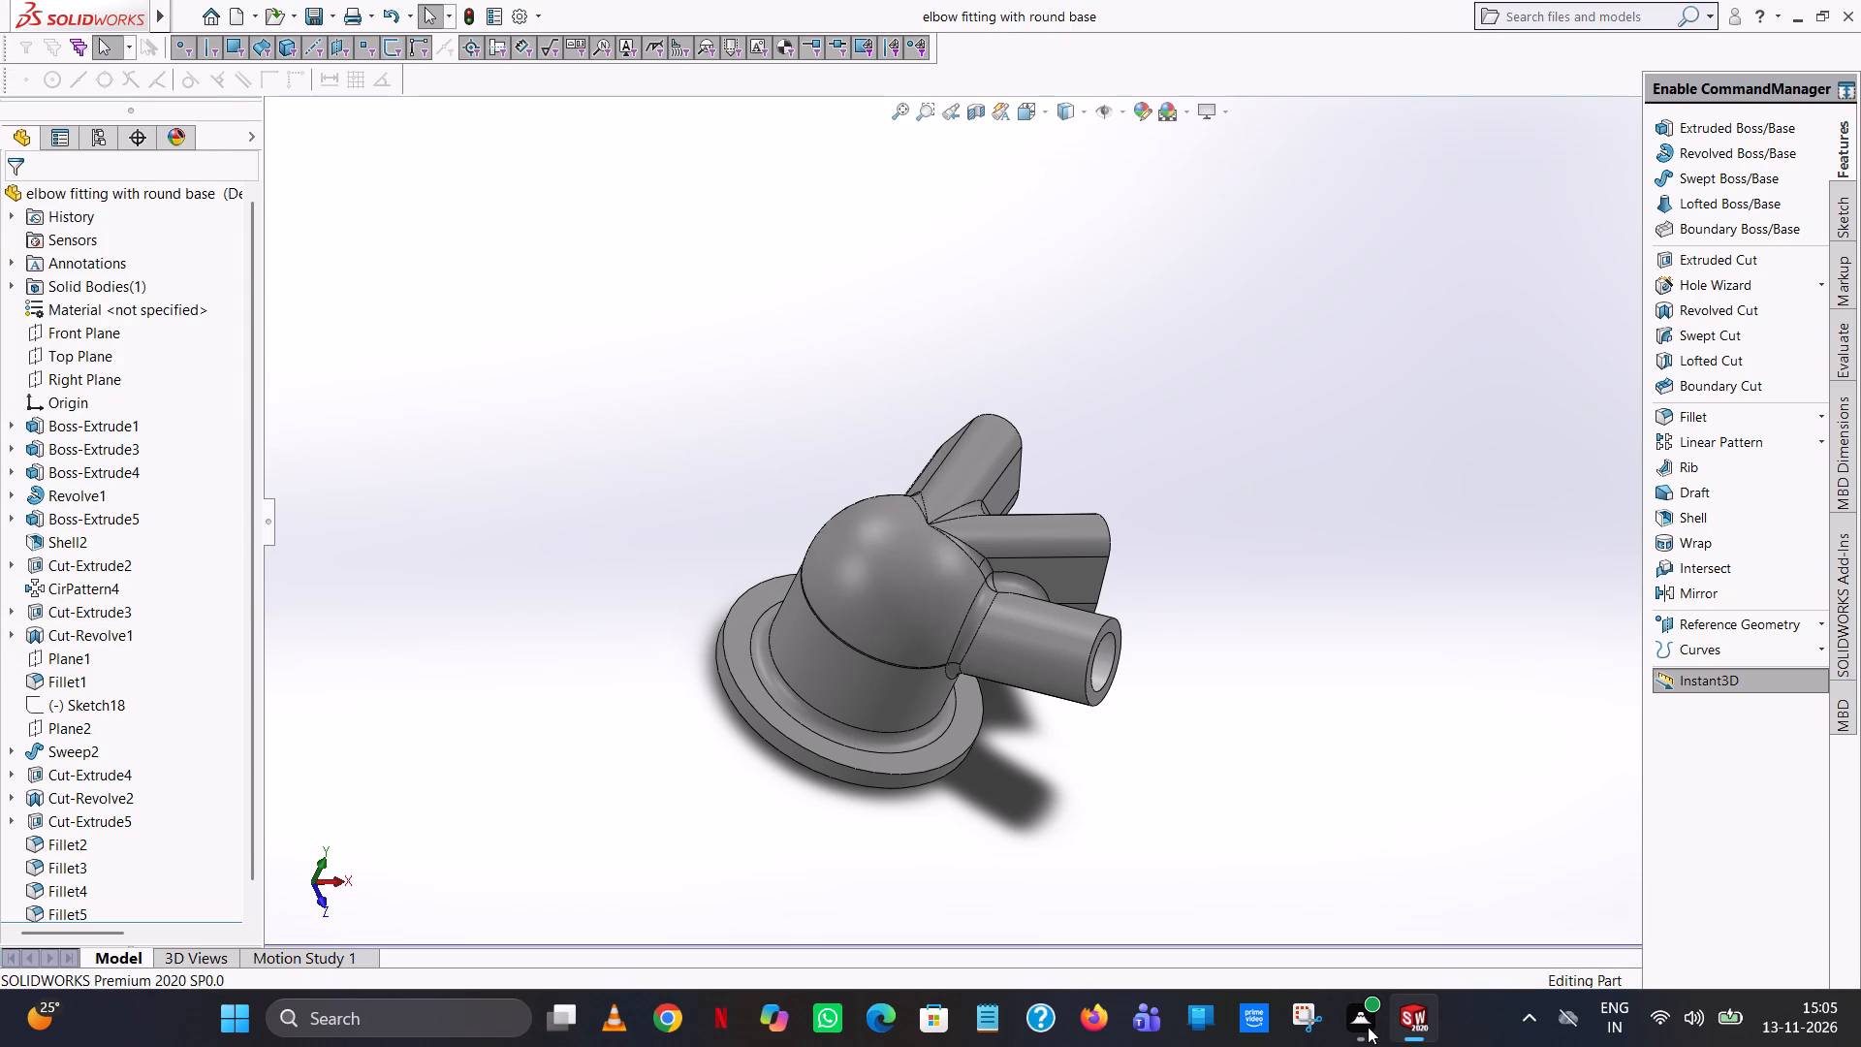